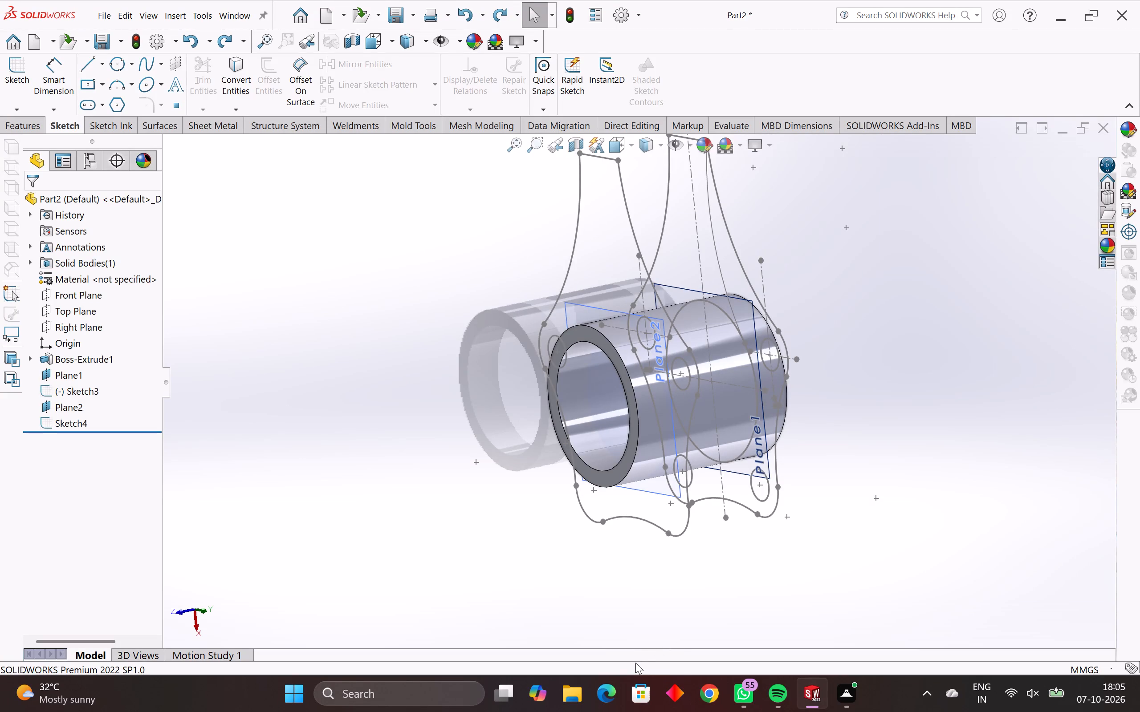
Examine the tube and the flange profiles on Plane1 and Plane2 from several angles.
scroll(635, 663, "down", 3)
middle_click_drag(718, 478, 567, 544)
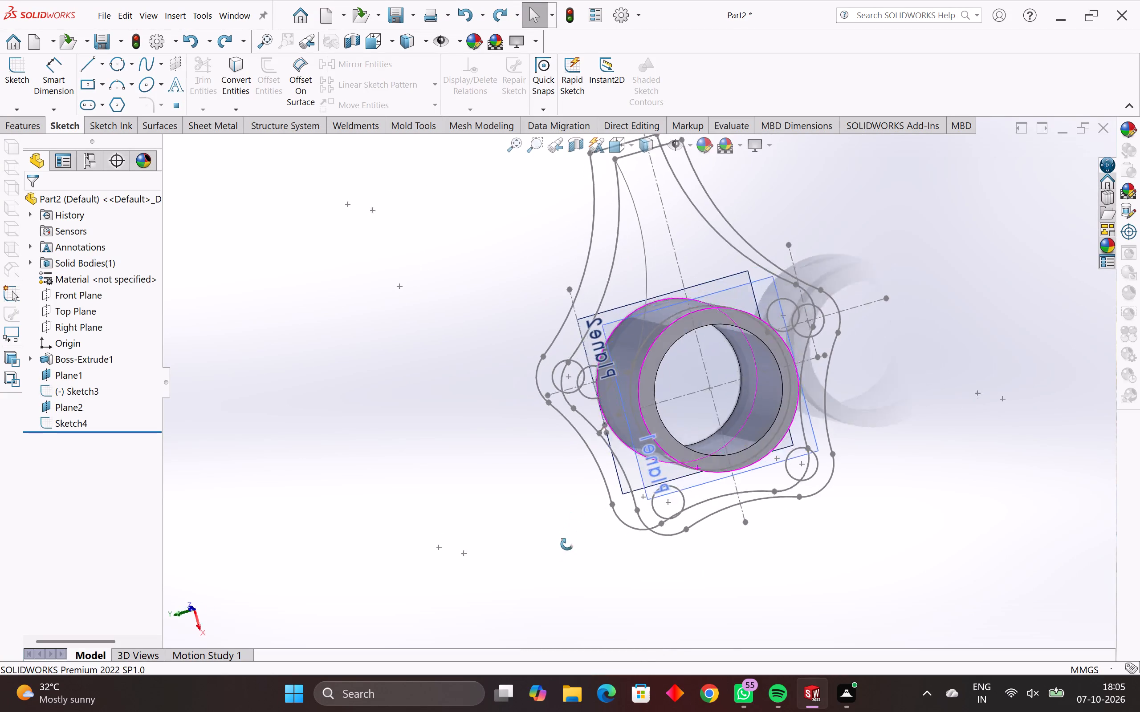
middle_click_drag(567, 544, 664, 655)
middle_click_drag(754, 435, 774, 550)
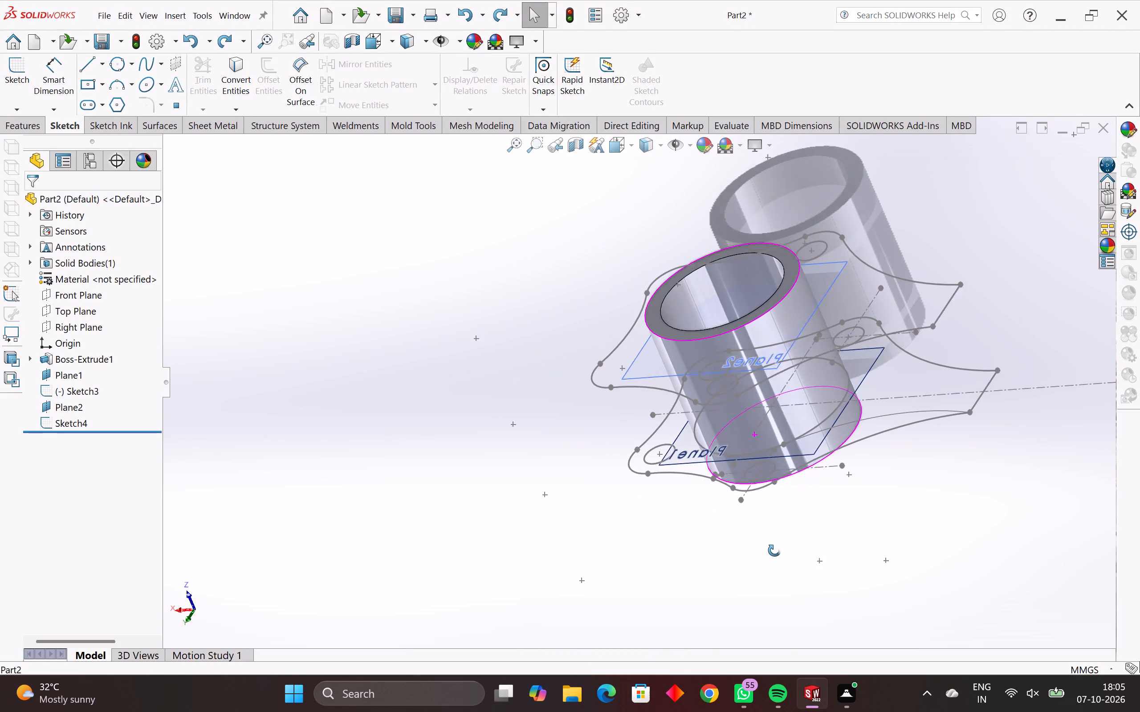
middle_click_drag(774, 550, 778, 555)
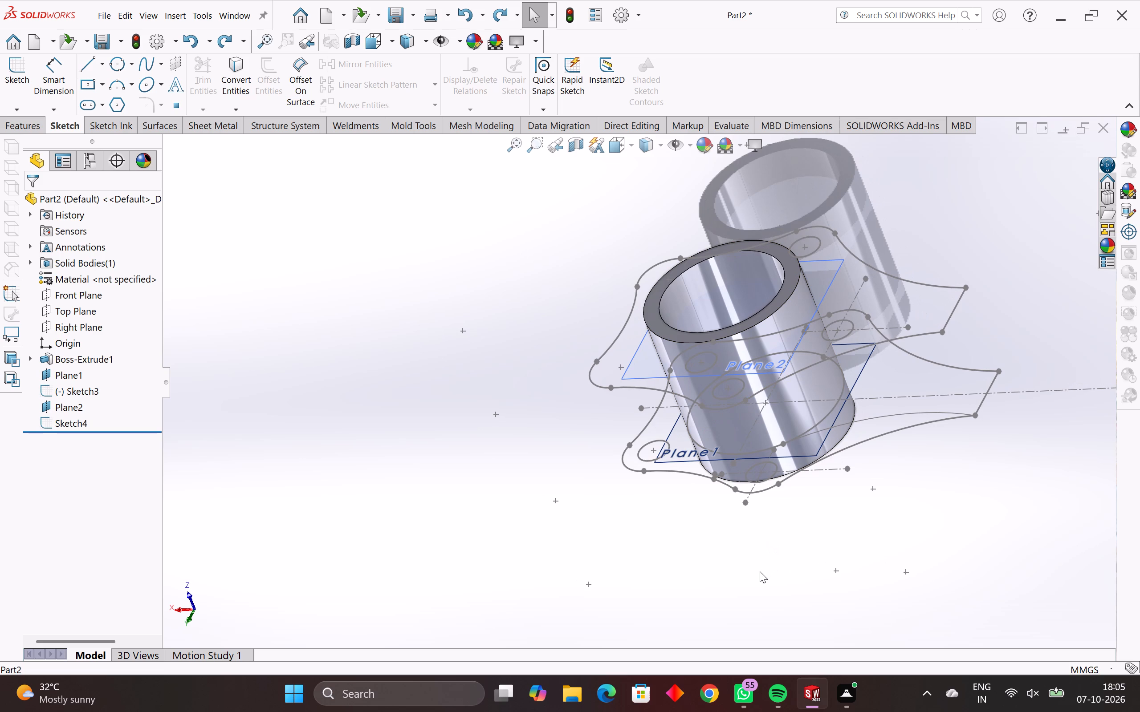
key("Escape")
key("Escape")
key("Escape")
Undo the recent edits to Sketch3, including the extra tangent circles around the flange profile.
key("ctrl+z")
key("ctrl+z")
key("ctrl+z")
key("ctrl+z")
key("ctrl+z")
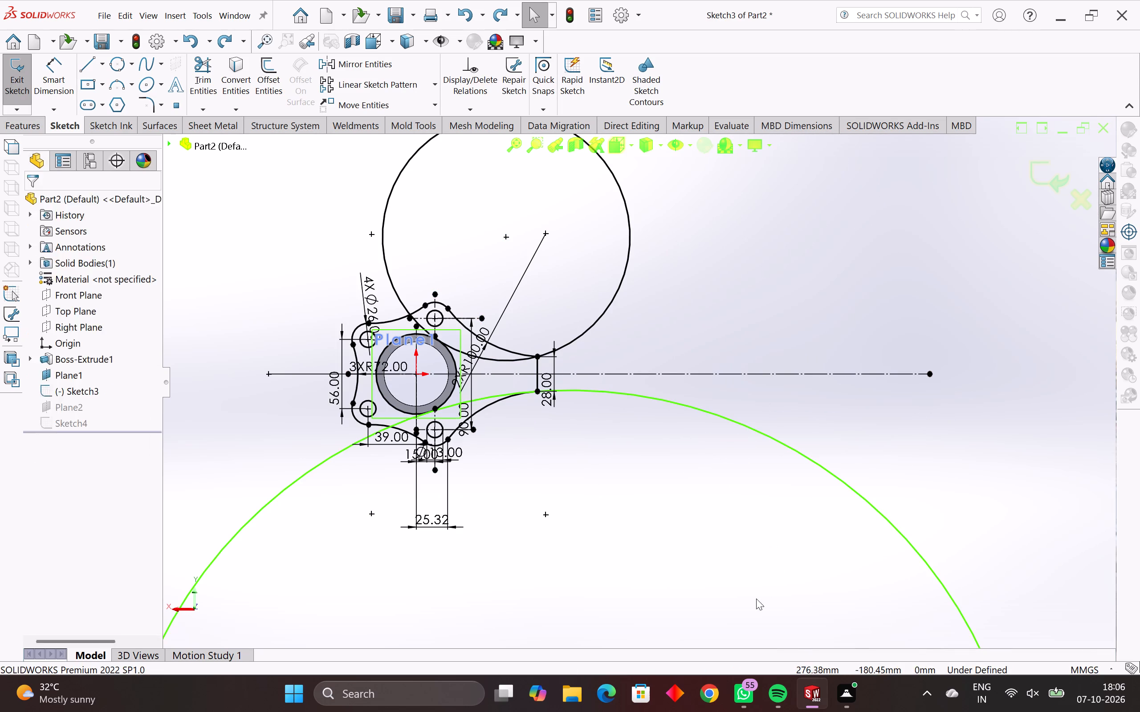
middle_click_drag(651, 505, 712, 536)
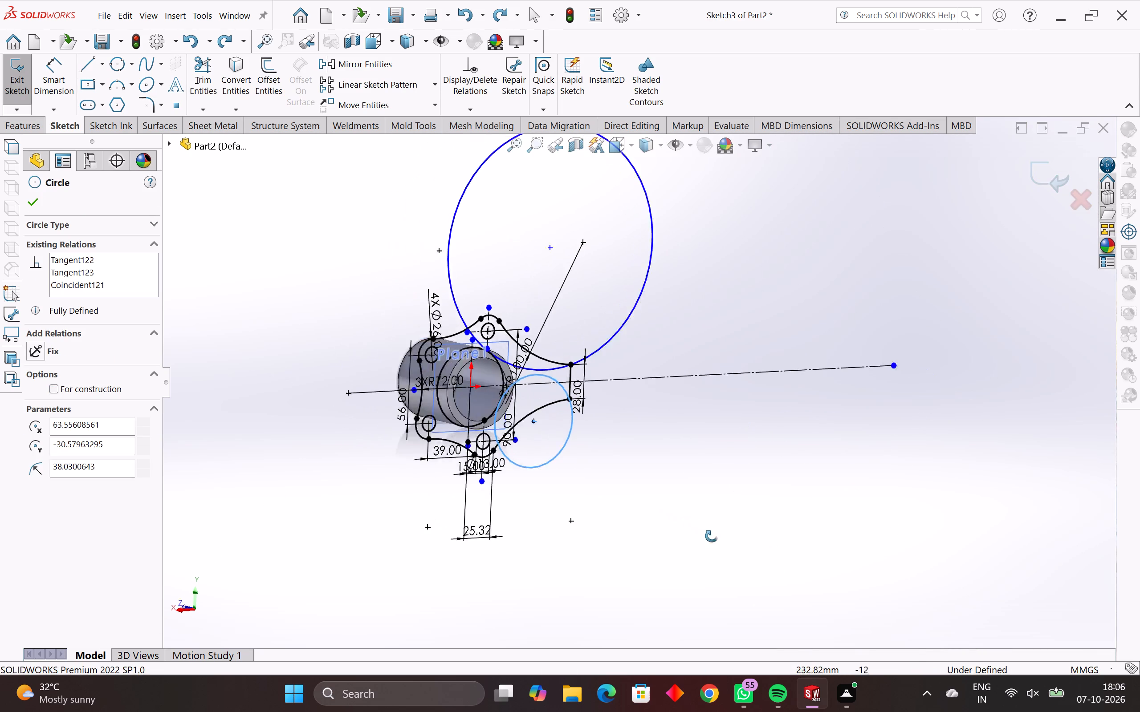
middle_click_drag(712, 536, 761, 568)
key("ctrl+z")
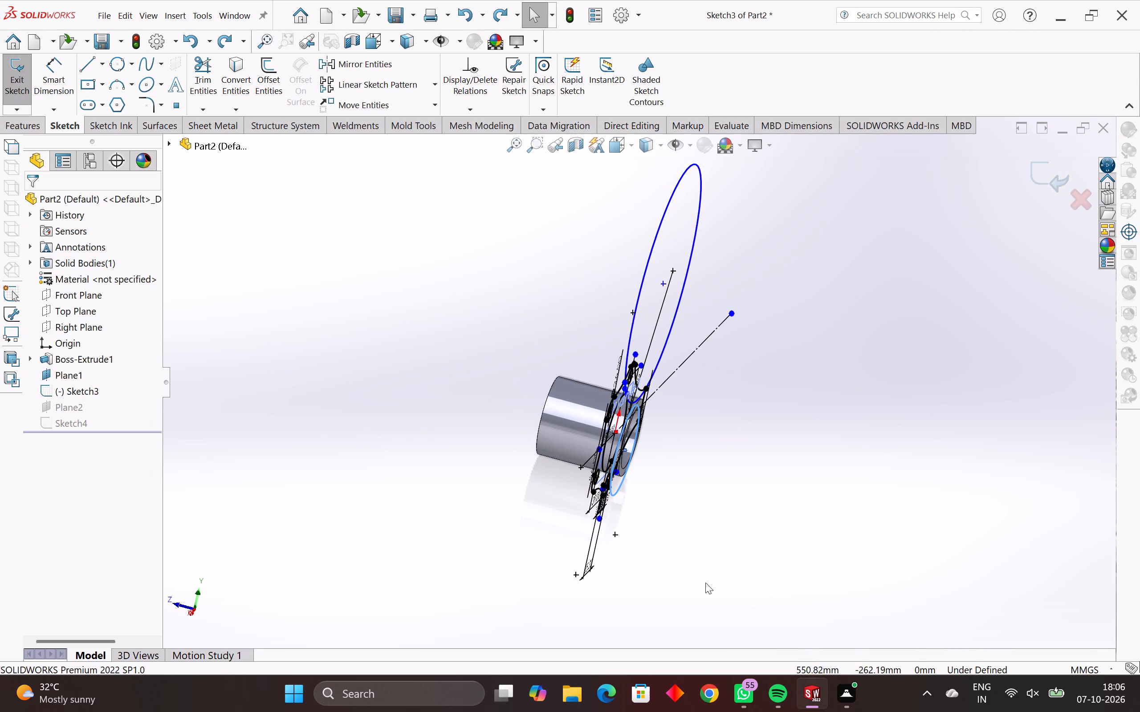
key("ctrl+z")
key("ctrl+z")
key("ctrl+z")
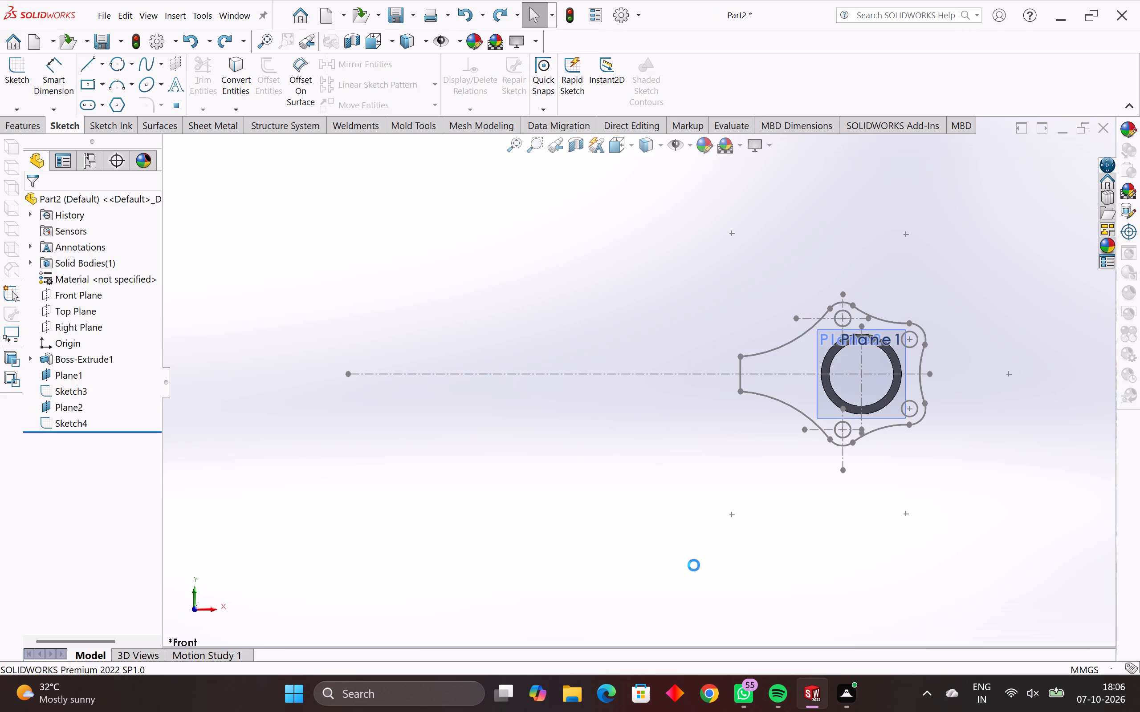
Undo all flange profile geometry in Sketch4 on Plane2 until the sketch is empty.
key("ctrl+z")
key("ctrl+z")
middle_click_drag(707, 541, 798, 575)
key("z")
key("ctrl+z")
key("ctrl+z")
key("ctrl+z")
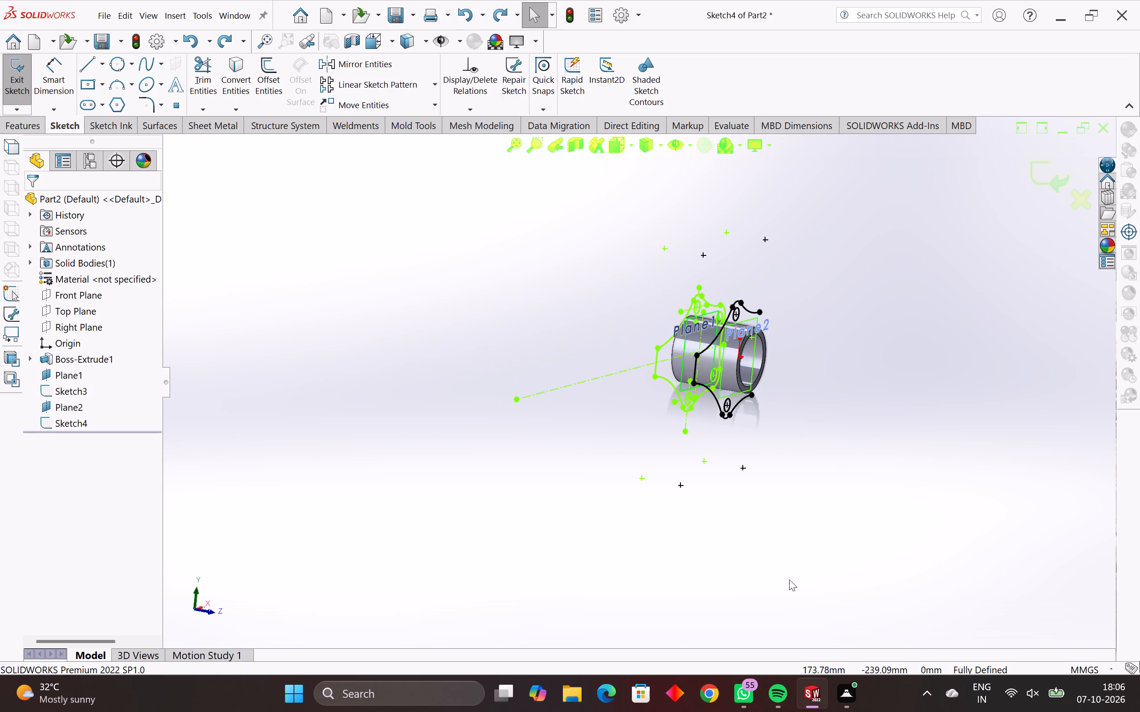
key("ctrl+z")
key("Escape")
key("Escape")
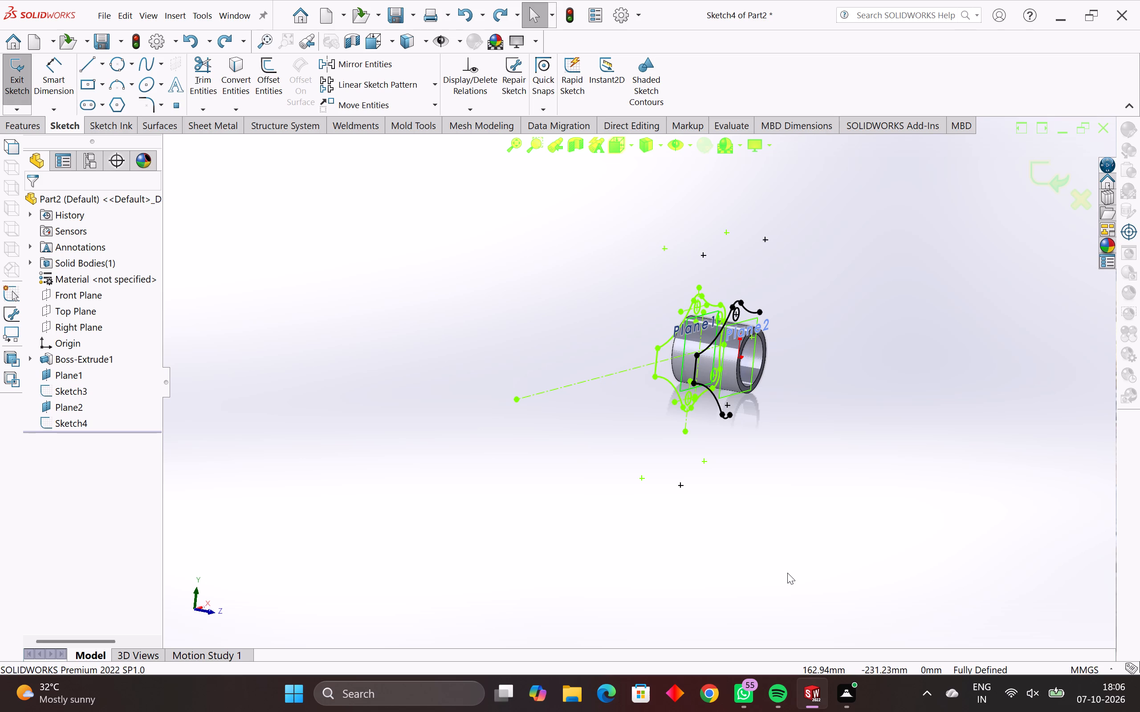
key("ctrl+z")
key("ctrl+z")
key("ctrl+z")
key("ctrl+z")
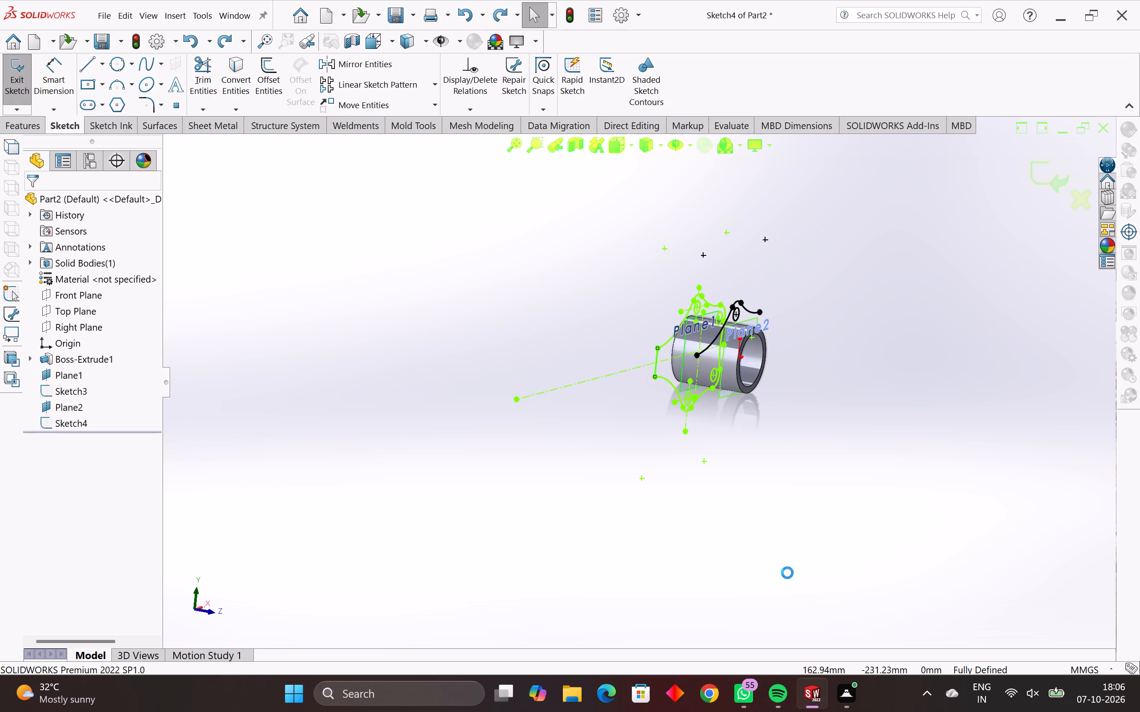
key("ctrl+z")
key("ctrl+z")
key("ctrl+z")
key("ctrl+z")
key("ctrl+z")
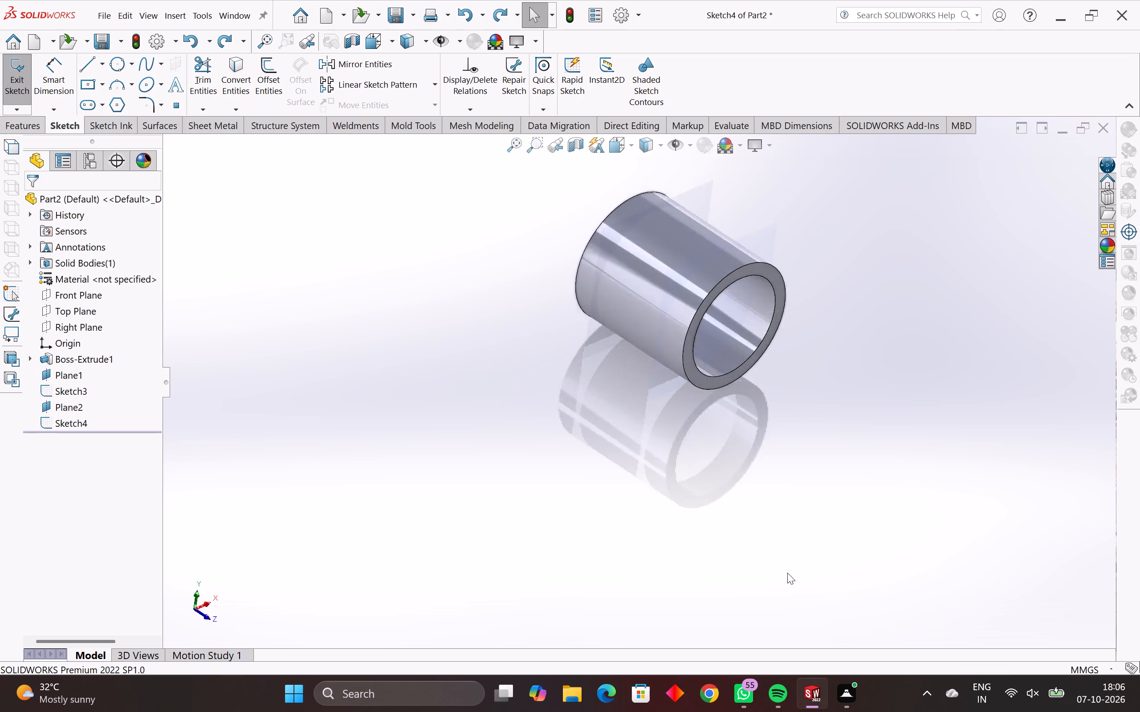
Undo the creation of Sketch4 and Plane2, going back to editing the flange profile in Sketch3.
key("ctrl+z")
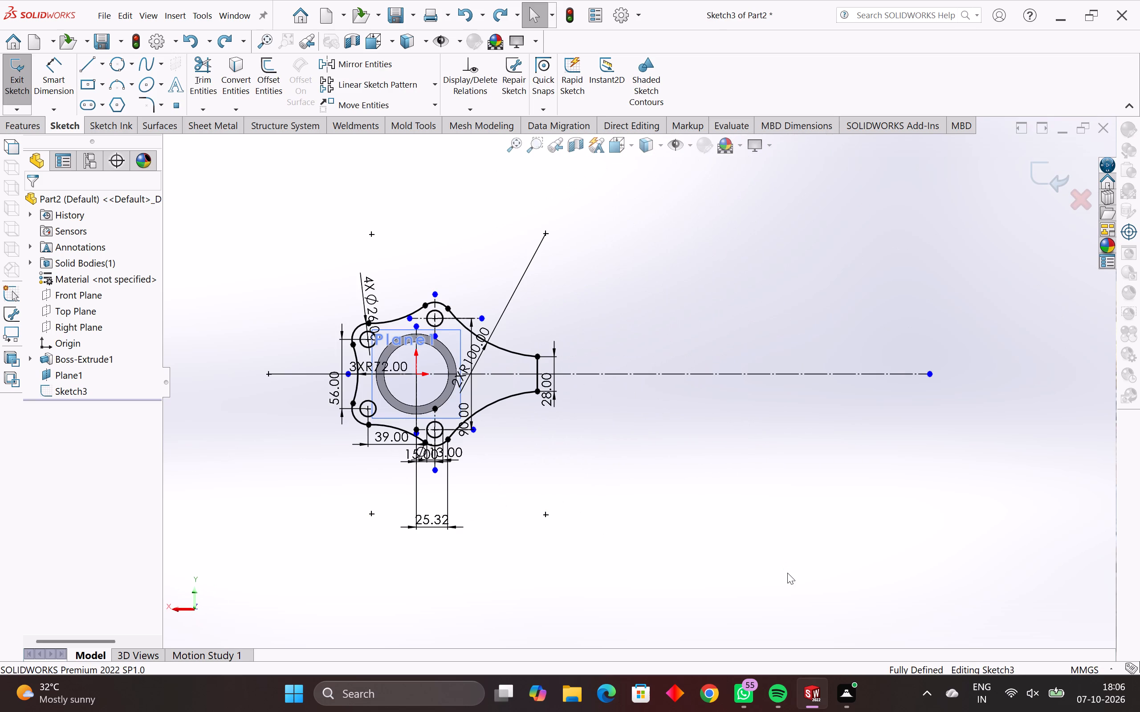
middle_click_drag(566, 501, 472, 539)
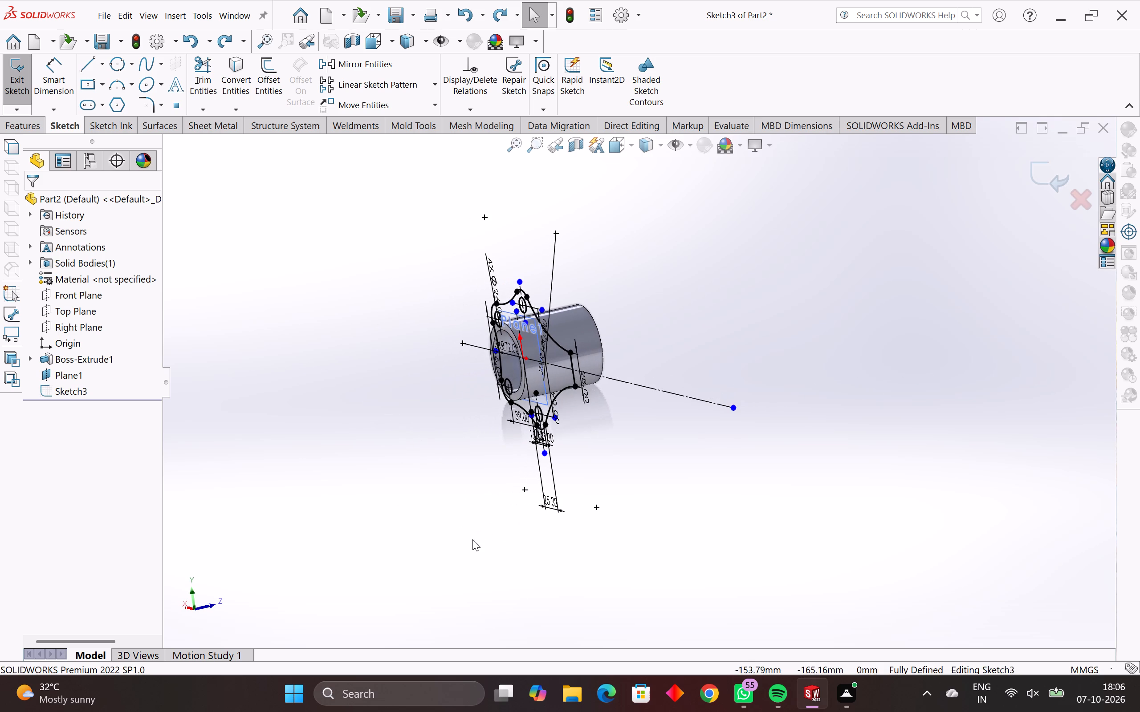
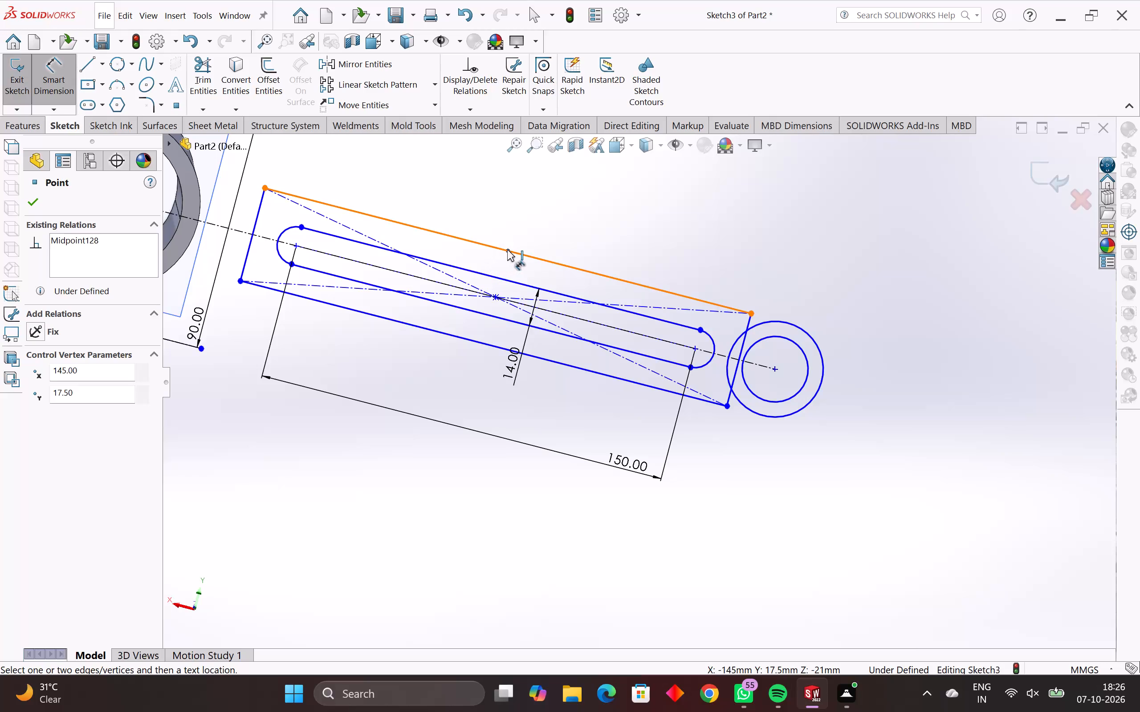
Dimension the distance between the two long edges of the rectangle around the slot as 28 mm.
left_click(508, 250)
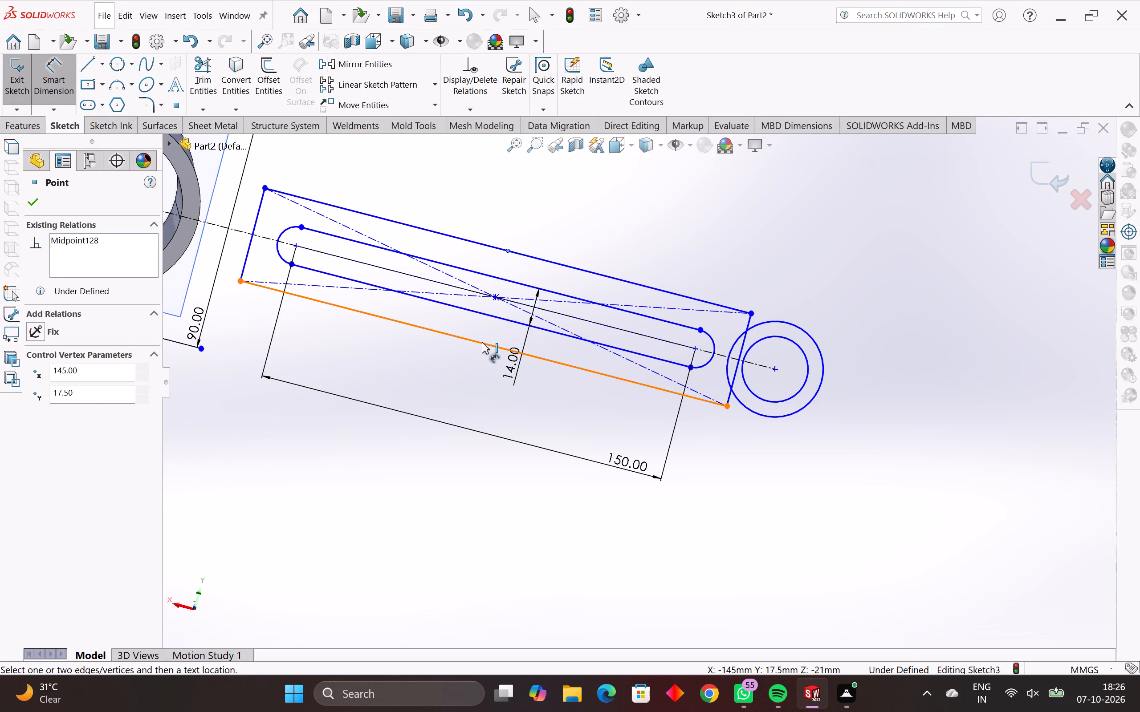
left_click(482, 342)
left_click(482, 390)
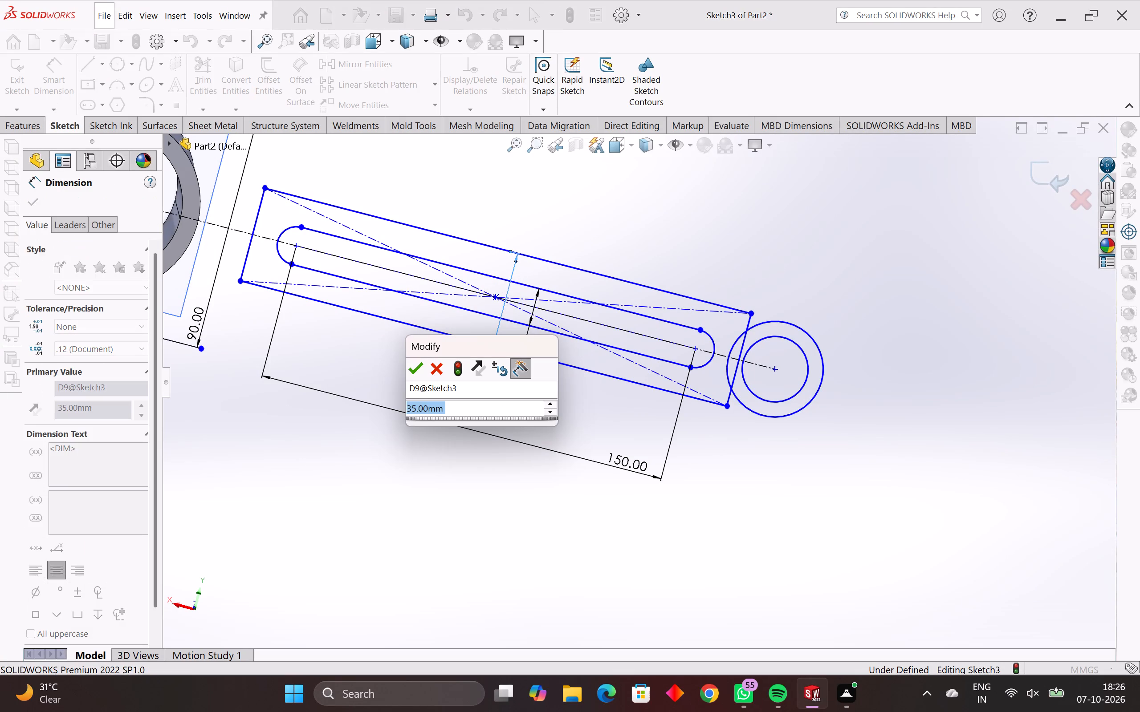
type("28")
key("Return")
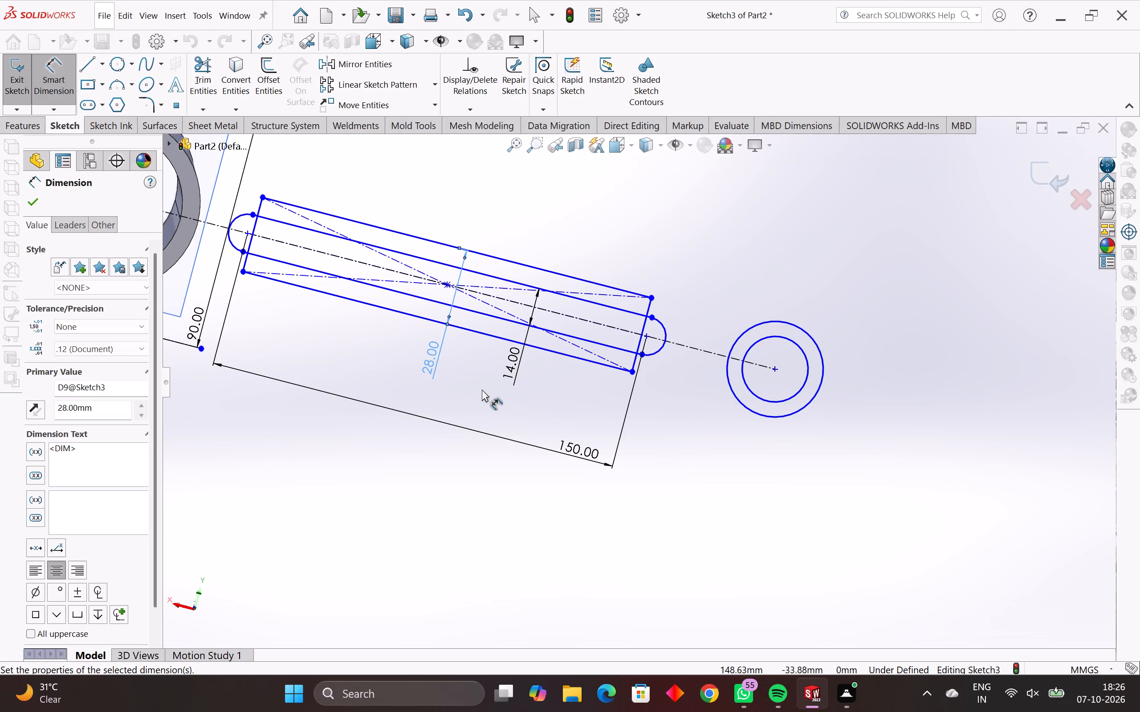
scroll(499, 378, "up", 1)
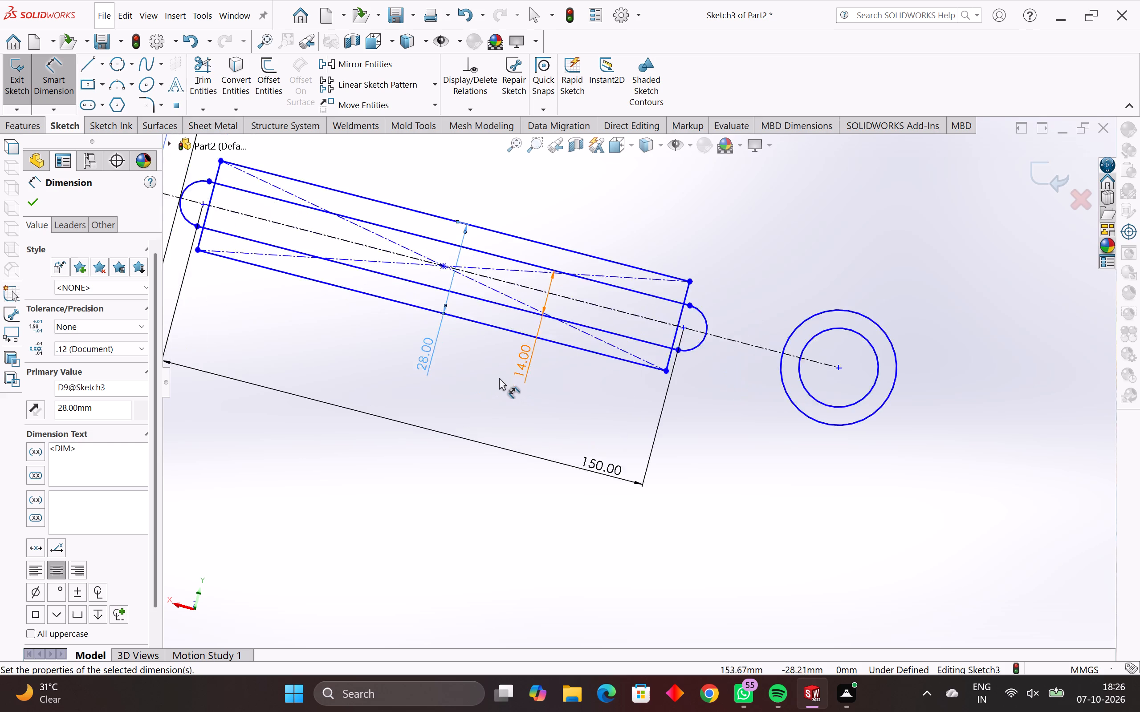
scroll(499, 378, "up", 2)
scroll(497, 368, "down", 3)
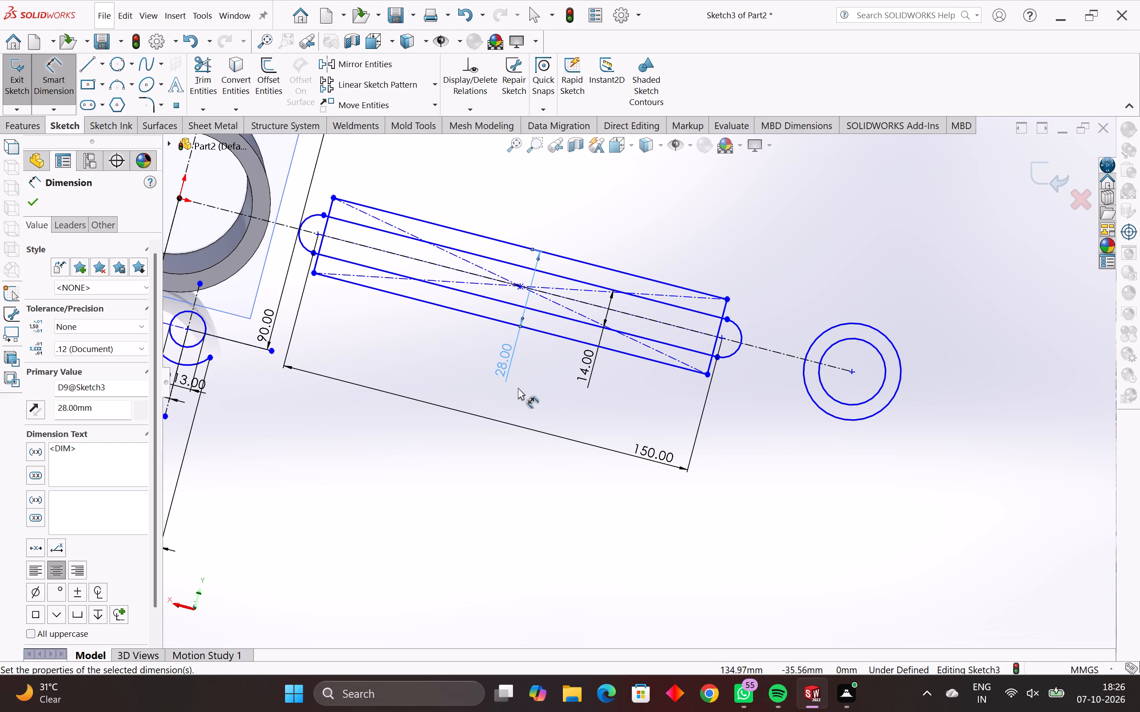
Undo the 28 mm dimension and the center rectangle around the slot, keeping the slot itself.
key("ctrl+z")
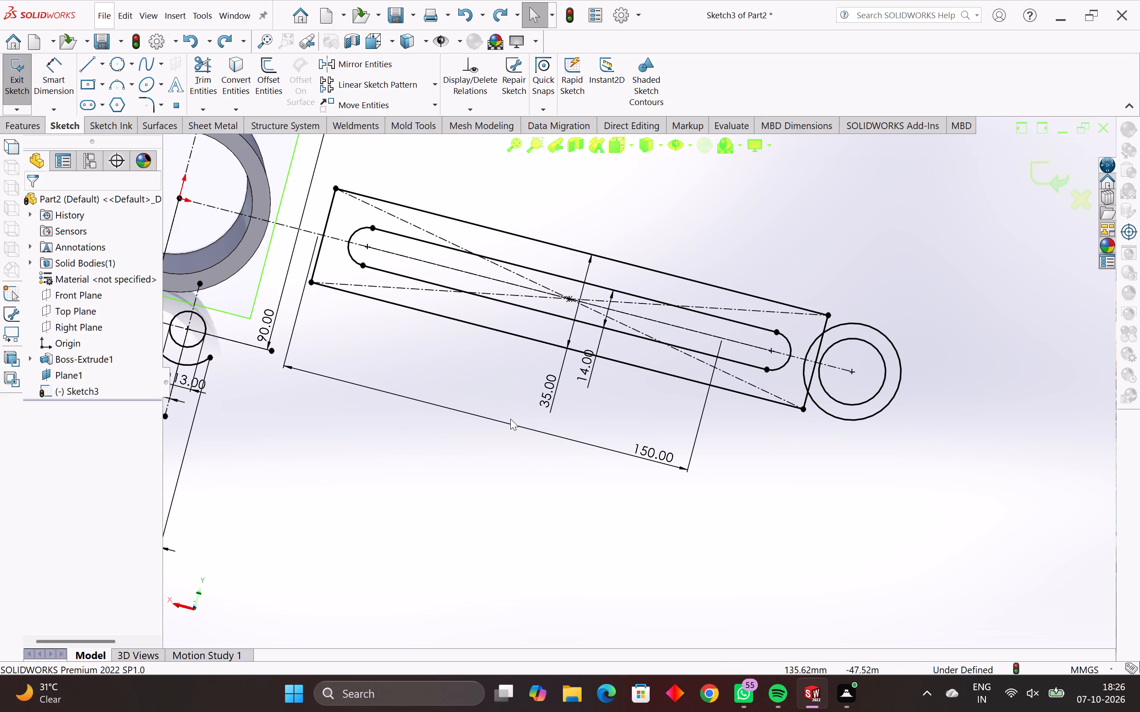
key("ctrl+z")
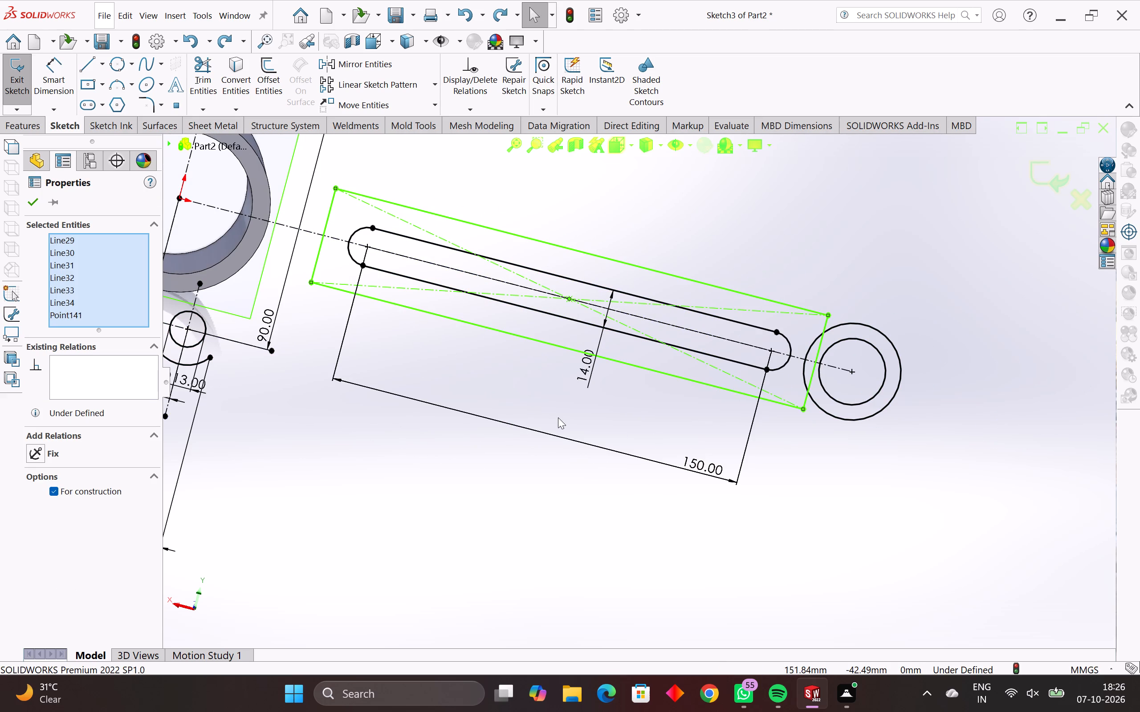
key("Escape")
key("Escape")
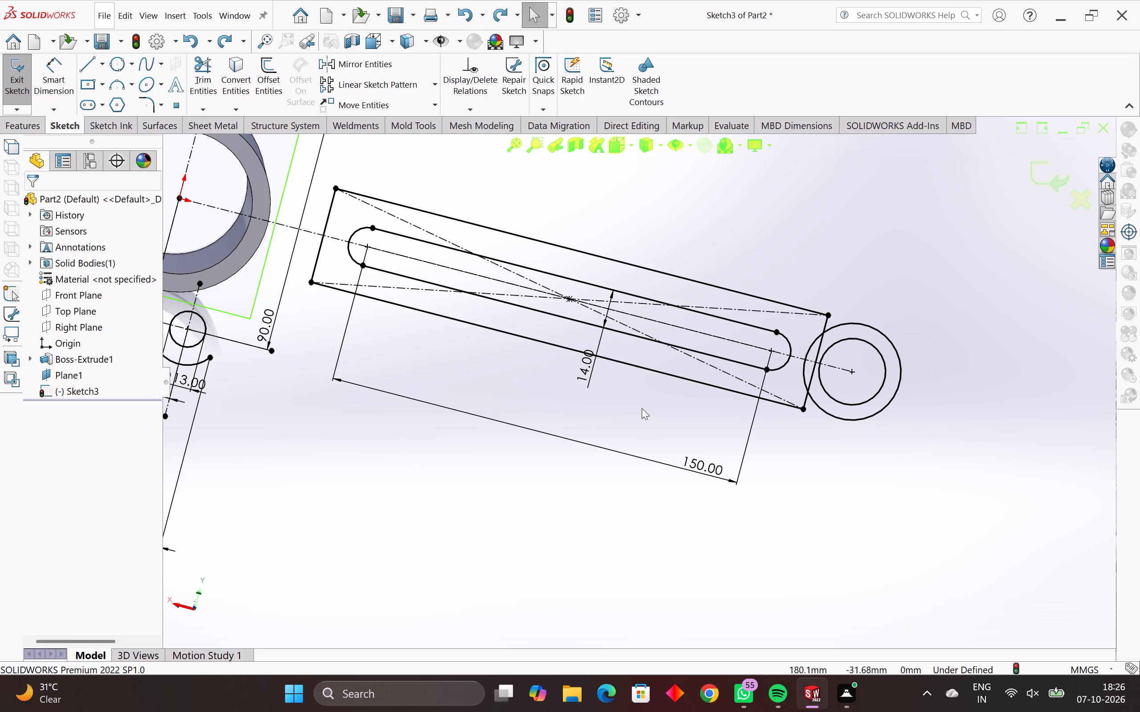
key("ctrl+z")
key("Escape")
key("Escape")
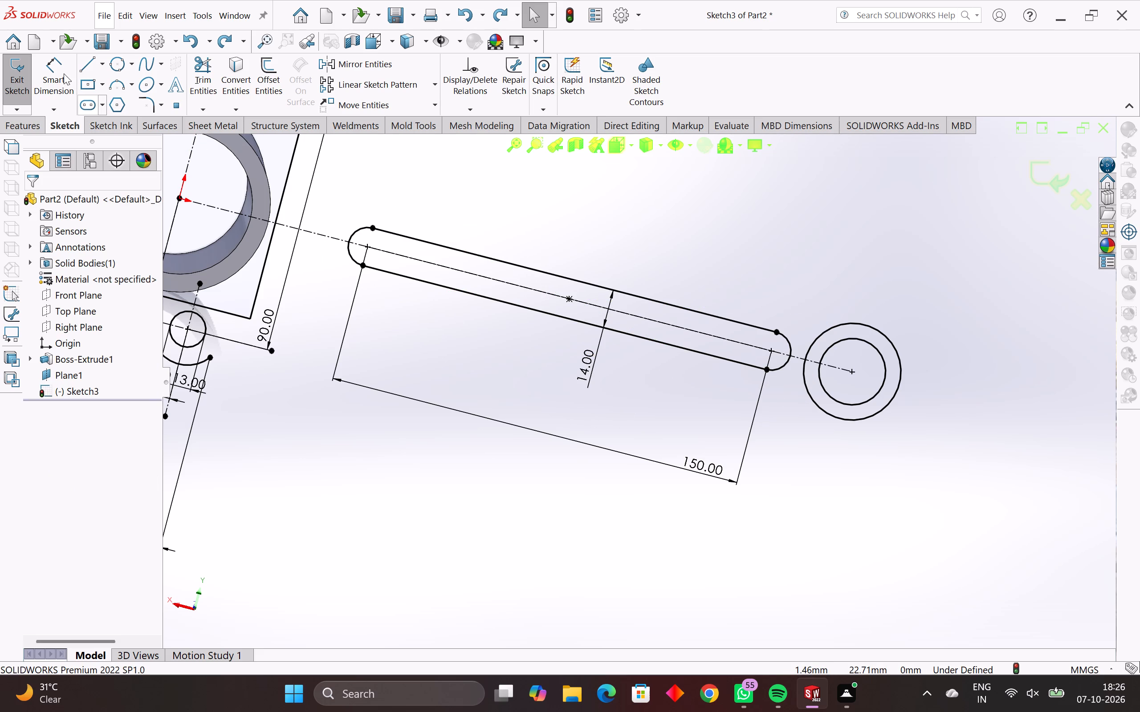
Draw a center rectangle with construction lines from midpoints, centred on the slot's midpoint, about 180 by 34 mm.
left_click(91, 85)
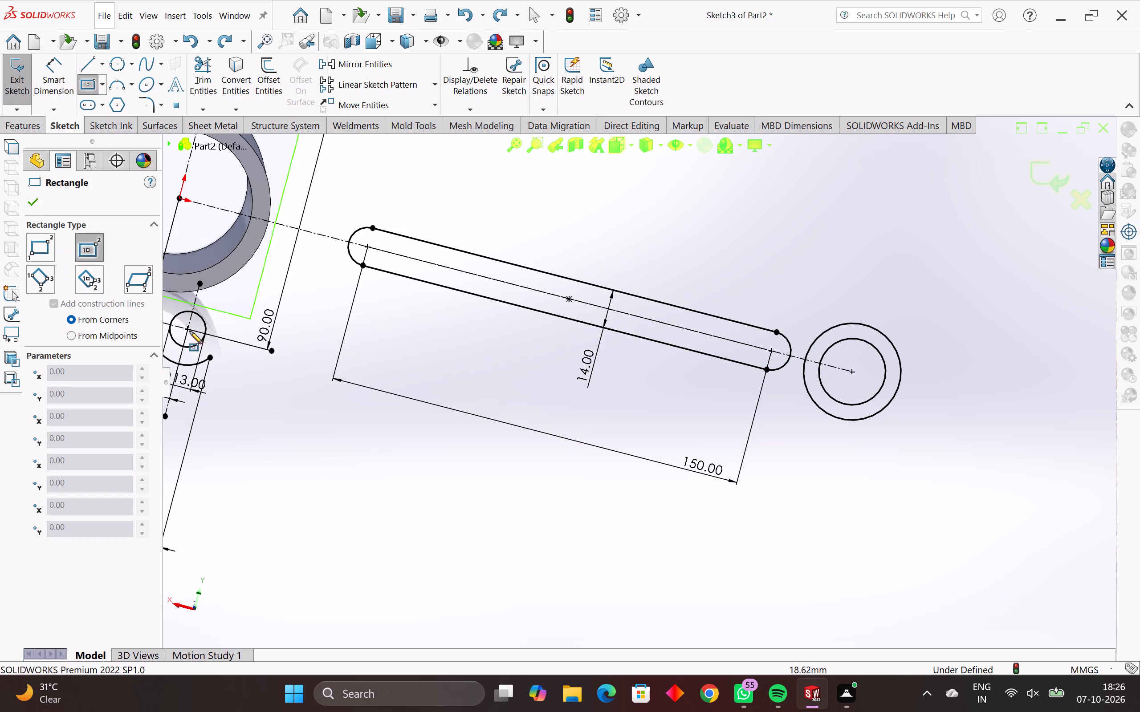
left_click(69, 320)
left_click(69, 334)
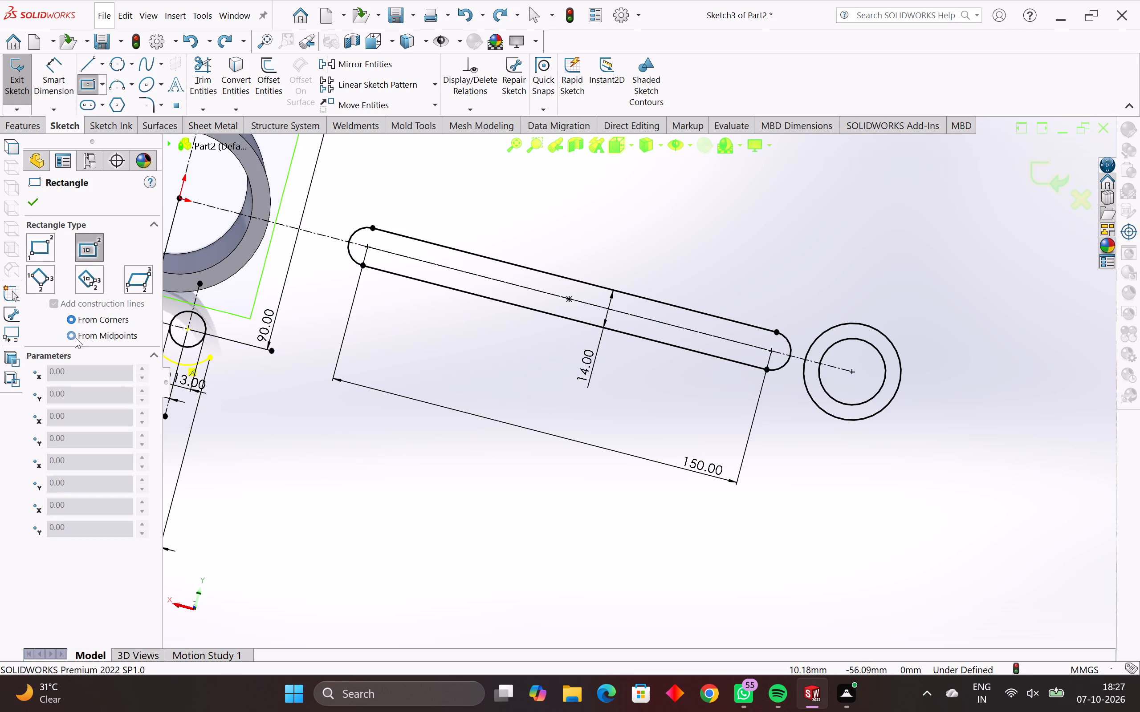
left_click(567, 299)
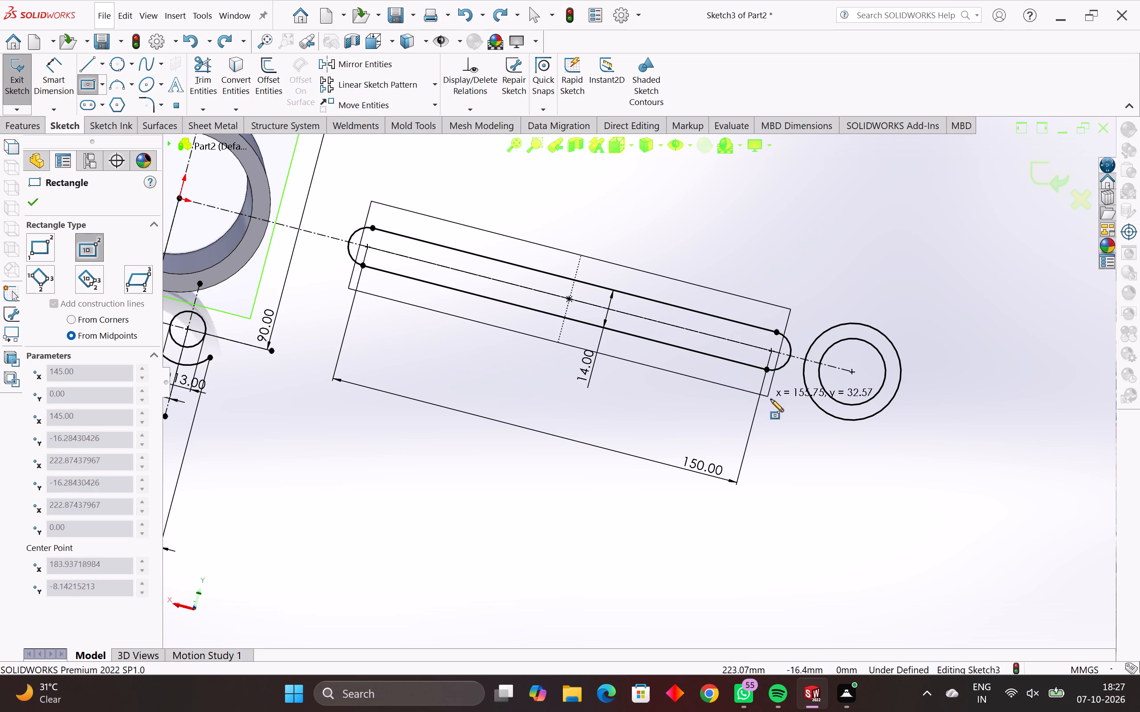
left_click(800, 407)
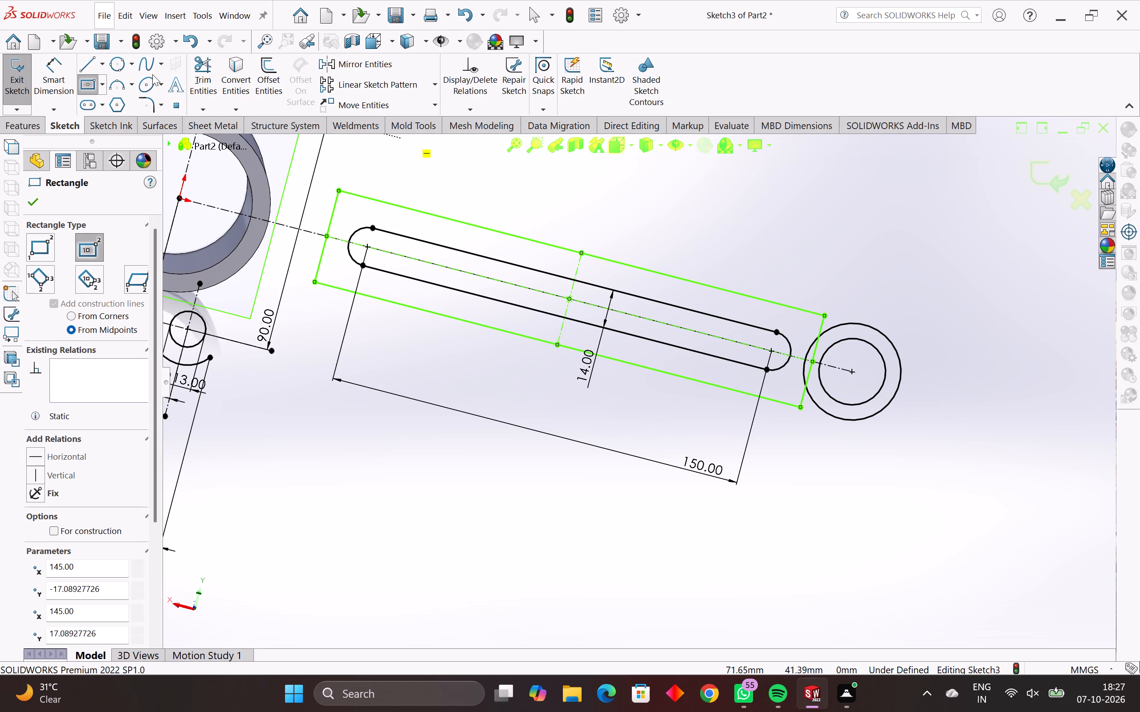
Dimension the short side of the new rectangle around the slot as 28 mm.
left_click(58, 68)
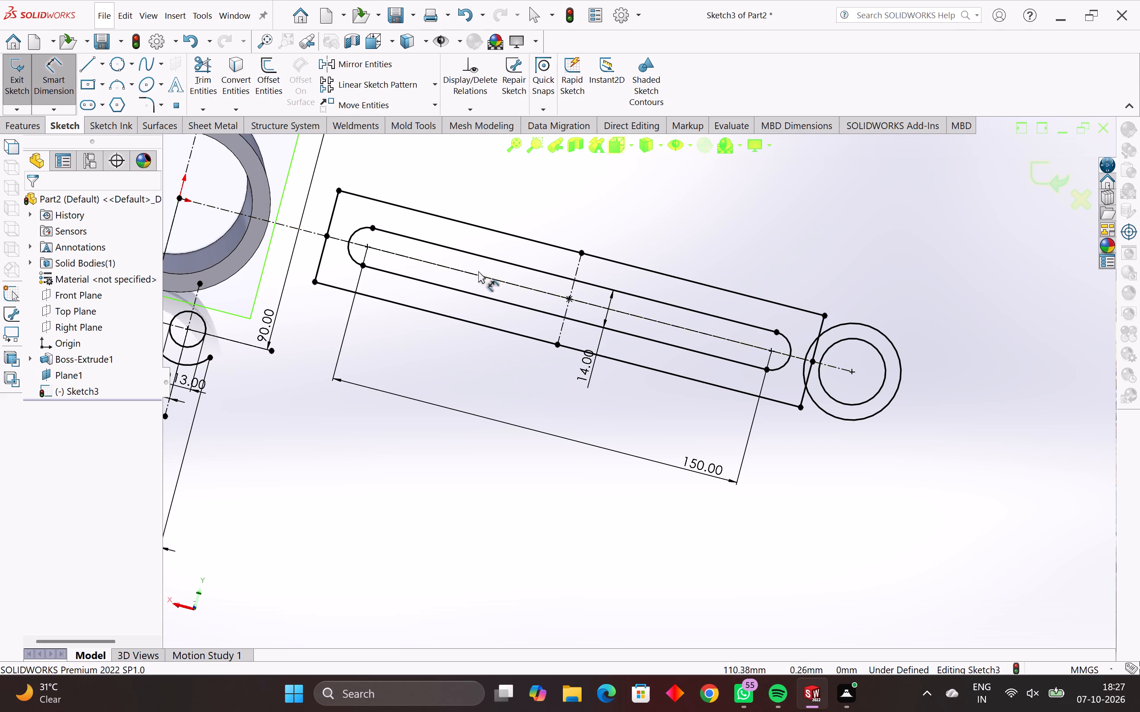
left_click(338, 188)
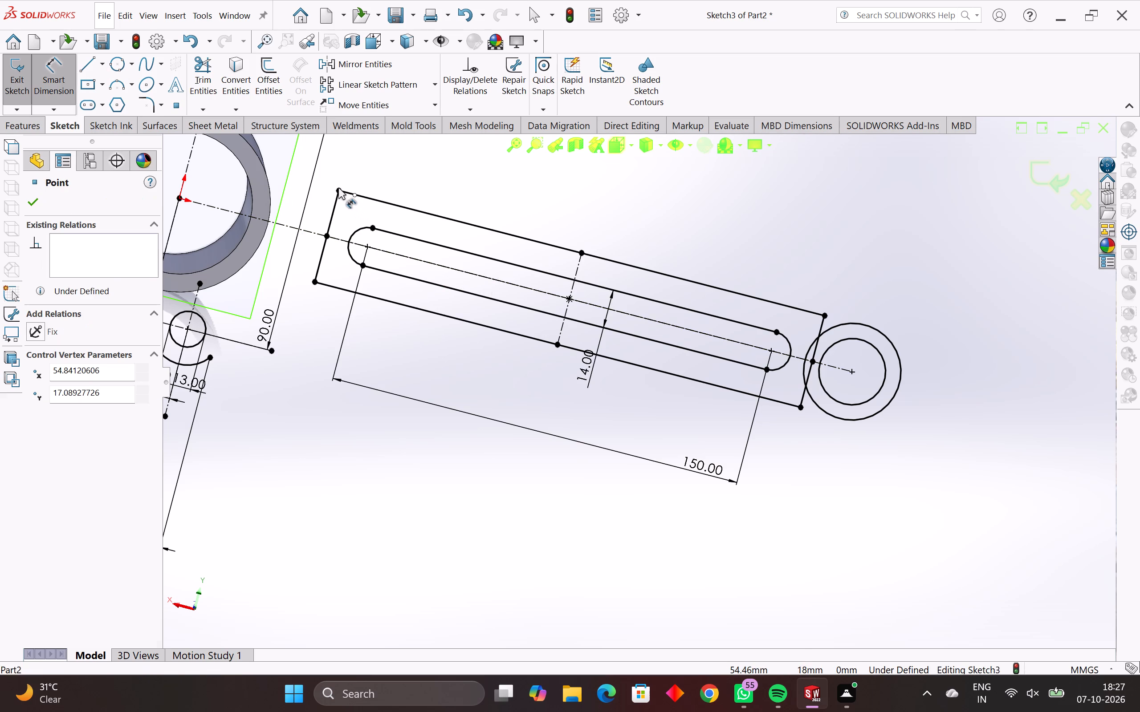
left_click(314, 282)
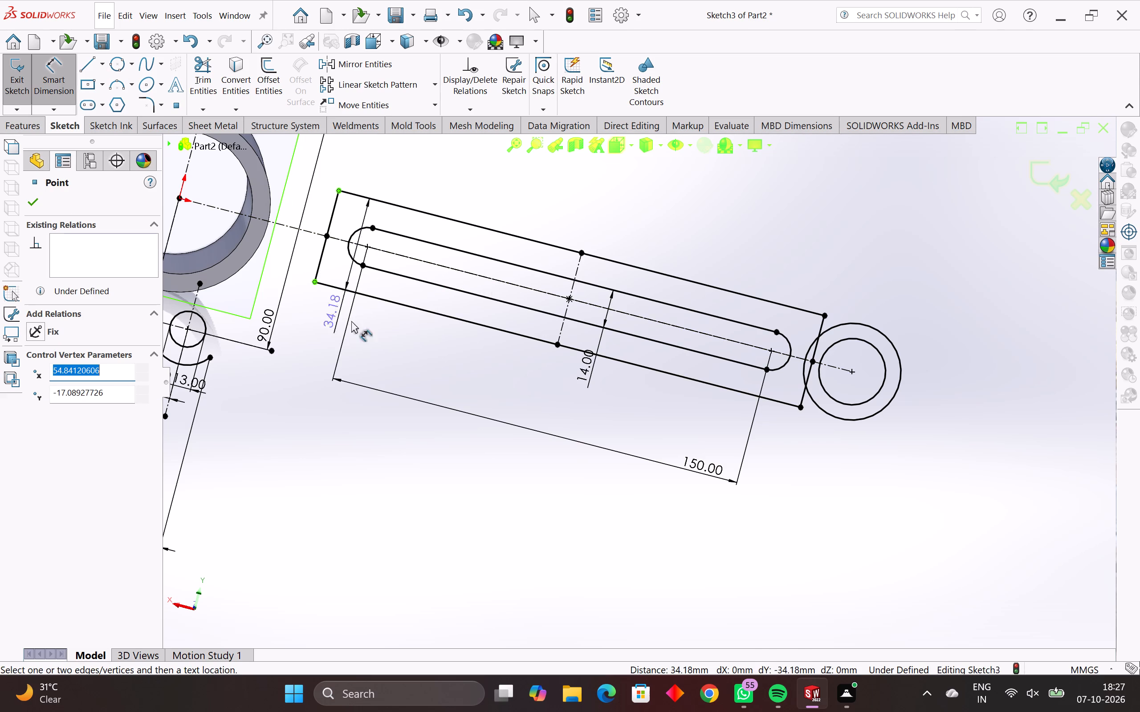
left_click(400, 344)
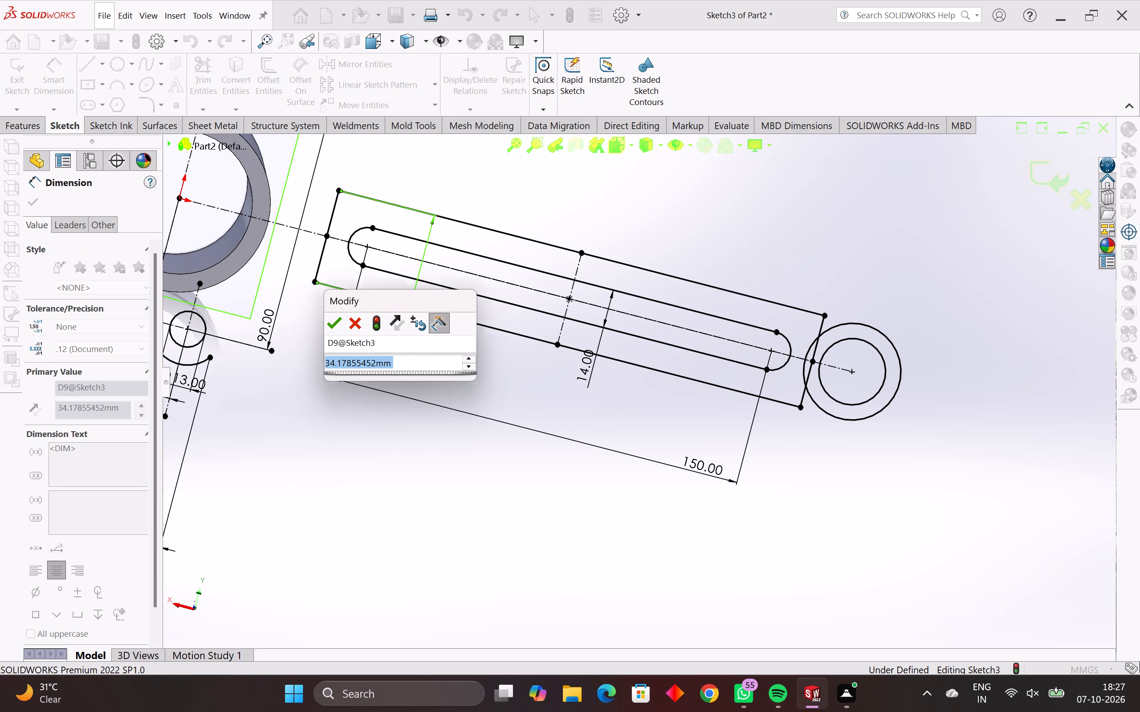
type("28")
key("Return")
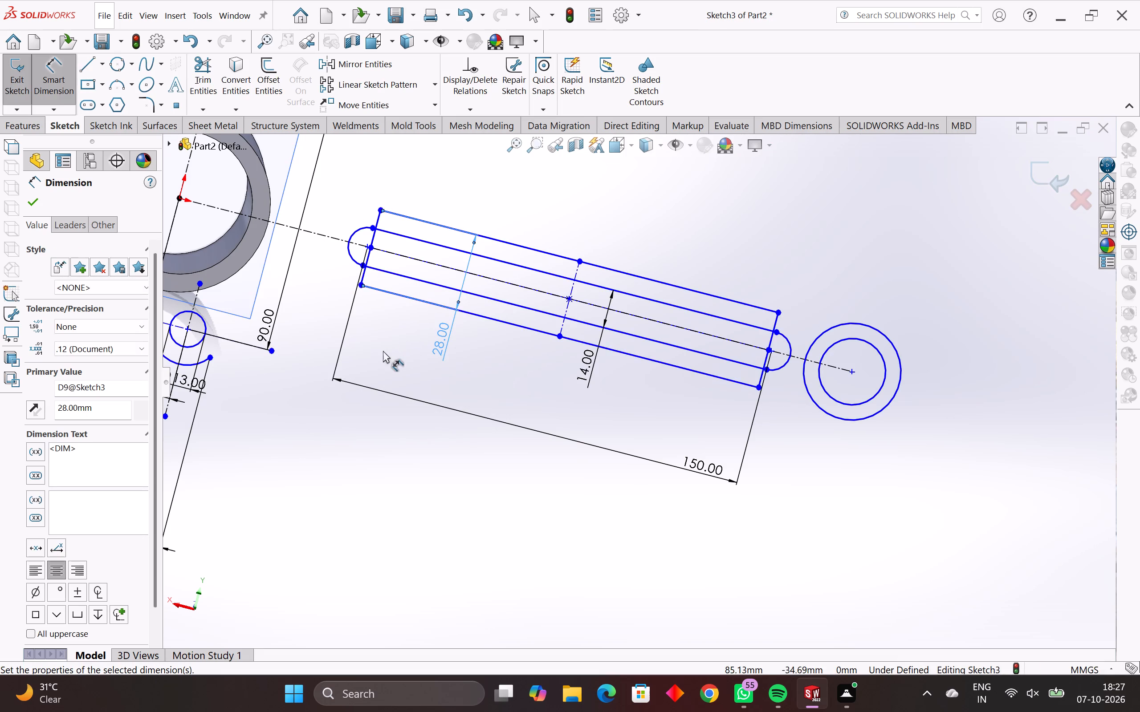
Dimension the rectangle's long side between its two upper corners as 160 mm.
scroll(648, 356, "up", 6)
scroll(650, 362, "down", 3)
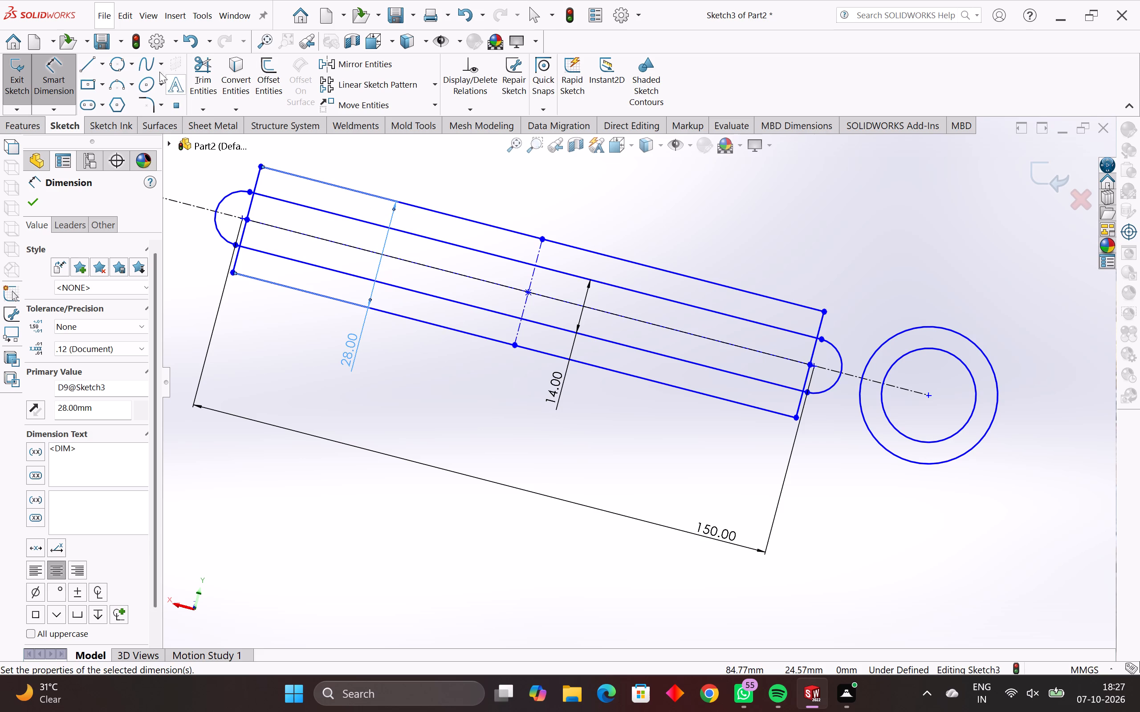
left_click(261, 165)
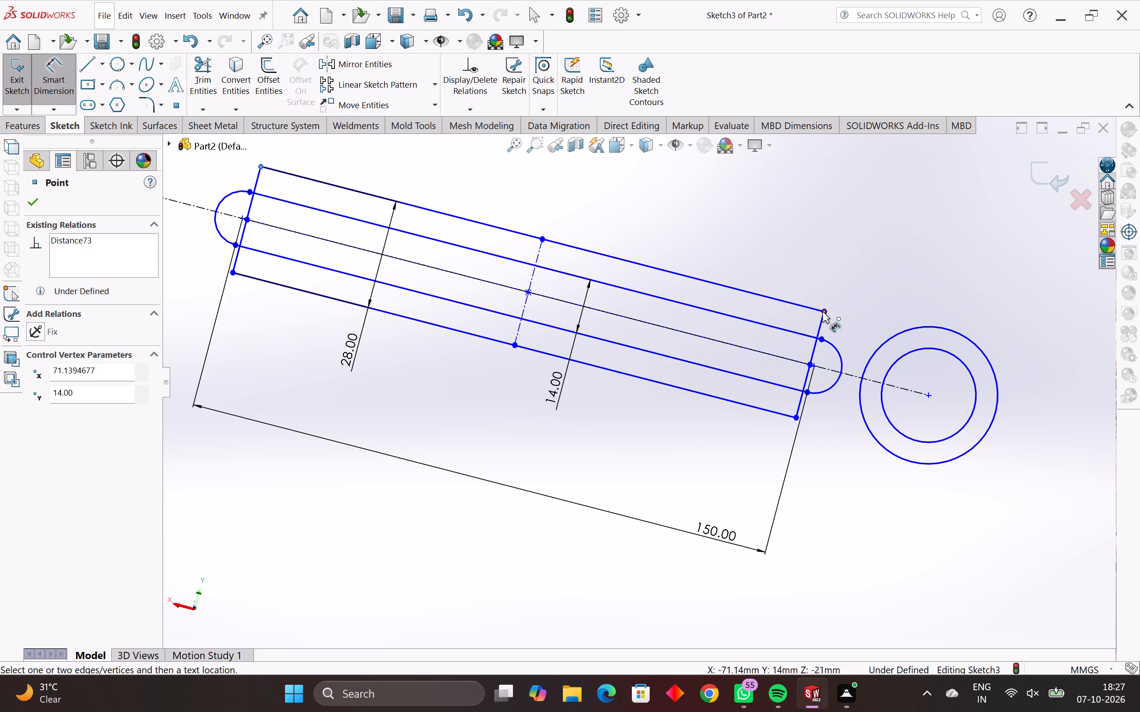
left_click(823, 311)
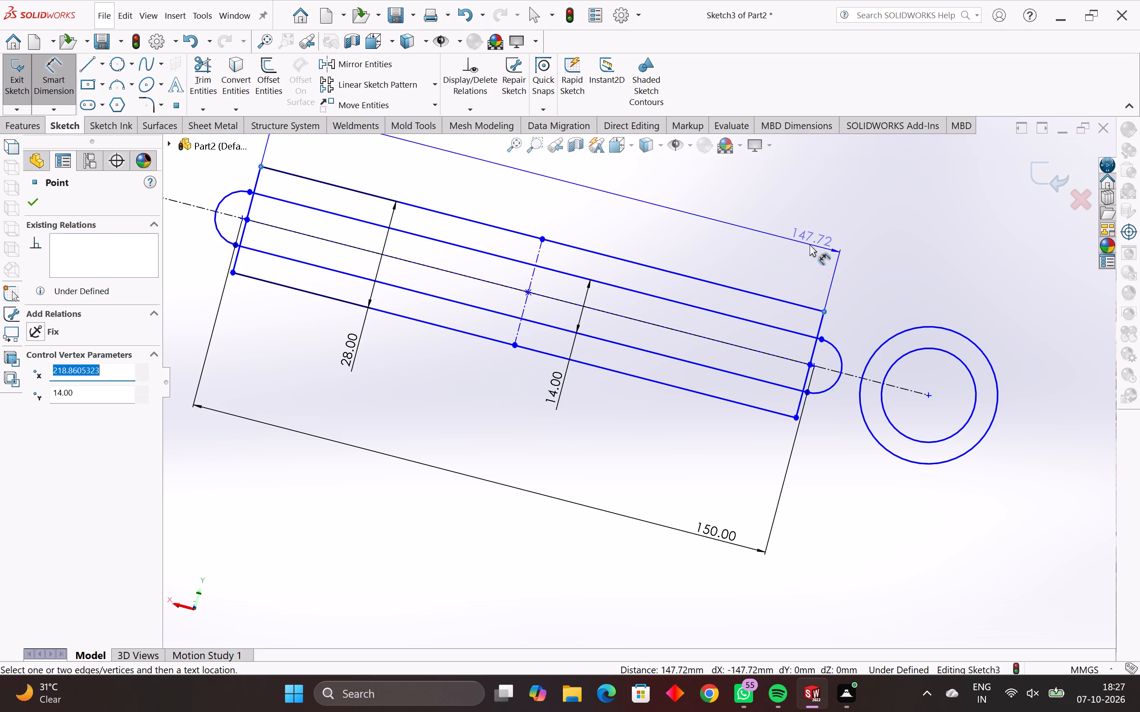
scroll(802, 239, "down", 3)
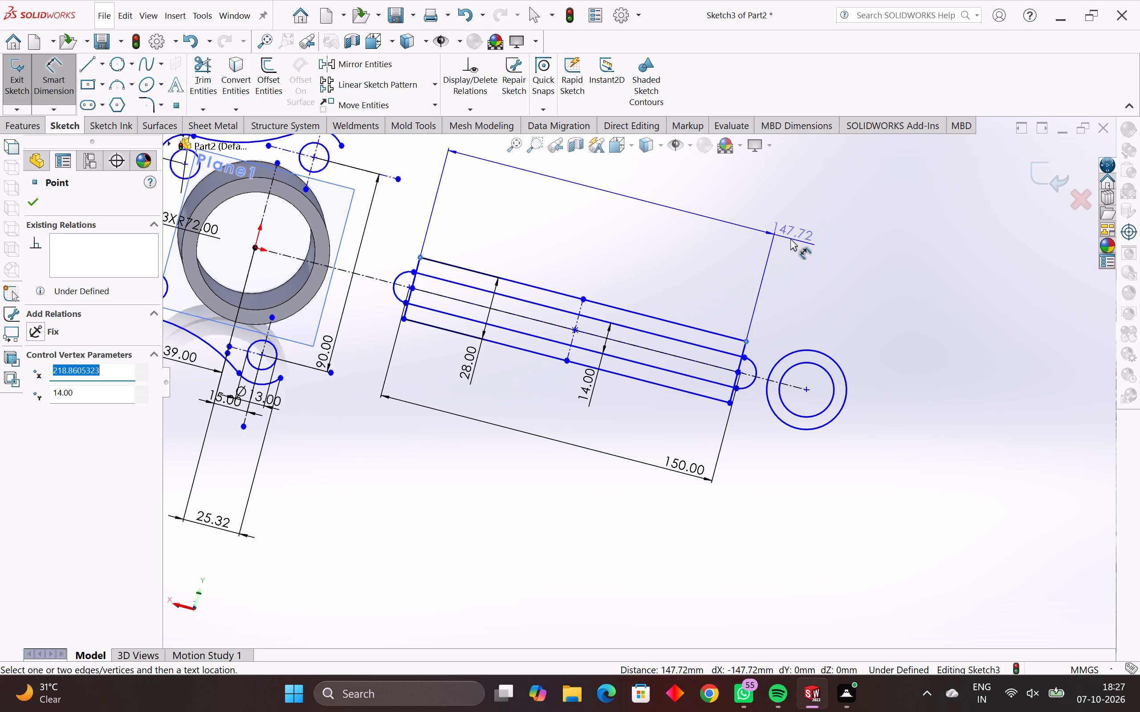
left_click(785, 235)
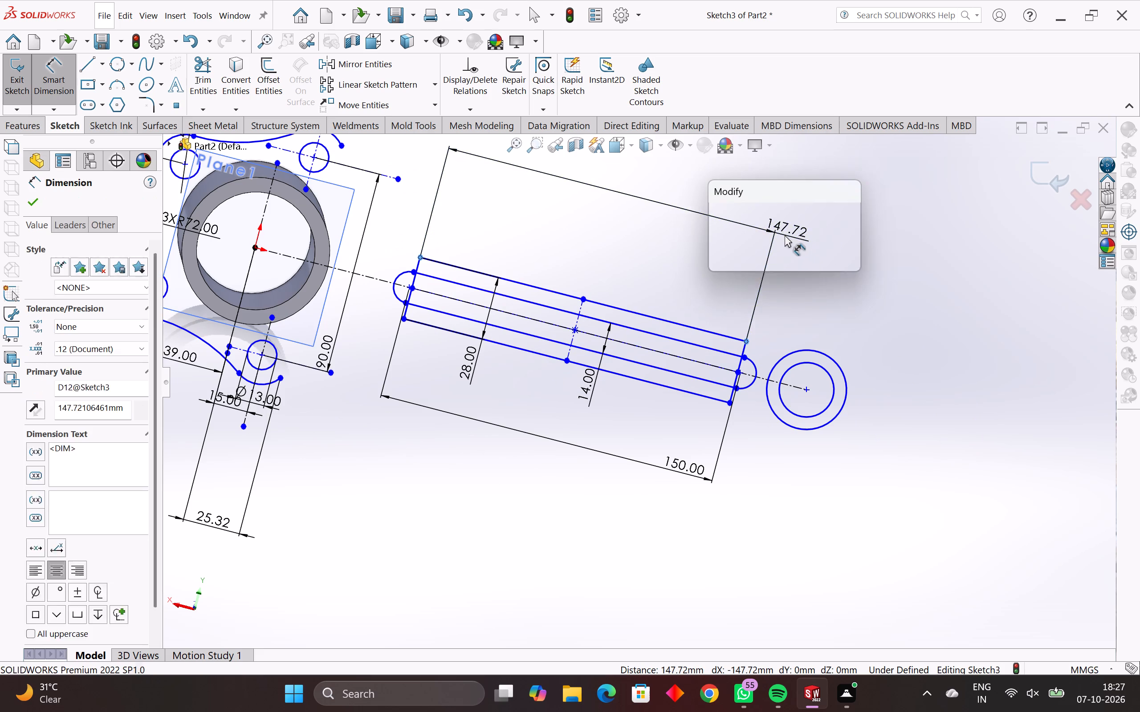
type("160")
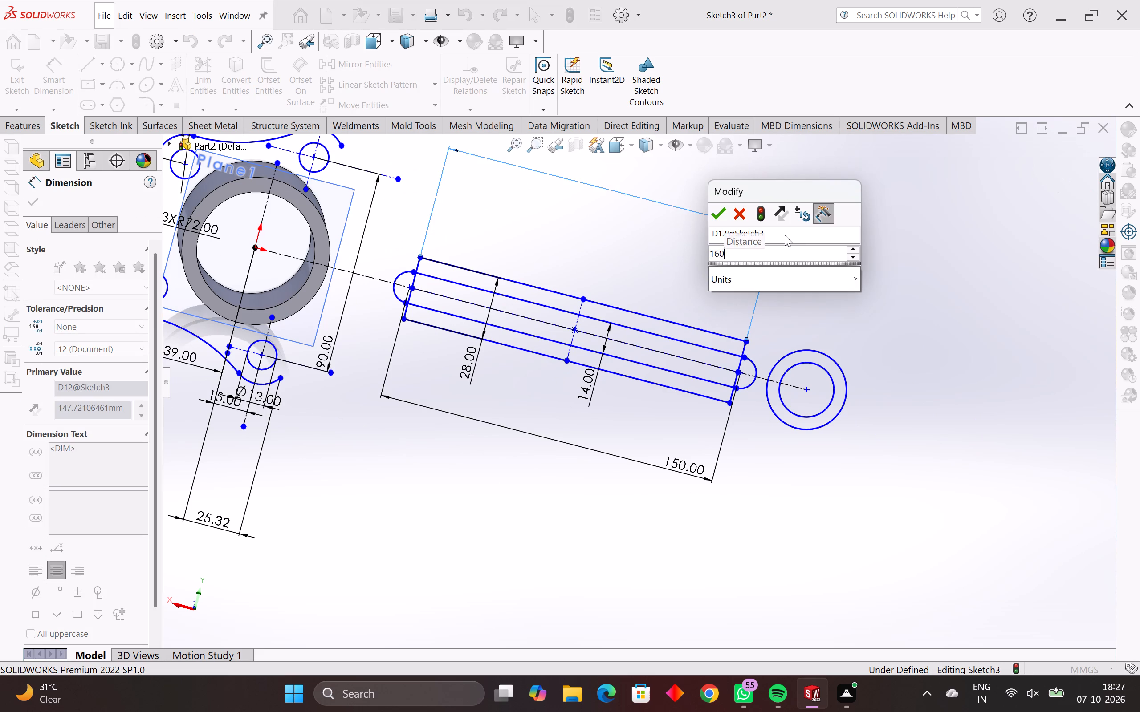
key("Return")
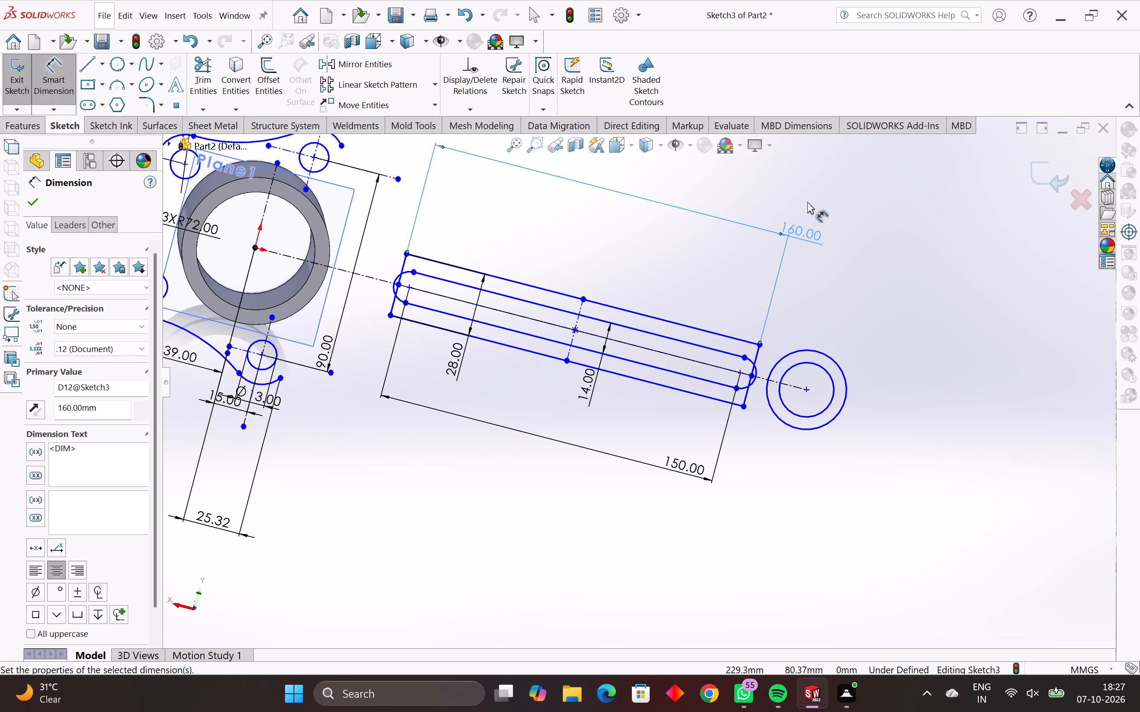
Set the rectangle's length dimension to 180 mm.
double_click(794, 230)
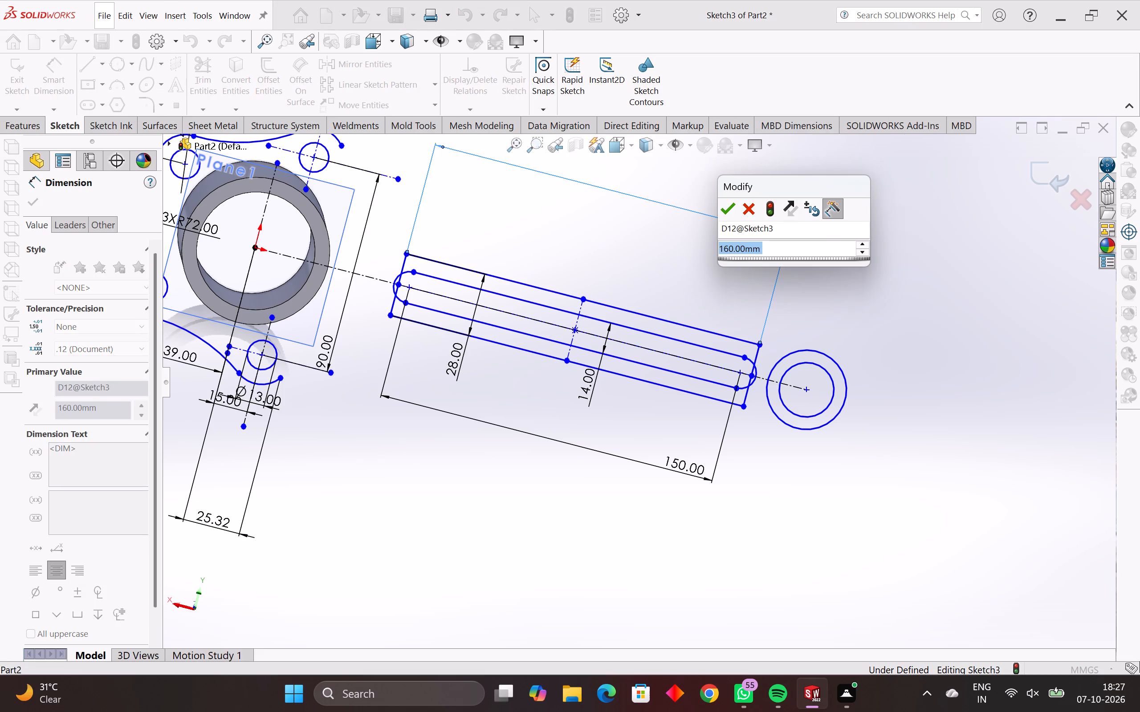
type("180")
key("Return")
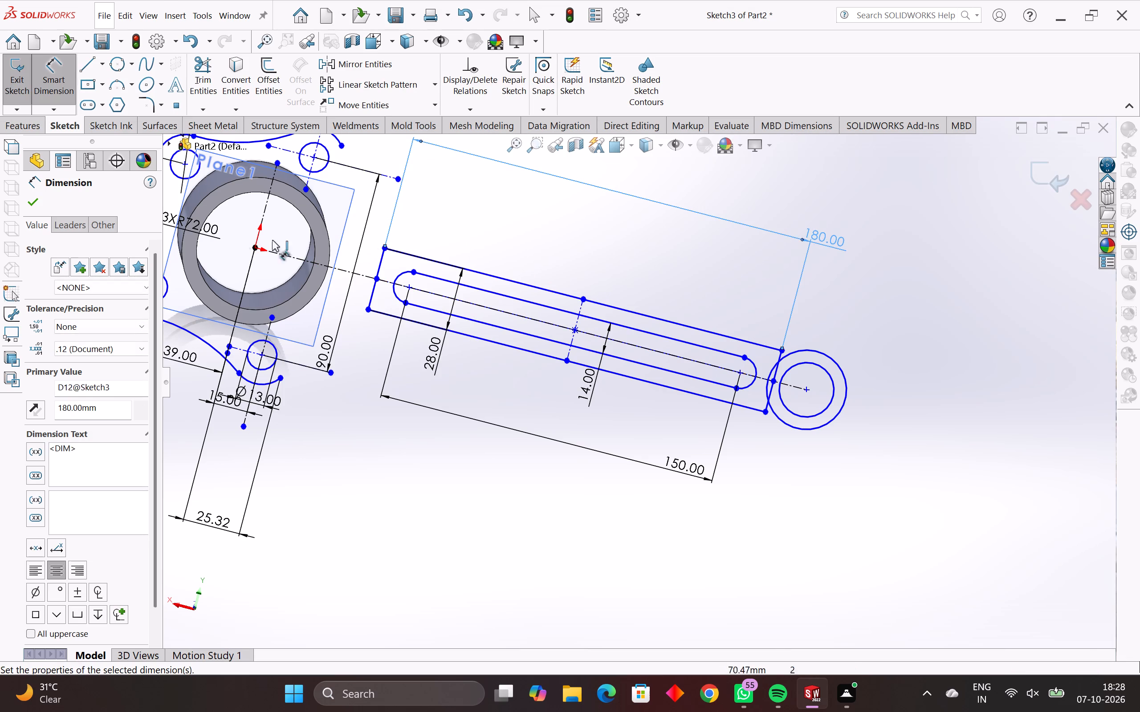
left_click(33, 201)
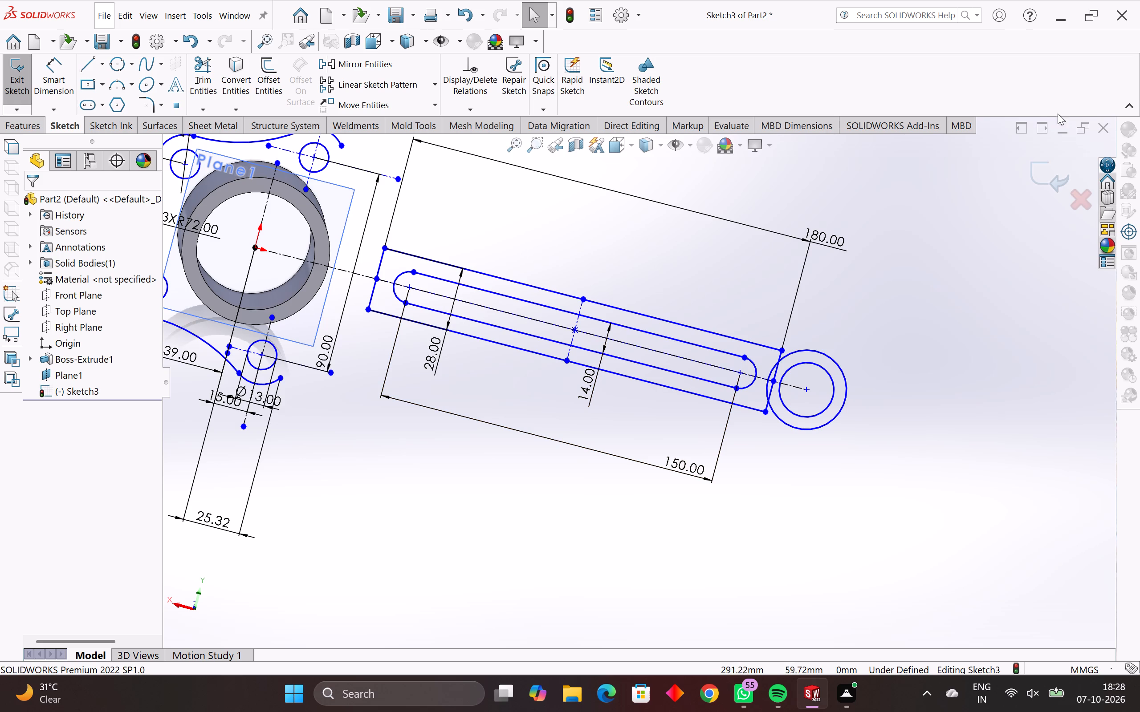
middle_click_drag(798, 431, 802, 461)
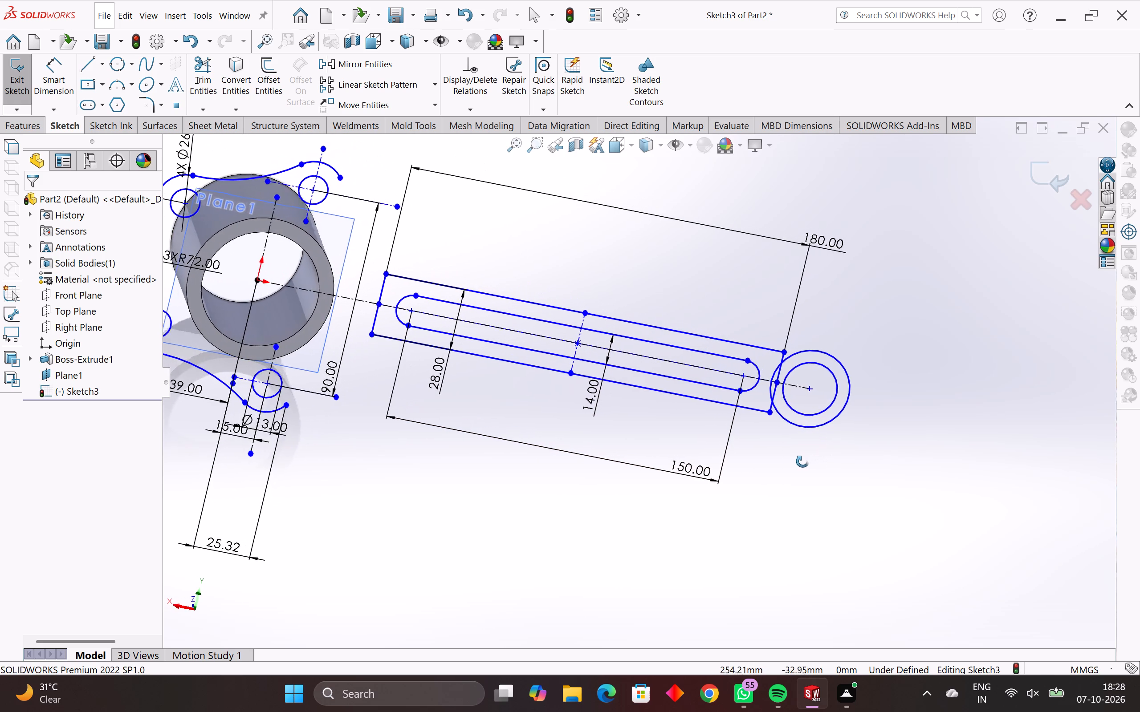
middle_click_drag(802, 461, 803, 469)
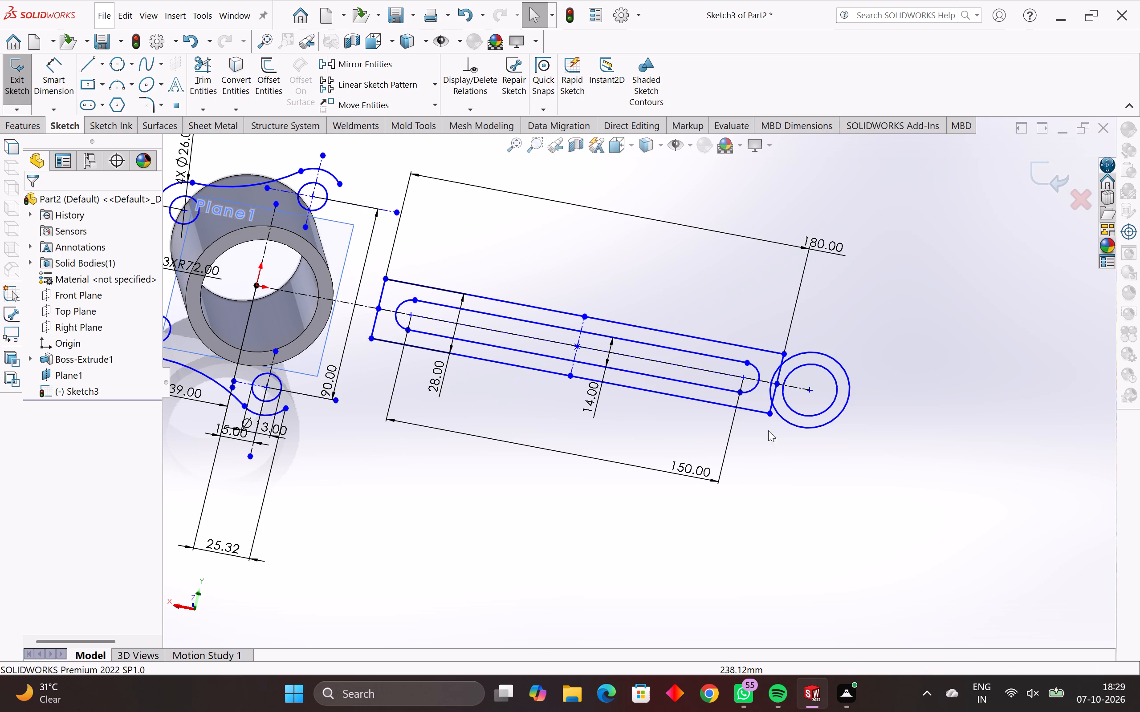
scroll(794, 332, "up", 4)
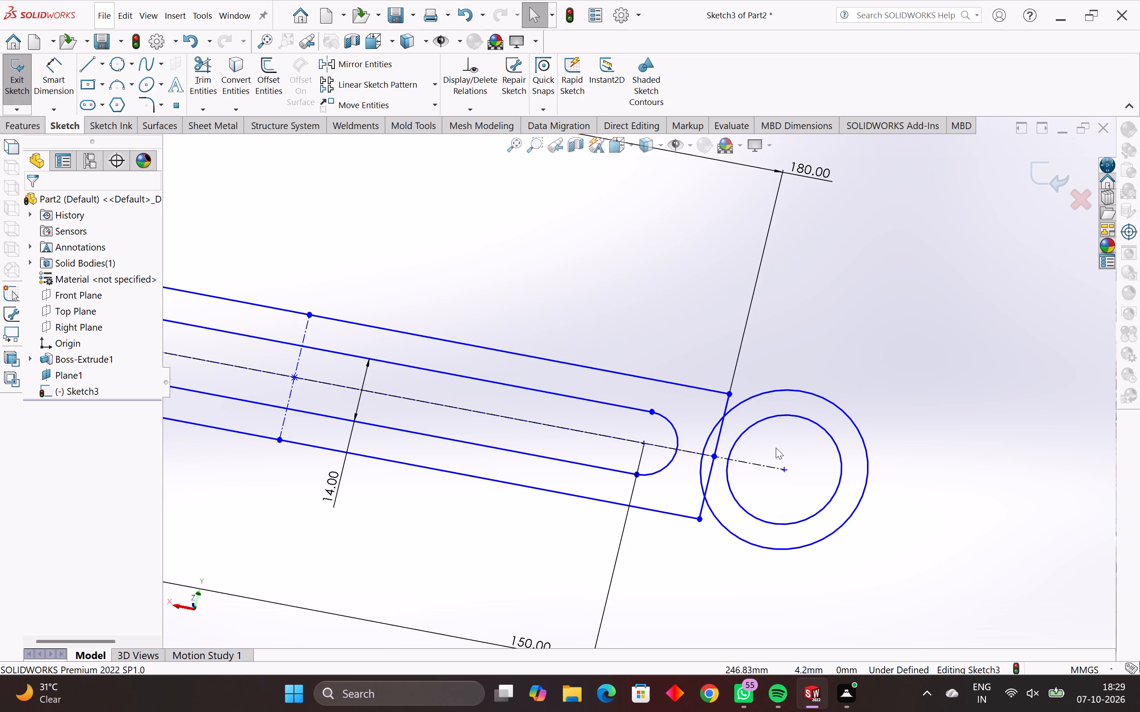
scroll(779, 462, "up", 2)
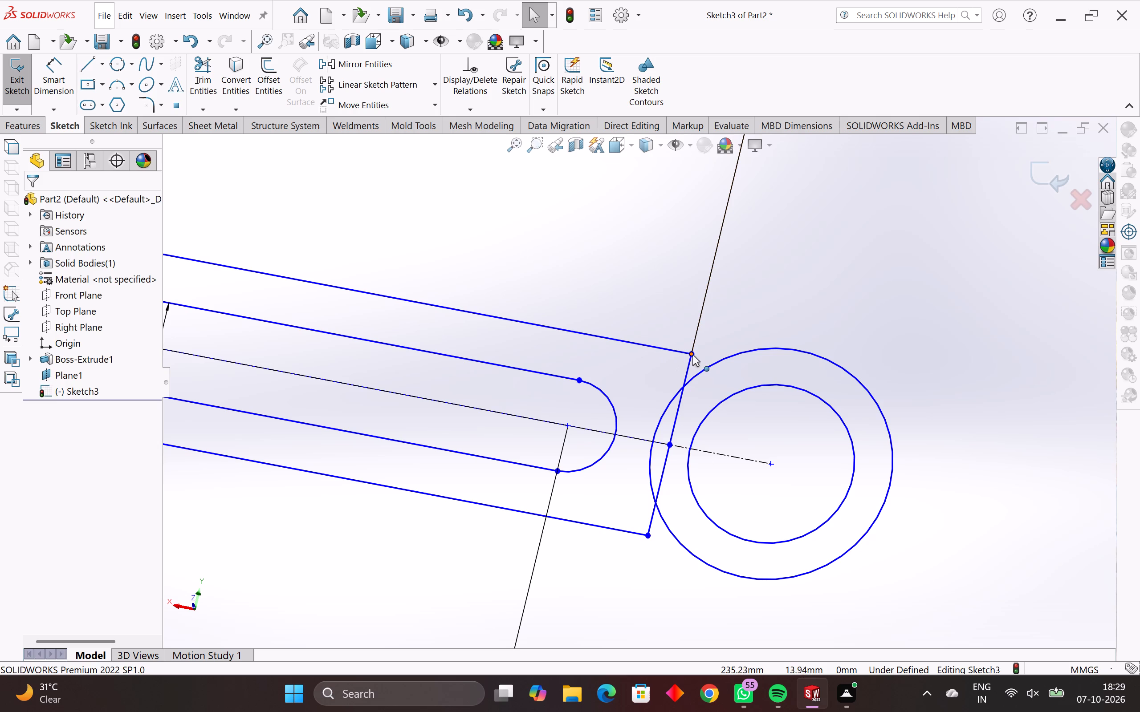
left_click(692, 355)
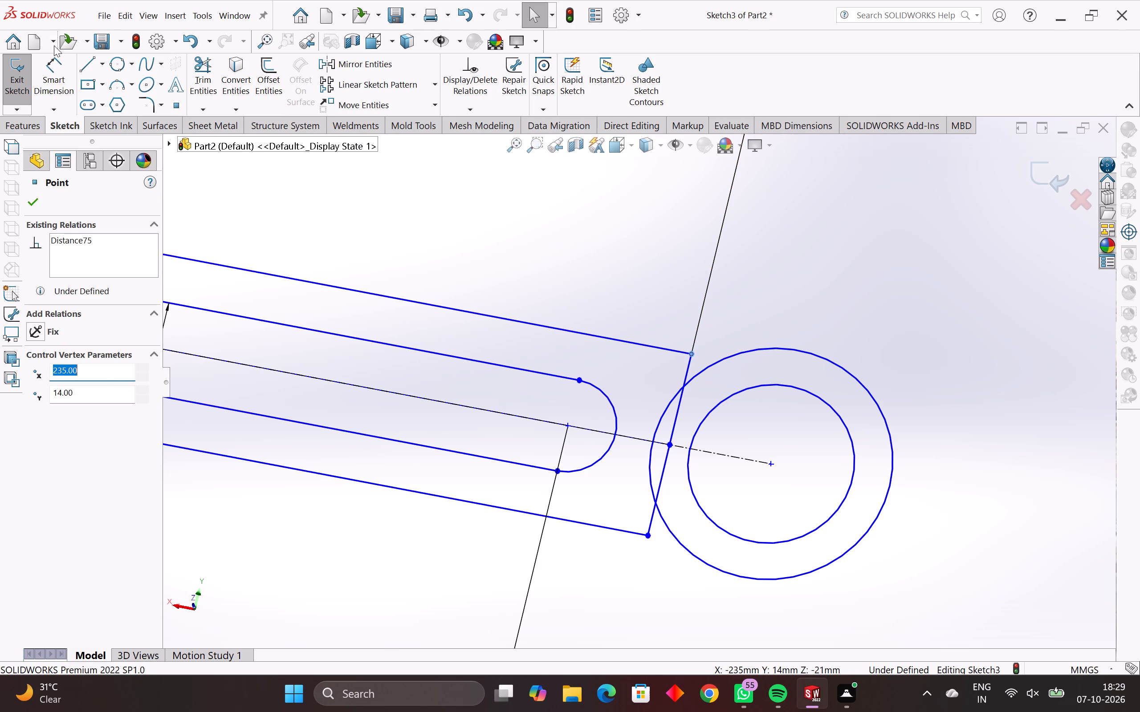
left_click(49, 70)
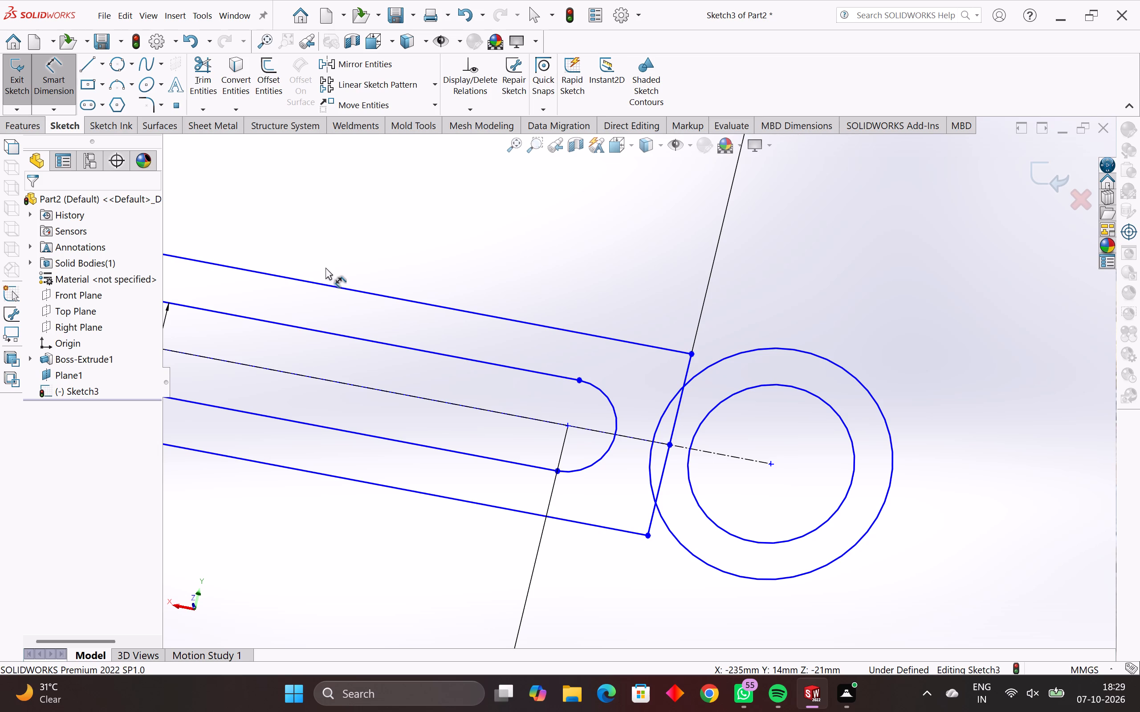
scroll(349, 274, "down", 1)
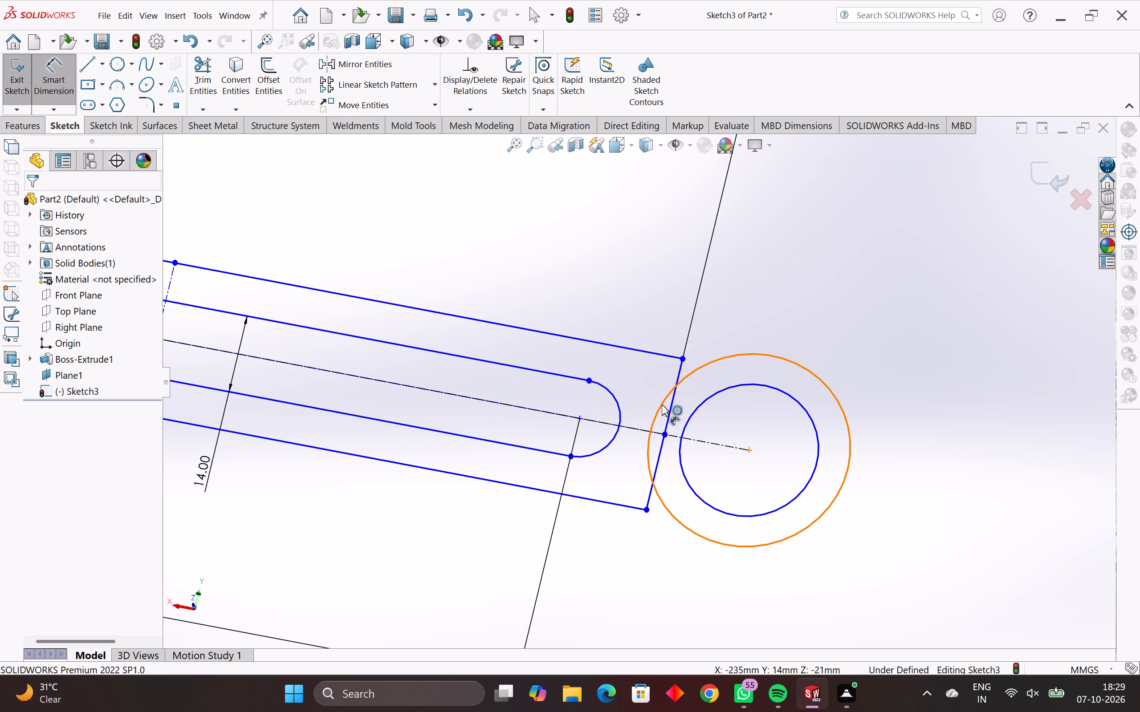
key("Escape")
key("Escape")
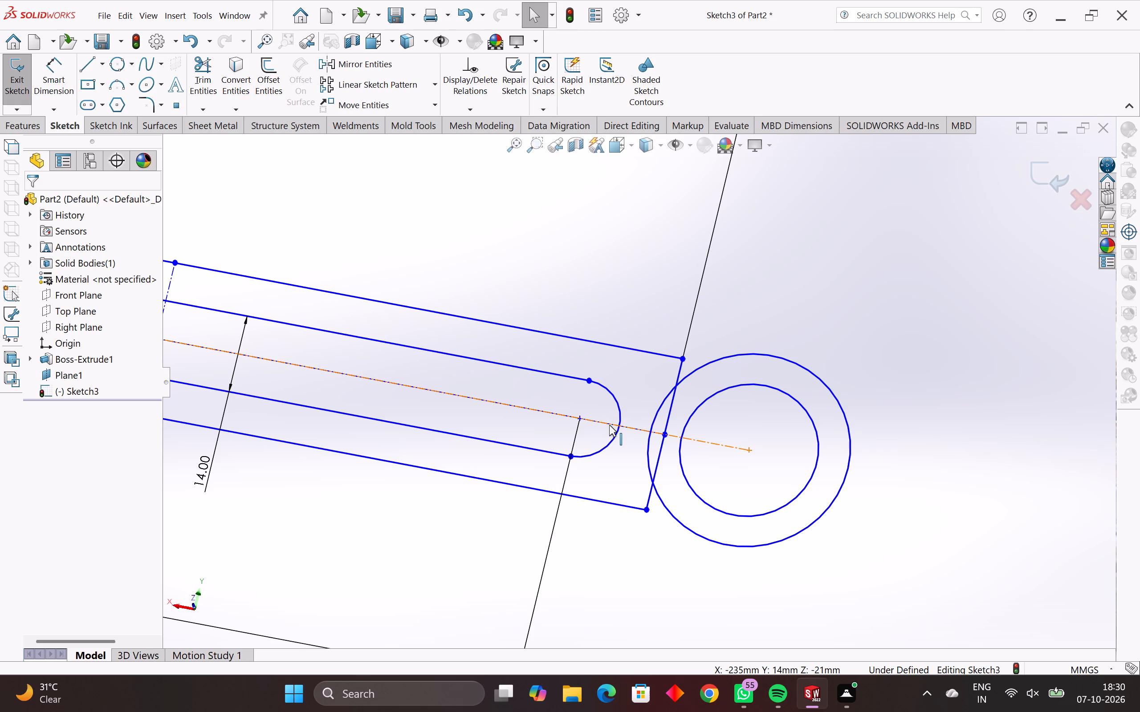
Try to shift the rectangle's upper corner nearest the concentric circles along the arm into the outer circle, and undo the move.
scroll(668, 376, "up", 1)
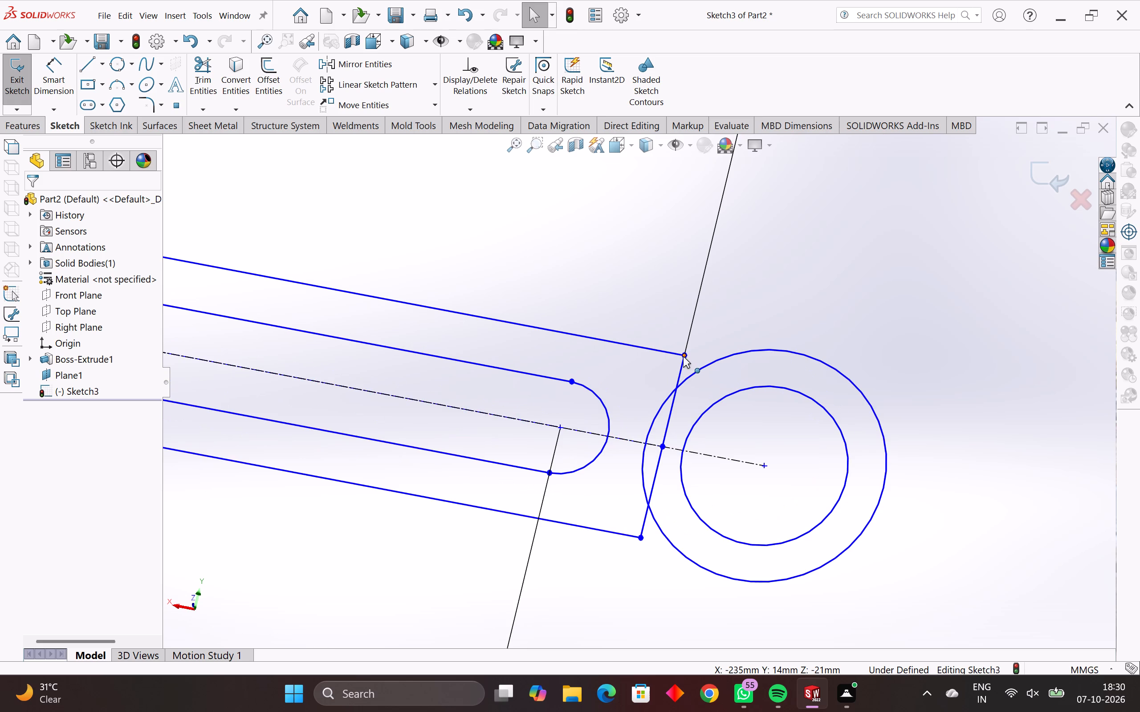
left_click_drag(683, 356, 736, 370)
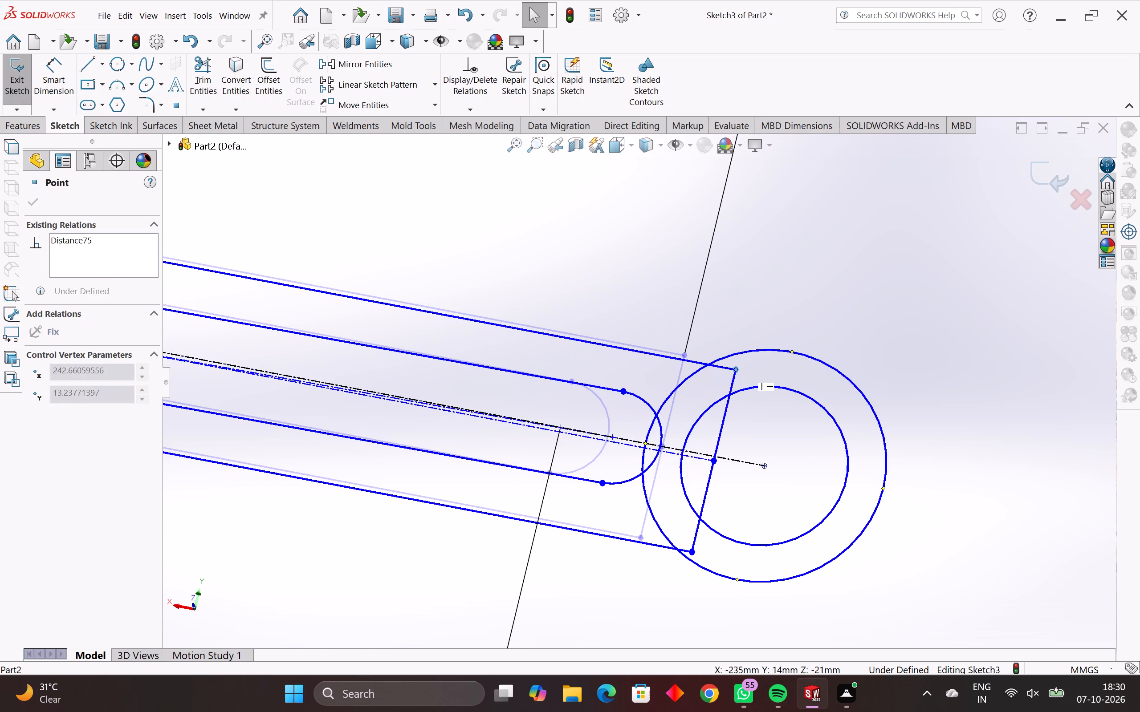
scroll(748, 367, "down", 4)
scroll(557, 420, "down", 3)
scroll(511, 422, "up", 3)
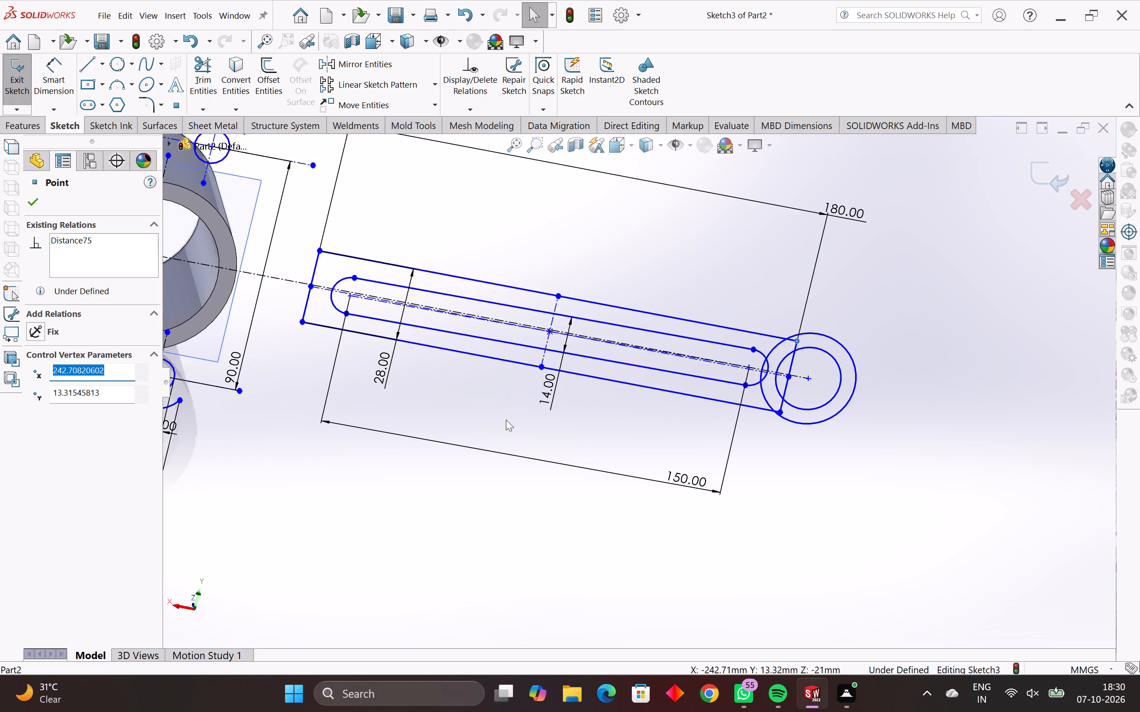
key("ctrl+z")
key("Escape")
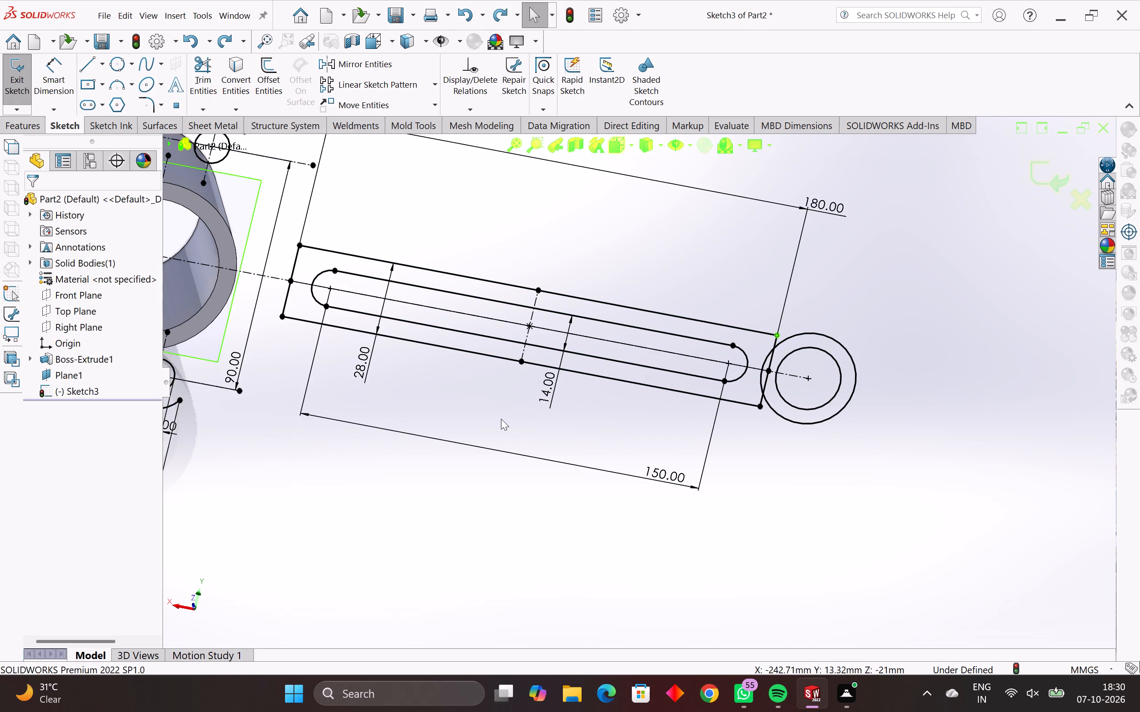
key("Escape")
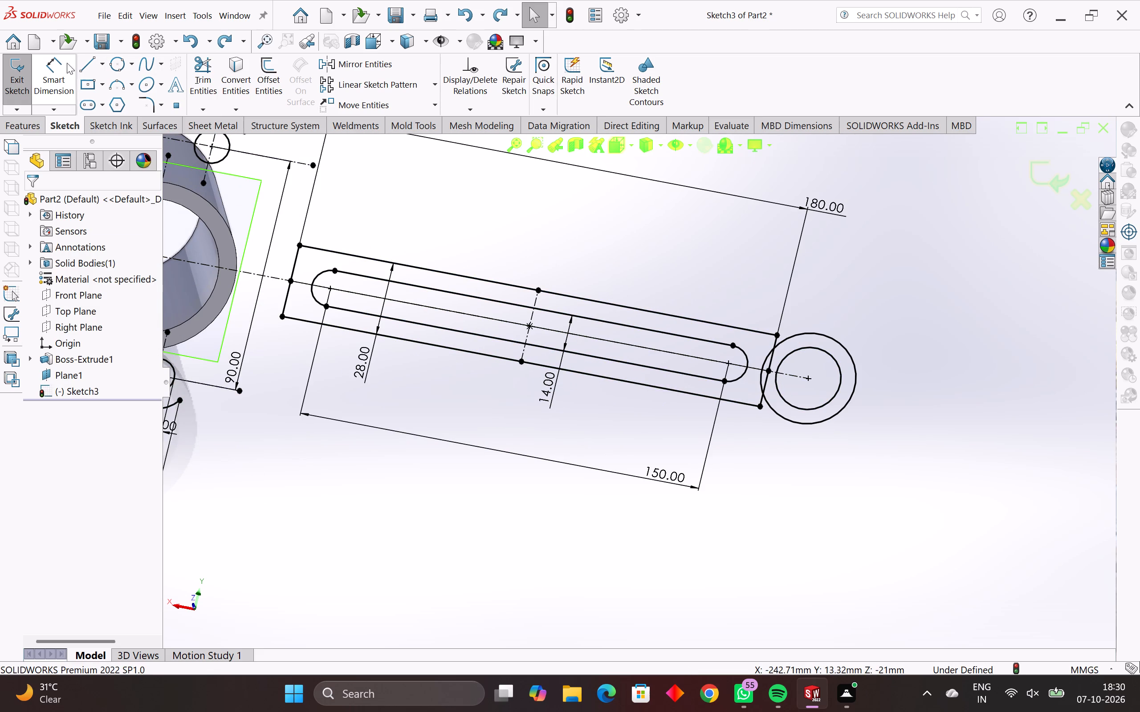
Trim away all segments of the rectangle's short side that crosses the outer circle, accepting the loss of its midpoint relation.
left_click(204, 64)
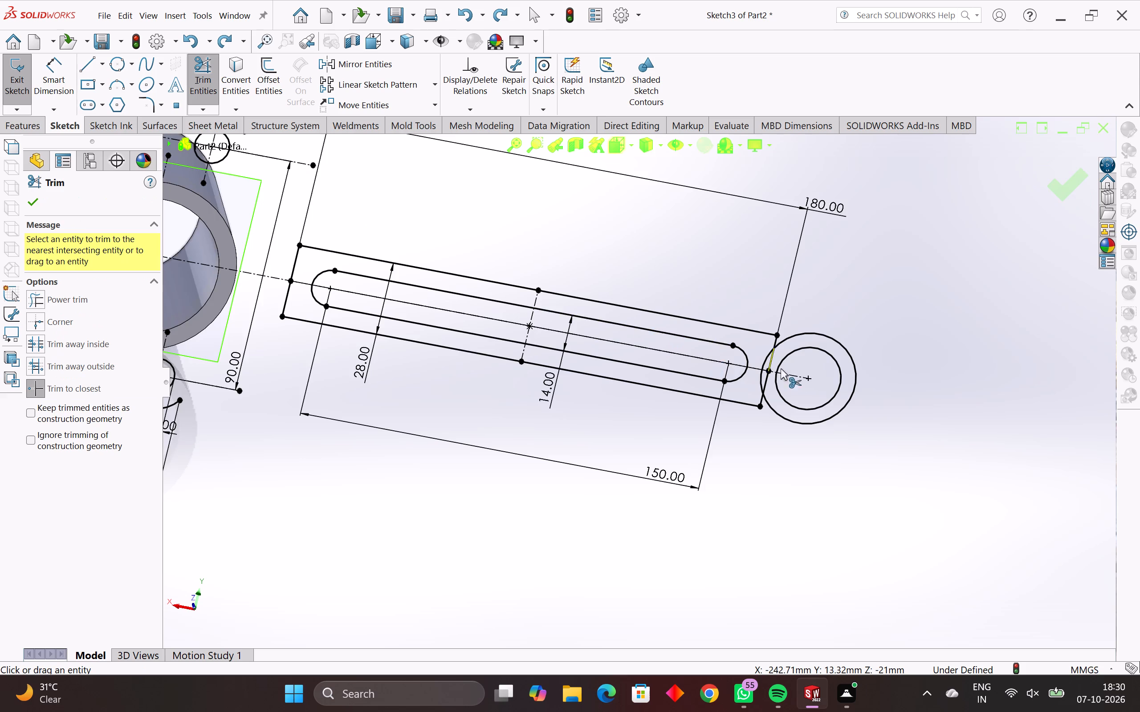
scroll(794, 366, "up", 3)
left_click(733, 329)
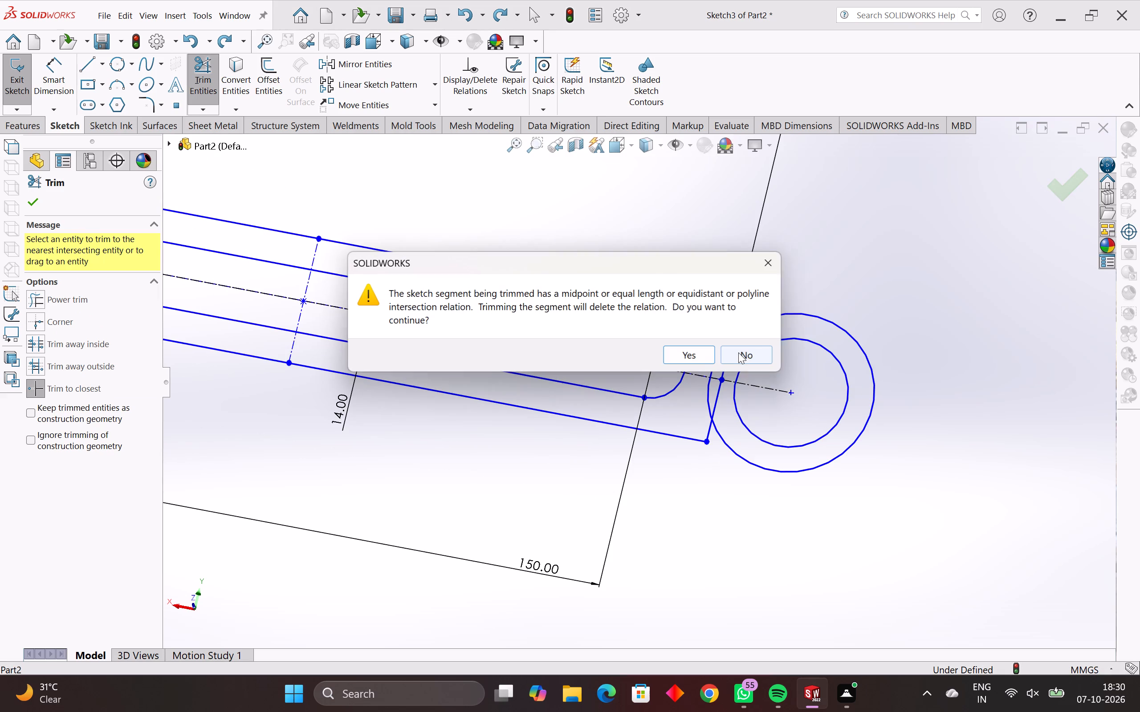
left_click(706, 353)
left_click(728, 355)
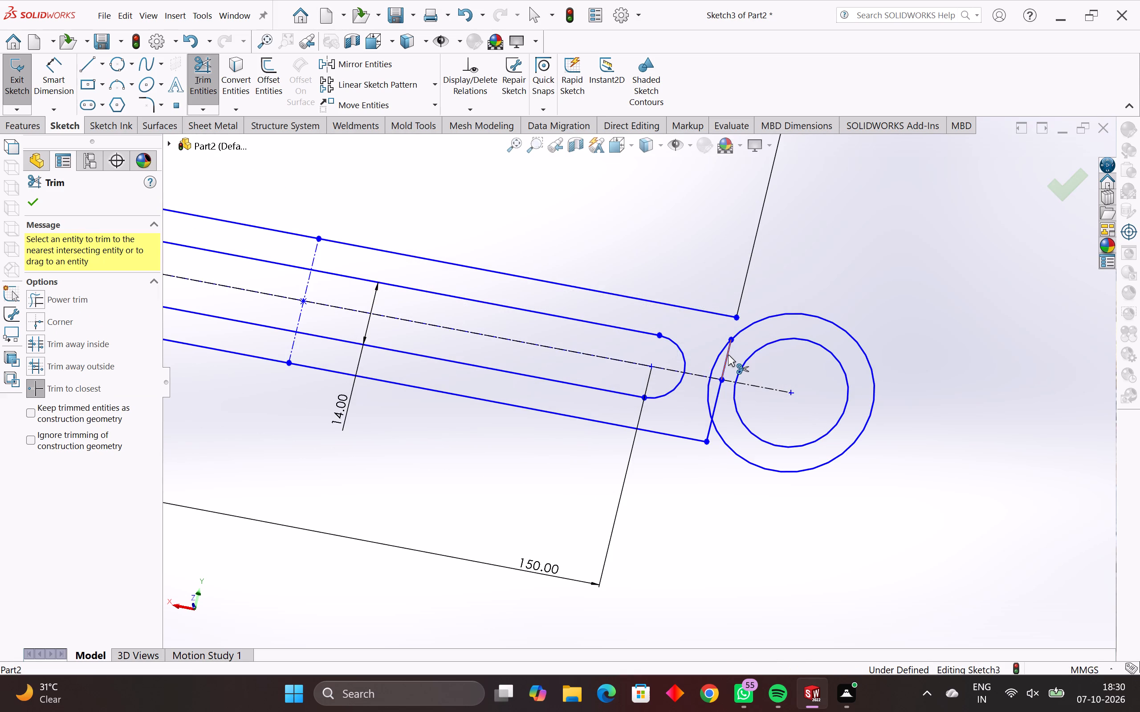
left_click(717, 392)
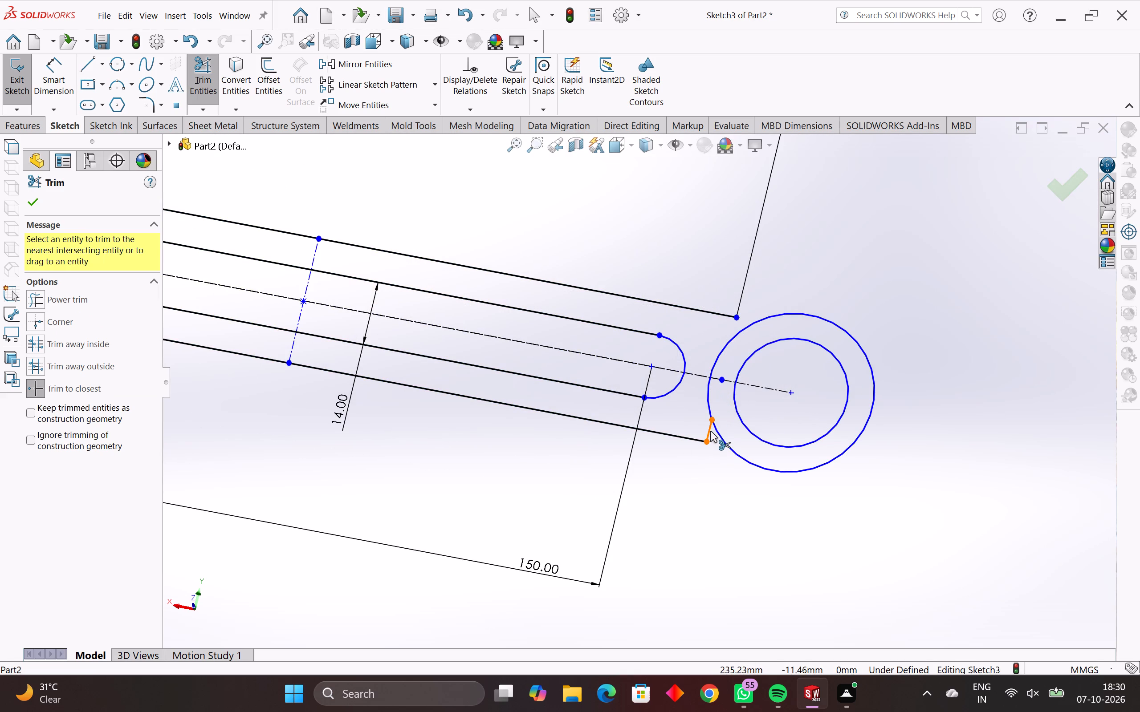
left_click(710, 431)
key("grave")
key("grave")
key("grave")
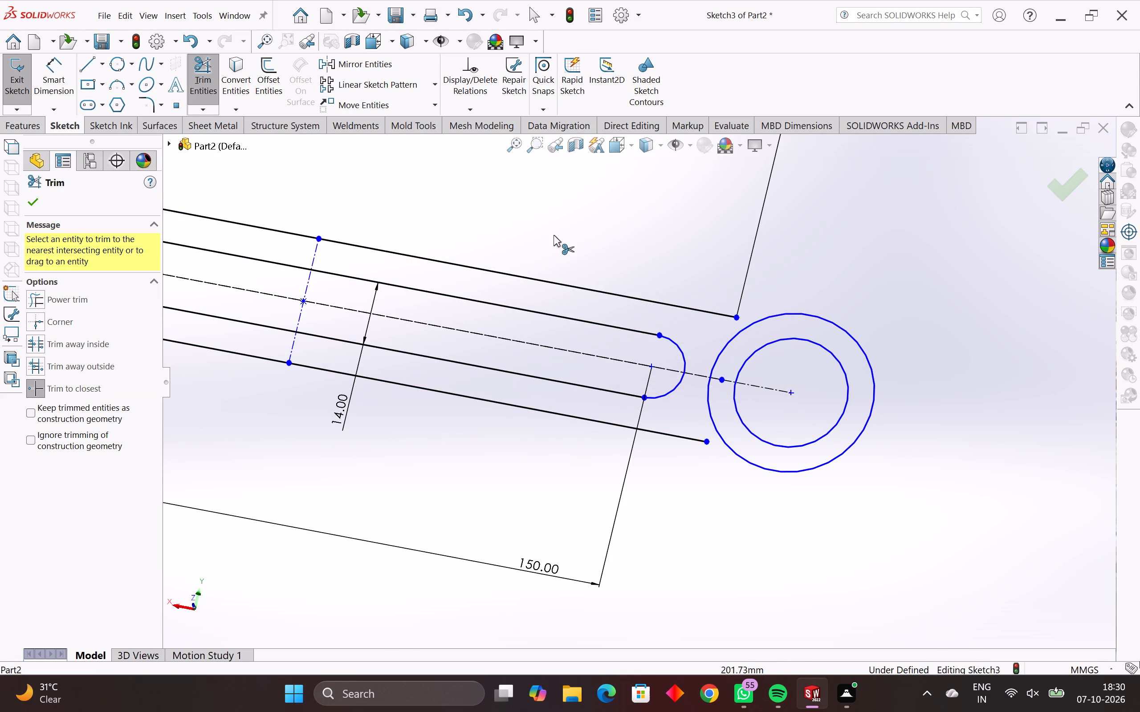
key("grave")
key("grave")
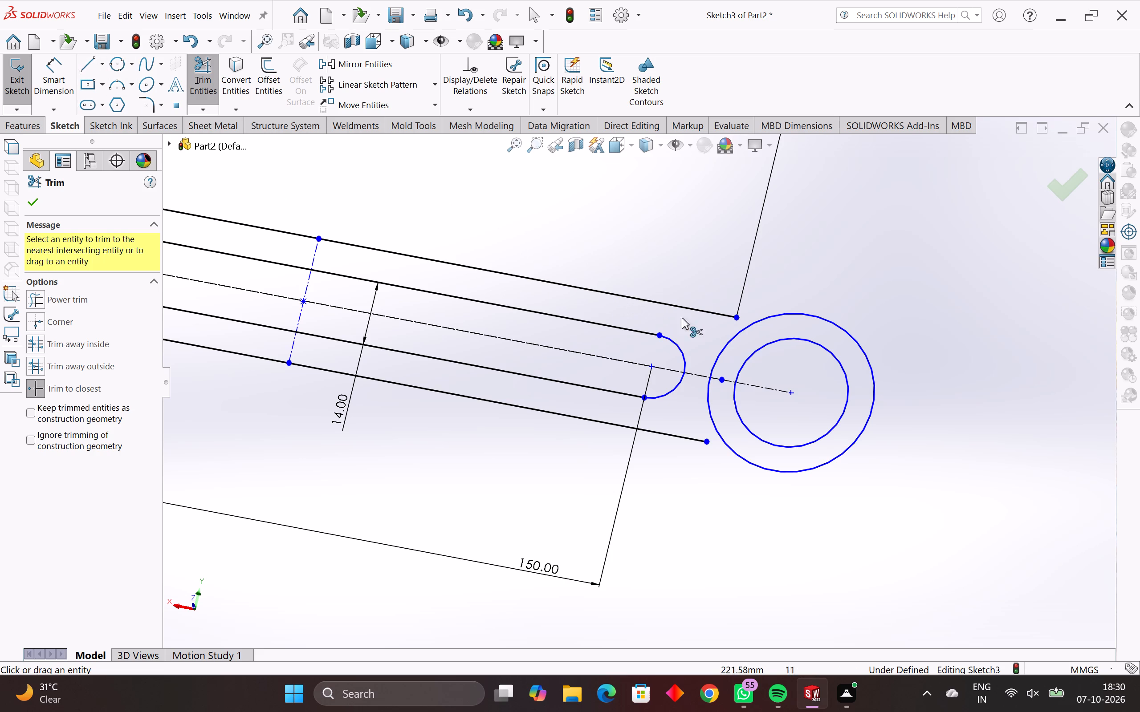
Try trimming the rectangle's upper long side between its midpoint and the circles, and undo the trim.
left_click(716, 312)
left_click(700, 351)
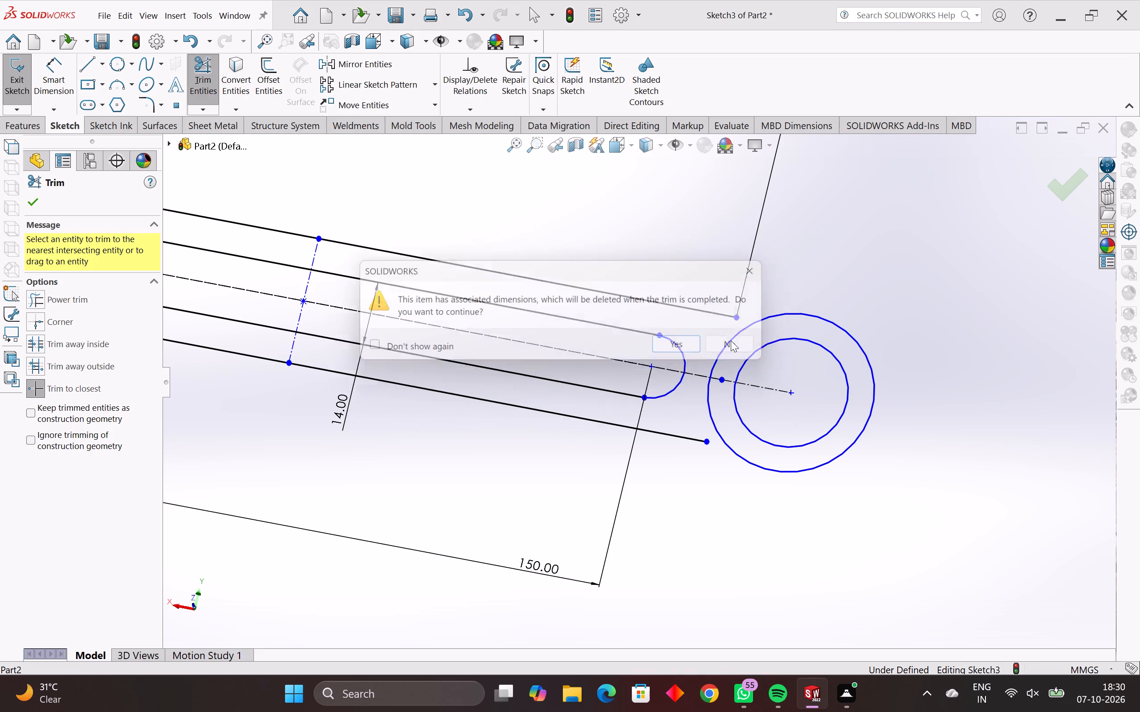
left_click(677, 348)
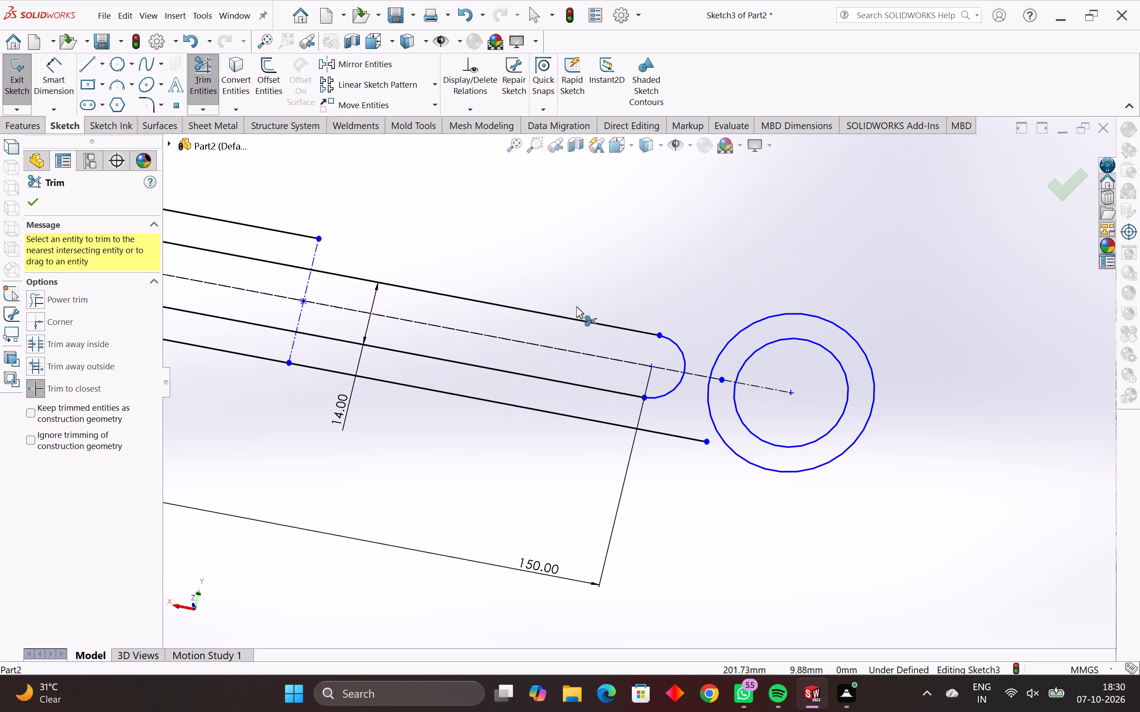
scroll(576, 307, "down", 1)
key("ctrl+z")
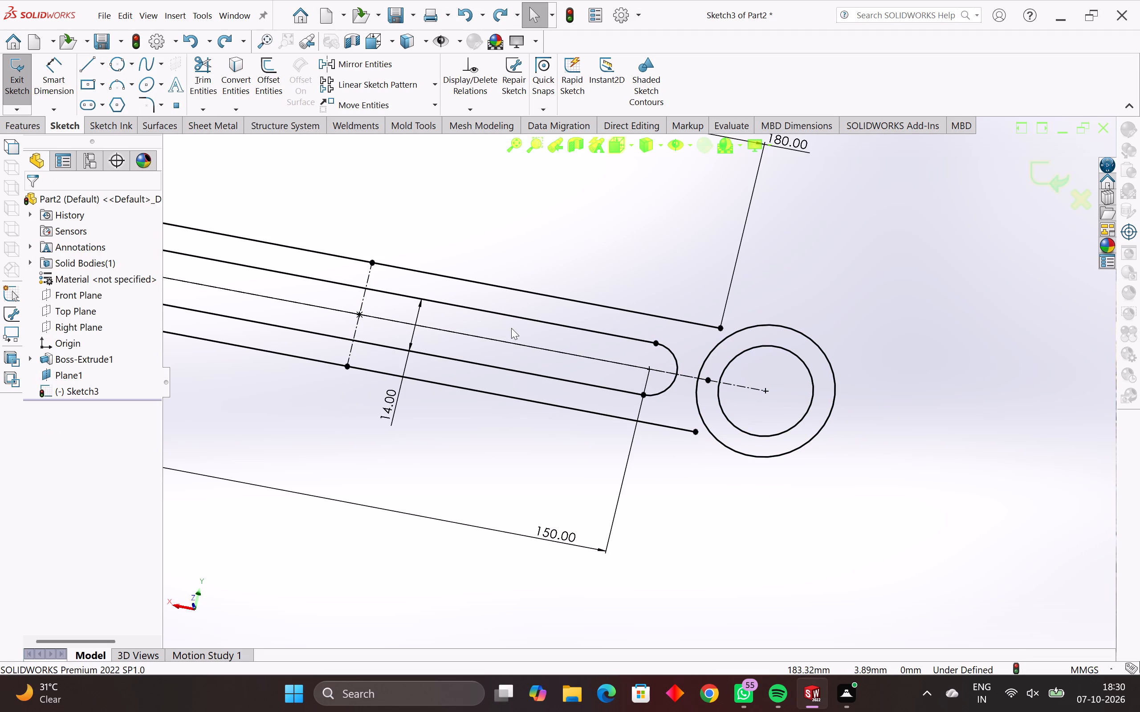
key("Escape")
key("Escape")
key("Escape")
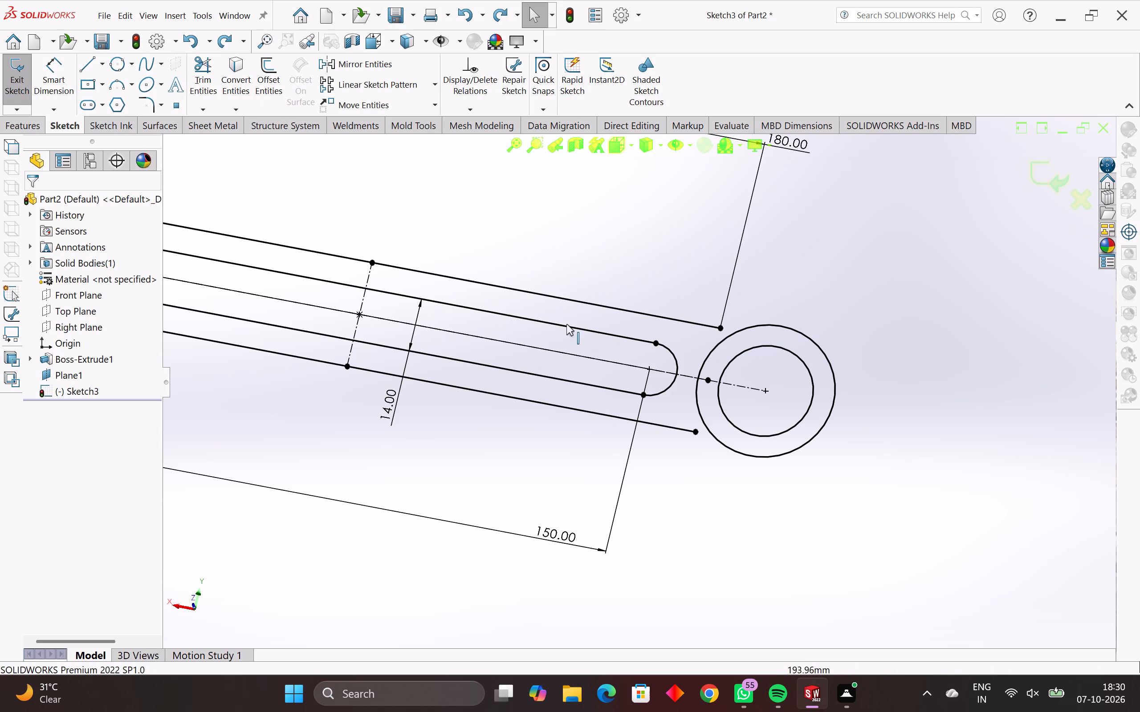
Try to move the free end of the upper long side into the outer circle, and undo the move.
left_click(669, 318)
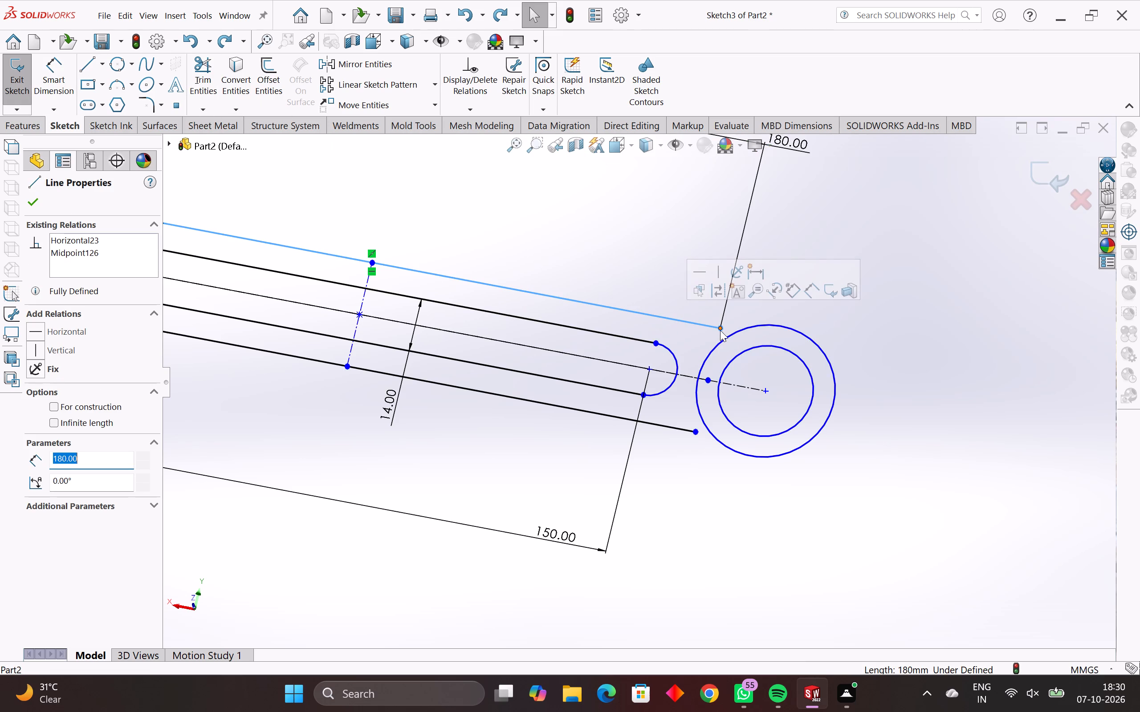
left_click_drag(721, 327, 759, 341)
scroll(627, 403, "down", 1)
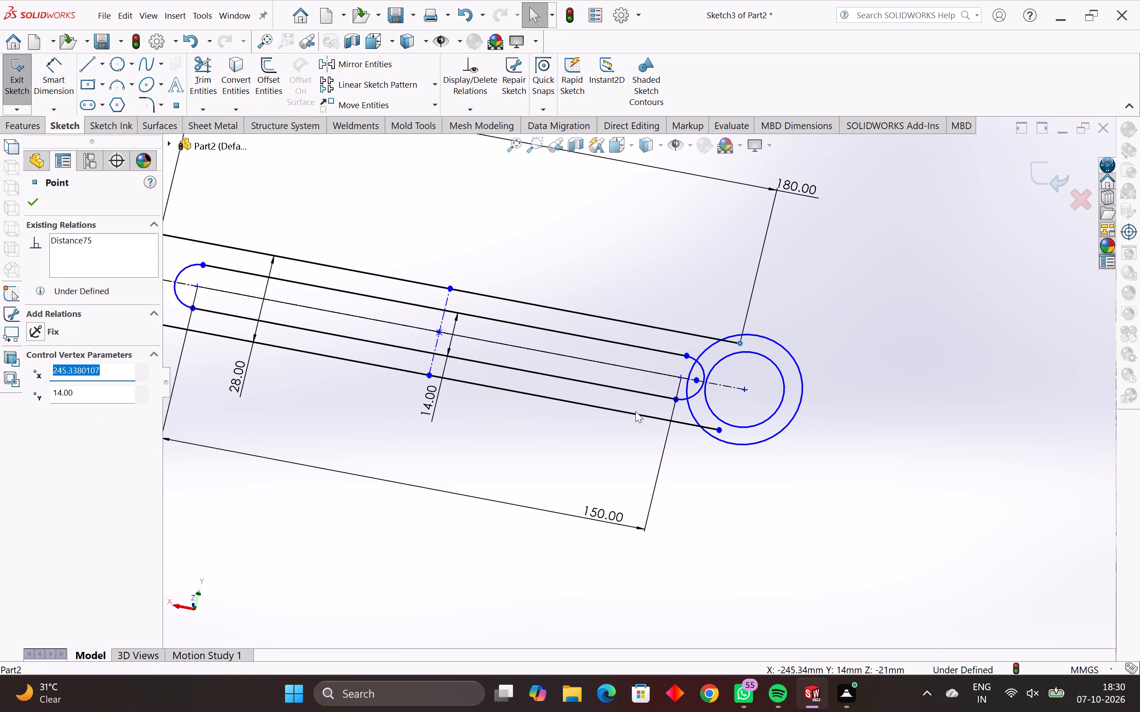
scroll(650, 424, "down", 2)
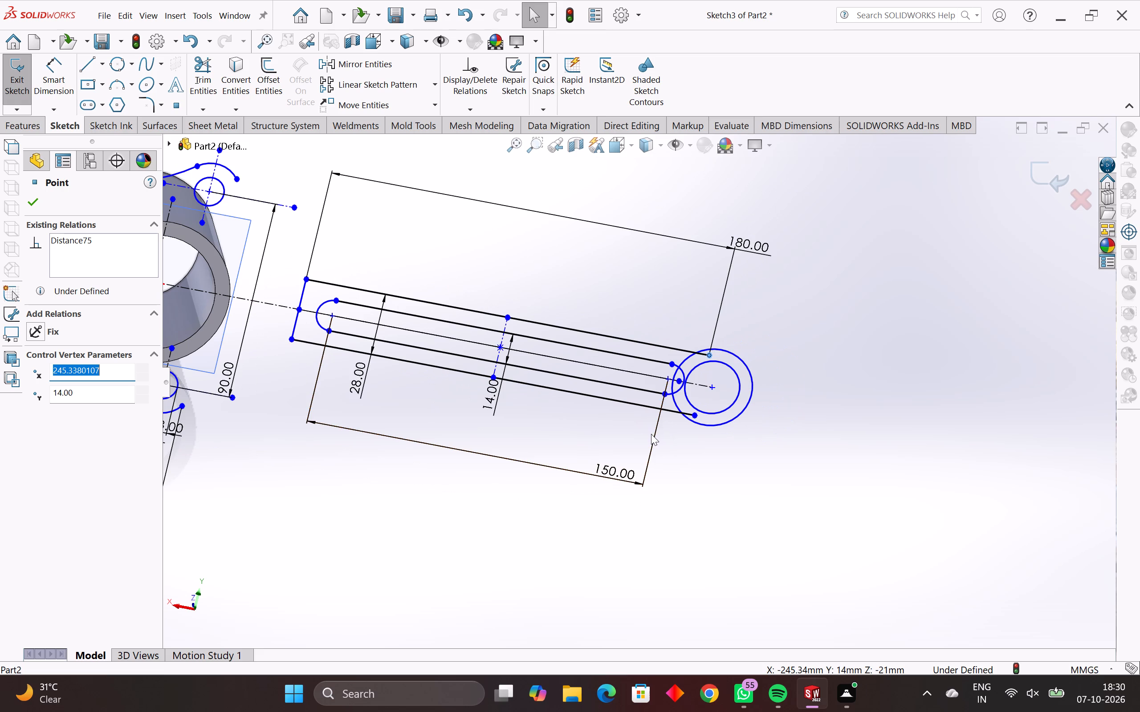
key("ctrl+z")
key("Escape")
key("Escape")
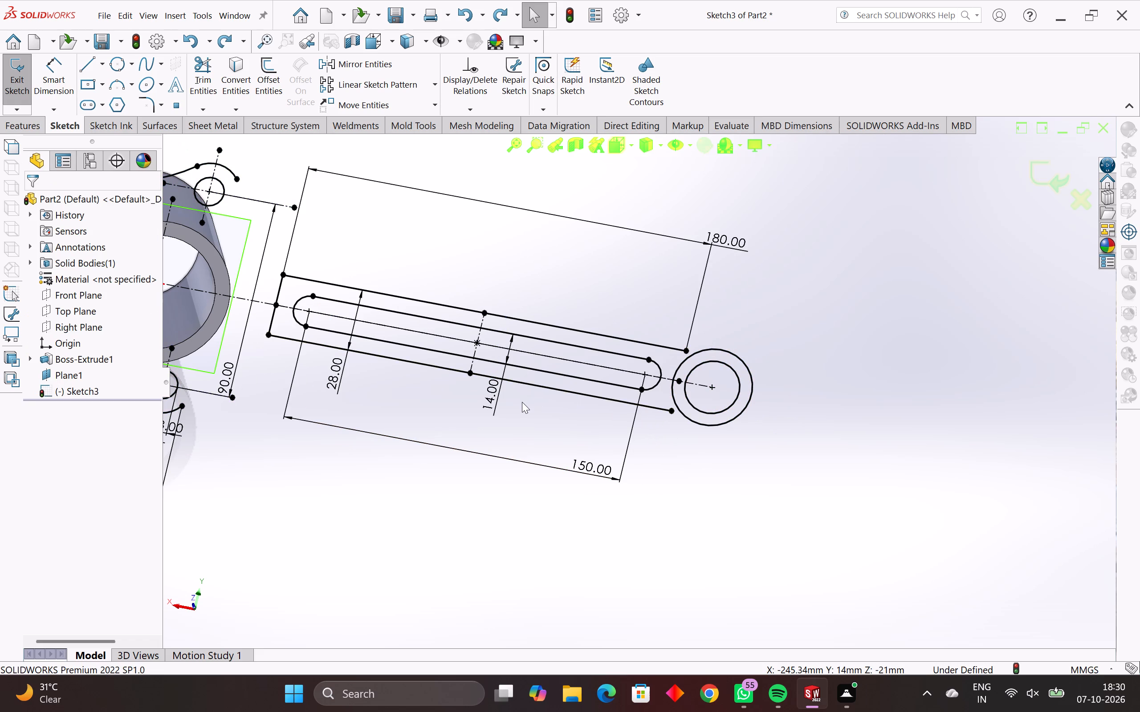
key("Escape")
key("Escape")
Delete the rectangle's lower and upper long sides and its remaining short side, keeping the slot and the construction lines.
left_click(526, 384)
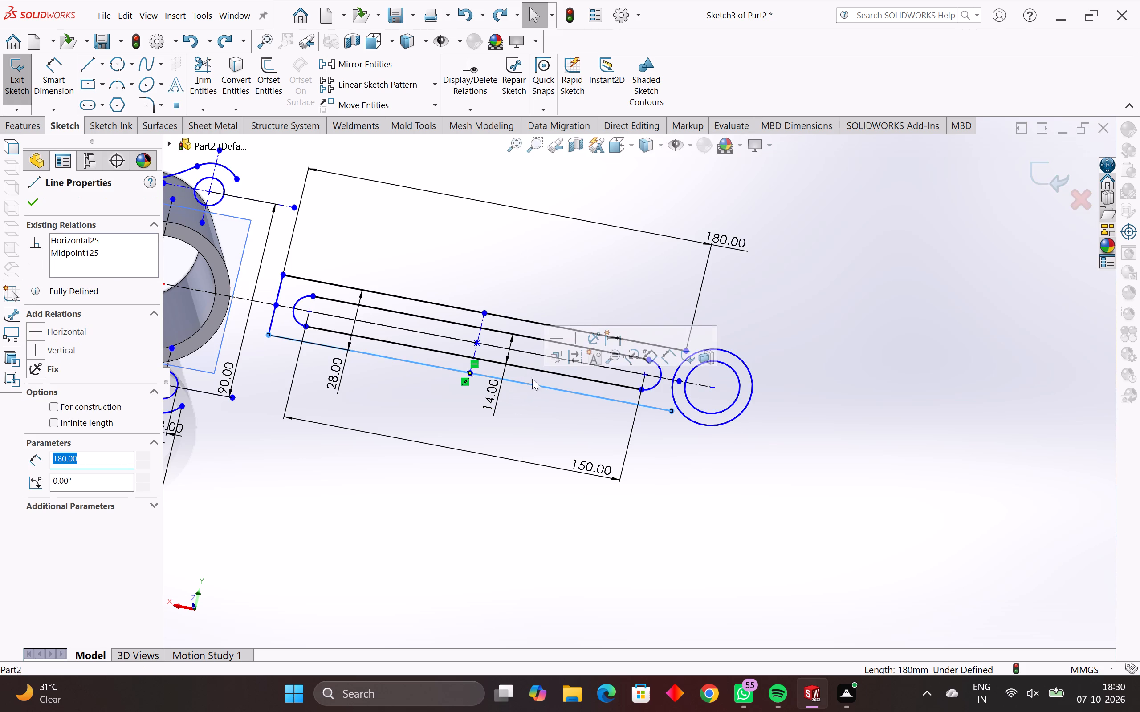
key("Delete")
left_click(555, 327)
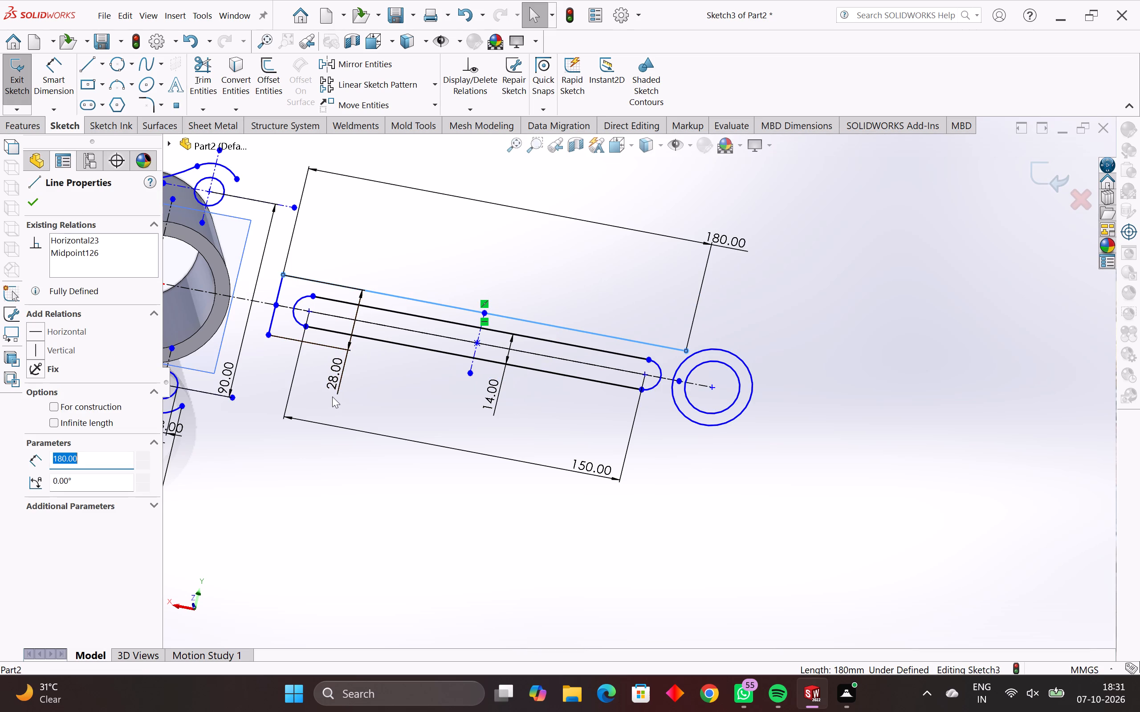
key("Delete")
left_click(470, 346)
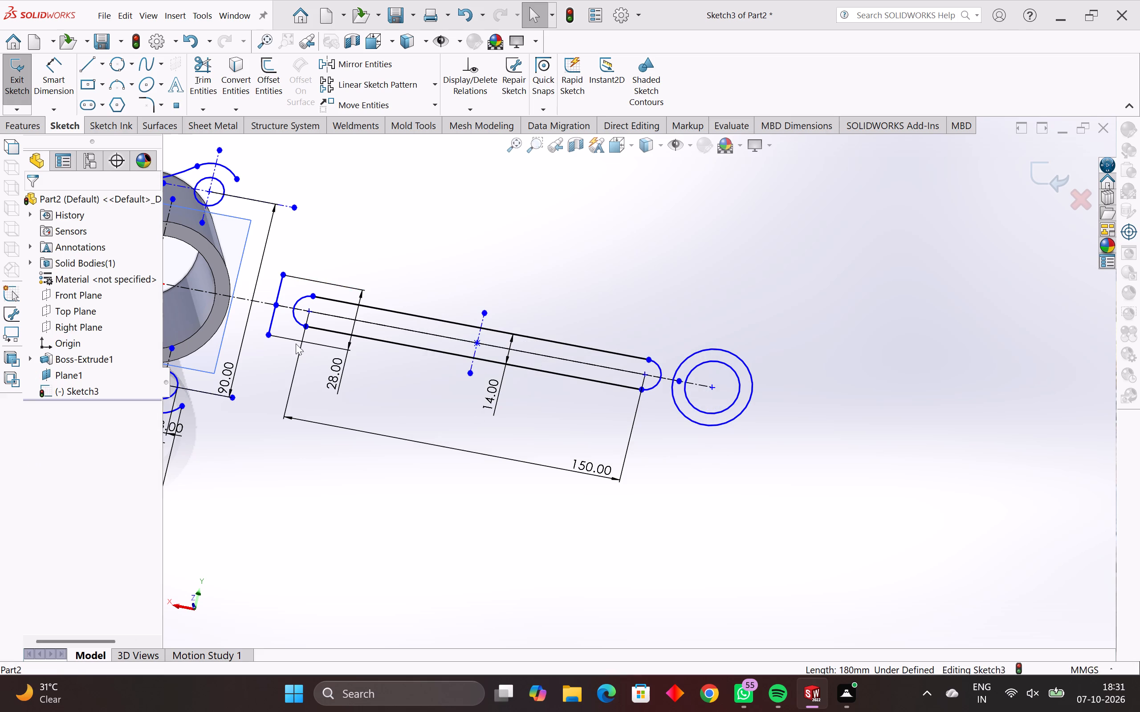
left_click_drag(279, 319, 274, 319)
left_click_drag(283, 324, 261, 337)
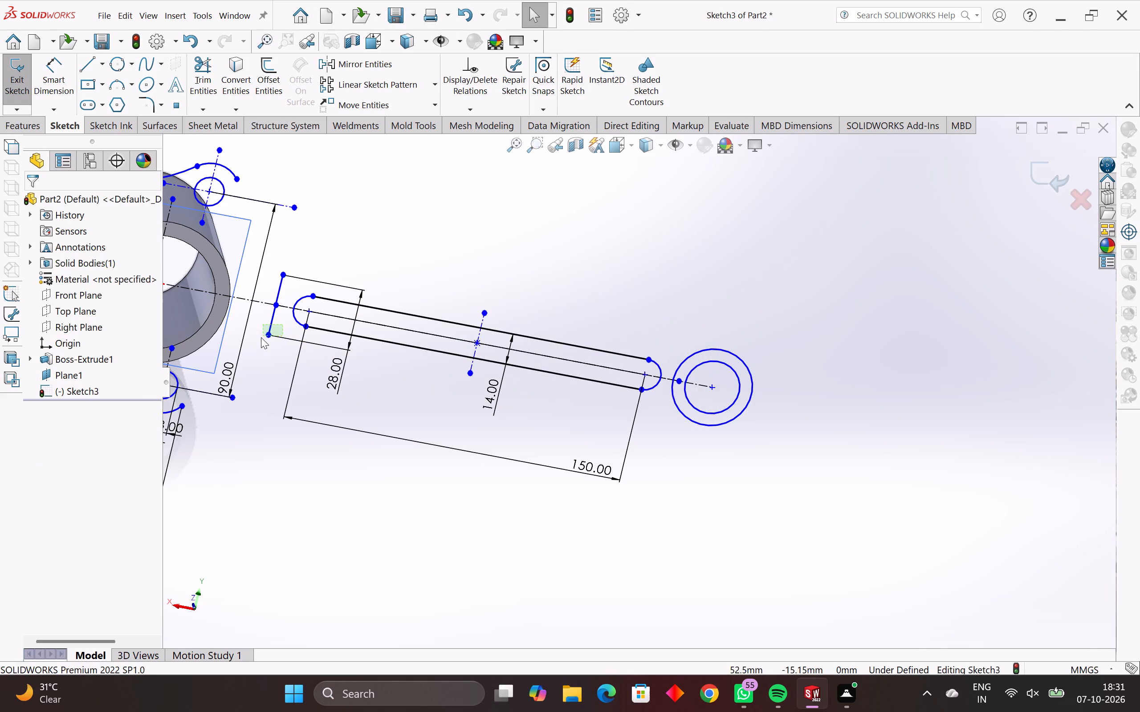
left_click_drag(261, 337, 257, 342)
key("Delete")
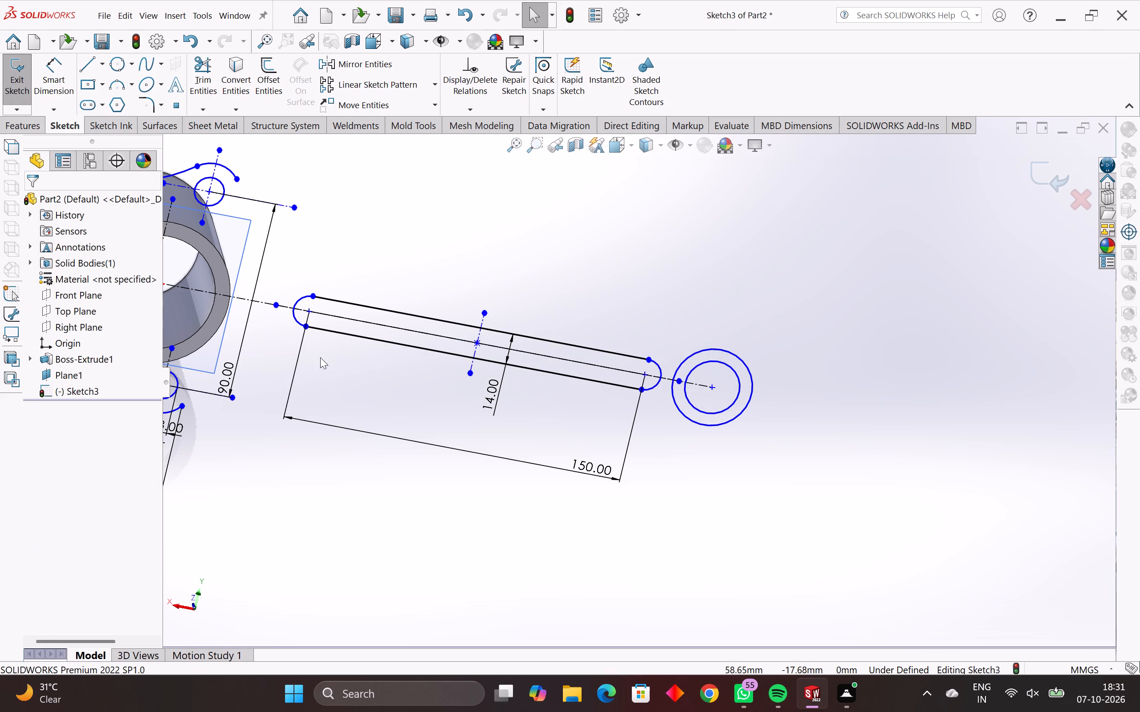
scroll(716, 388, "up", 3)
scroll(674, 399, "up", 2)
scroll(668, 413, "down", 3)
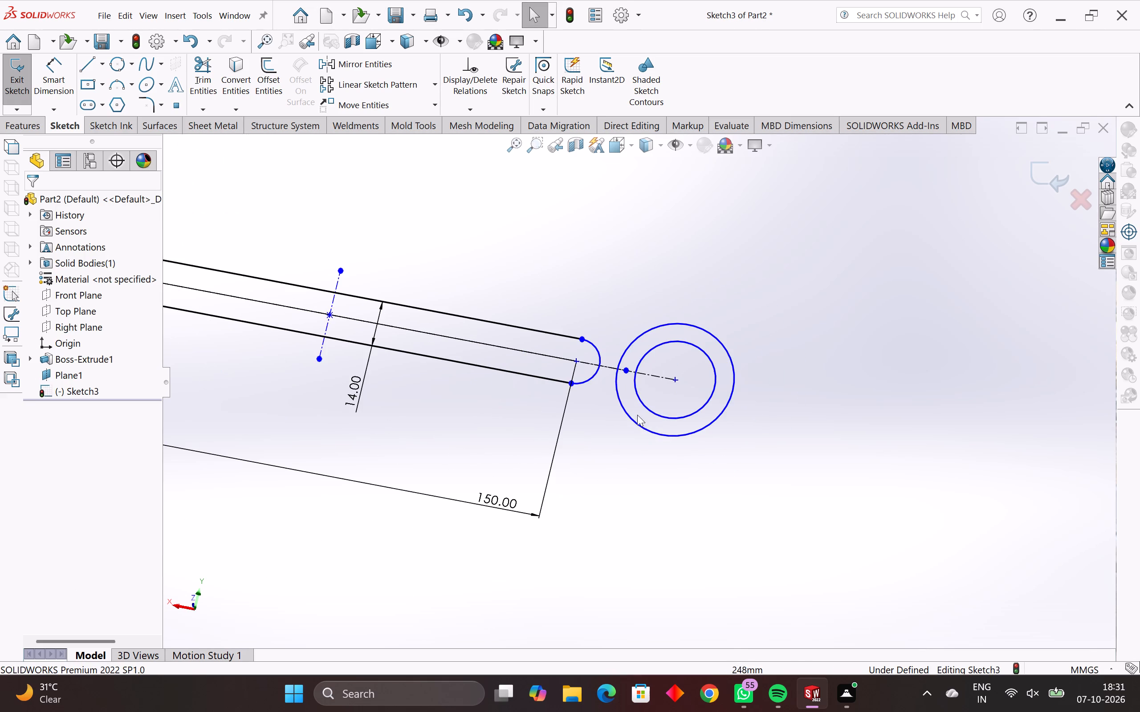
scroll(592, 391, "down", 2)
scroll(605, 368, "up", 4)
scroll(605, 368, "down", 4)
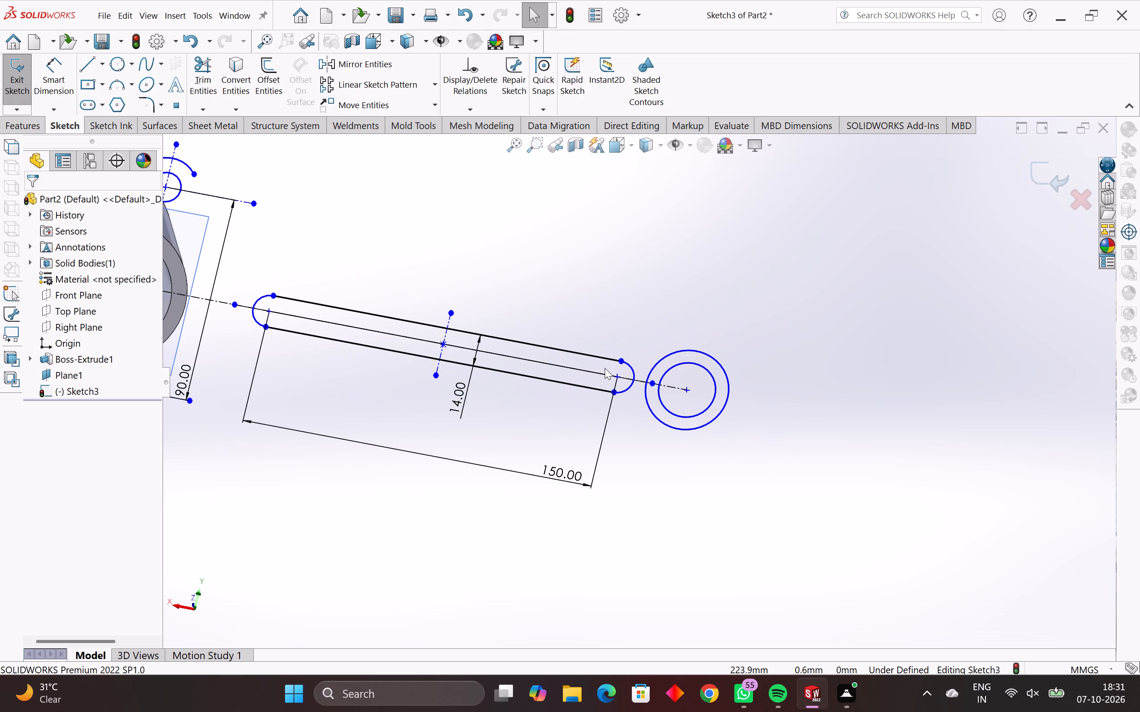
Delete the short construction line that crosses the slot at its midpoint.
scroll(605, 368, "down", 1)
middle_click_drag(605, 368, 597, 413)
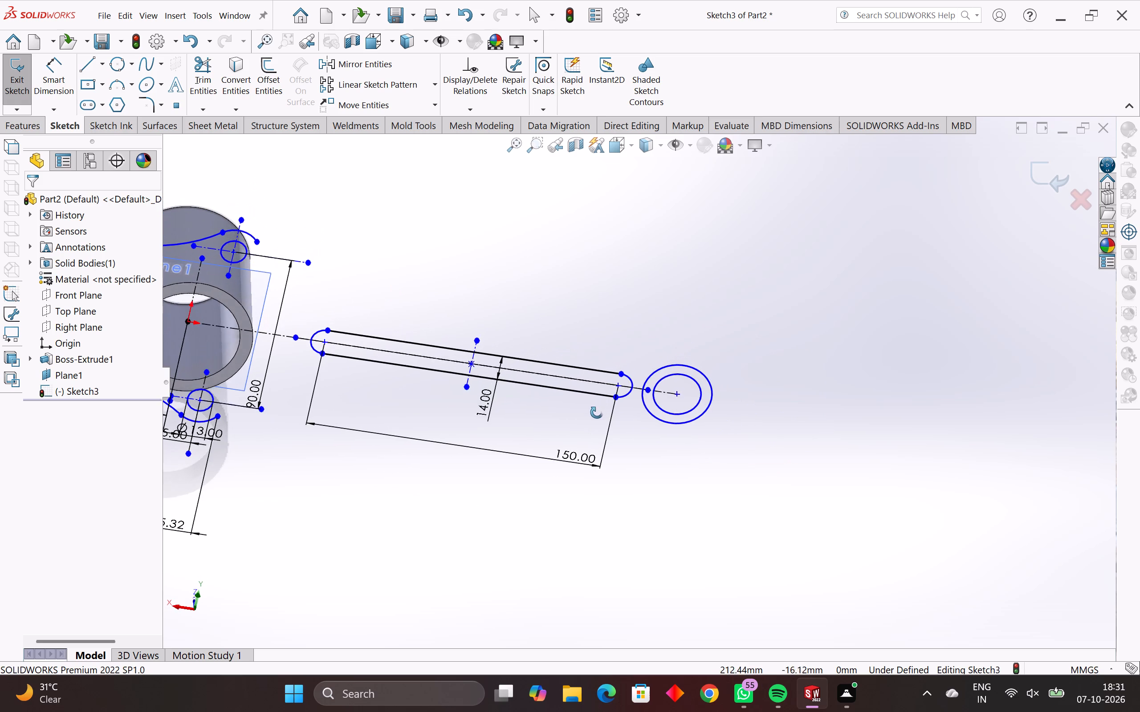
middle_click_drag(597, 413, 584, 368)
scroll(584, 368, "up", 2)
scroll(441, 371, "up", 1)
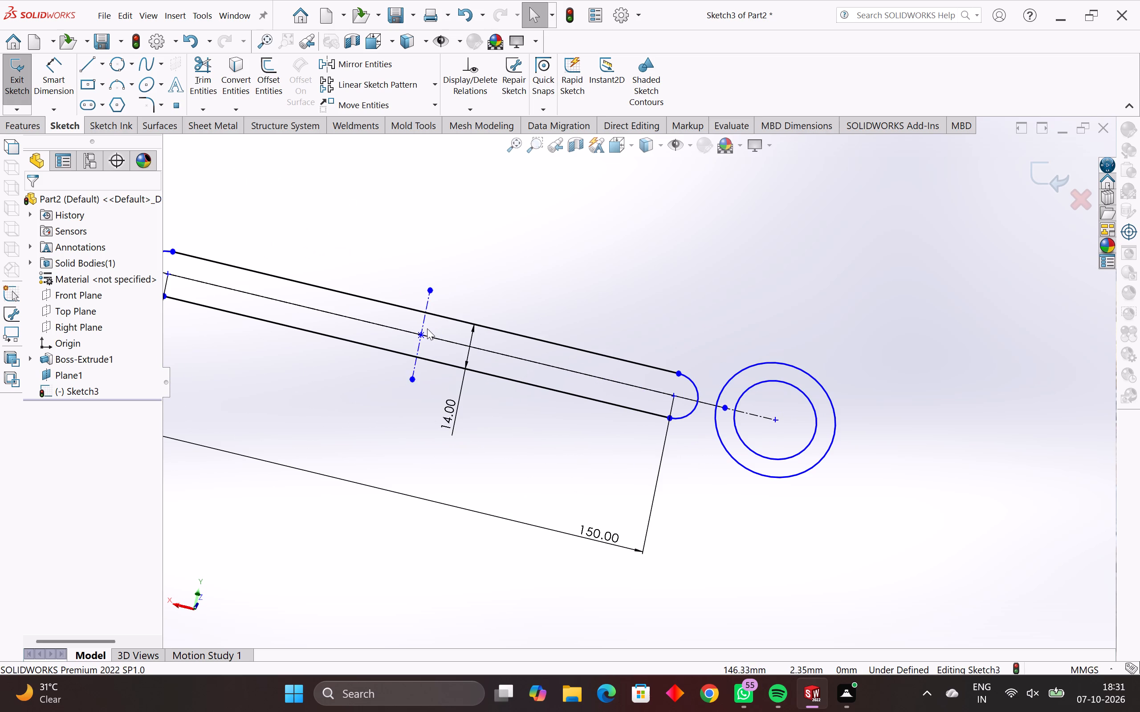
left_click(423, 324)
key("Delete")
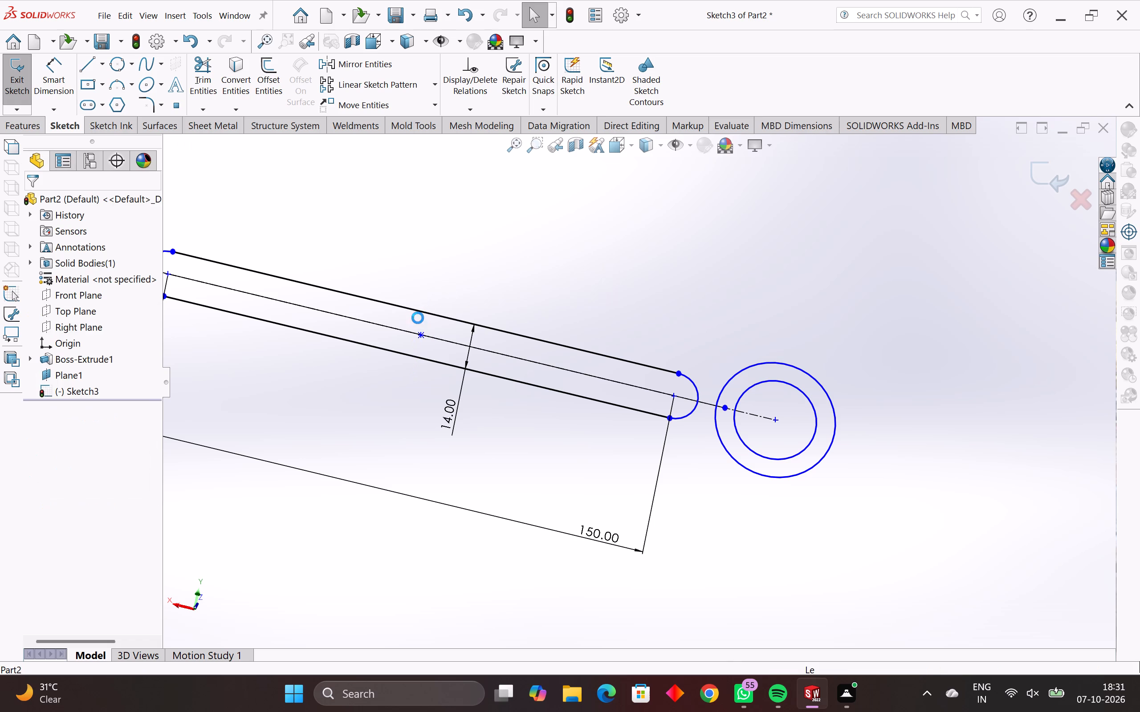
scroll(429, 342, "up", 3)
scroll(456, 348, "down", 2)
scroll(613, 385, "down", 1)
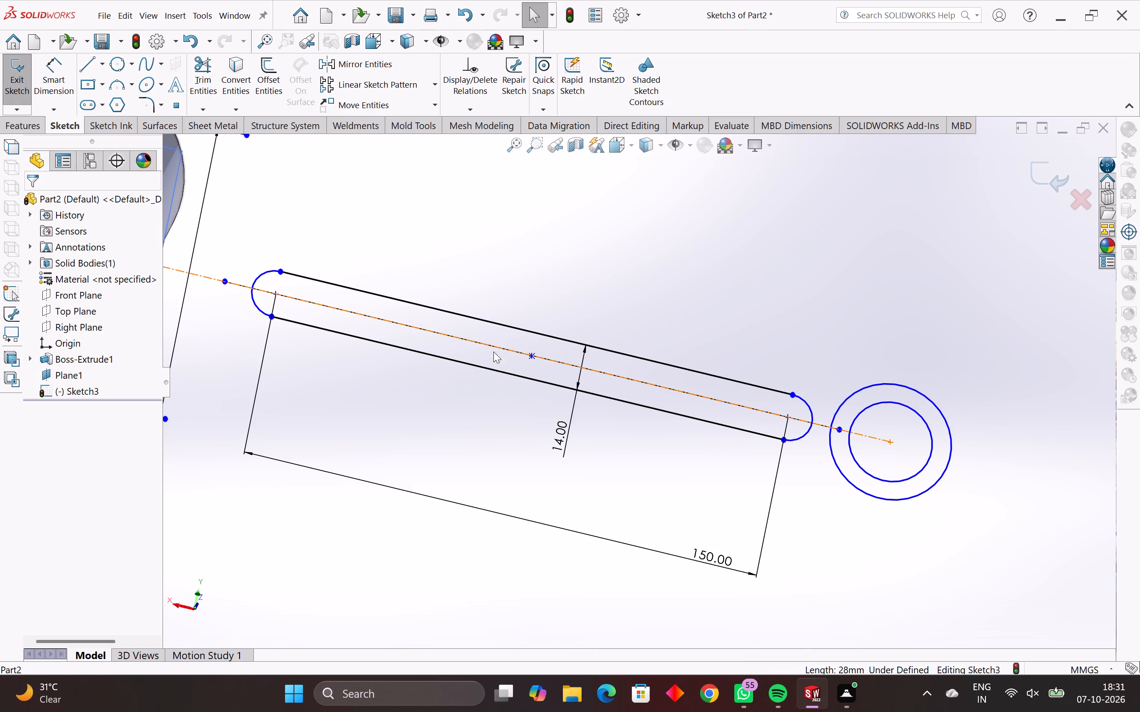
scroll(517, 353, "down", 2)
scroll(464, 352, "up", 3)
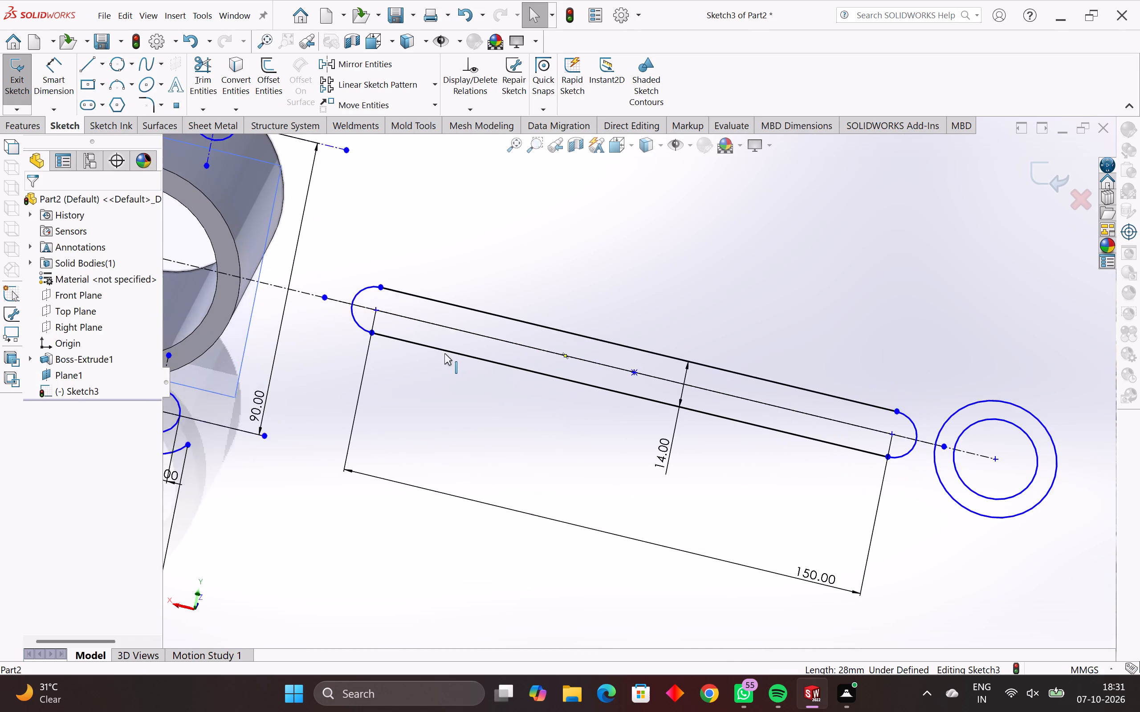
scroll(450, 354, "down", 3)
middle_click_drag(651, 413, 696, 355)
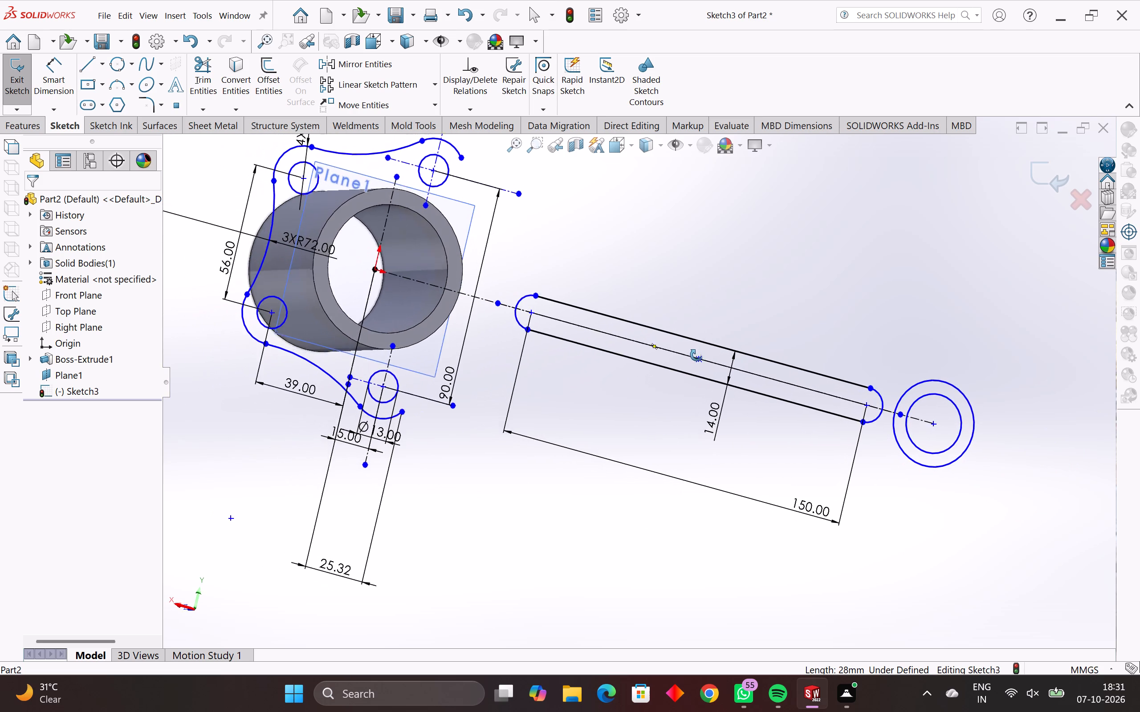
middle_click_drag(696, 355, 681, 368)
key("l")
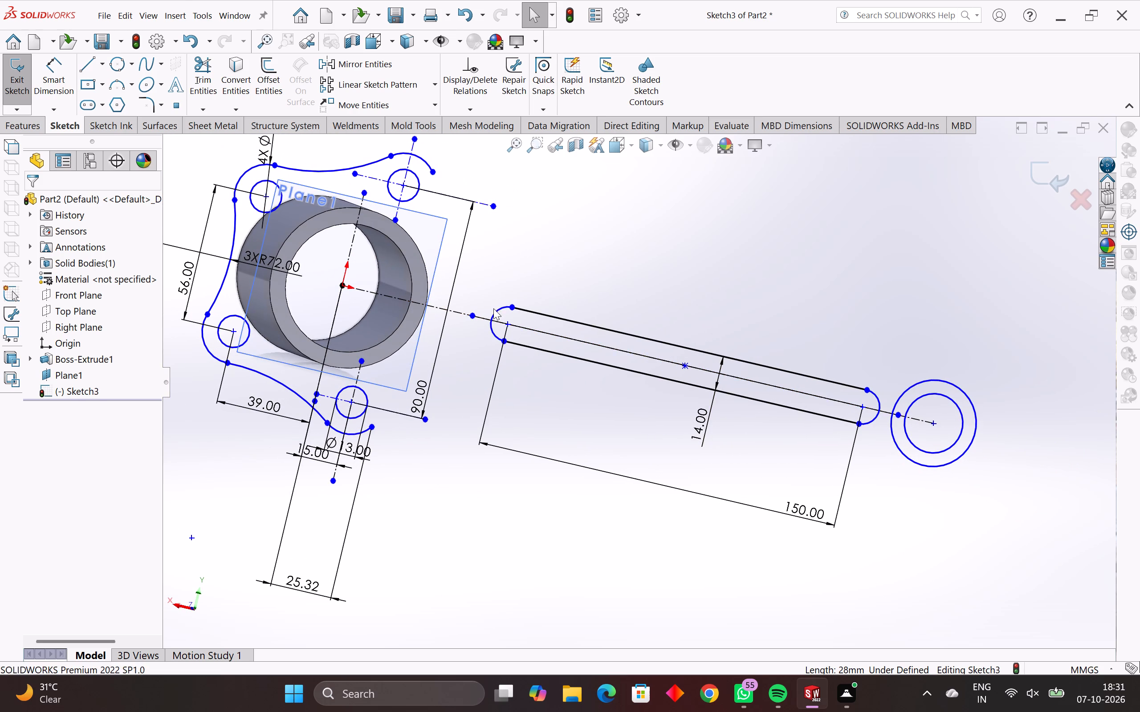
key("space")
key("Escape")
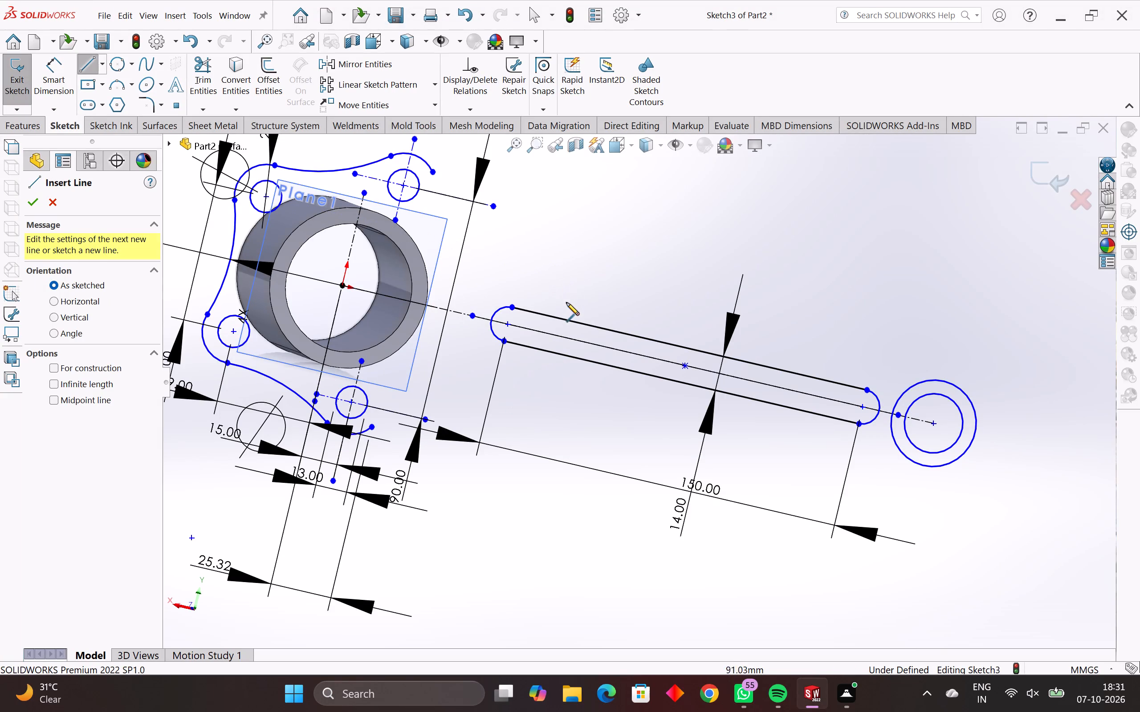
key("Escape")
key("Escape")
Draw a line about 197 mm long above the slot, parallel to it, from near its inner end to the outer concentric circle.
key("l")
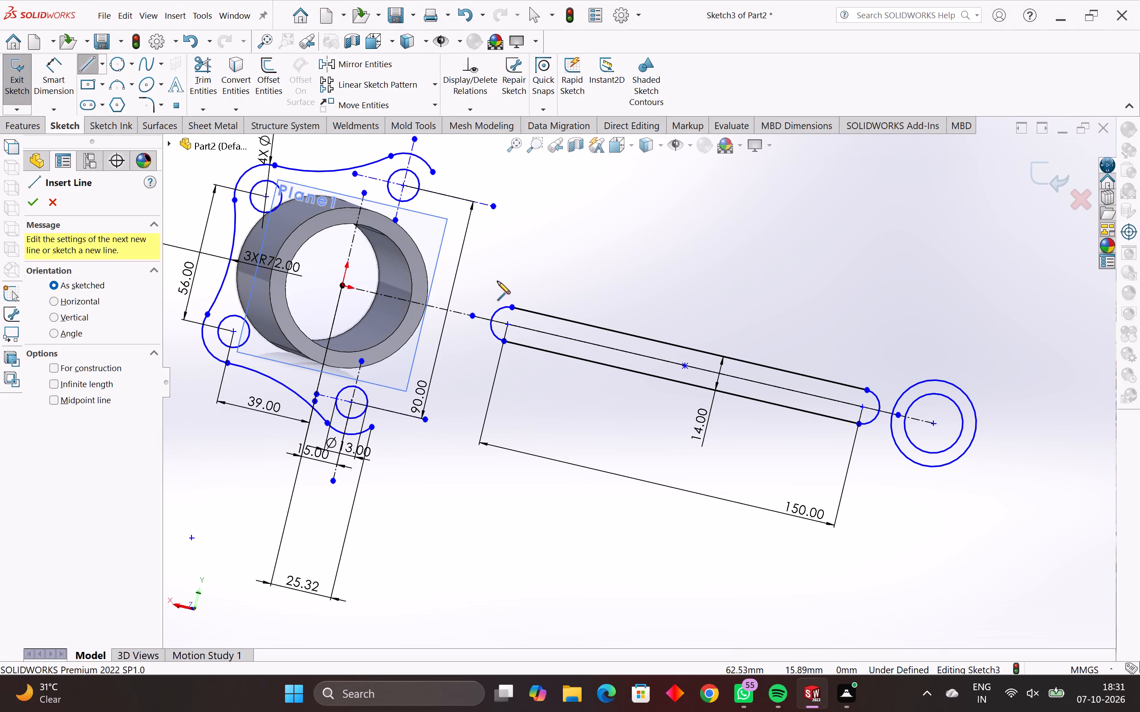
left_click(475, 275)
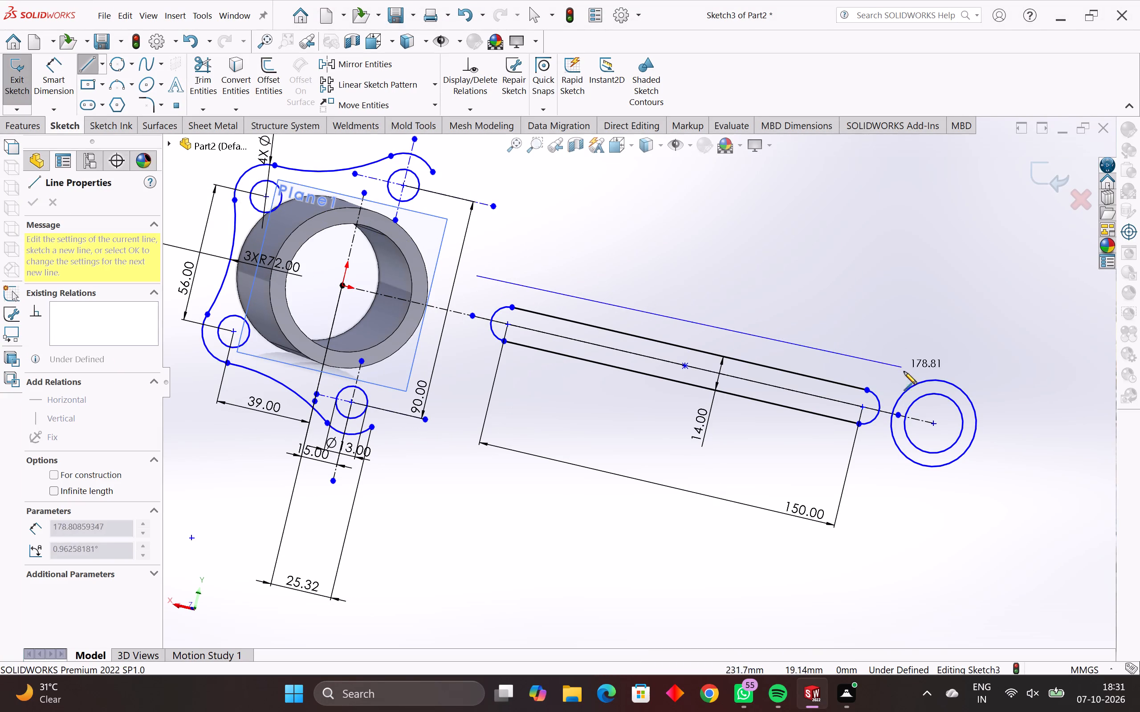
left_click(943, 386)
key("Escape")
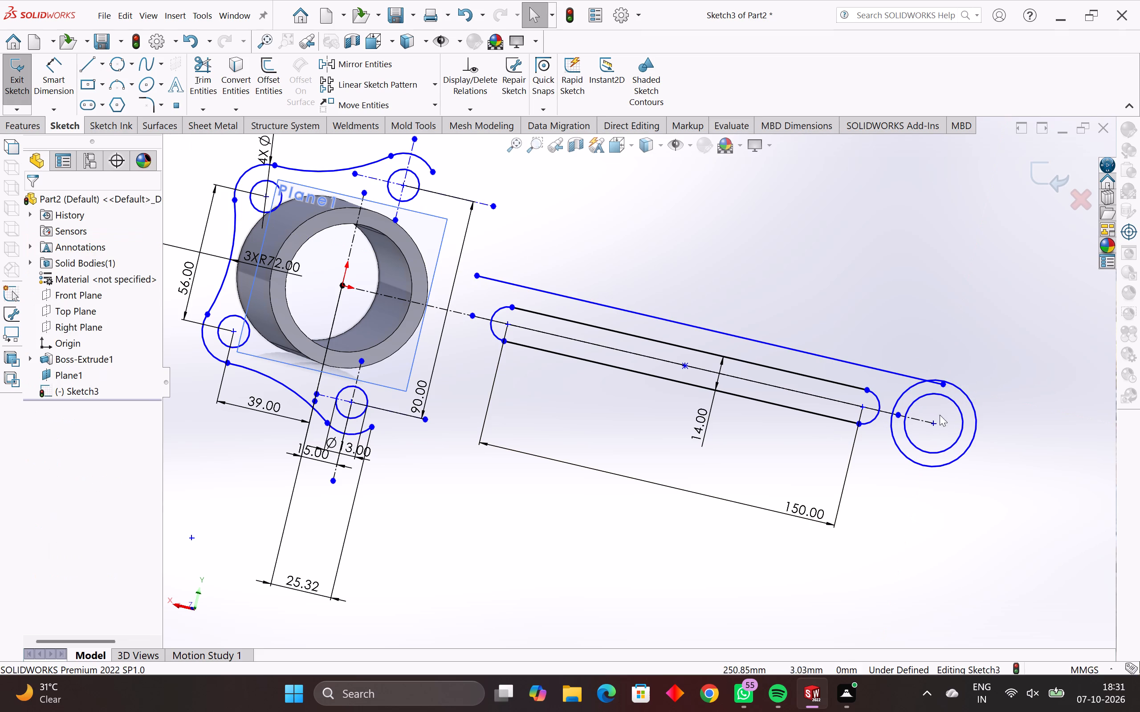
Draw a perpendicular line about 23 mm long from the new line's outer end down across the concentric circles.
key("l")
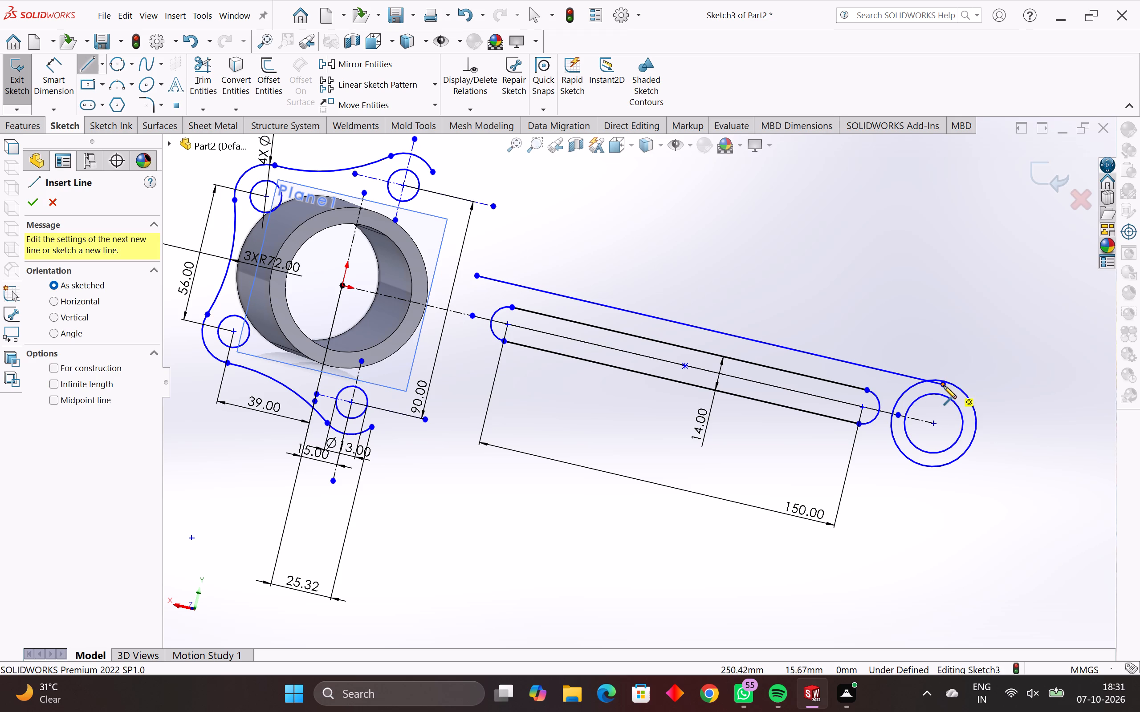
left_click(943, 384)
left_click(929, 440)
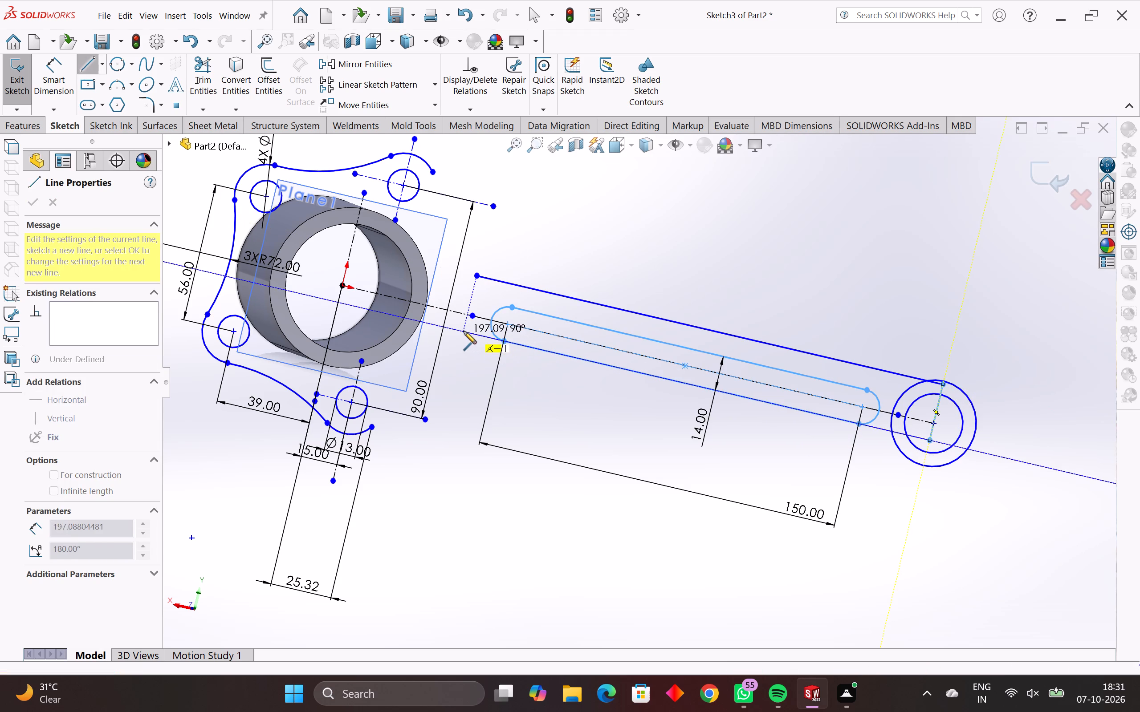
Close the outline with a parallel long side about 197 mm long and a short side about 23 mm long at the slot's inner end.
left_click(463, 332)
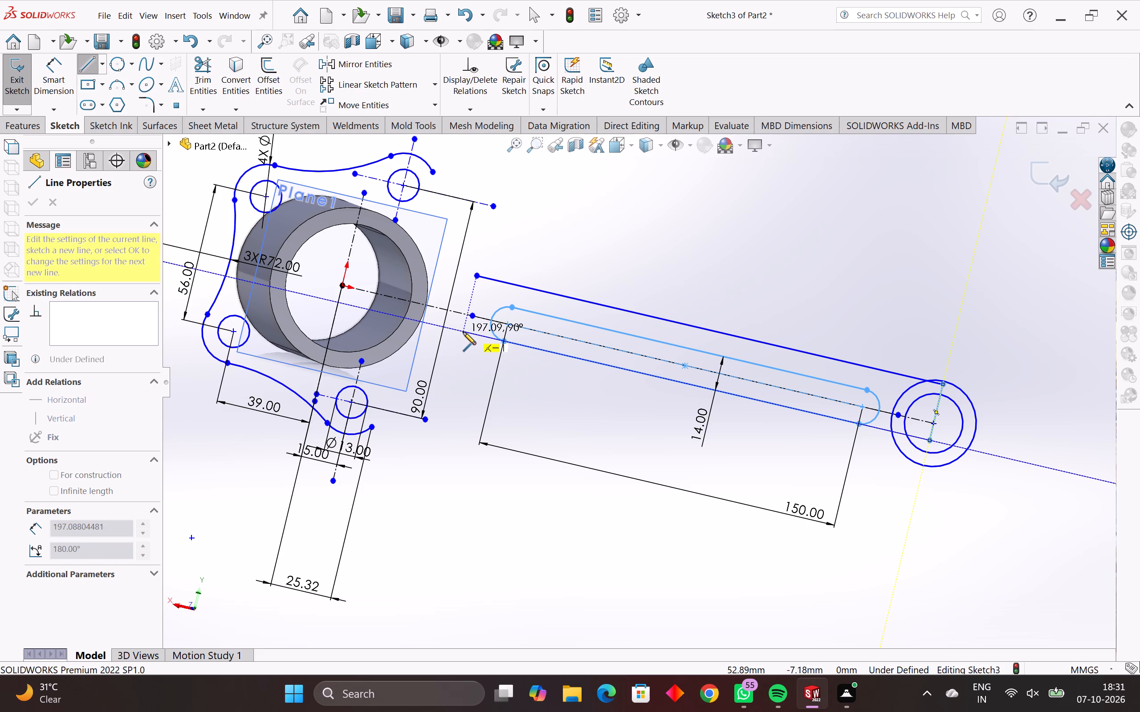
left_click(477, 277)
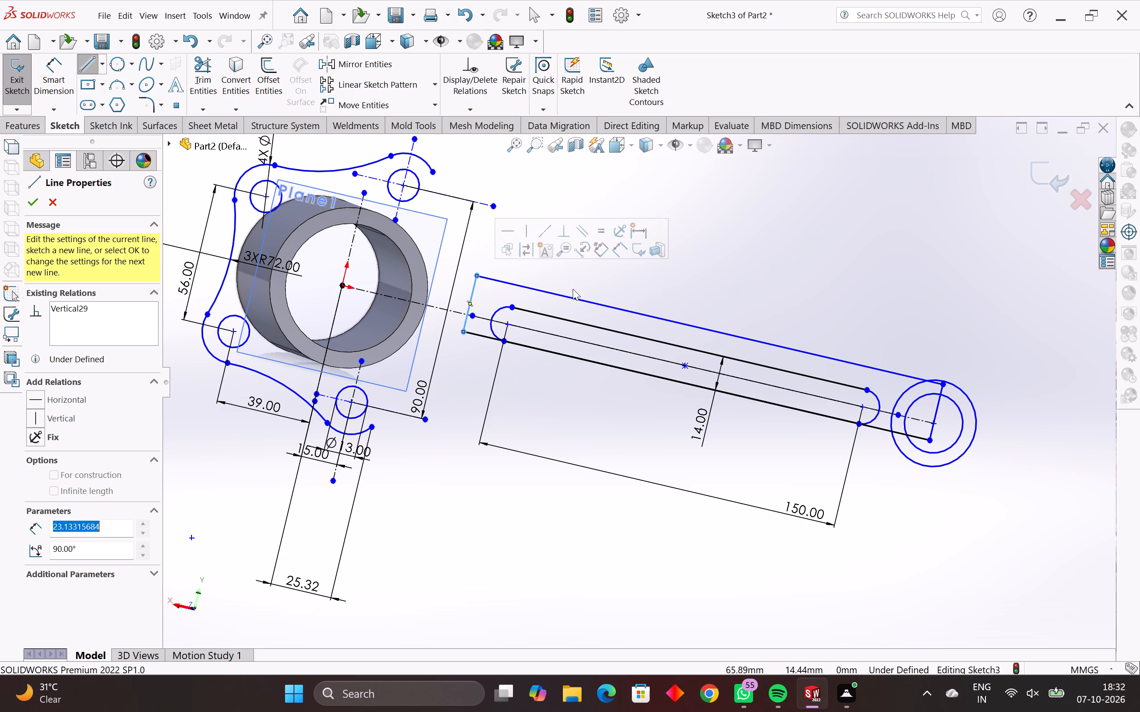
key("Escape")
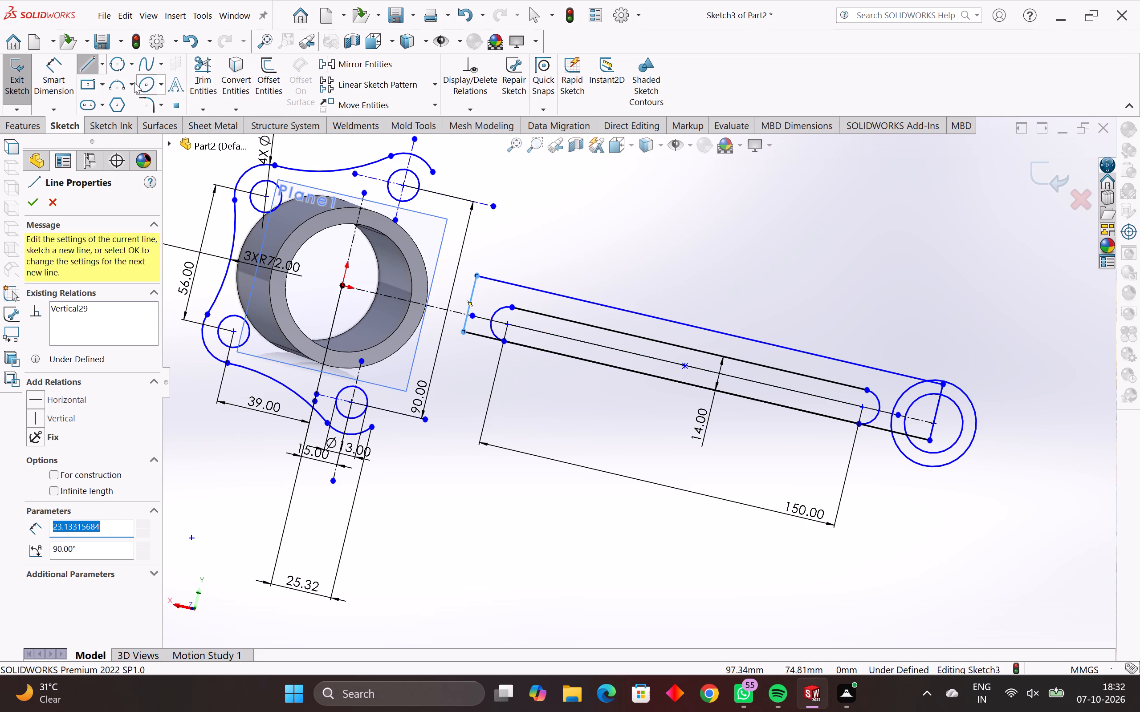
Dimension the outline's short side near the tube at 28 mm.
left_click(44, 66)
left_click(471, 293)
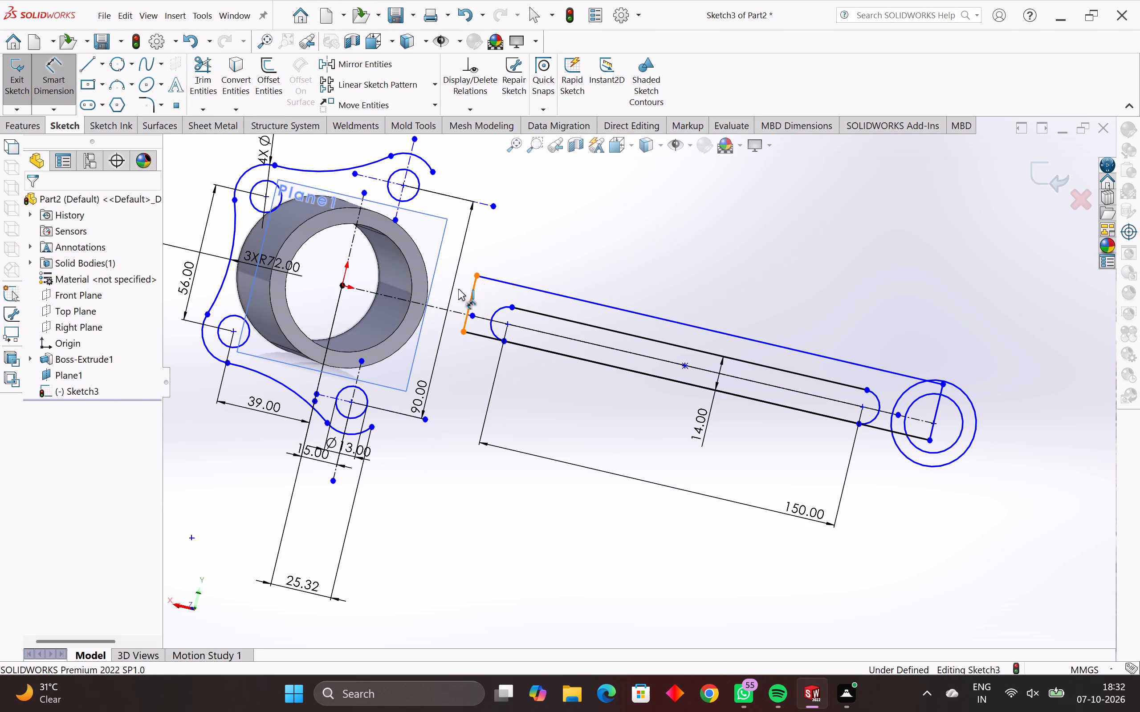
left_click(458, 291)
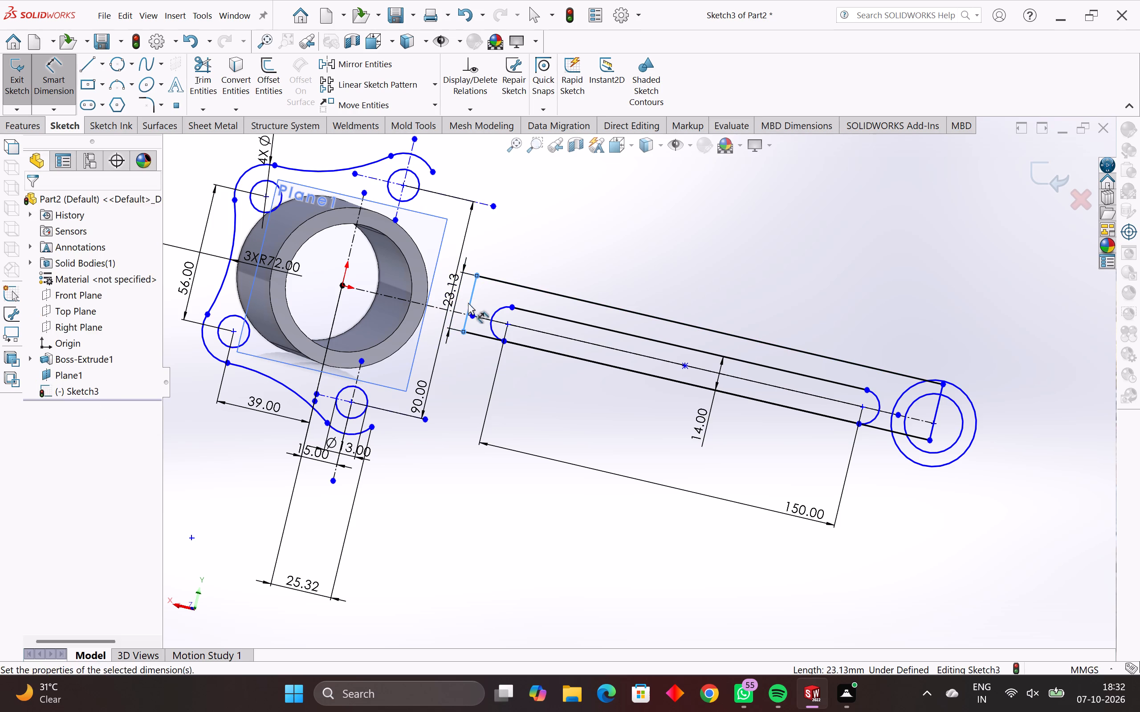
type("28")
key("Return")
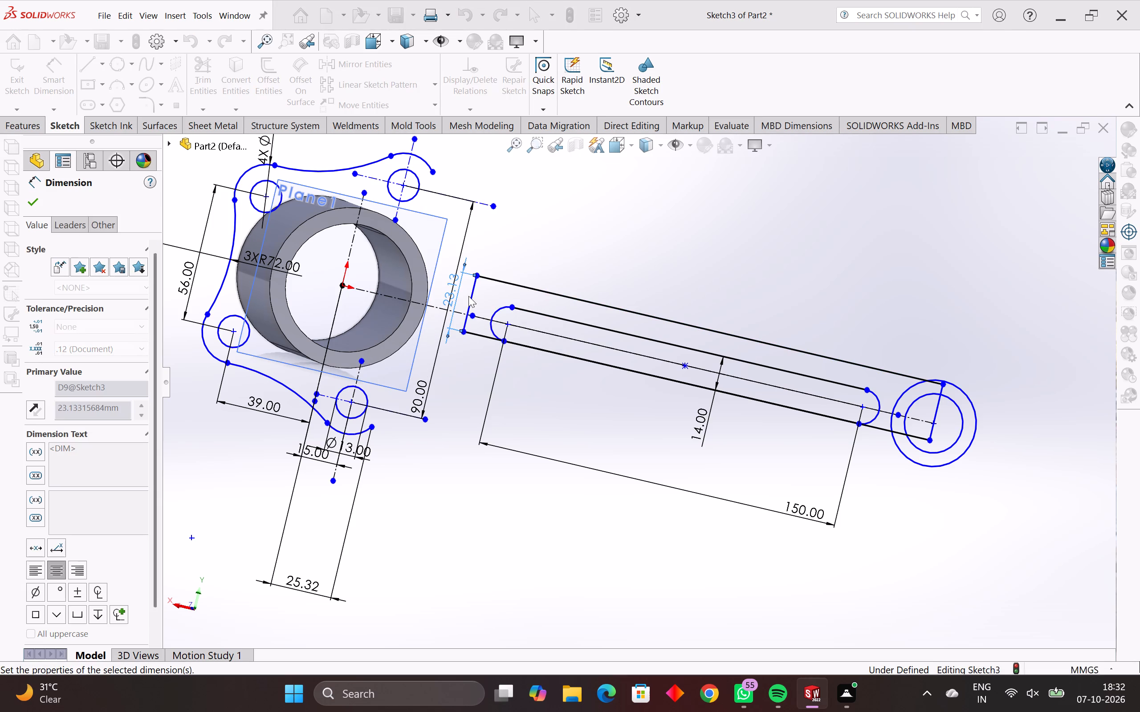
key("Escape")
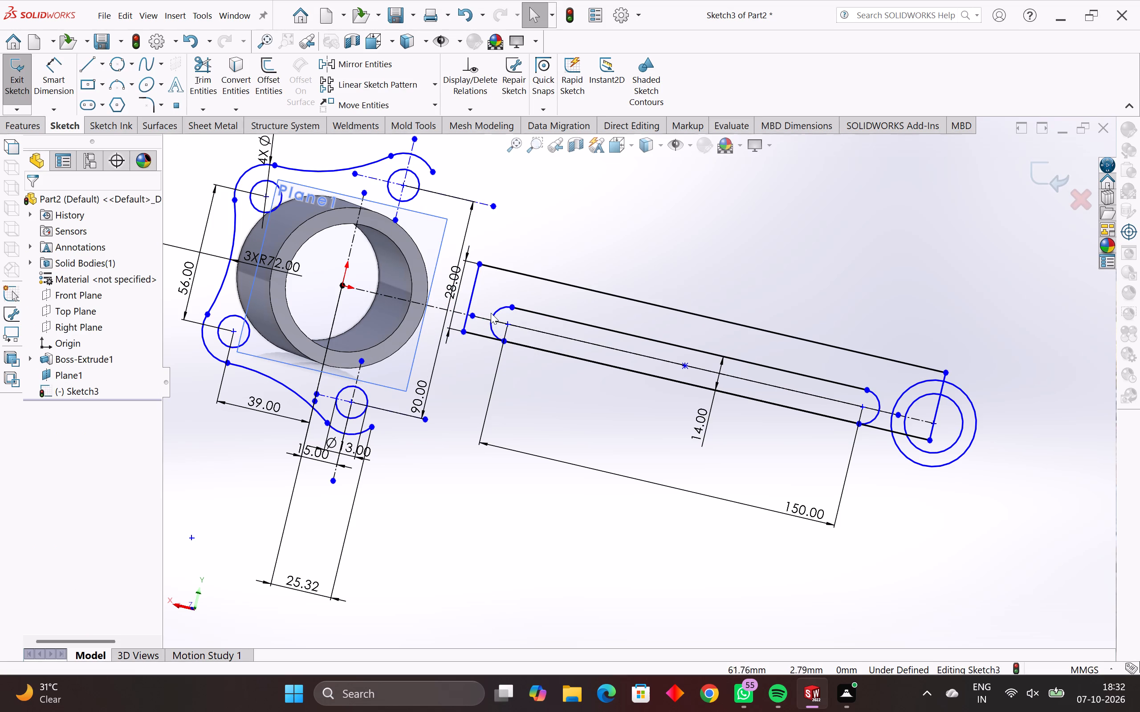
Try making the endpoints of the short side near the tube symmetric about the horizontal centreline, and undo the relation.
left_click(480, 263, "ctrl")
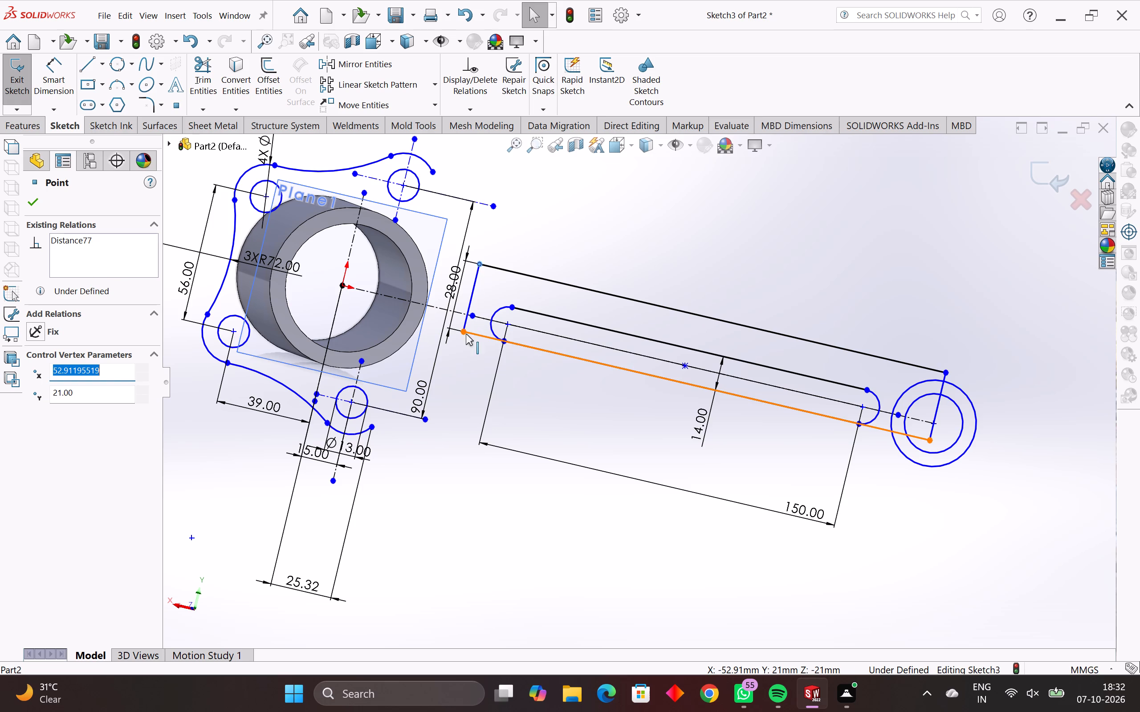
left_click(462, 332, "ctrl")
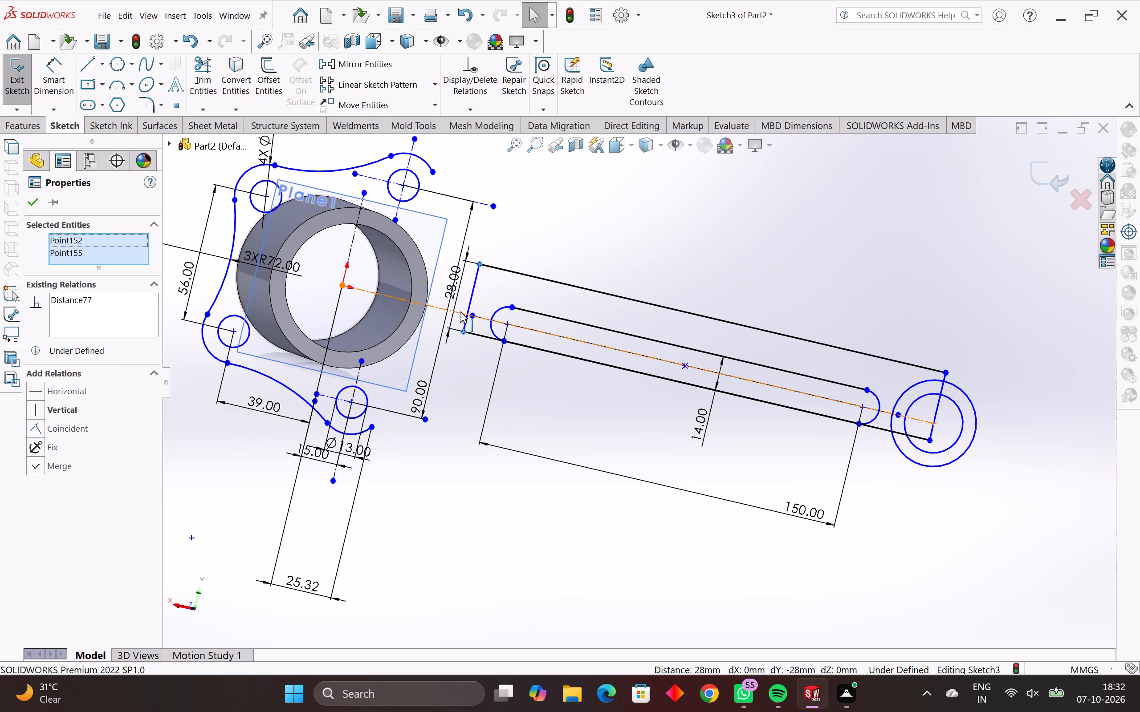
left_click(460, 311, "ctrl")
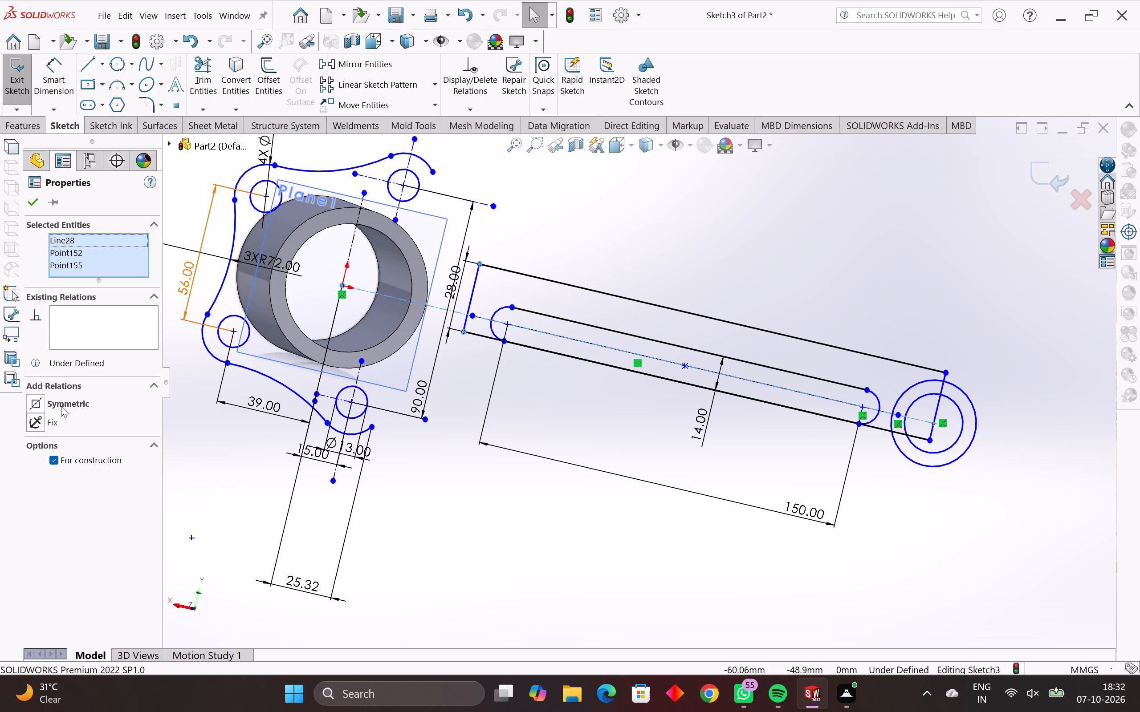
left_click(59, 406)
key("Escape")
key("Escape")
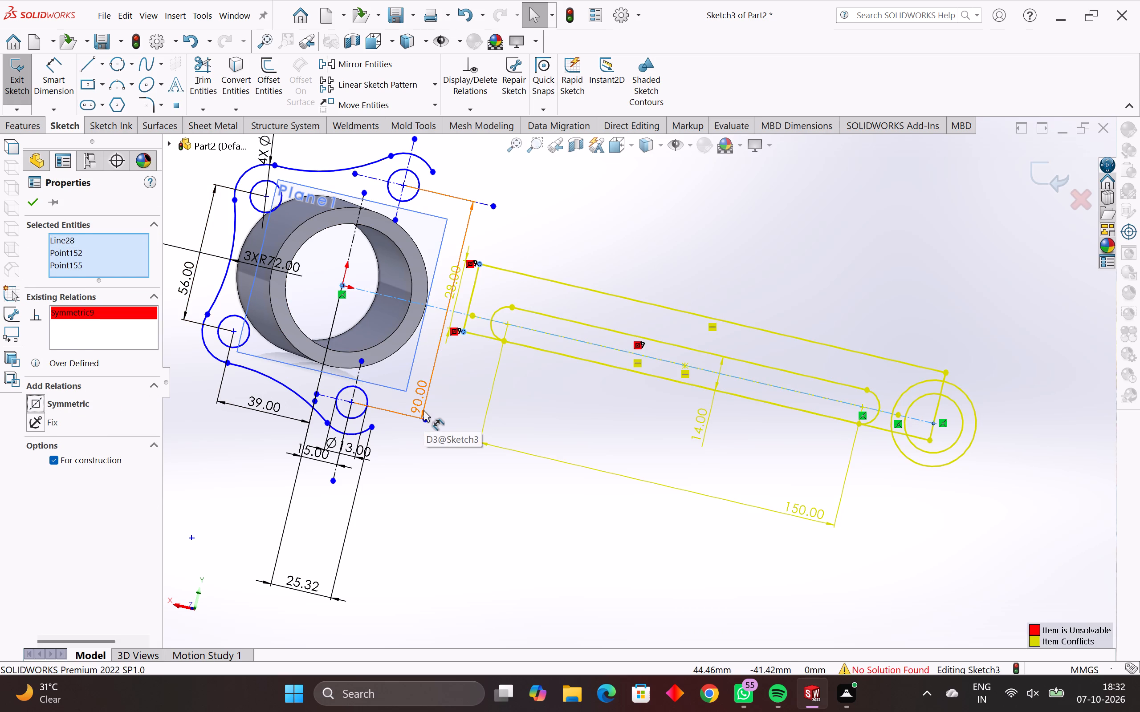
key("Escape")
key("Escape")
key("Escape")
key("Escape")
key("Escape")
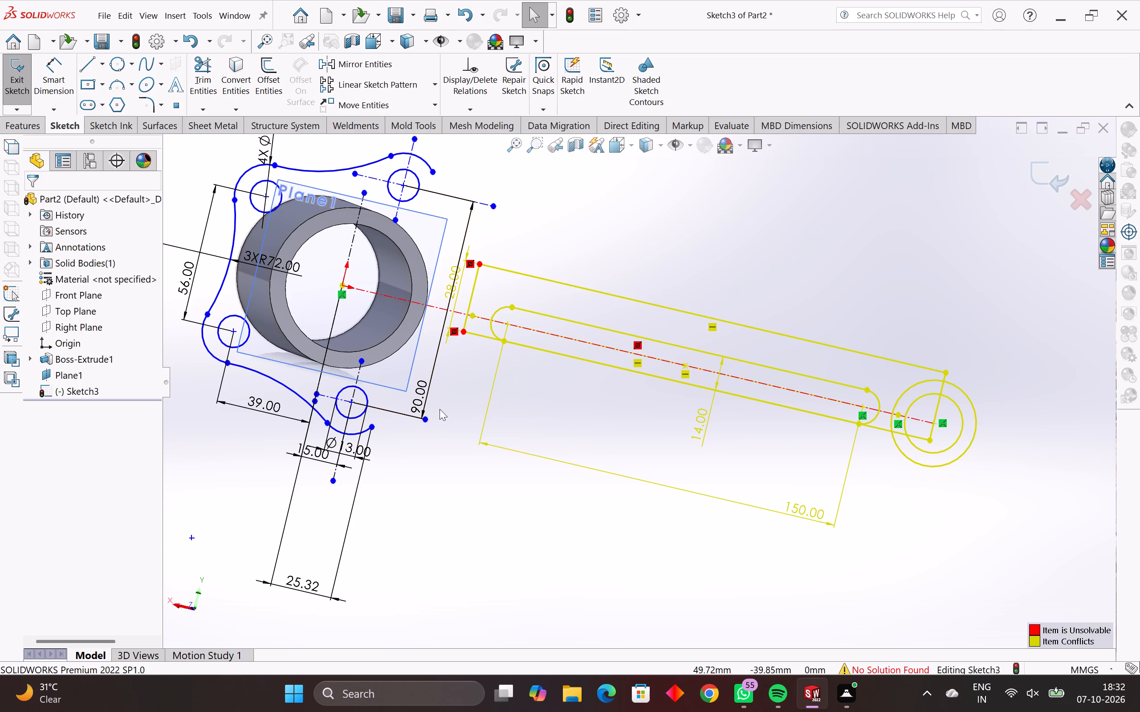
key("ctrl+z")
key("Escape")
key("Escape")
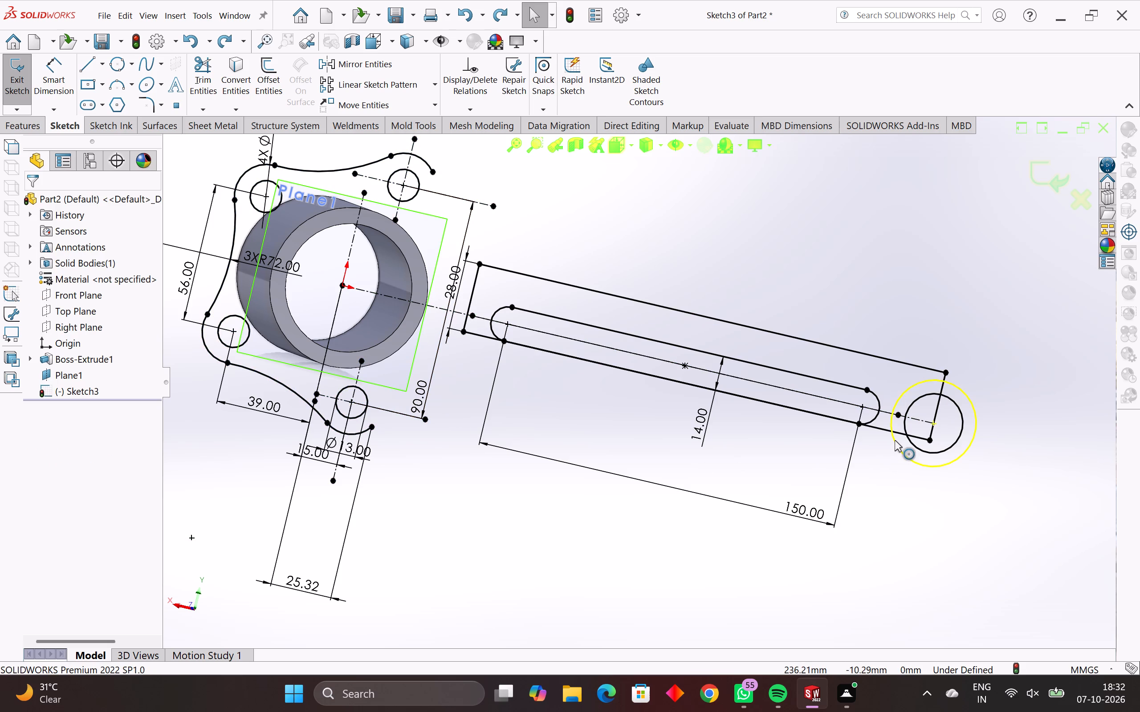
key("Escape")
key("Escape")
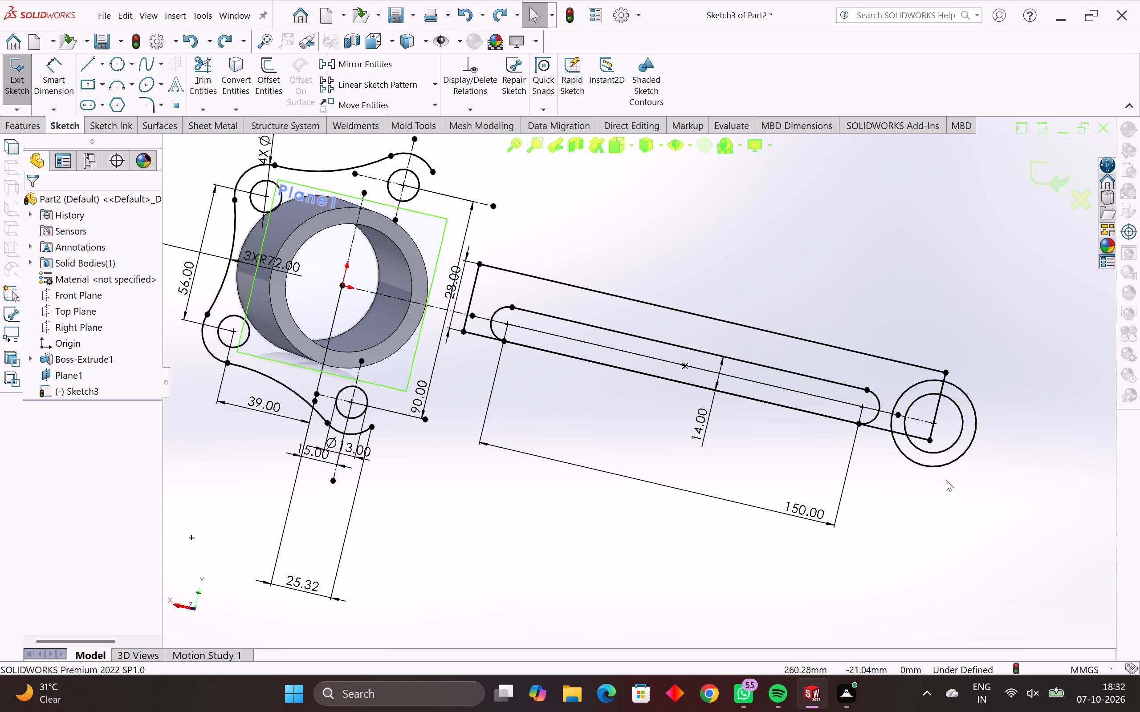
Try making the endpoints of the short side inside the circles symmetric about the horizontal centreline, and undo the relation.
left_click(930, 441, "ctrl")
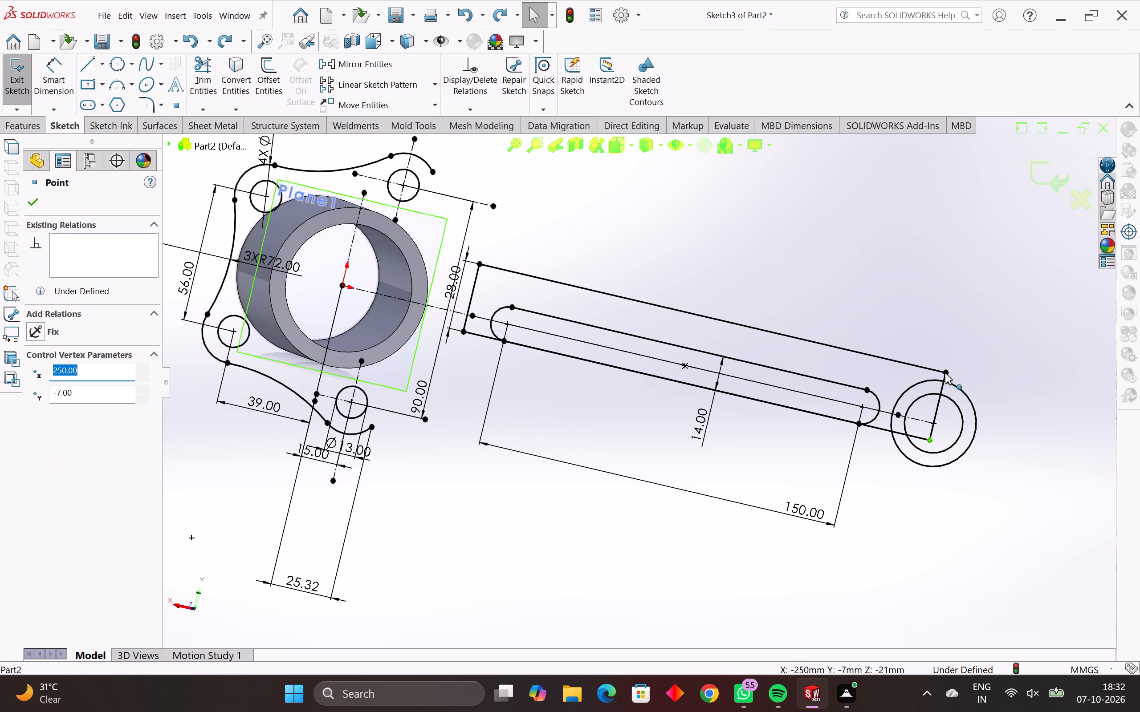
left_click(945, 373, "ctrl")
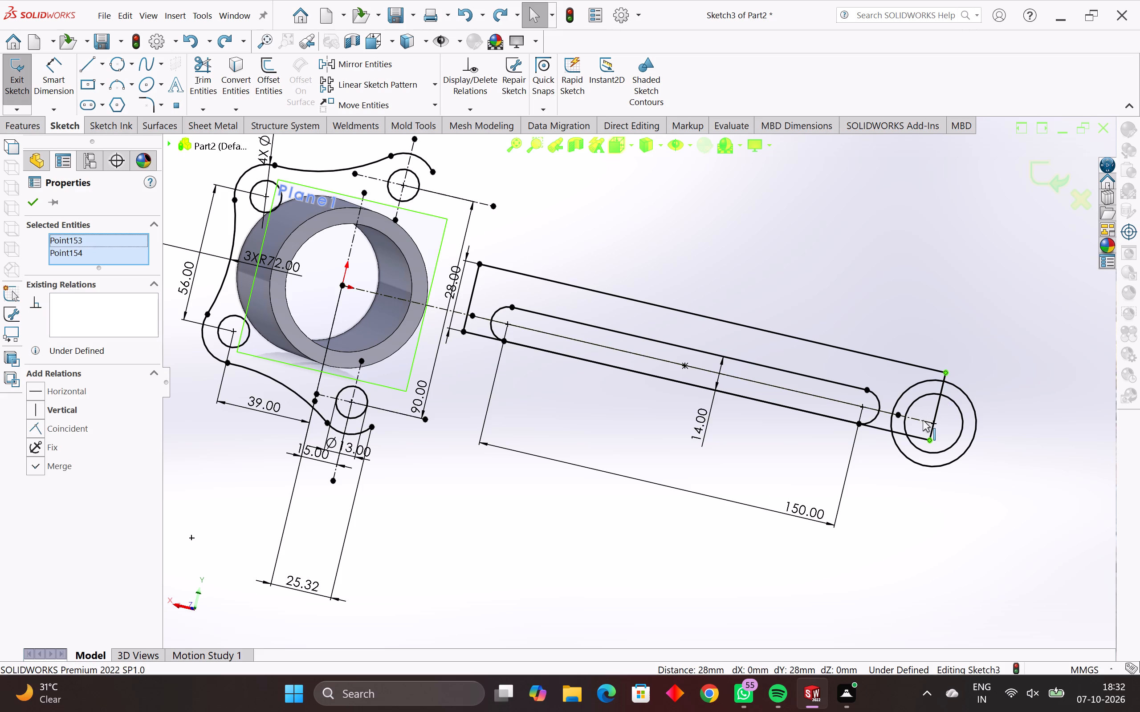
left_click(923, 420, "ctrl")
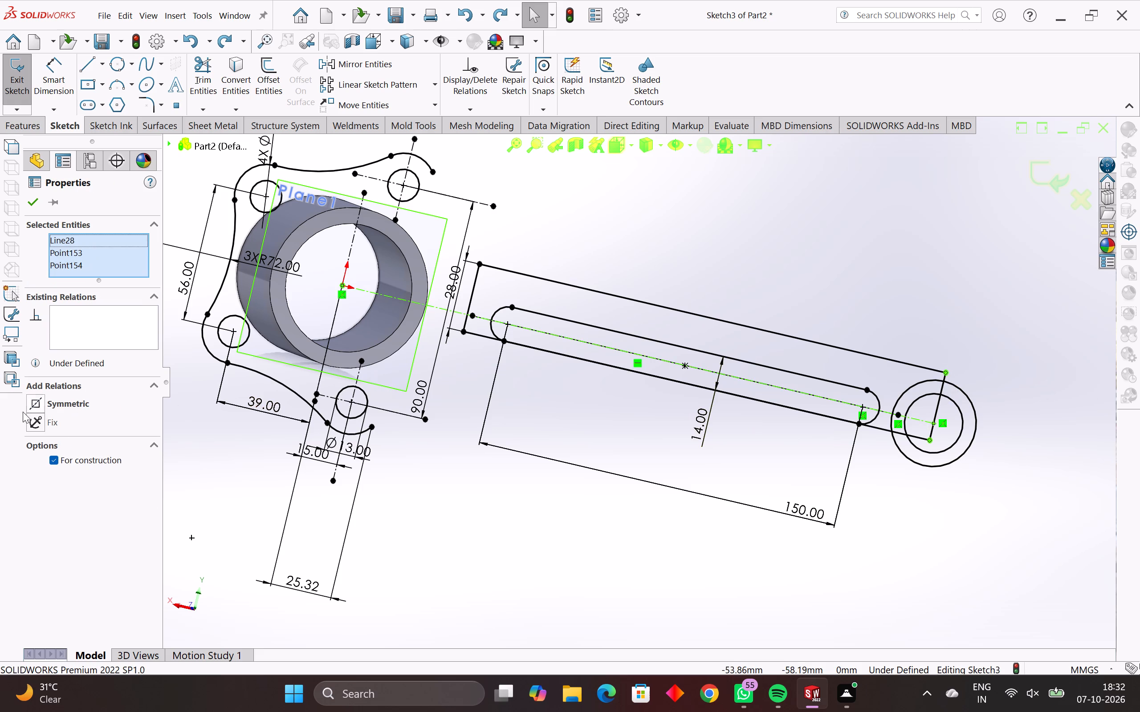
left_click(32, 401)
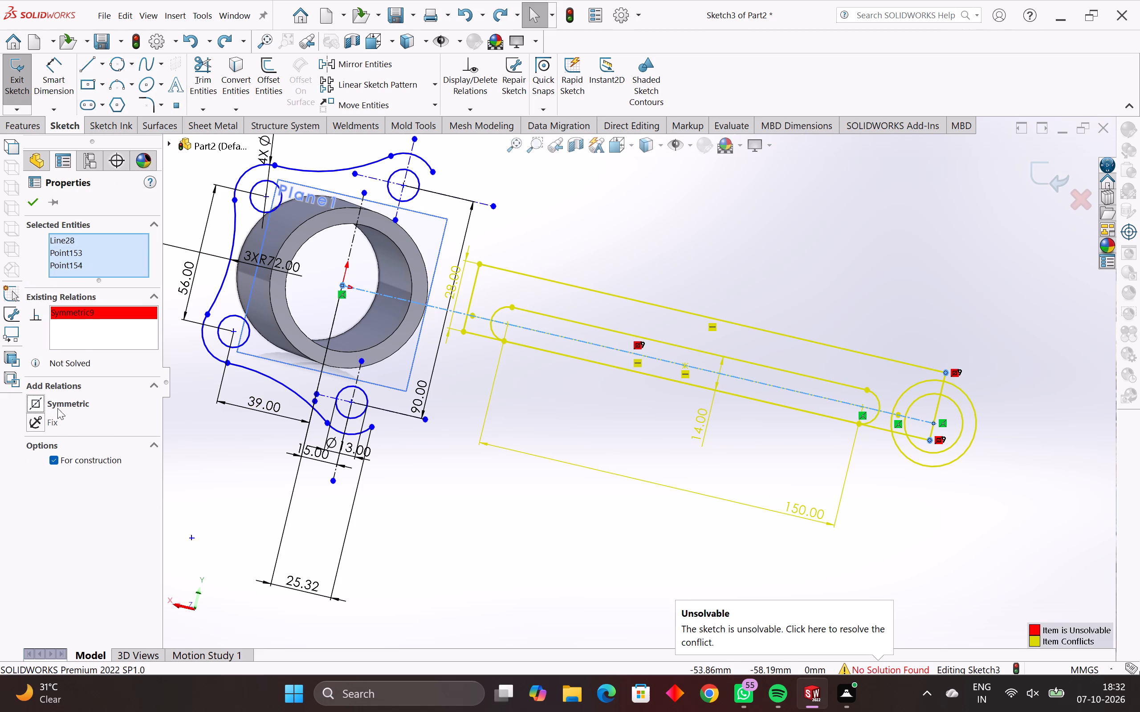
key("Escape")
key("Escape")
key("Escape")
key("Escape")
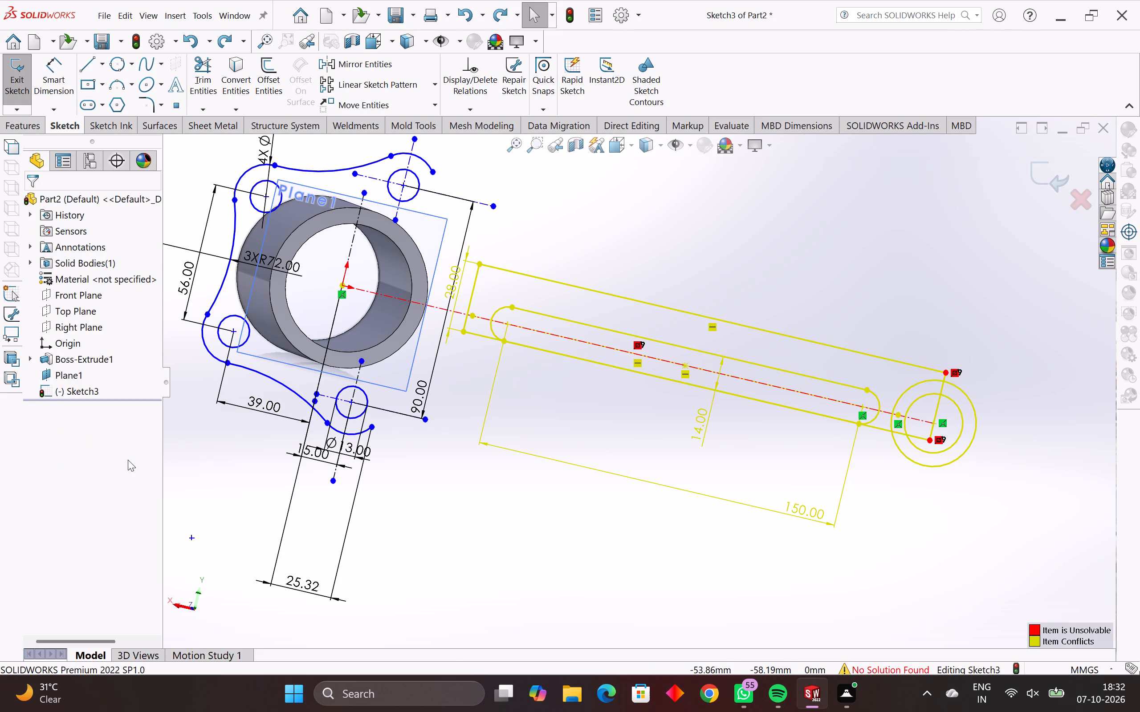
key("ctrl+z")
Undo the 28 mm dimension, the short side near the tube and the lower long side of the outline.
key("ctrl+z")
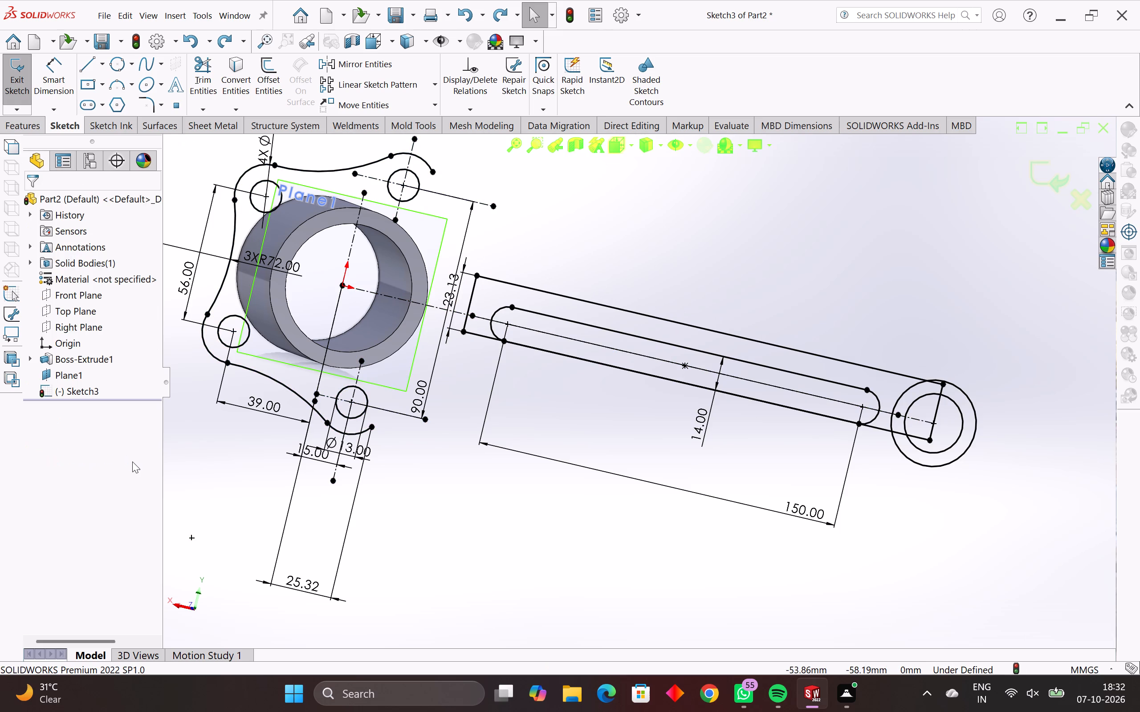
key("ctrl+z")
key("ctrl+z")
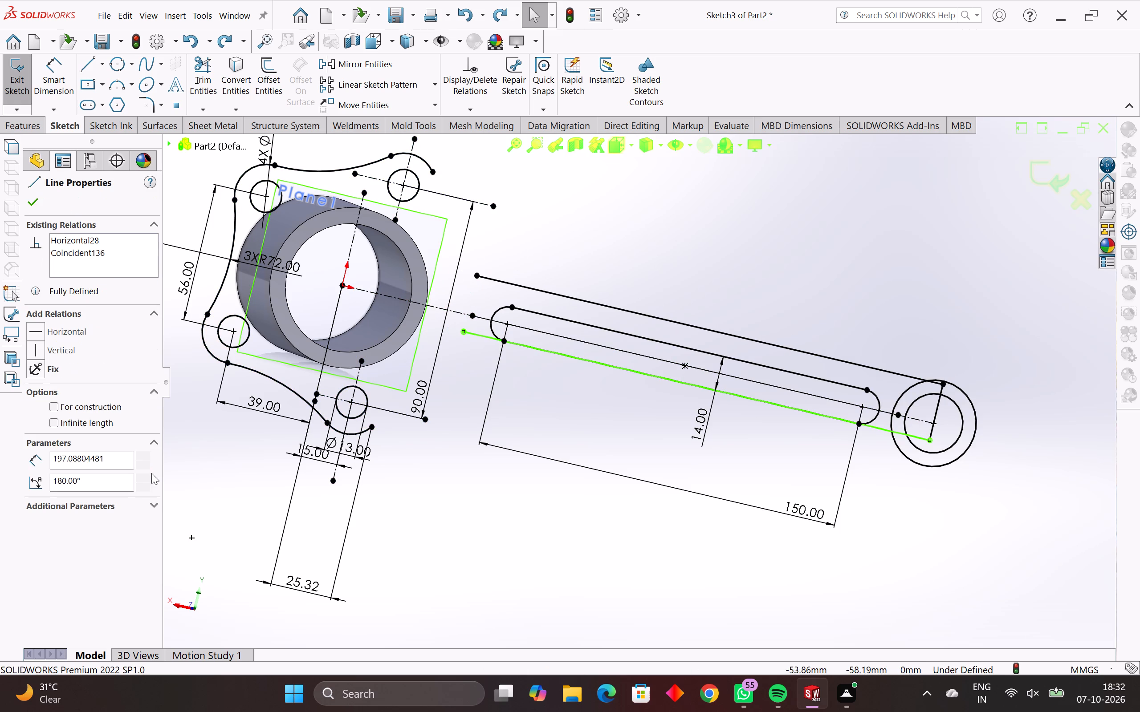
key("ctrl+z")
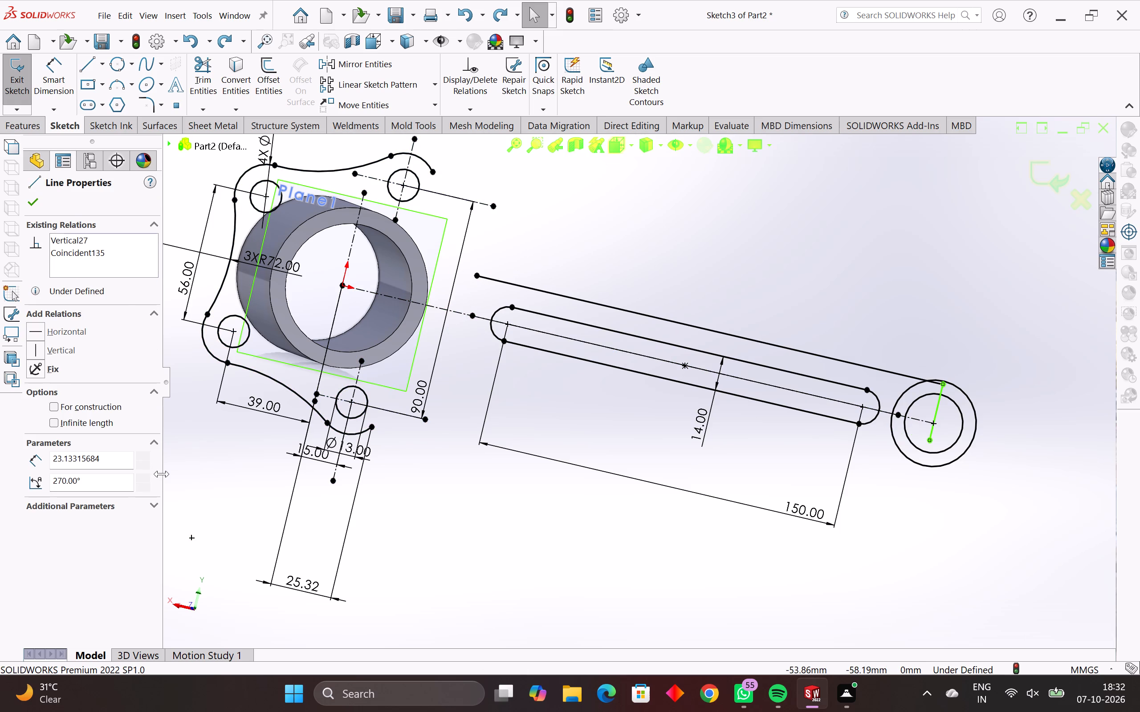
Delete the short line running through the concentric circles at the end of the upper long line.
key("Escape")
key("Escape")
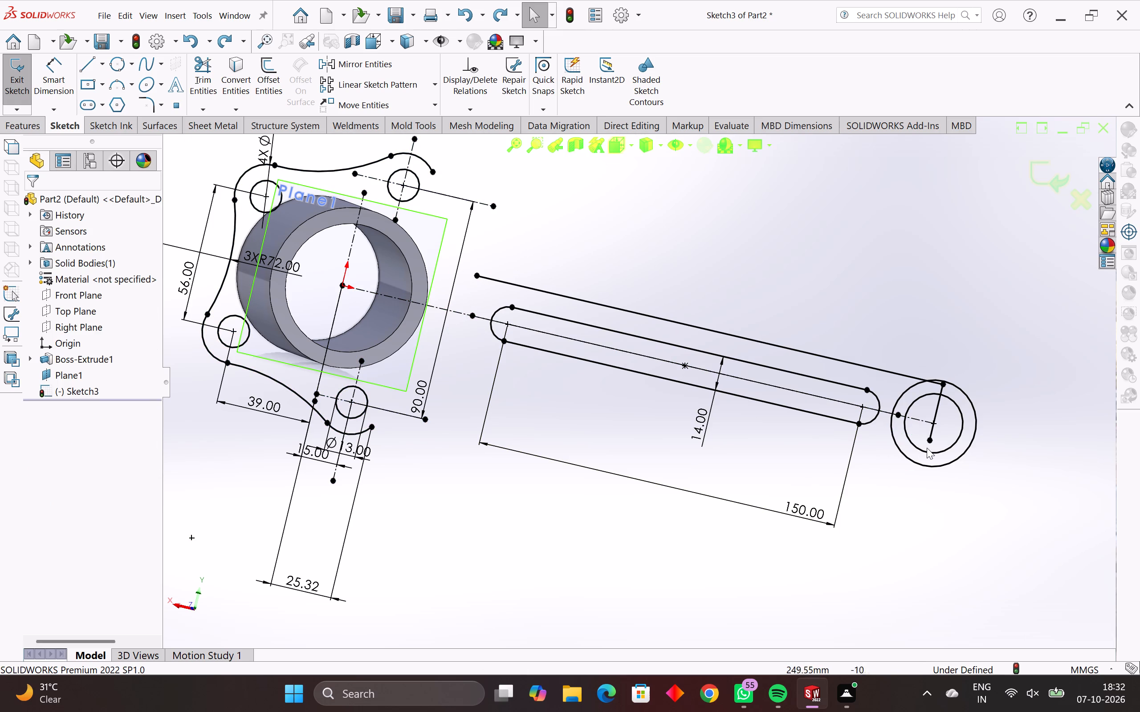
left_click_drag(928, 438, 922, 464)
key("ctrl+z")
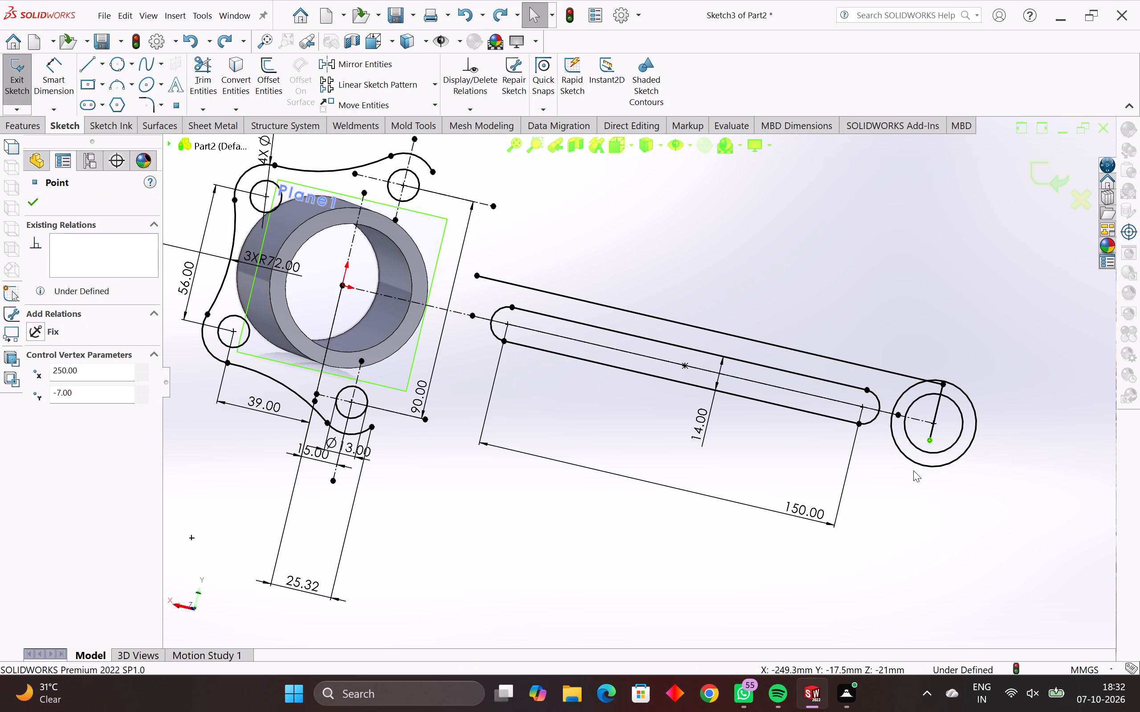
key("Escape")
key("Escape")
left_click(936, 415)
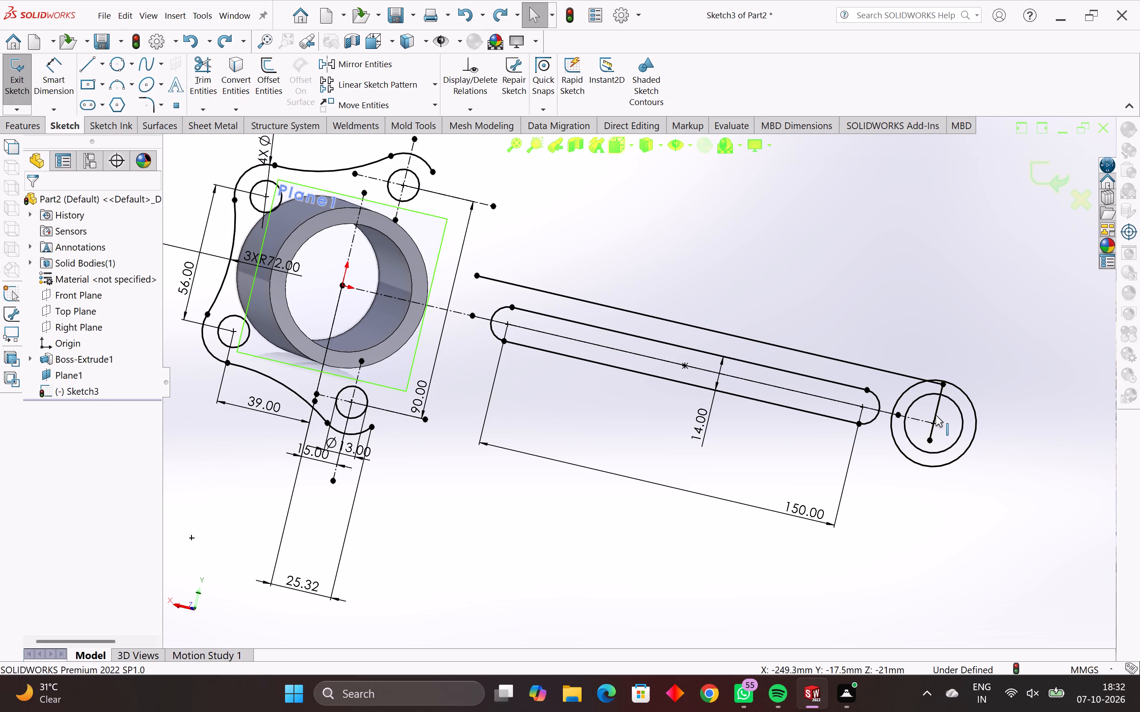
key("Delete")
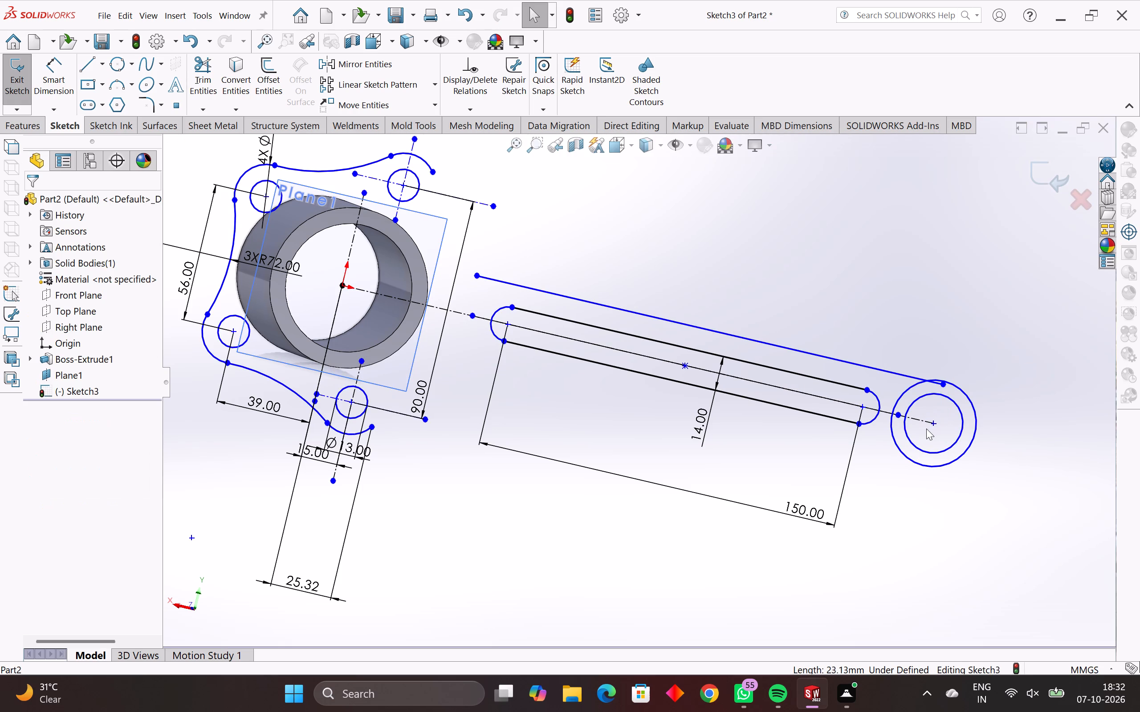
Sketch three lines closing the outline around the slot: a side through the circles, a lower side about 195 mm long, and a short side about 40 mm.
key("l")
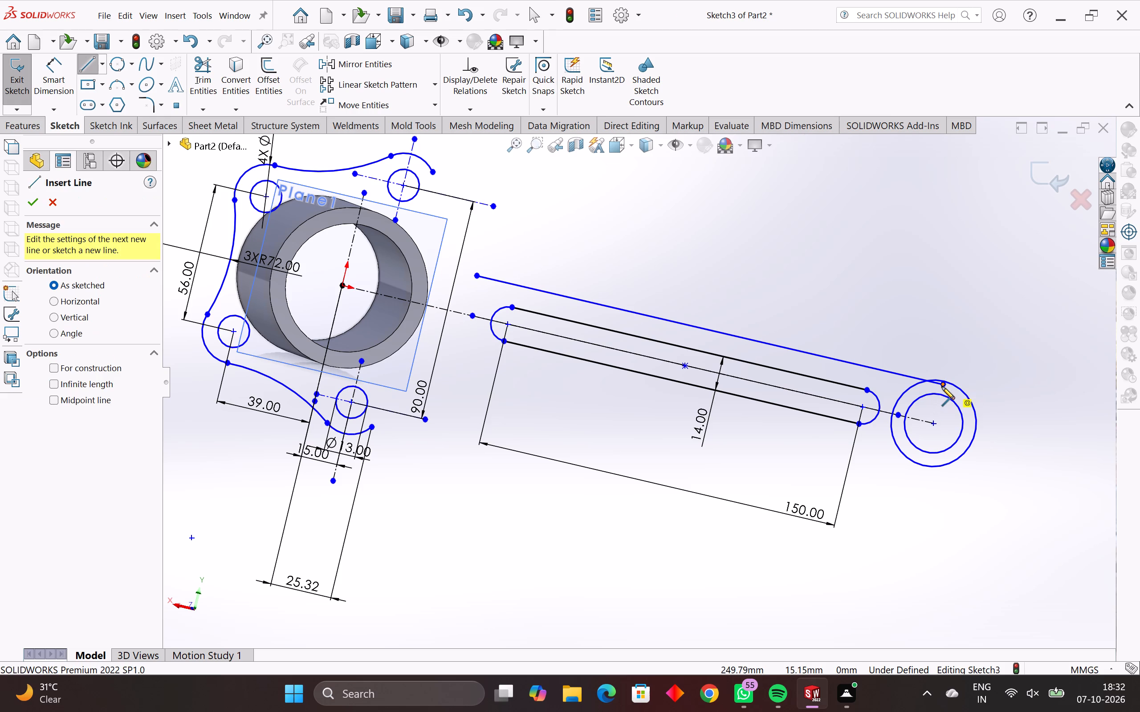
left_click(943, 384)
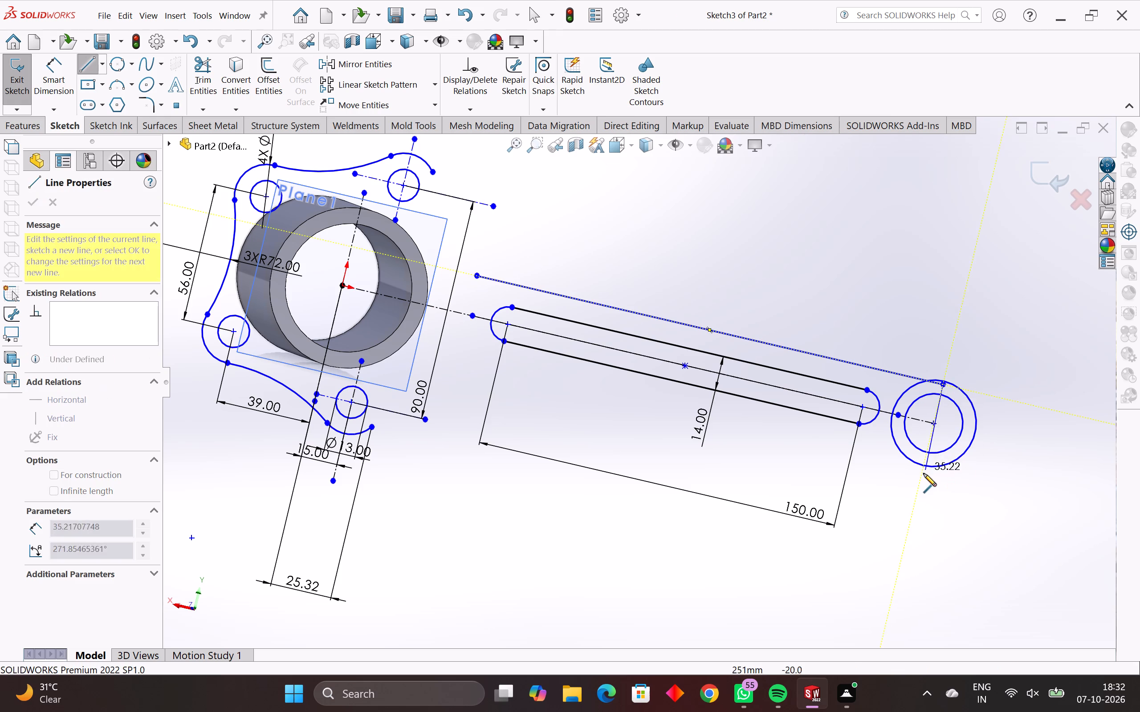
left_click(920, 480)
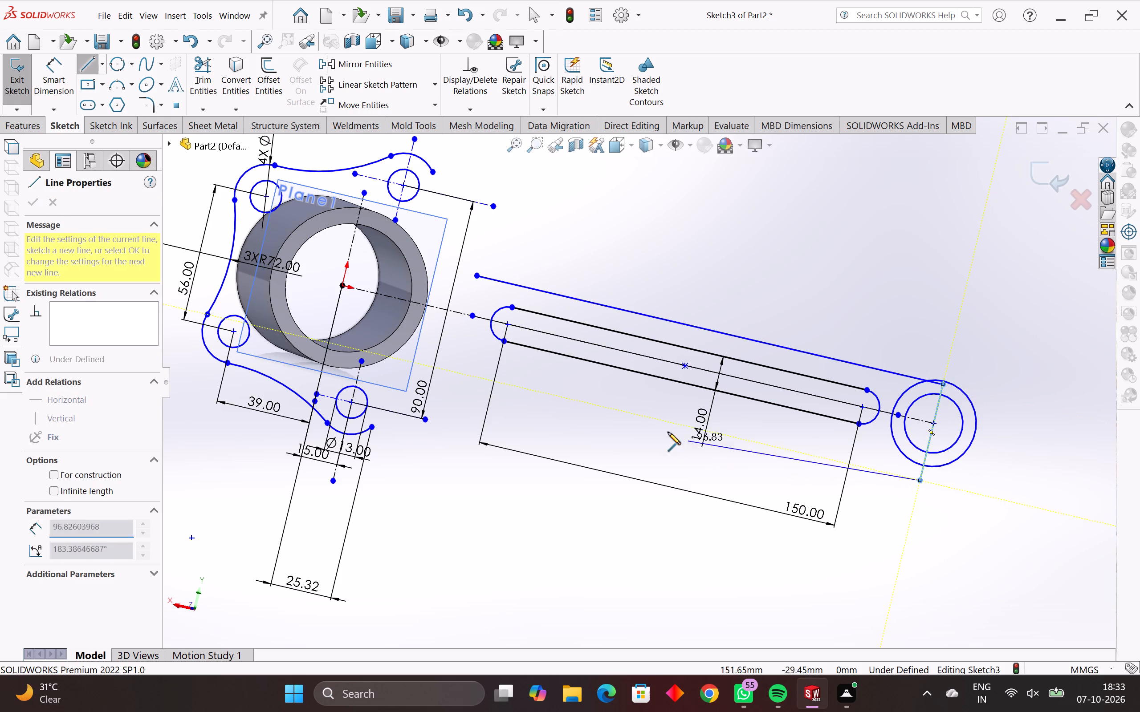
left_click(454, 370)
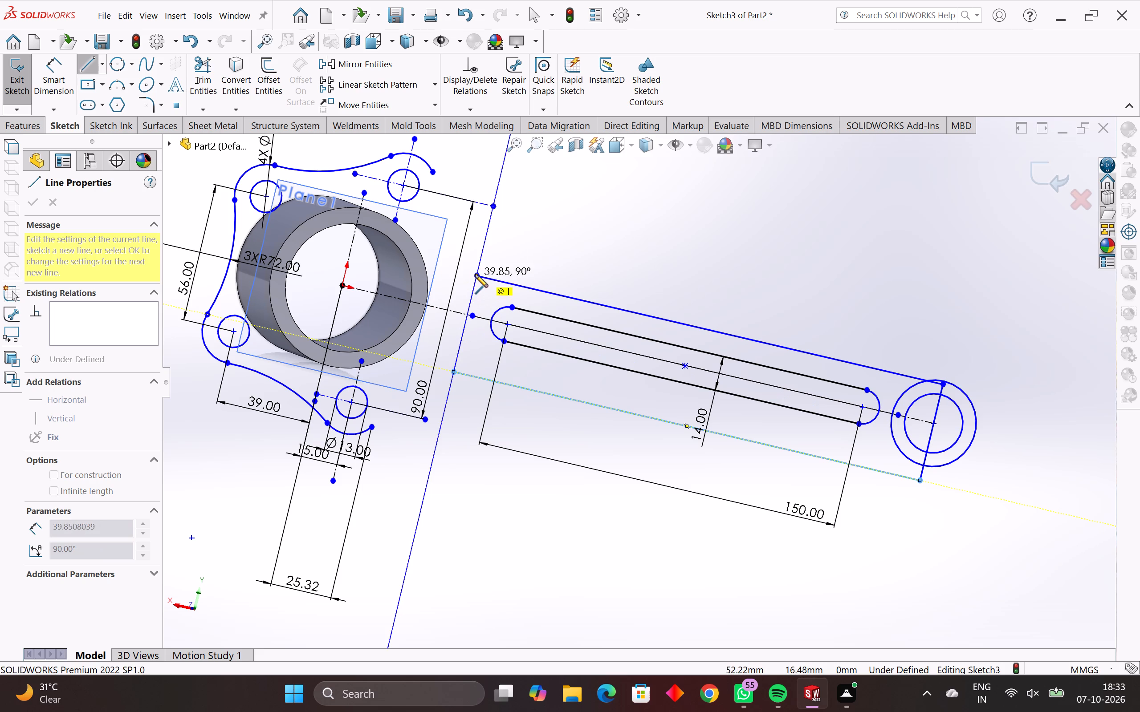
left_click(475, 275)
key("Escape")
key("Escape")
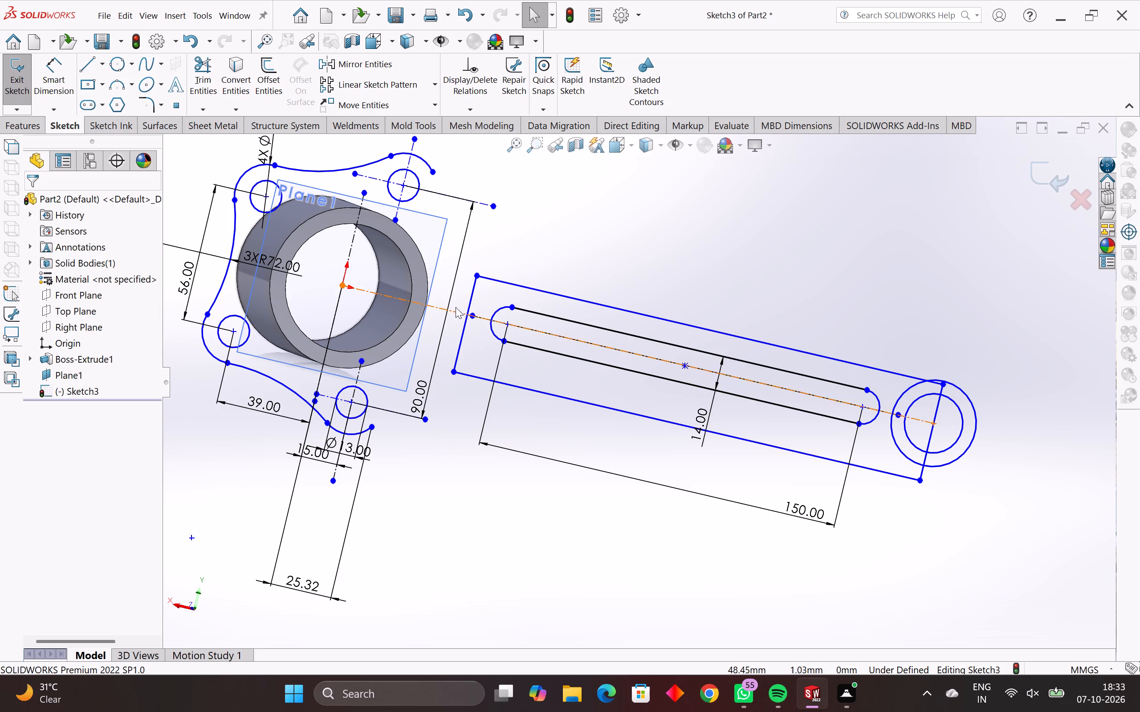
Dimension the outline's short side near the tube at 28 mm.
left_click(54, 60)
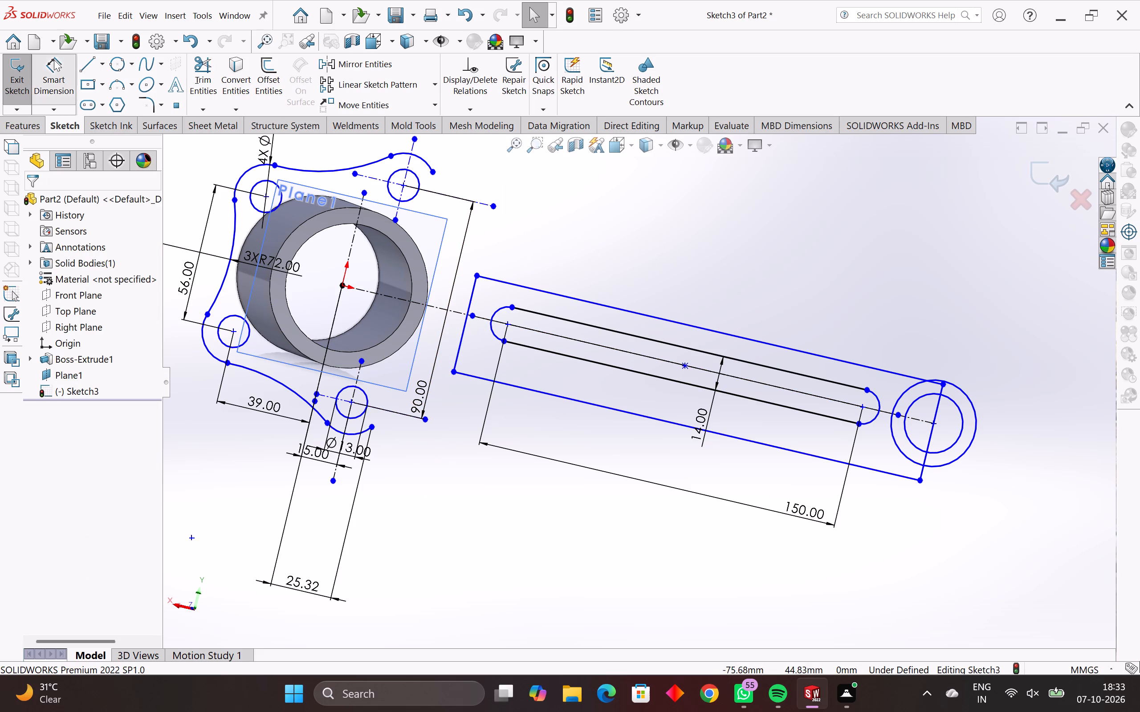
left_click(476, 275)
left_click(453, 369)
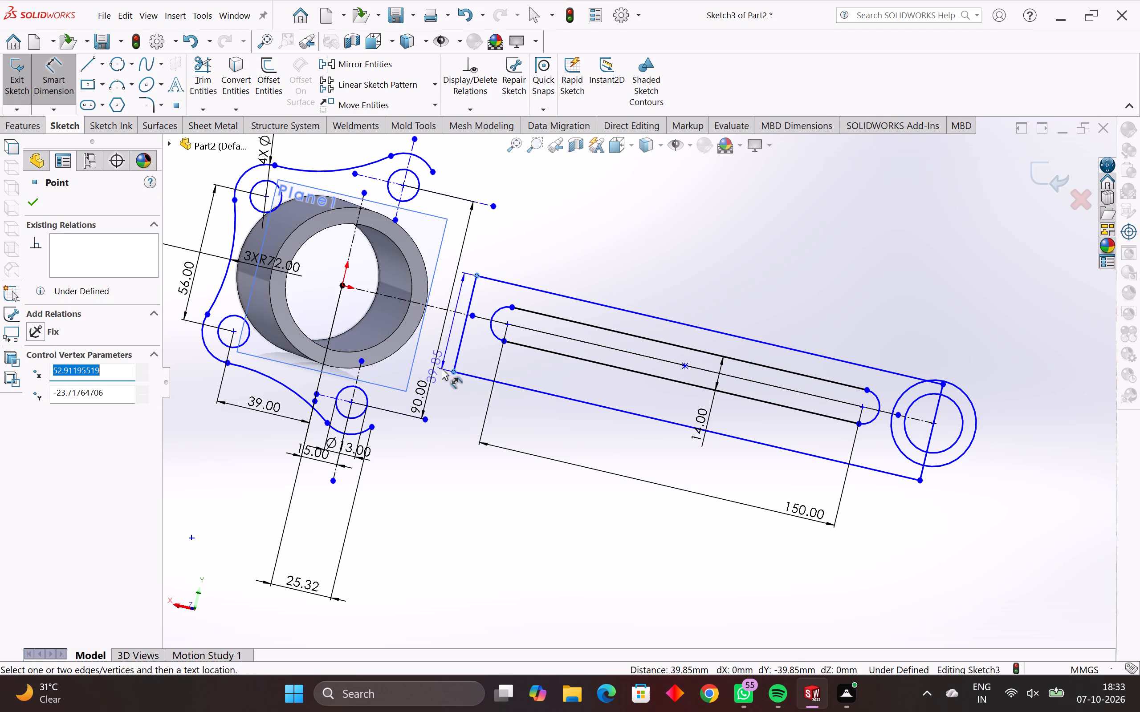
left_click(441, 367)
type("28")
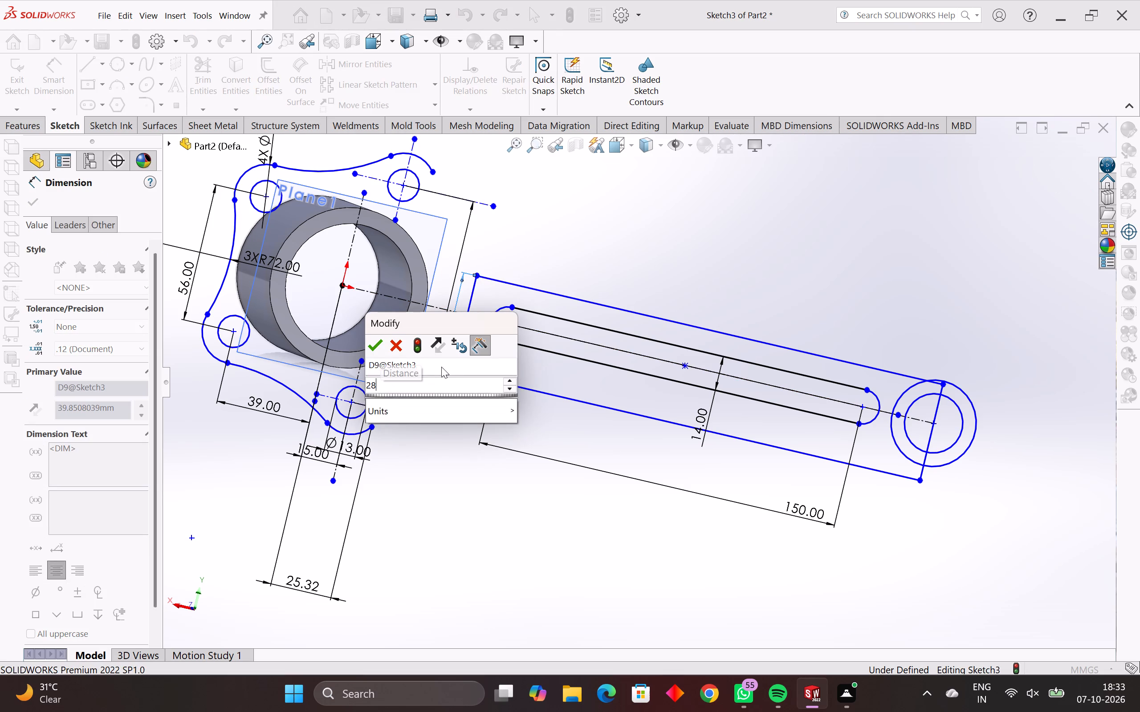
key("Return")
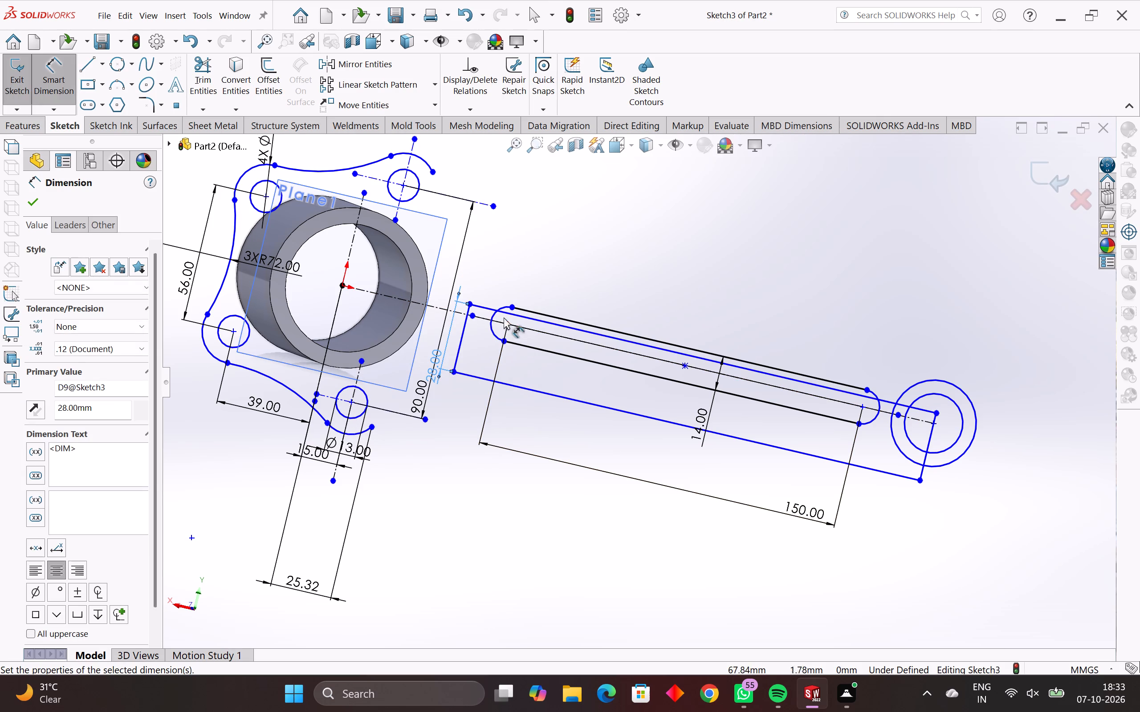
key("Escape")
key("Escape")
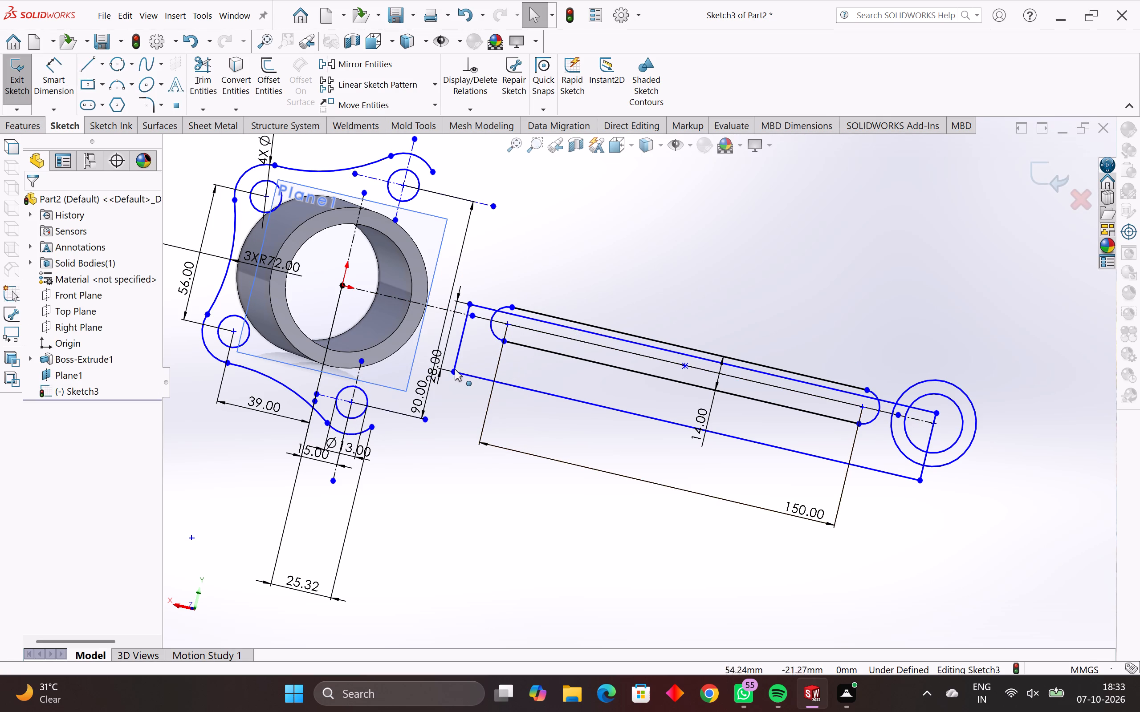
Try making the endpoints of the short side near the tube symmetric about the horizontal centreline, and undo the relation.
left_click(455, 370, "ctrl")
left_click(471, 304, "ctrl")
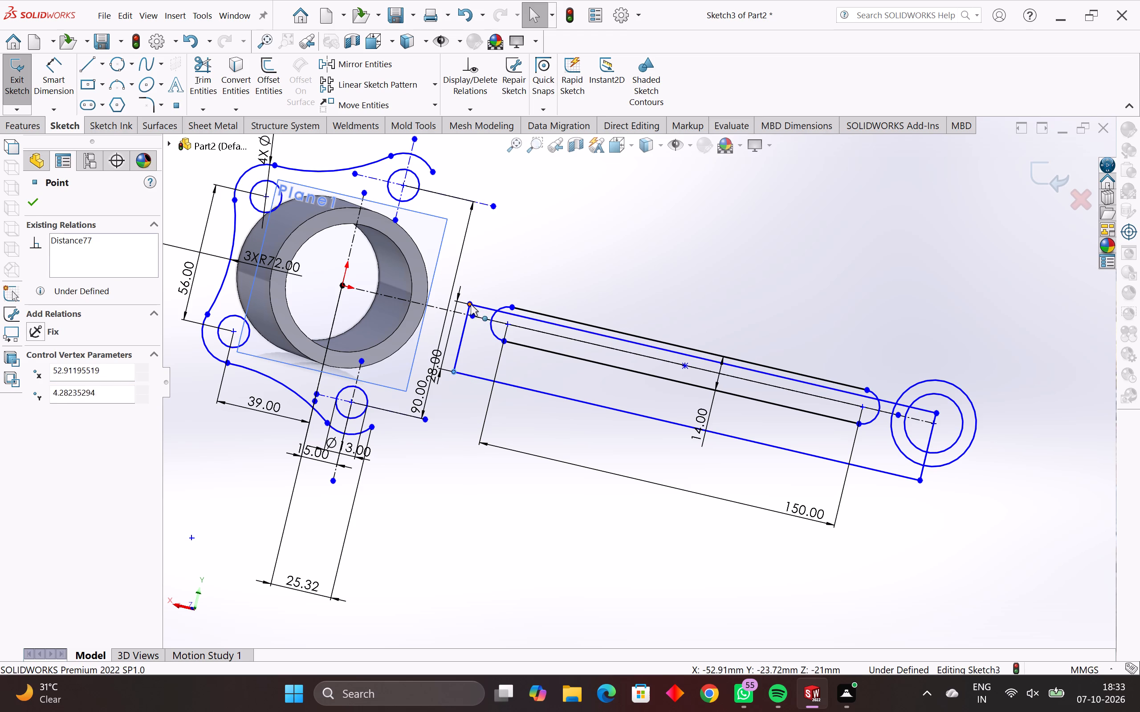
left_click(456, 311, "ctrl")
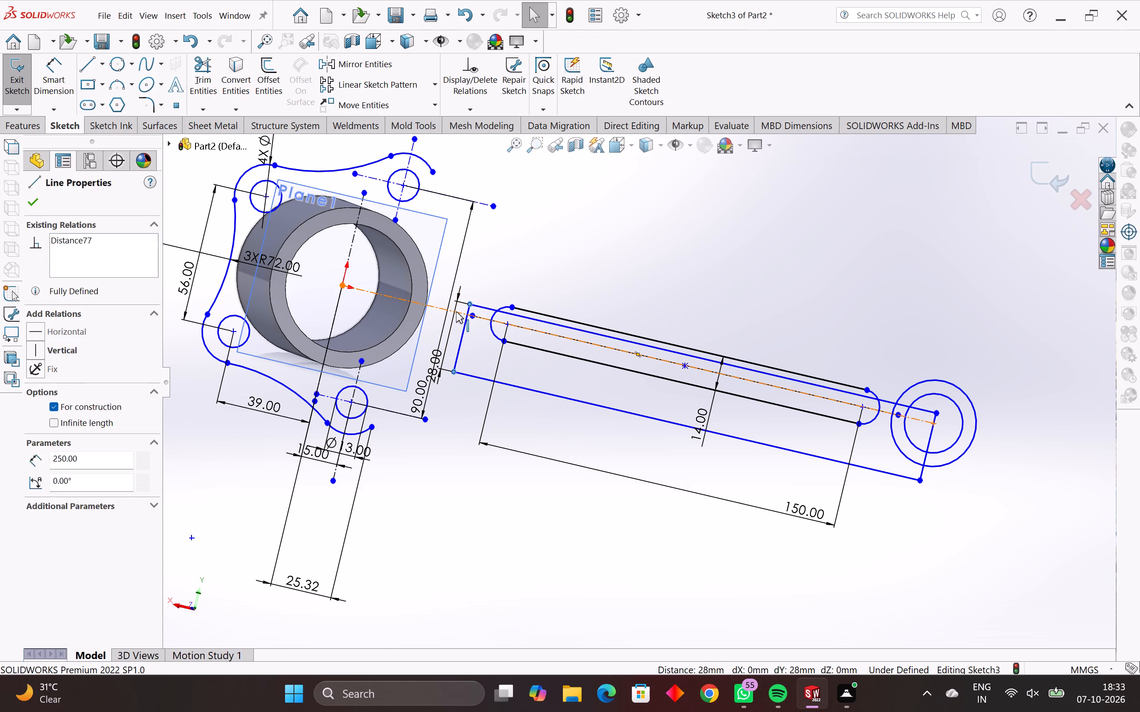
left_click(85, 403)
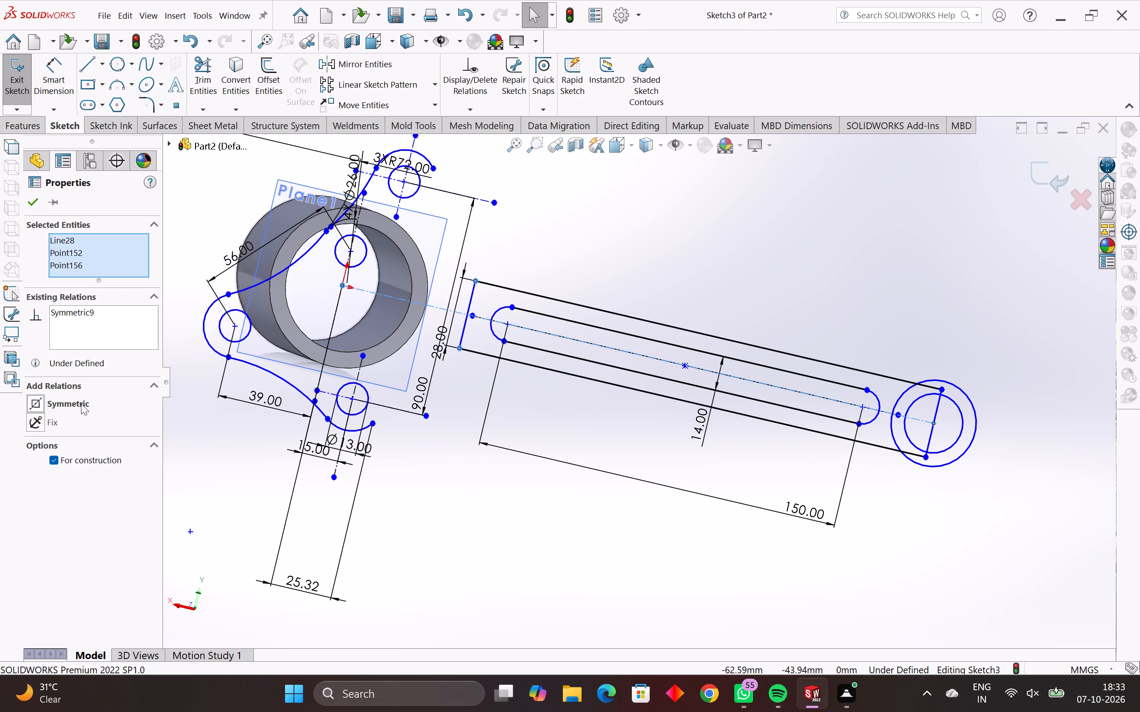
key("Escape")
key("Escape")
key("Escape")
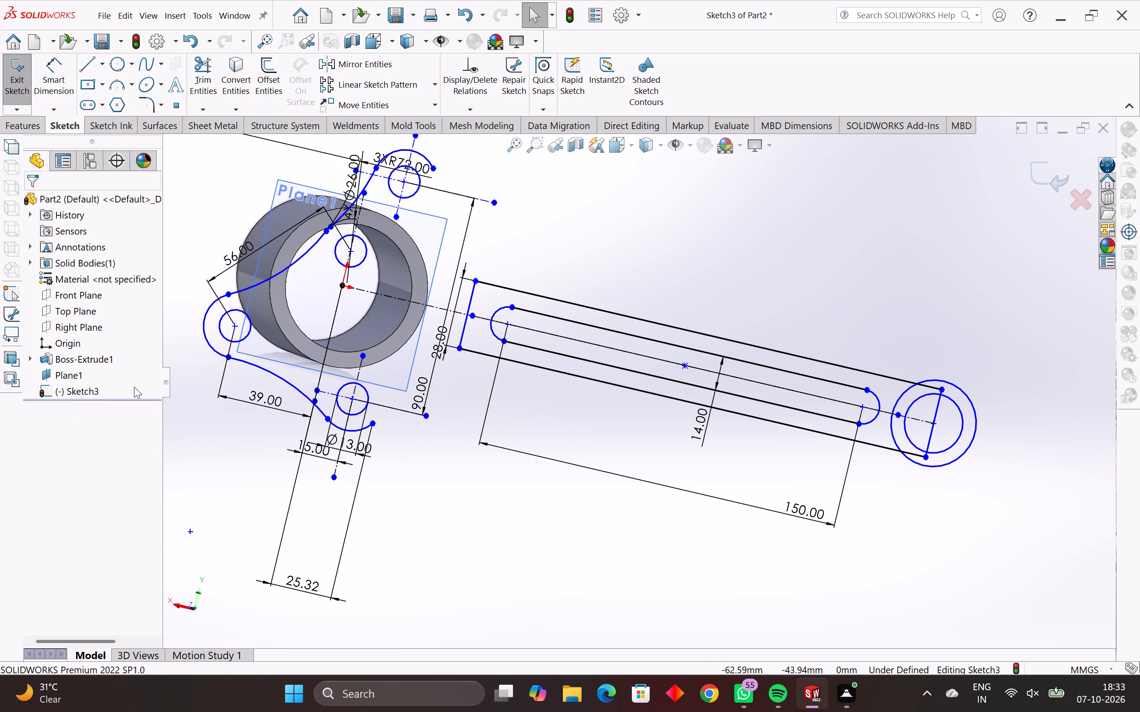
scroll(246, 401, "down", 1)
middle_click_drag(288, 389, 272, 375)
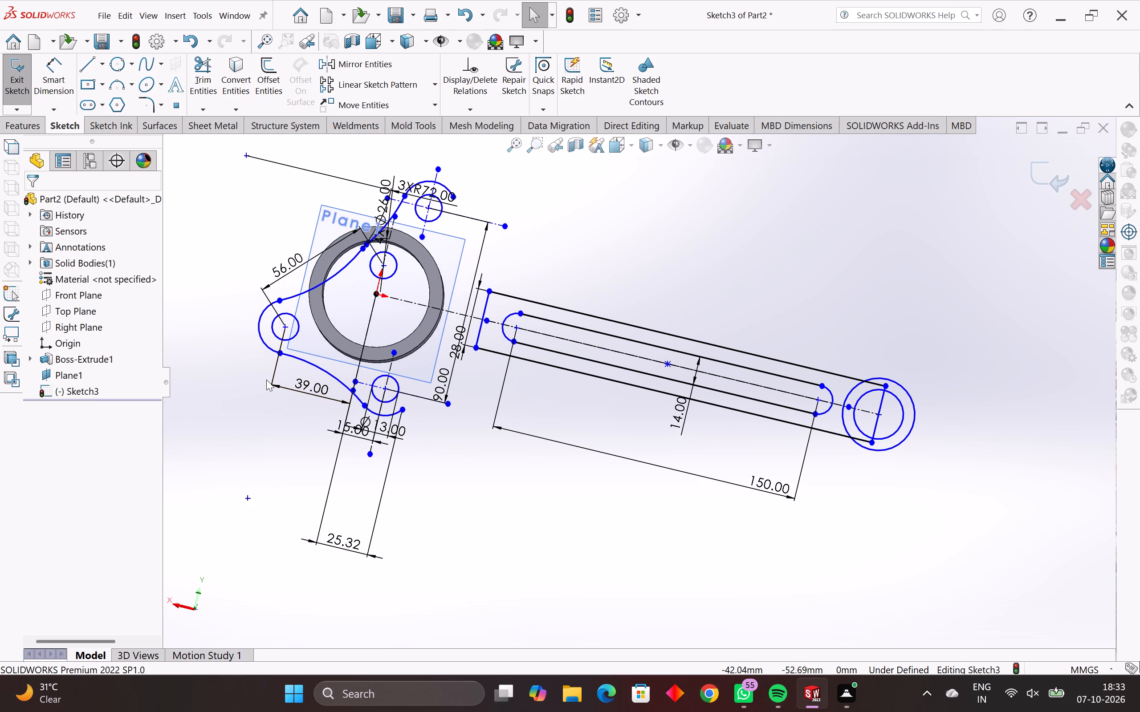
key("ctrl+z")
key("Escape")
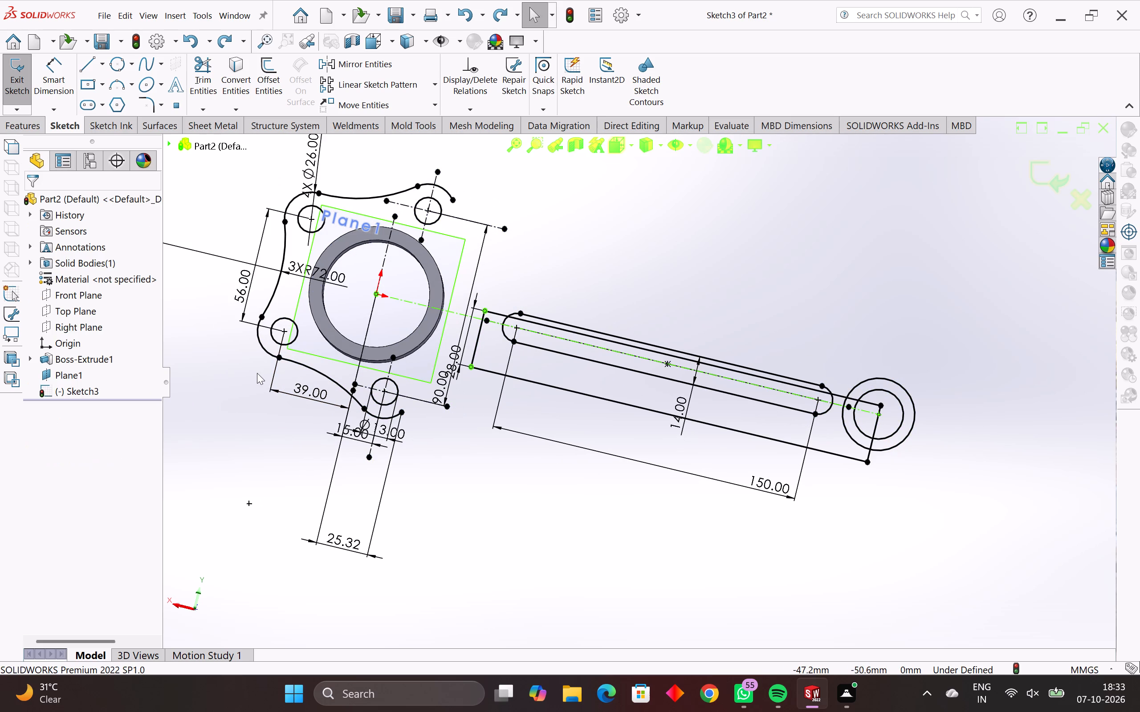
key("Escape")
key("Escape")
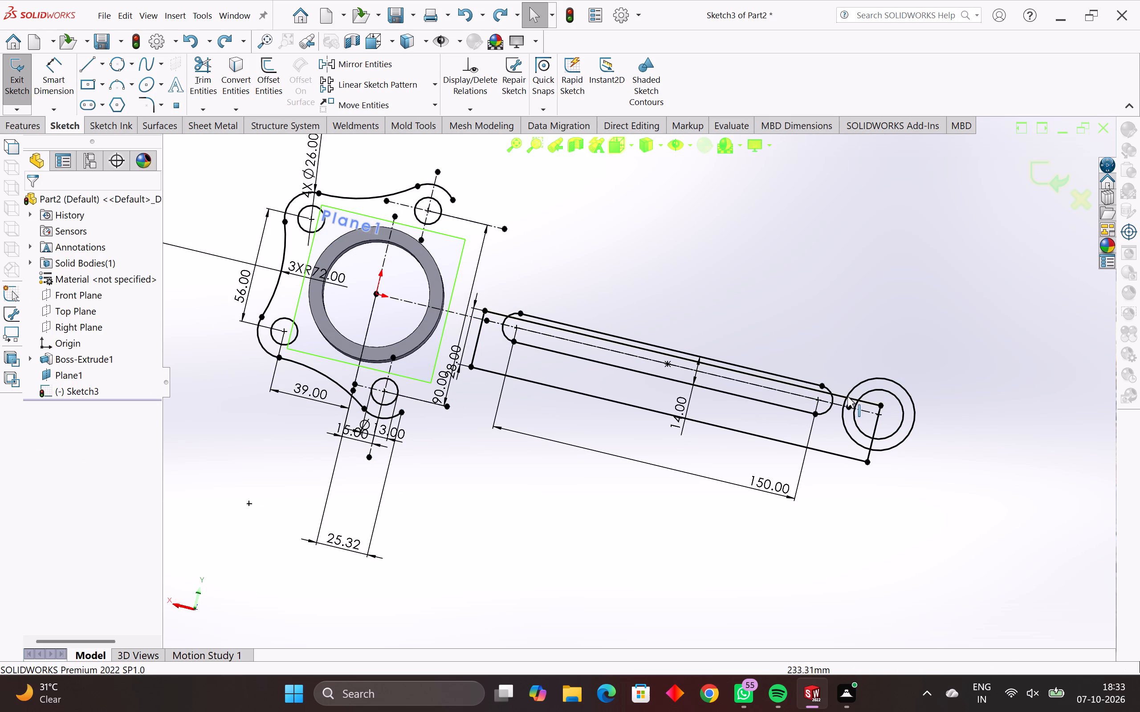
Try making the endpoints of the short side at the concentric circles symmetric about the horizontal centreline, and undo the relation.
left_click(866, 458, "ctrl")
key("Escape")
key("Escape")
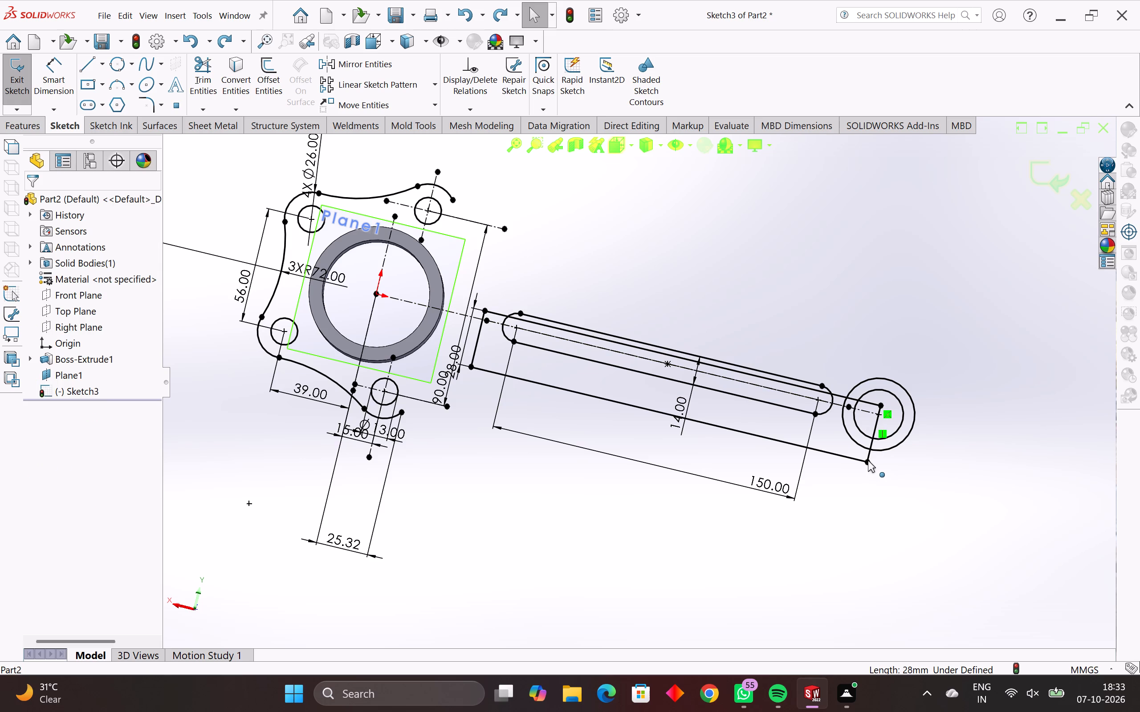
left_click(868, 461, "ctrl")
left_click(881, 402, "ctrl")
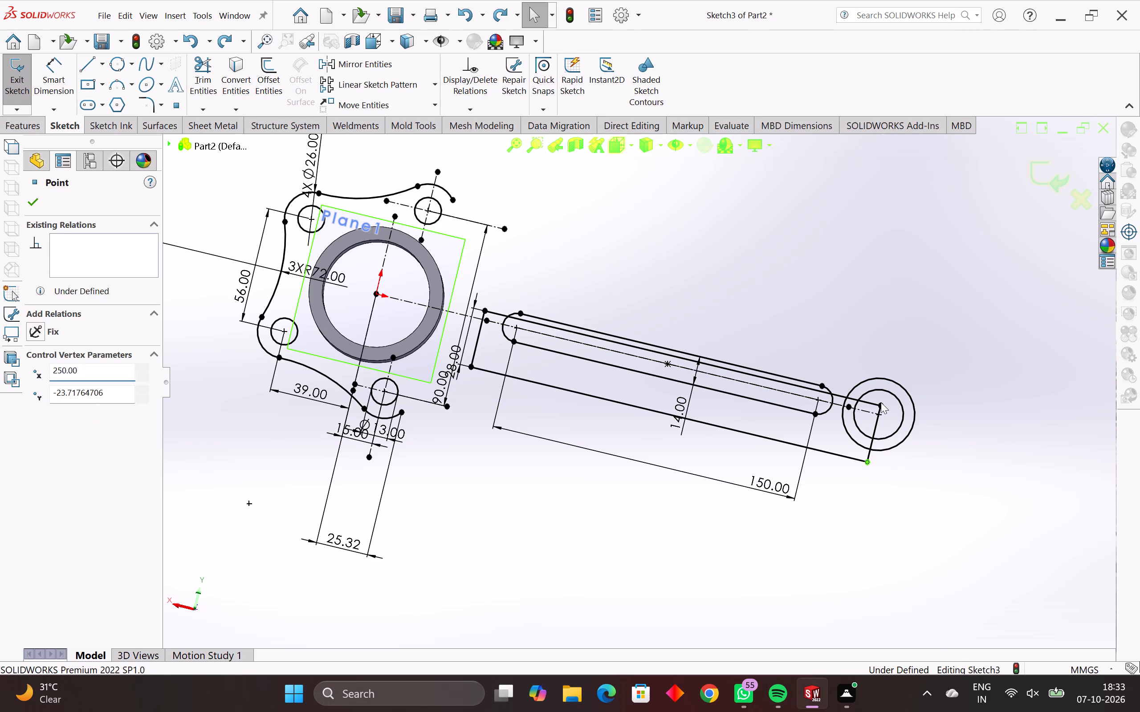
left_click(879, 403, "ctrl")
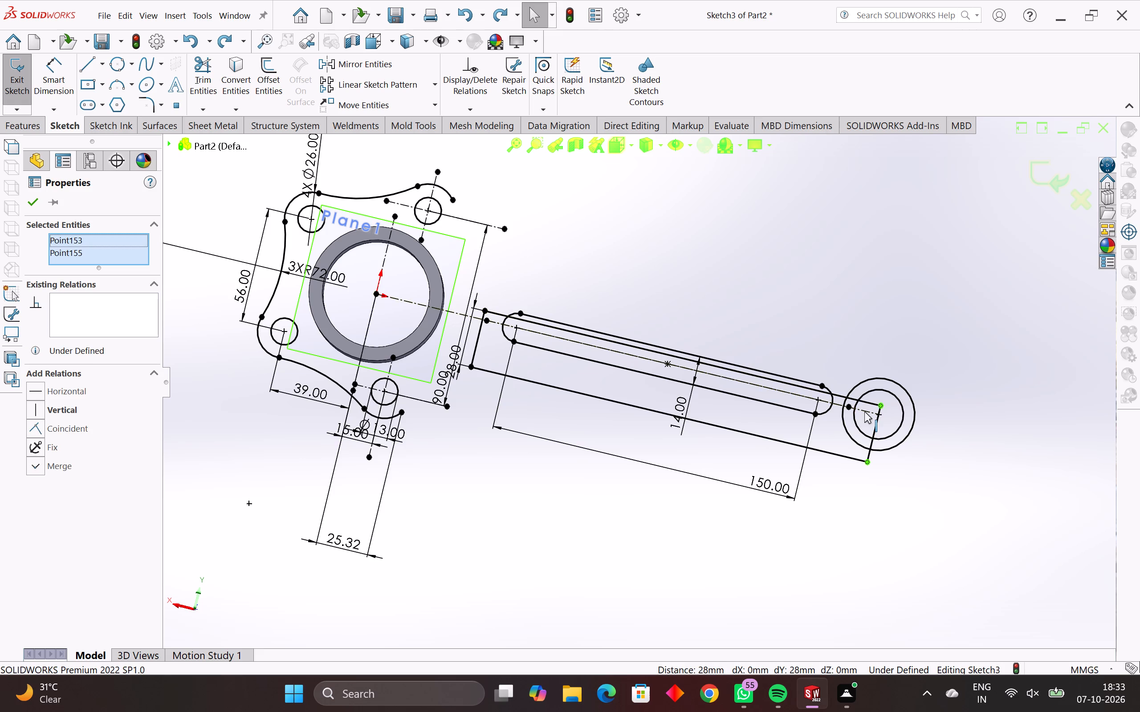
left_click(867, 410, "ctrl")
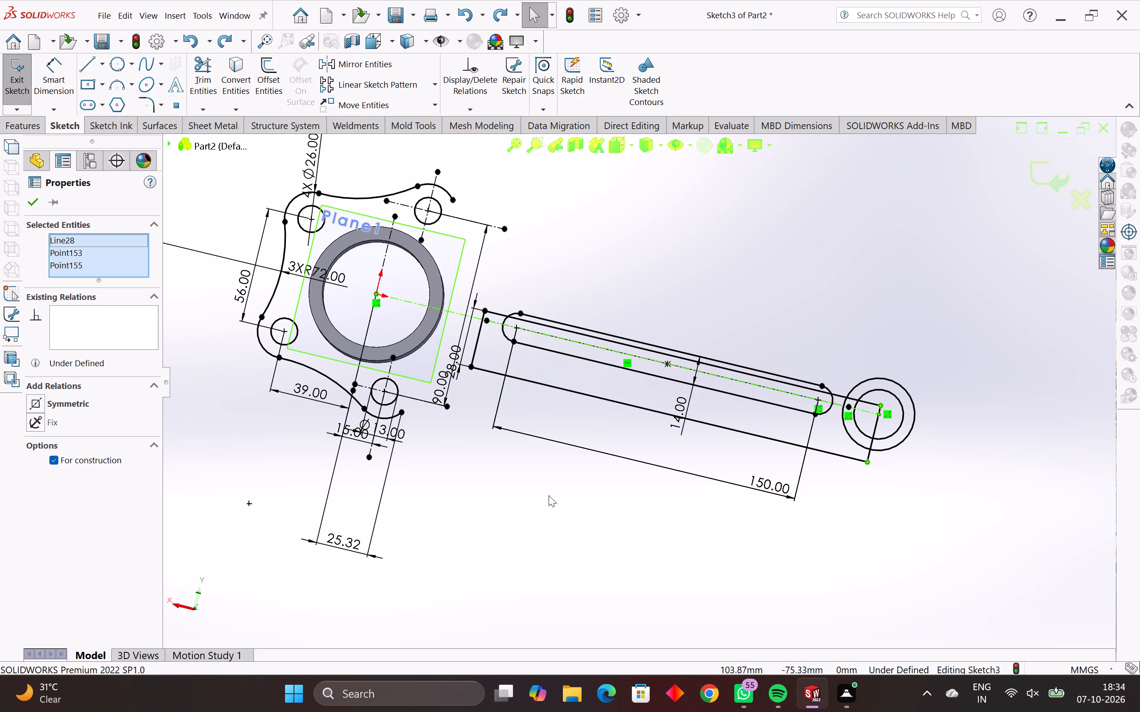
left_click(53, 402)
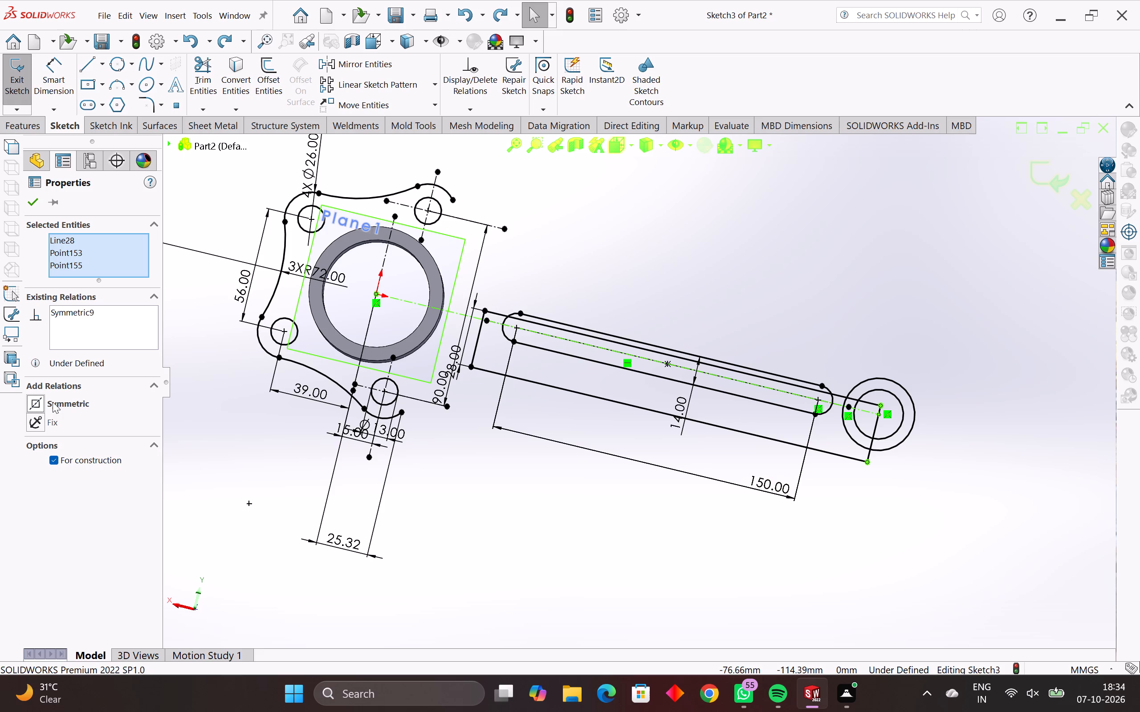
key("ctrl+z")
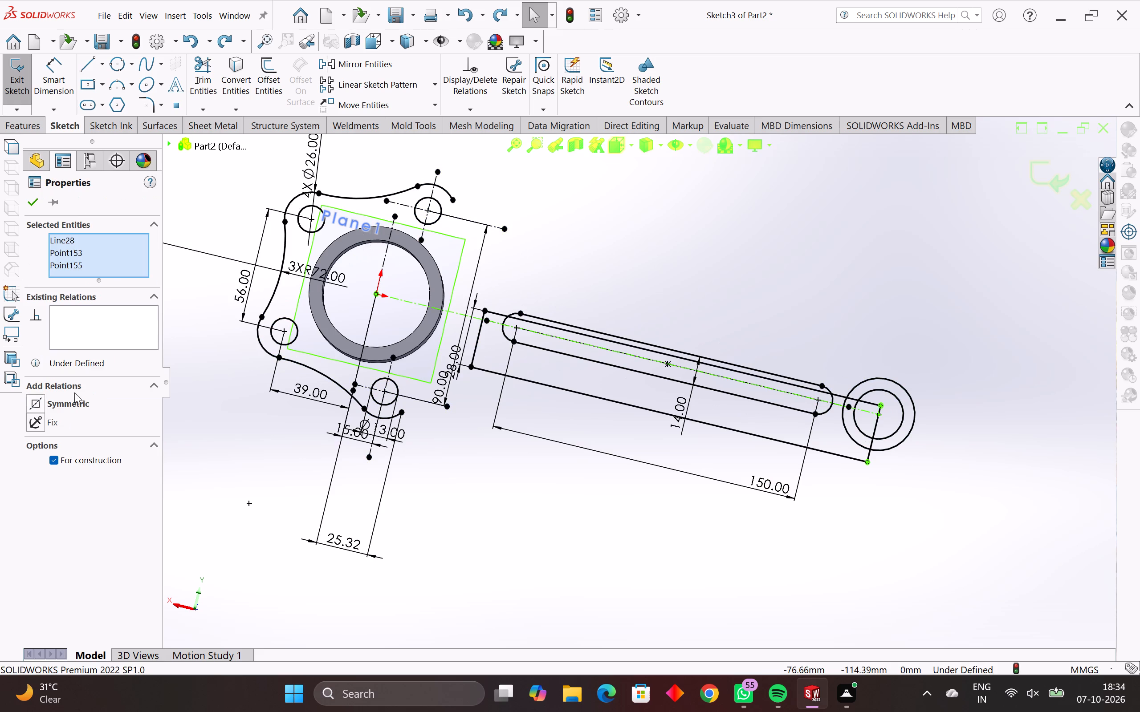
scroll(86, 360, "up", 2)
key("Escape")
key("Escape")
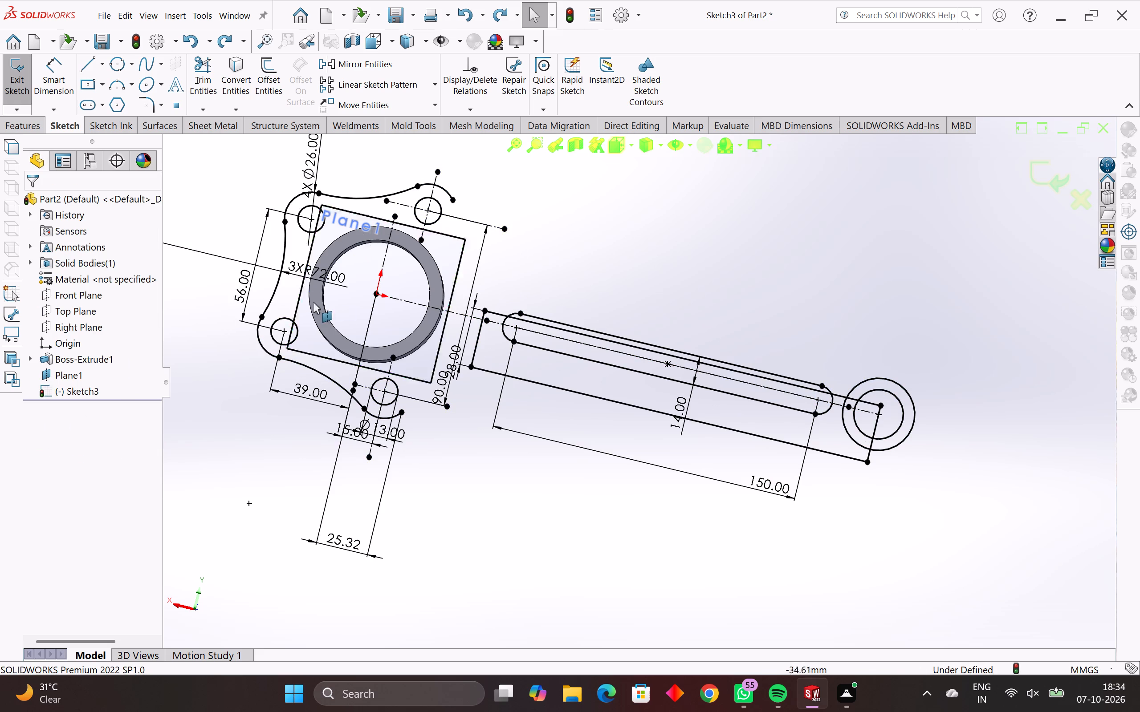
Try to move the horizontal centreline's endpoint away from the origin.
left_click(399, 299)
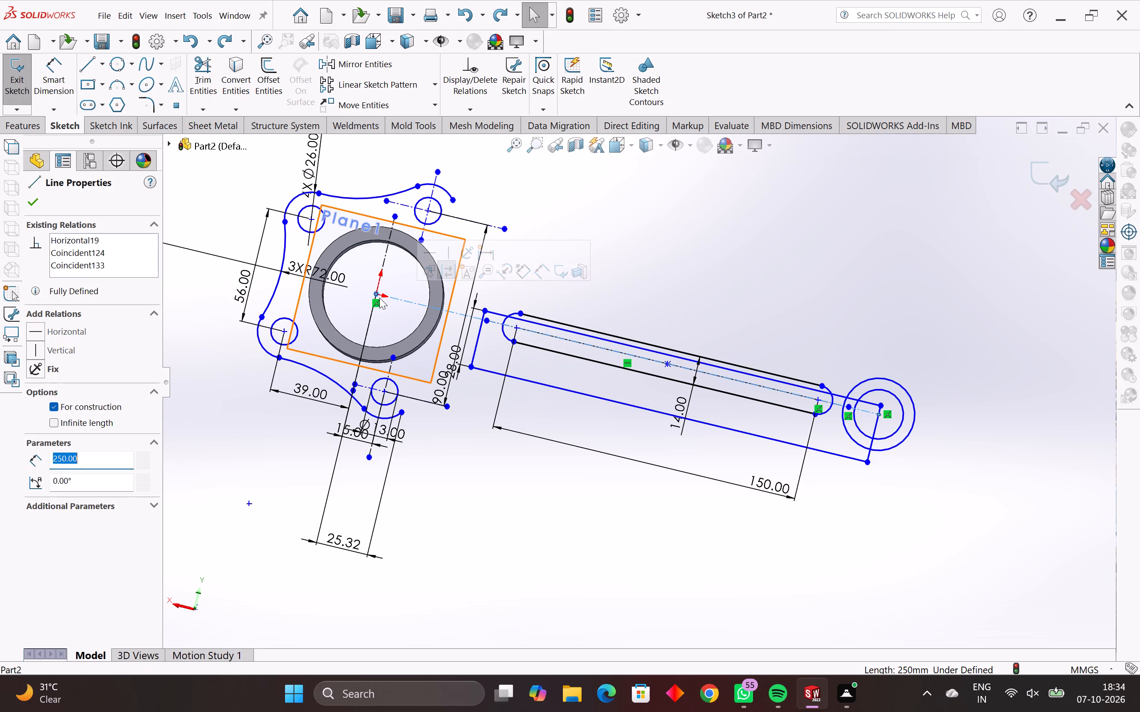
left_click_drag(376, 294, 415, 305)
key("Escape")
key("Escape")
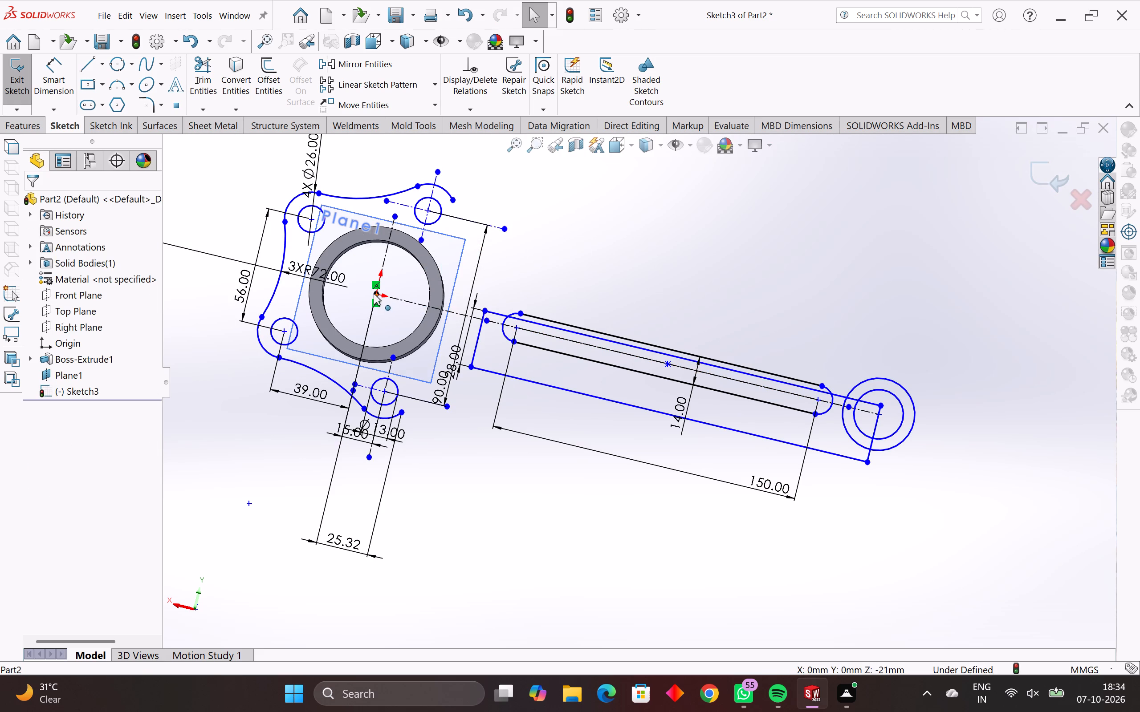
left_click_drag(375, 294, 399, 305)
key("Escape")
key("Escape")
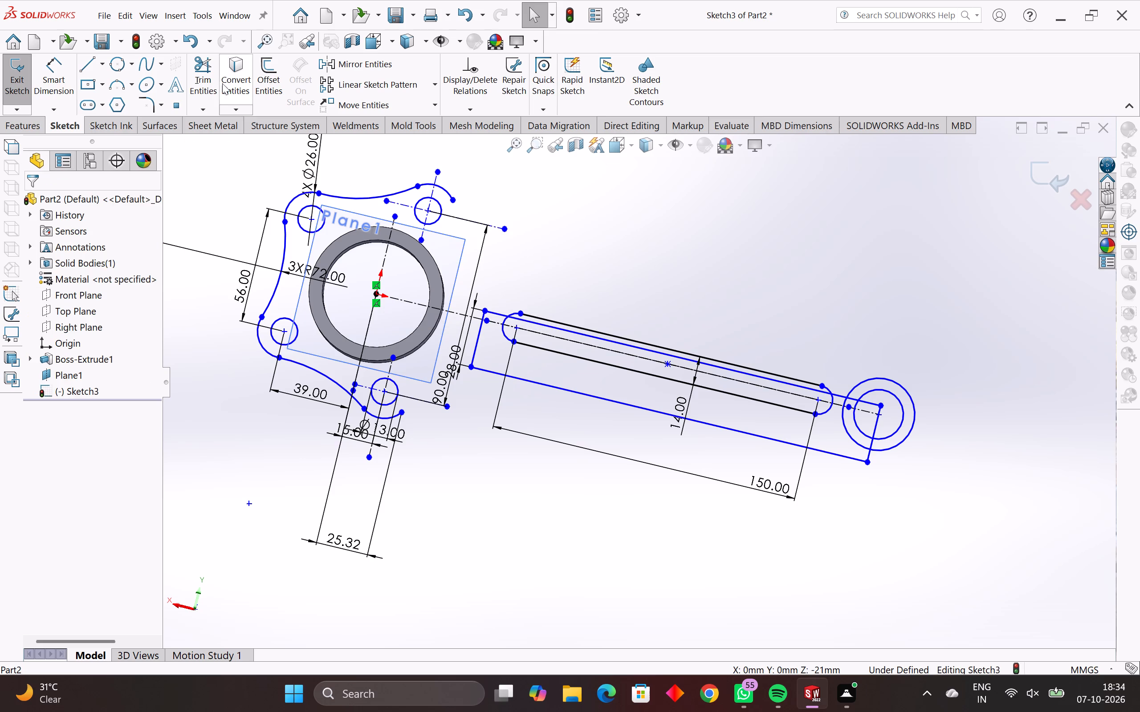
Trim away the horizontal centreline's portion between the origin and the outline's short side near the tube.
left_click(203, 69)
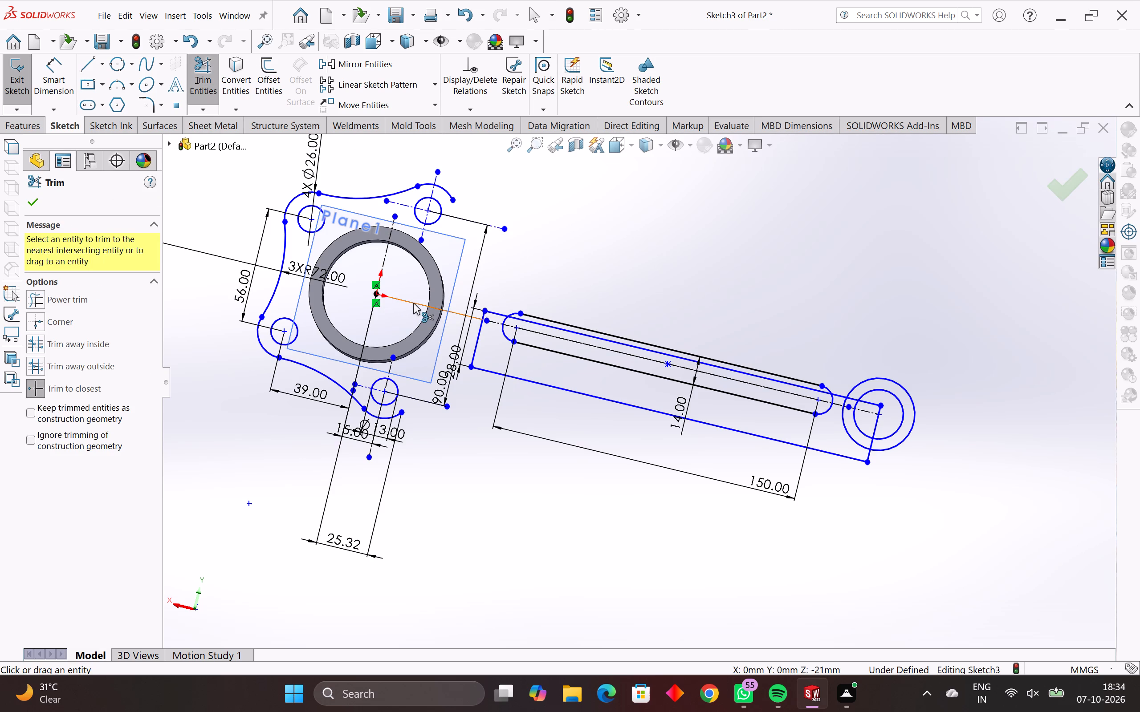
left_click(413, 303)
key("Escape")
key("Escape")
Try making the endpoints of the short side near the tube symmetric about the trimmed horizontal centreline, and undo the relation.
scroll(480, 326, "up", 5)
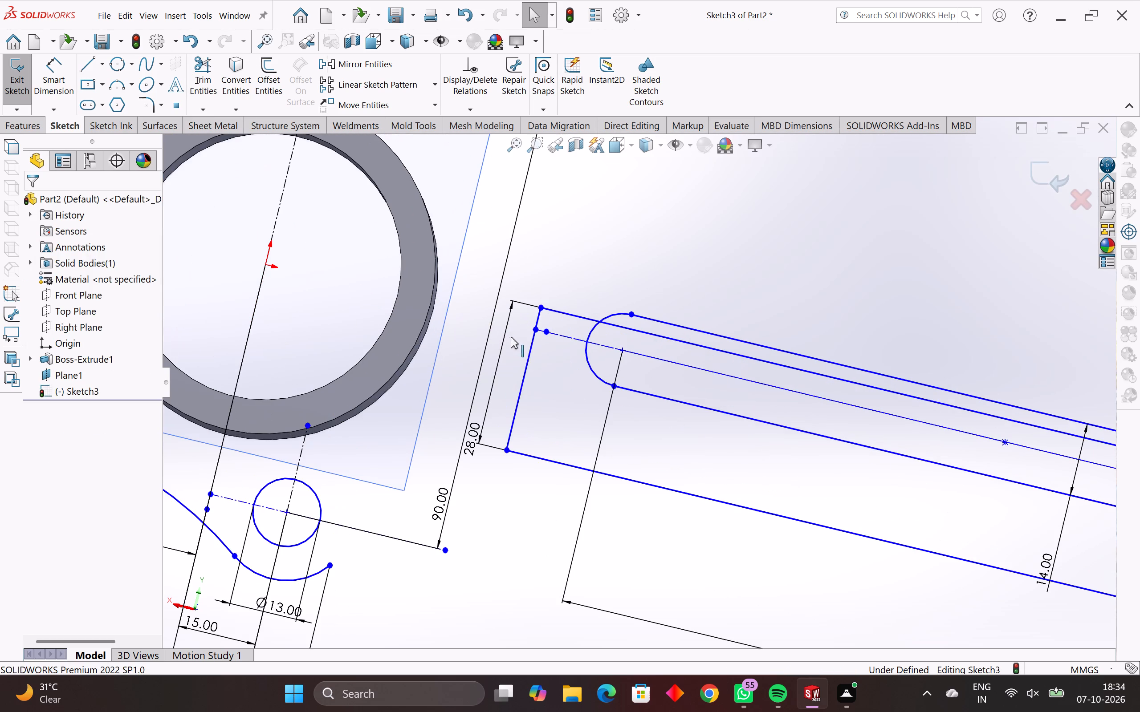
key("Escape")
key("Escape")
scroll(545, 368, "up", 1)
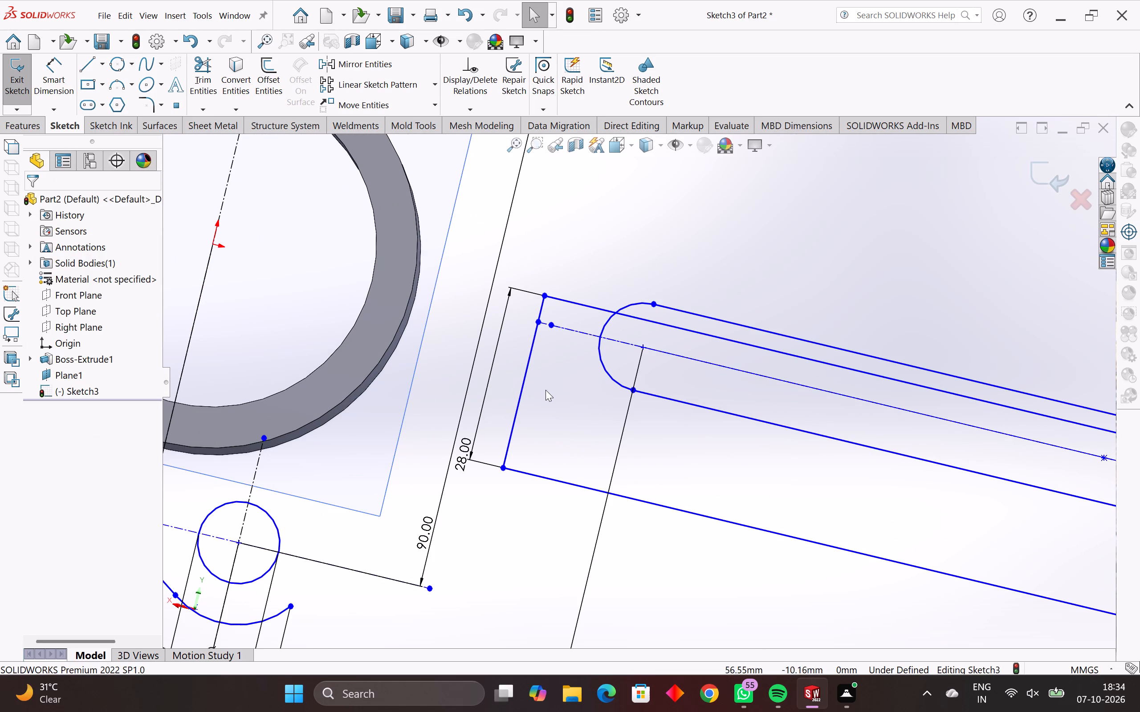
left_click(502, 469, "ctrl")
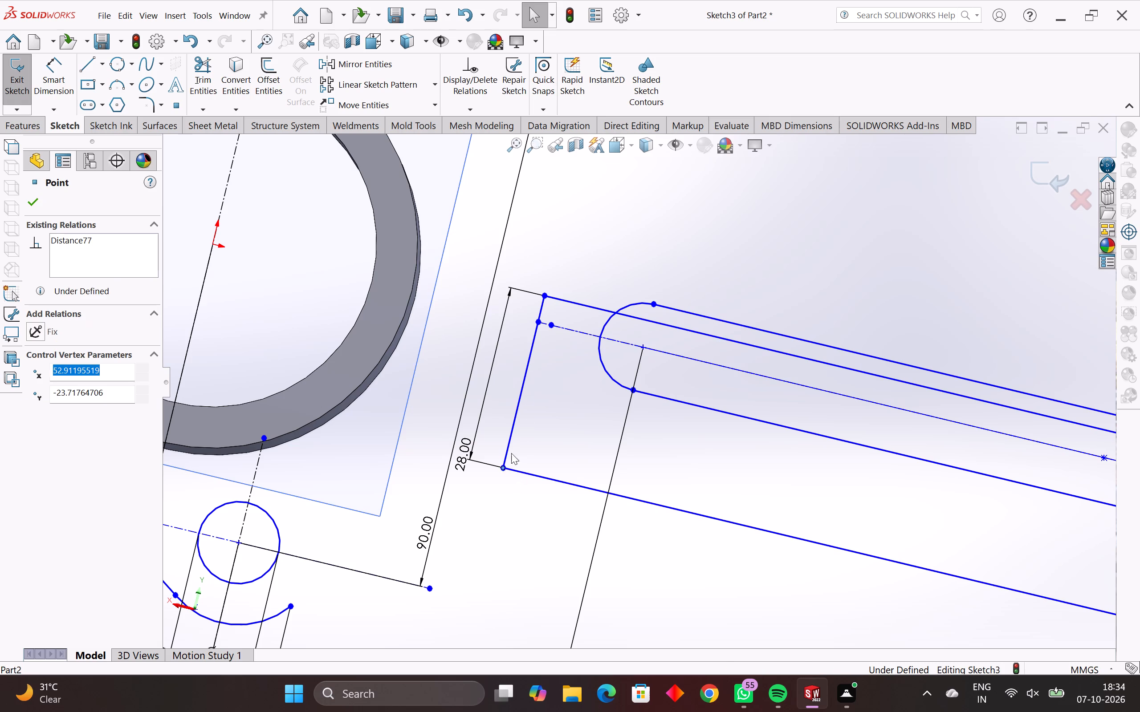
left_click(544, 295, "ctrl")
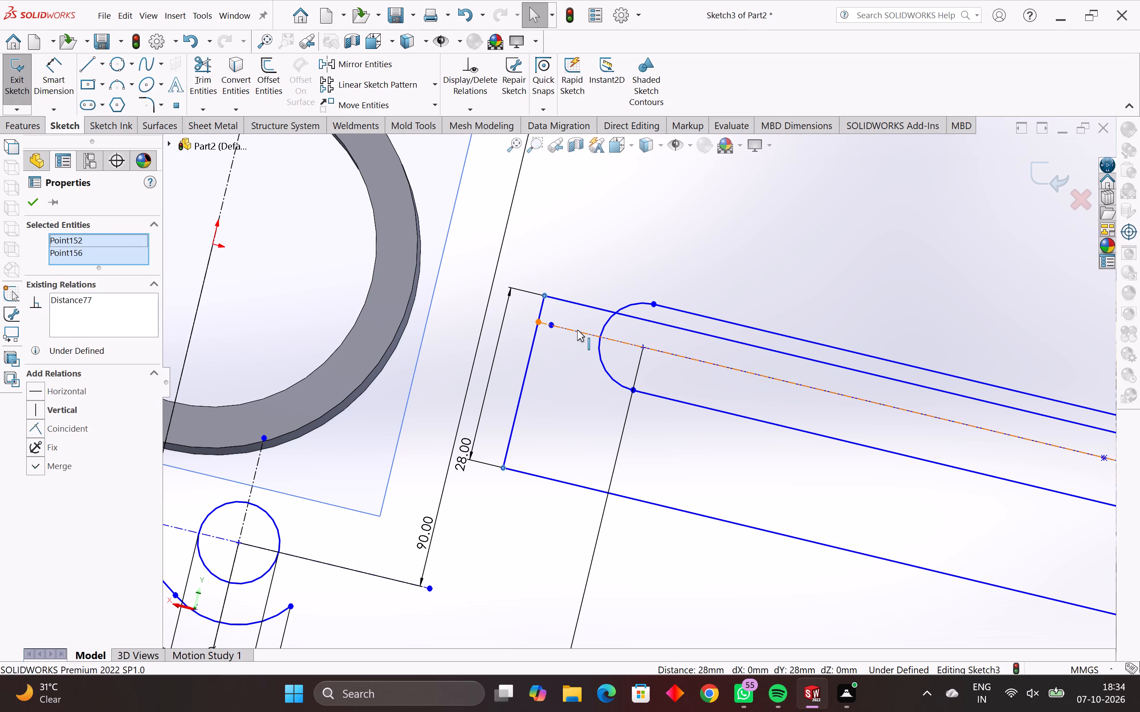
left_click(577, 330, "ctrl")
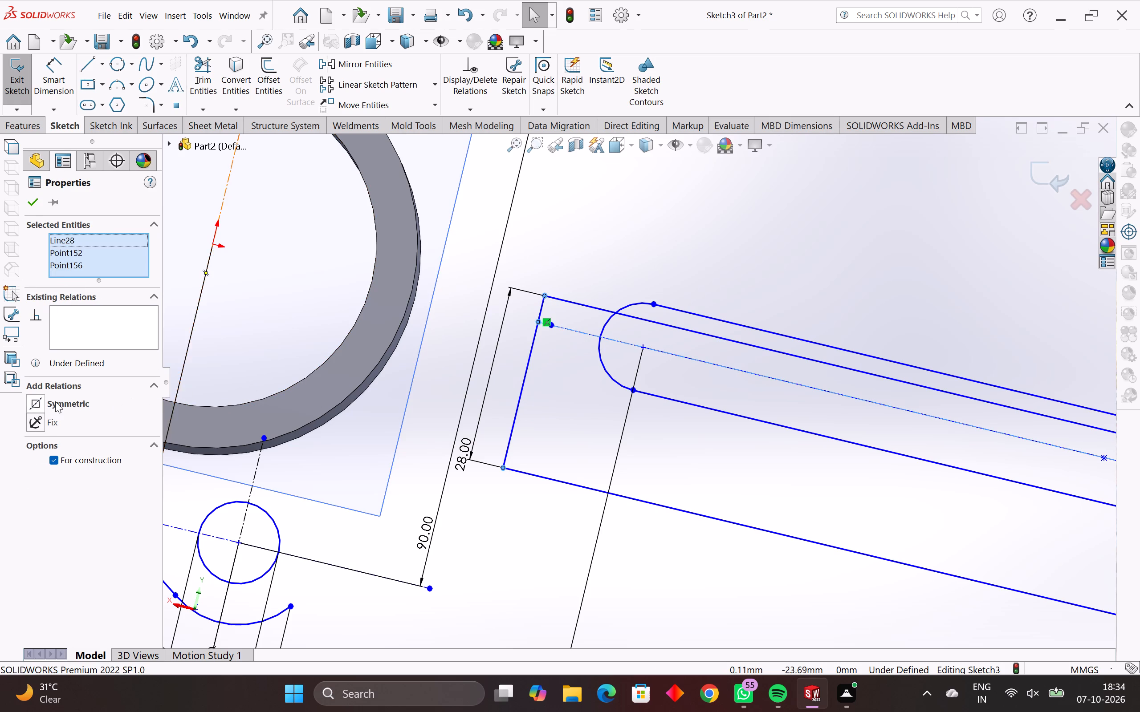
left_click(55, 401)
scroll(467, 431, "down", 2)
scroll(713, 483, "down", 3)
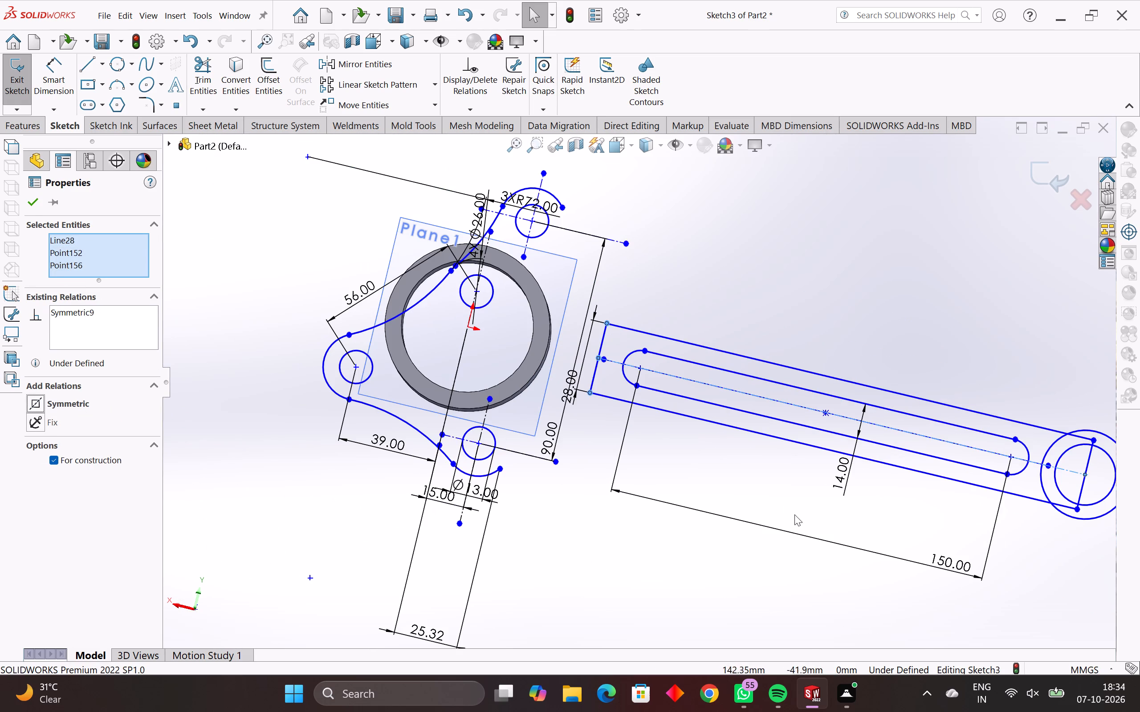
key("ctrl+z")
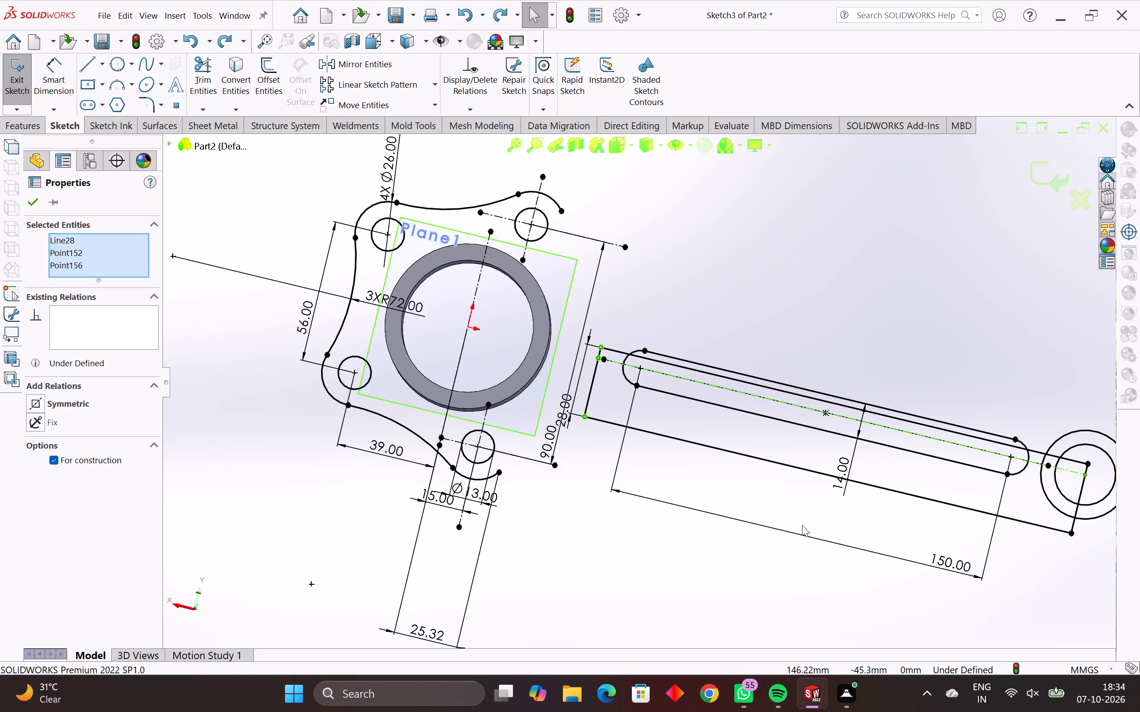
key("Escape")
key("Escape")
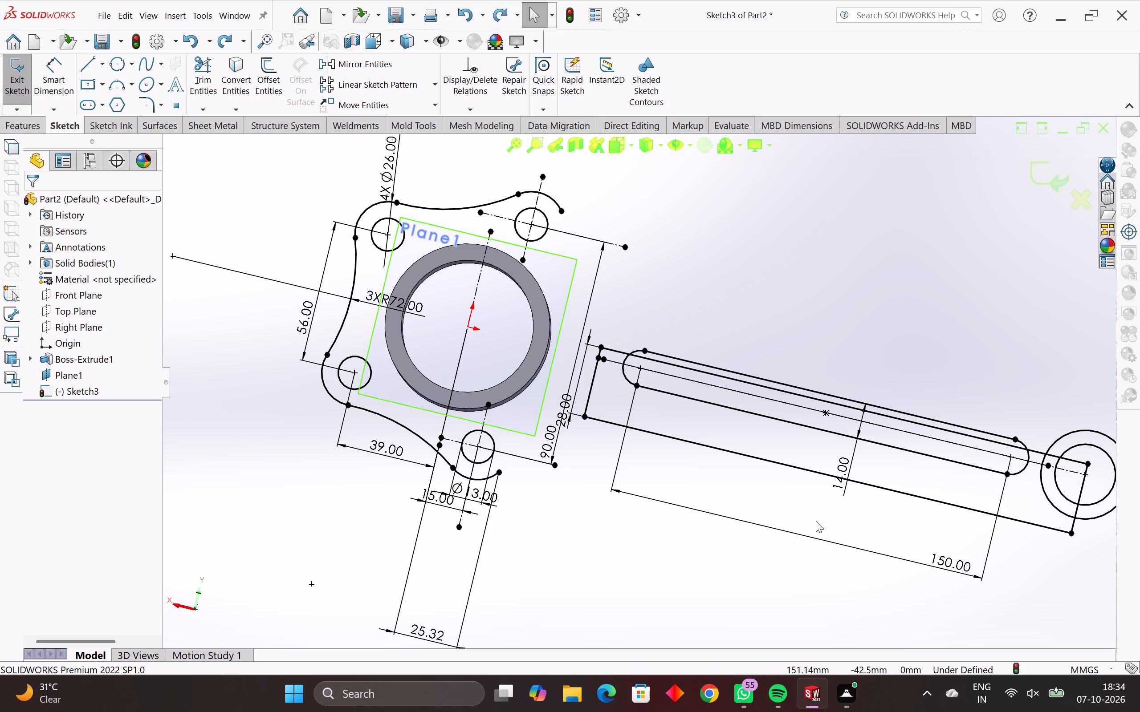
Examine the arm outline, slot and concentric circles from several angles relative to the tube.
middle_click_drag(908, 552, 880, 602)
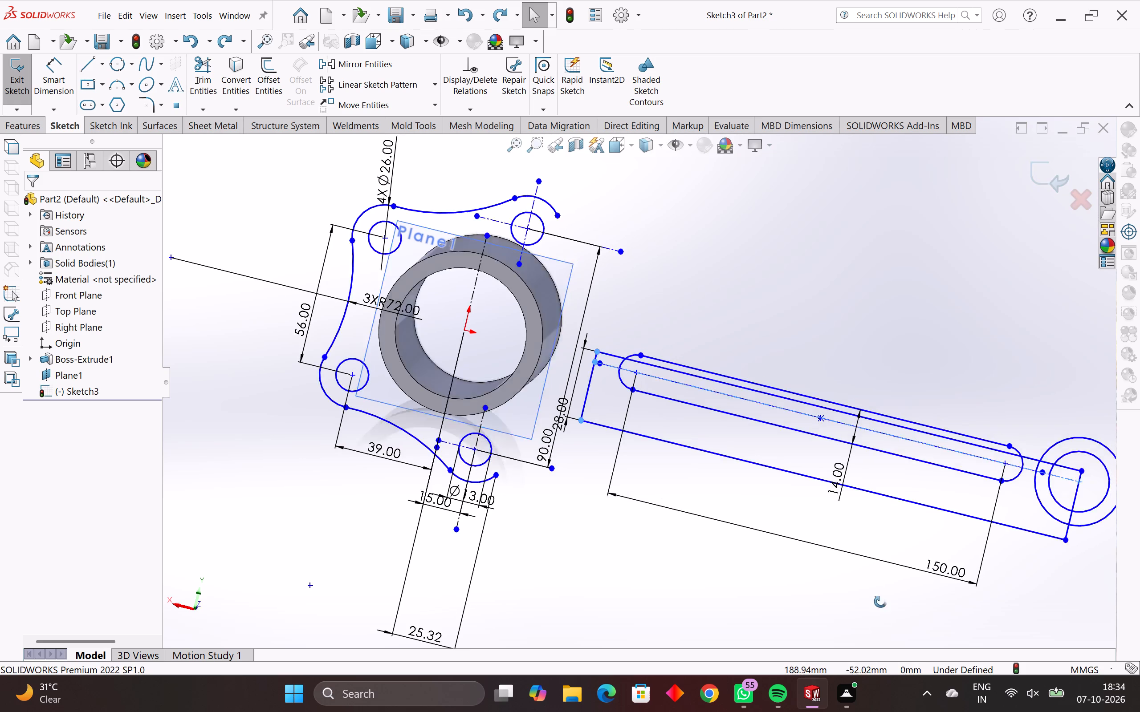
middle_click_drag(880, 602, 826, 637)
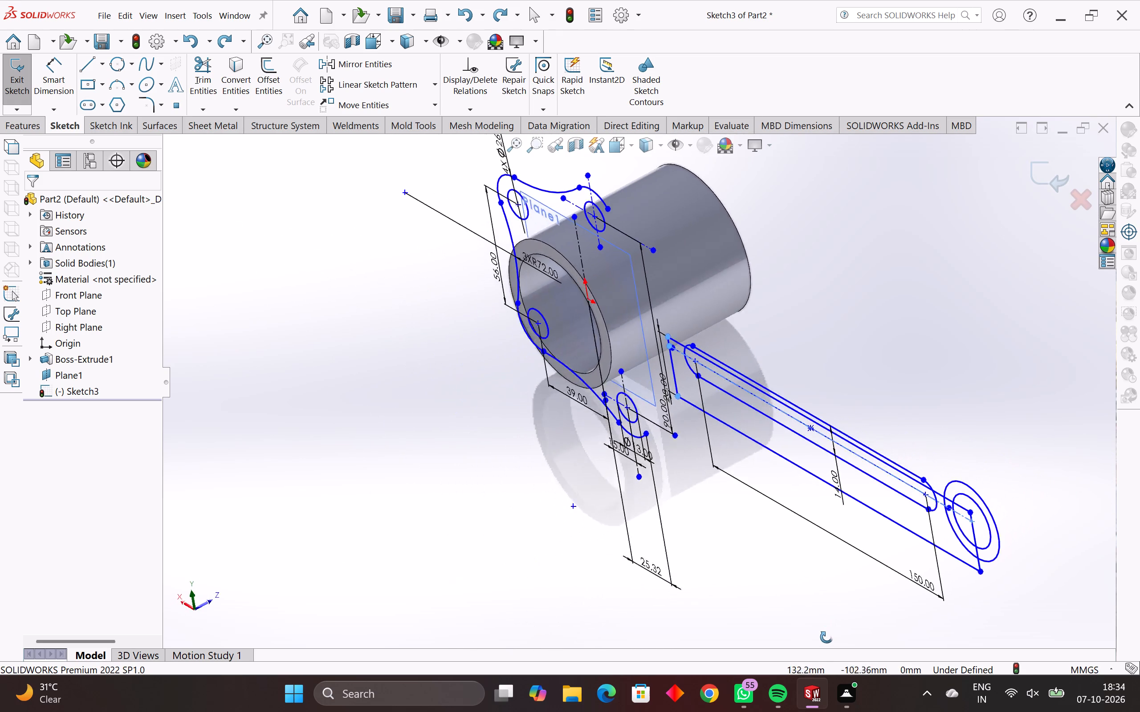
middle_click_drag(826, 637, 821, 706)
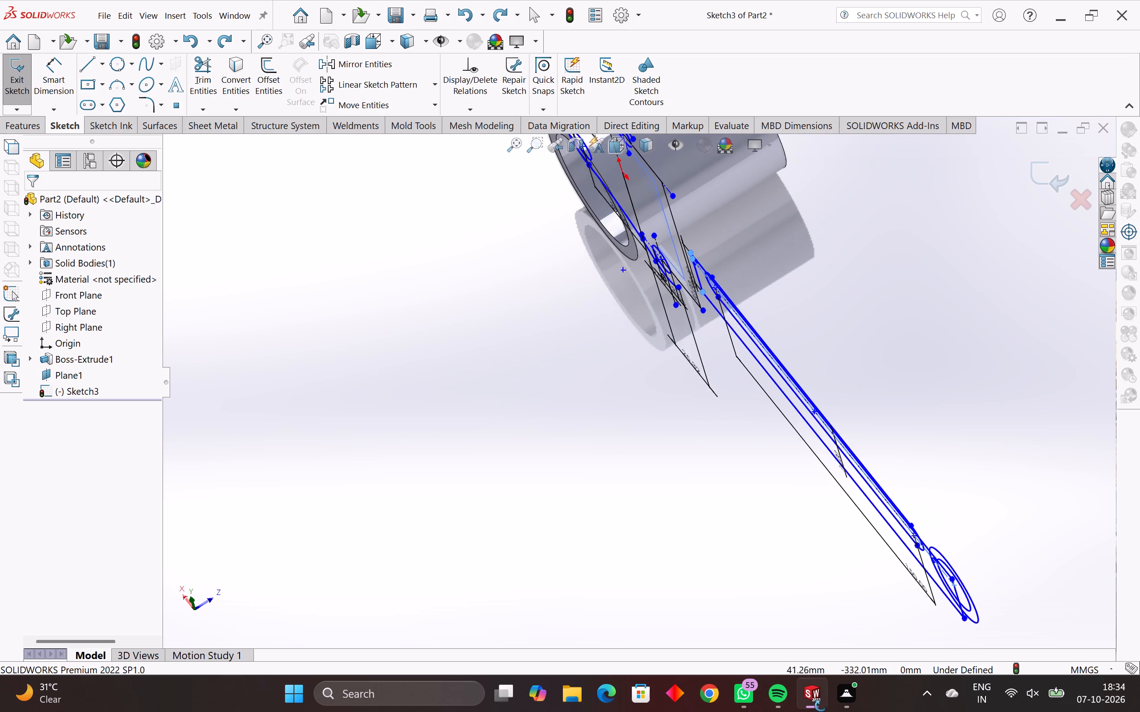
middle_click_drag(821, 706, 818, 711)
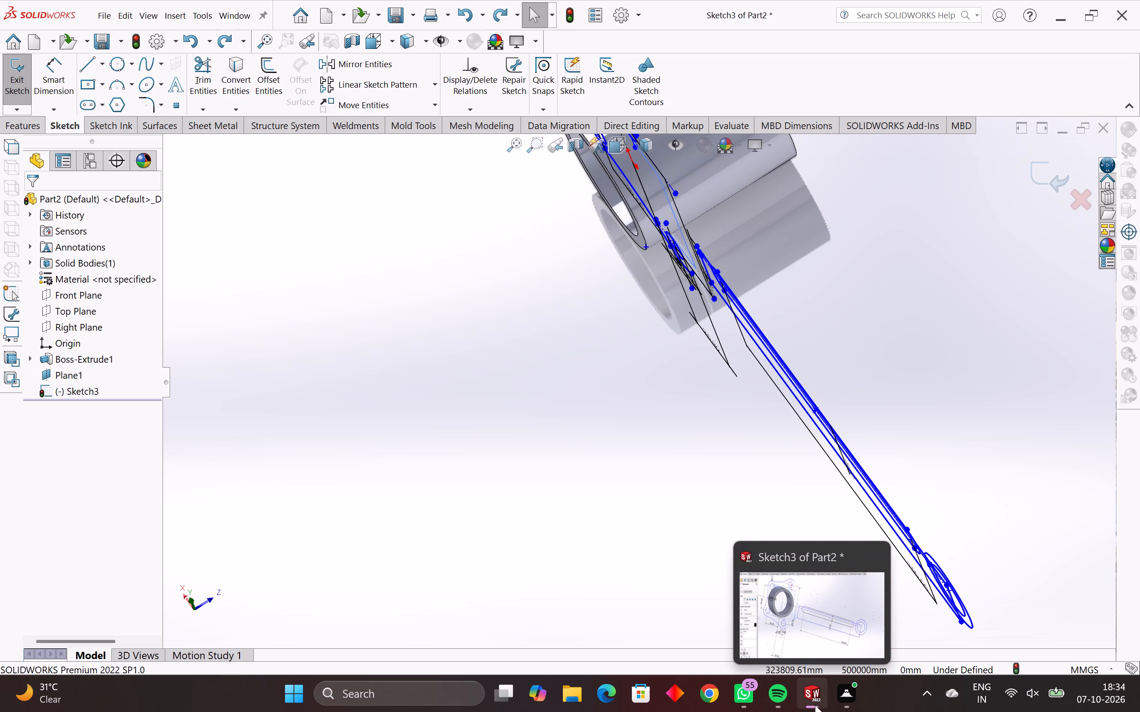
middle_click_drag(941, 552, 1000, 509)
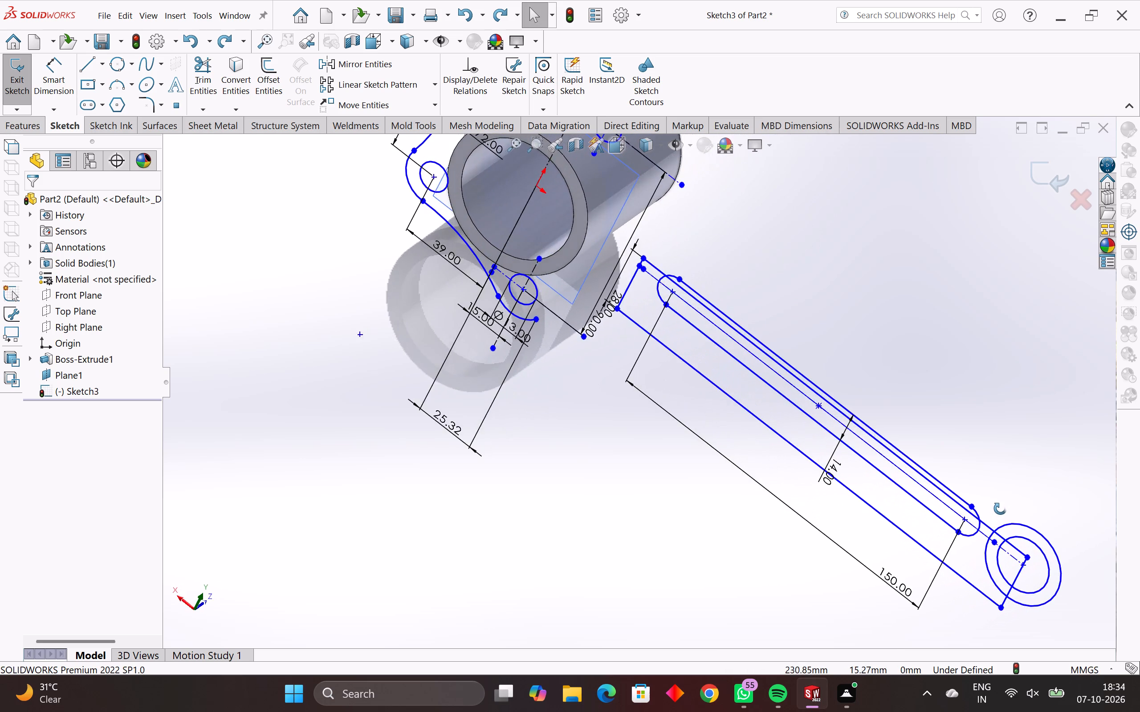
middle_click_drag(1000, 509, 920, 648)
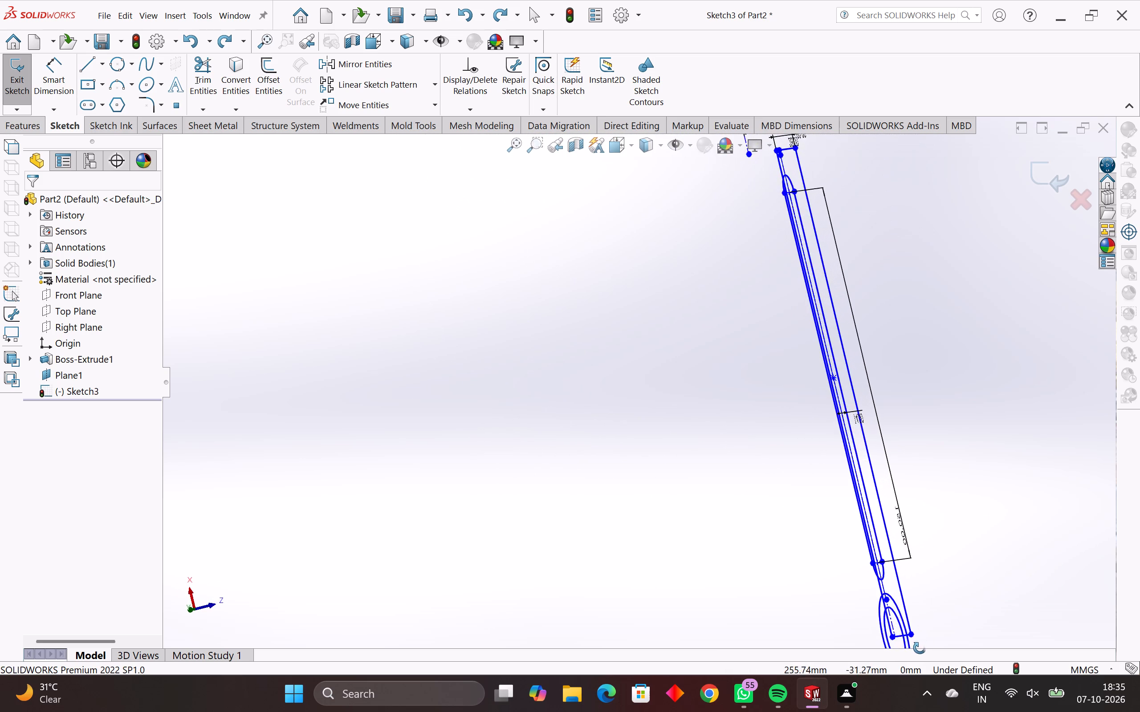
middle_click_drag(920, 648, 996, 550)
scroll(1001, 546, "down", 2)
scroll(917, 508, "down", 2)
middle_click_drag(890, 490, 823, 503)
scroll(847, 494, "down", 1)
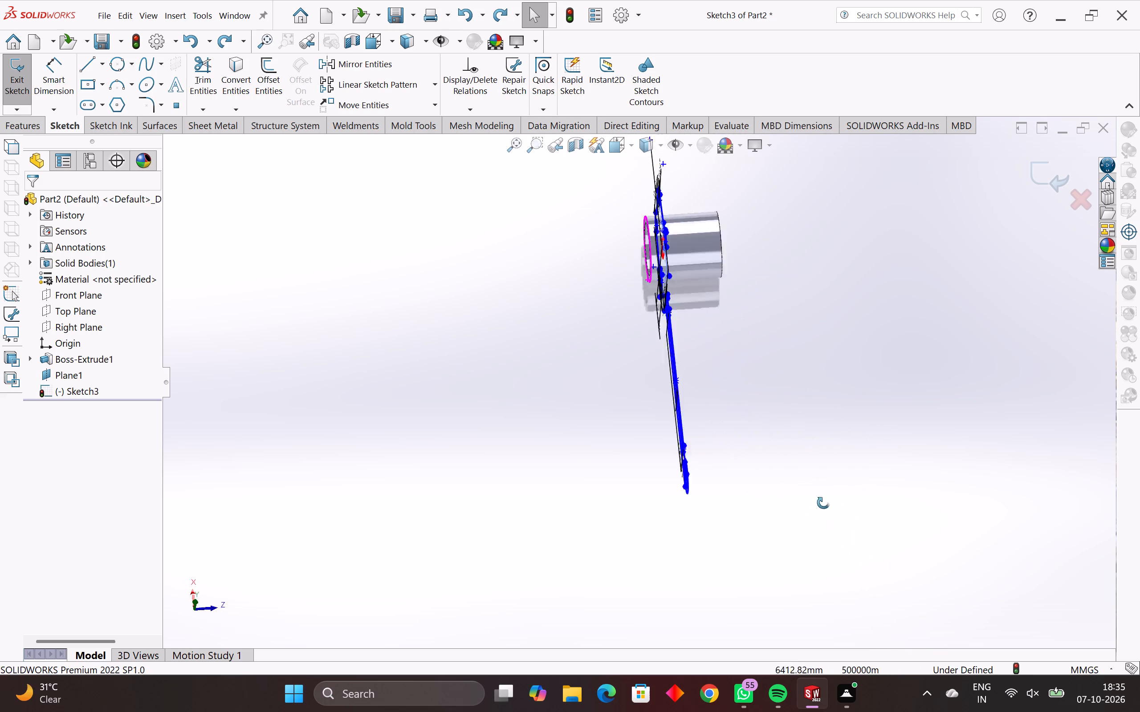
middle_click_drag(823, 503, 952, 432)
scroll(707, 308, "up", 3)
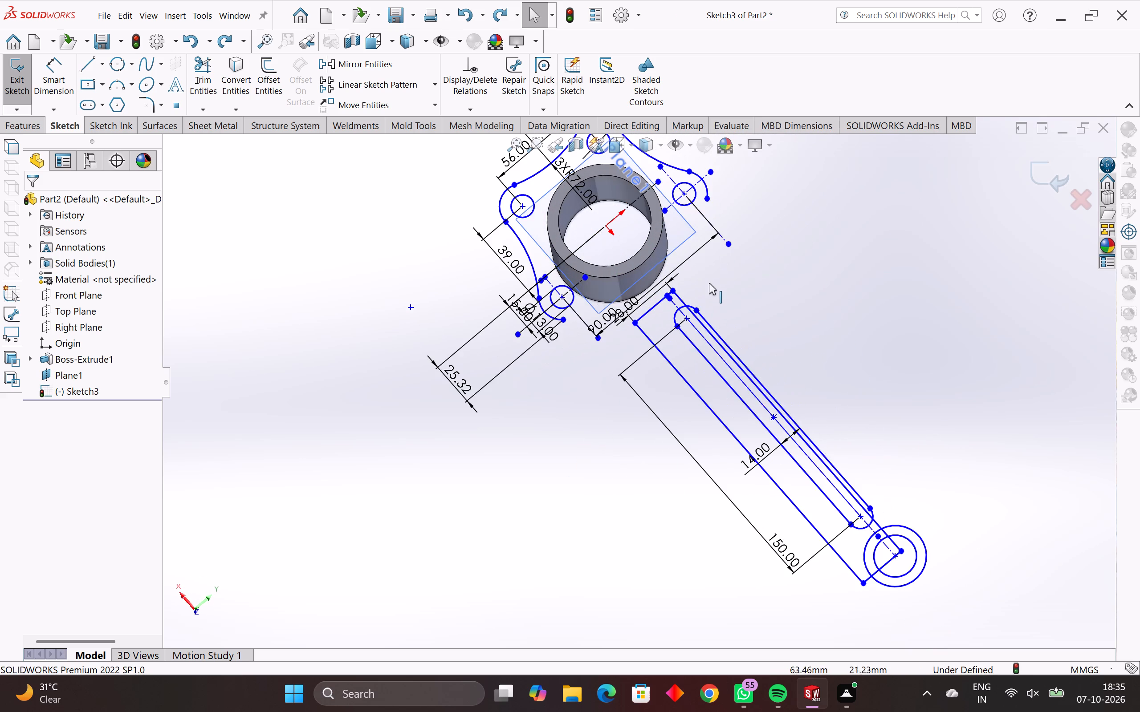
middle_click_drag(709, 279, 709, 310)
scroll(709, 284, "up", 1)
scroll(708, 307, "down", 2)
scroll(669, 247, "up", 1)
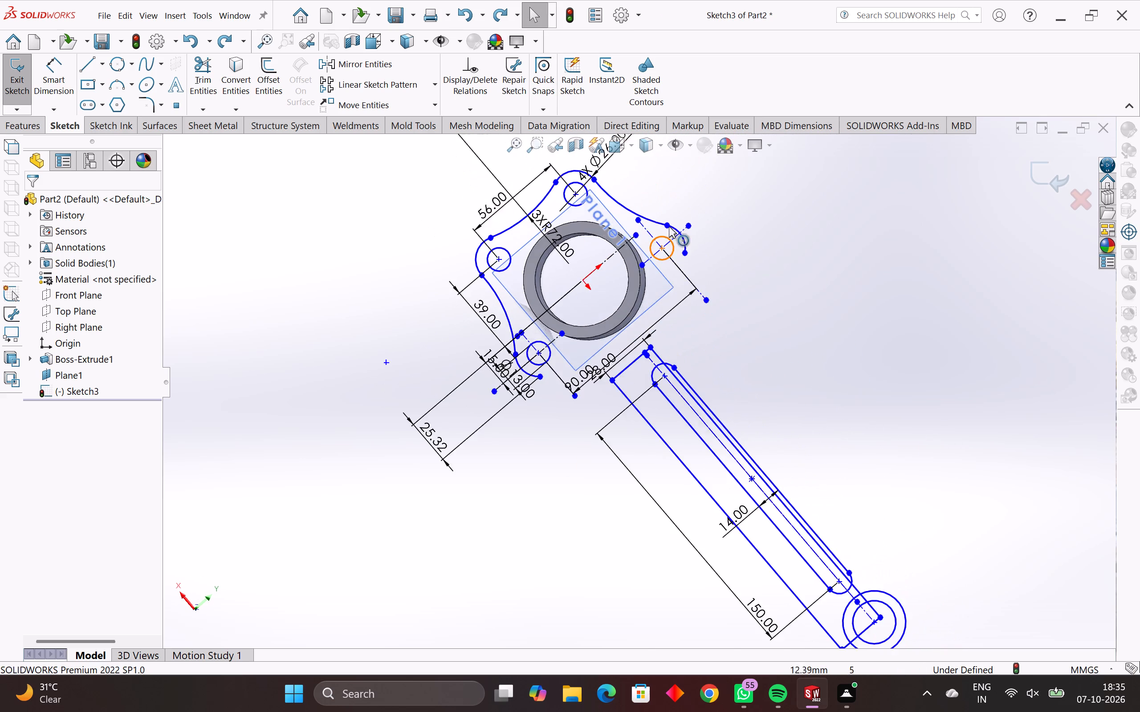
scroll(669, 227, "up", 2)
scroll(672, 231, "down", 4)
scroll(810, 600, "up", 3)
scroll(641, 440, "up", 2)
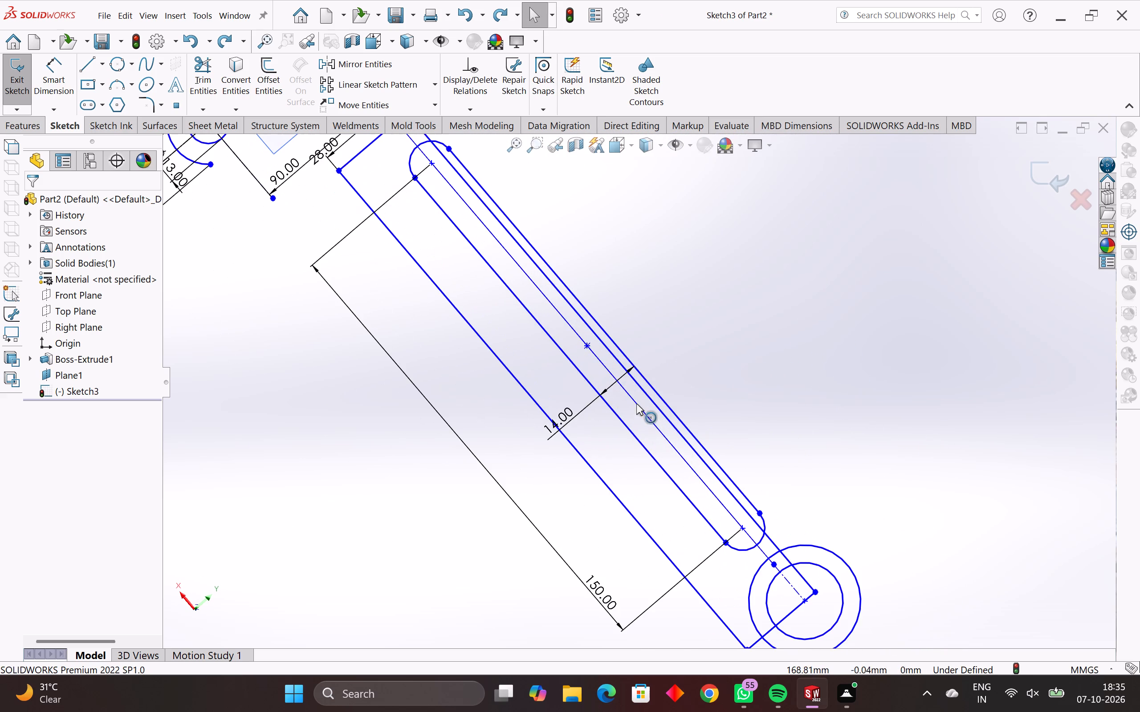
scroll(788, 595, "down", 4)
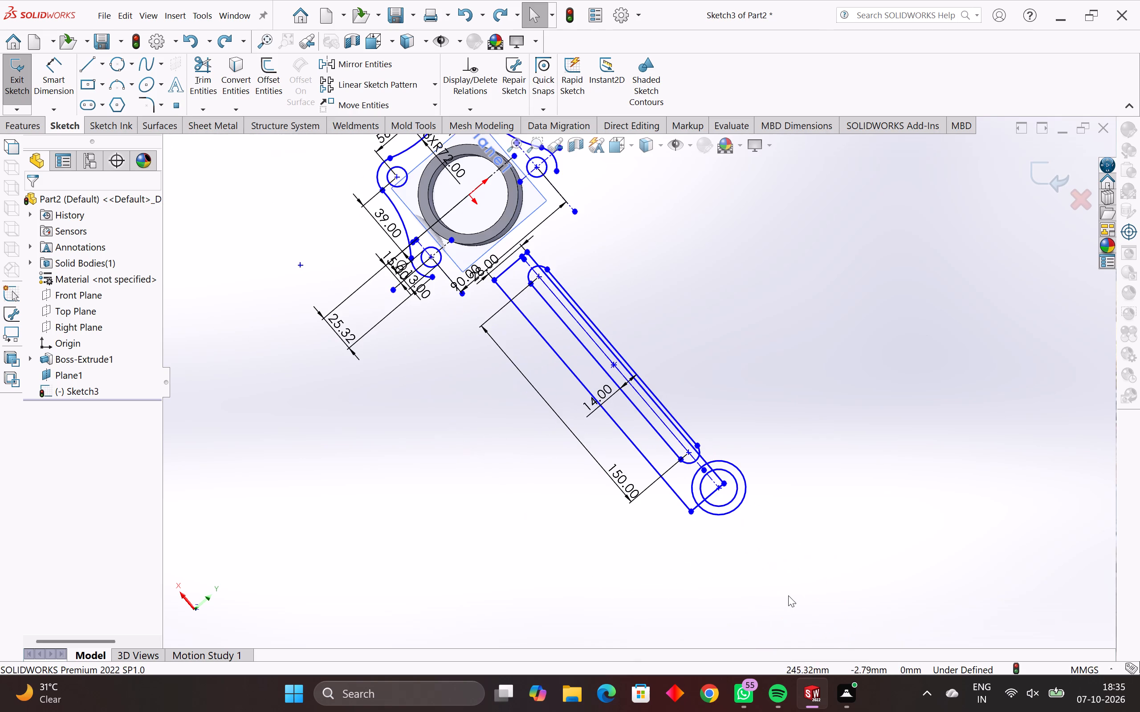
scroll(576, 276, "up", 2)
scroll(477, 303, "up", 2)
scroll(478, 297, "down", 4)
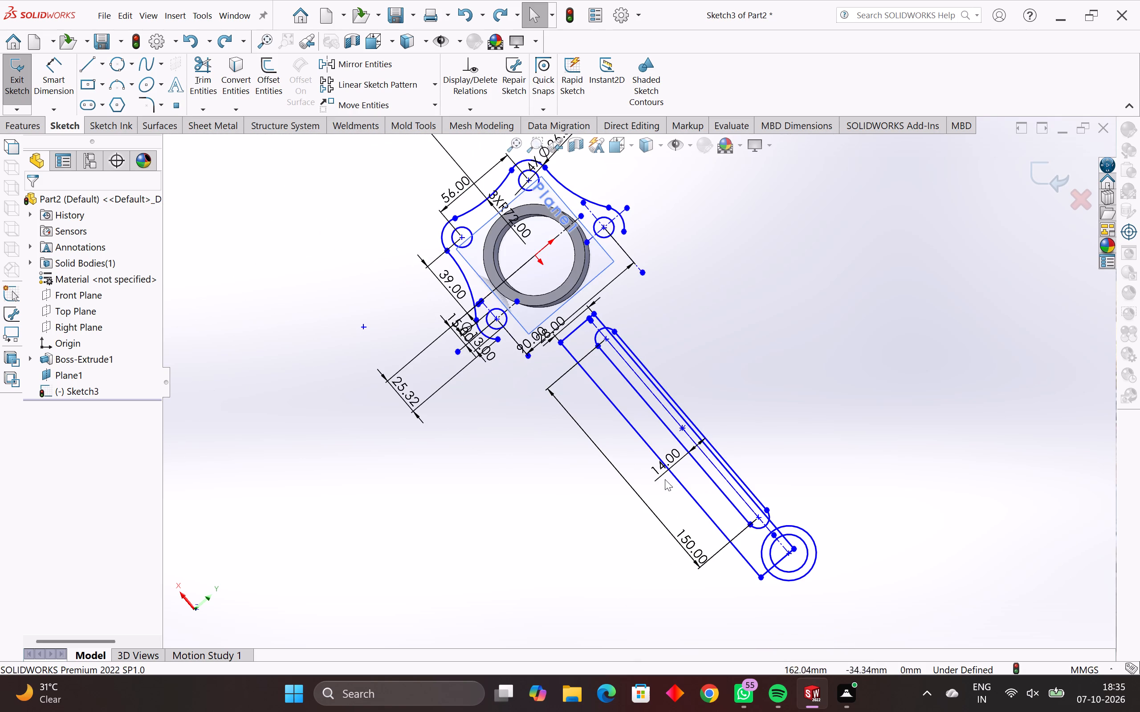
Delete the arm outline's two long sides and its short side near the tube, along with the slot's 14 mm width dimension.
left_click(650, 443)
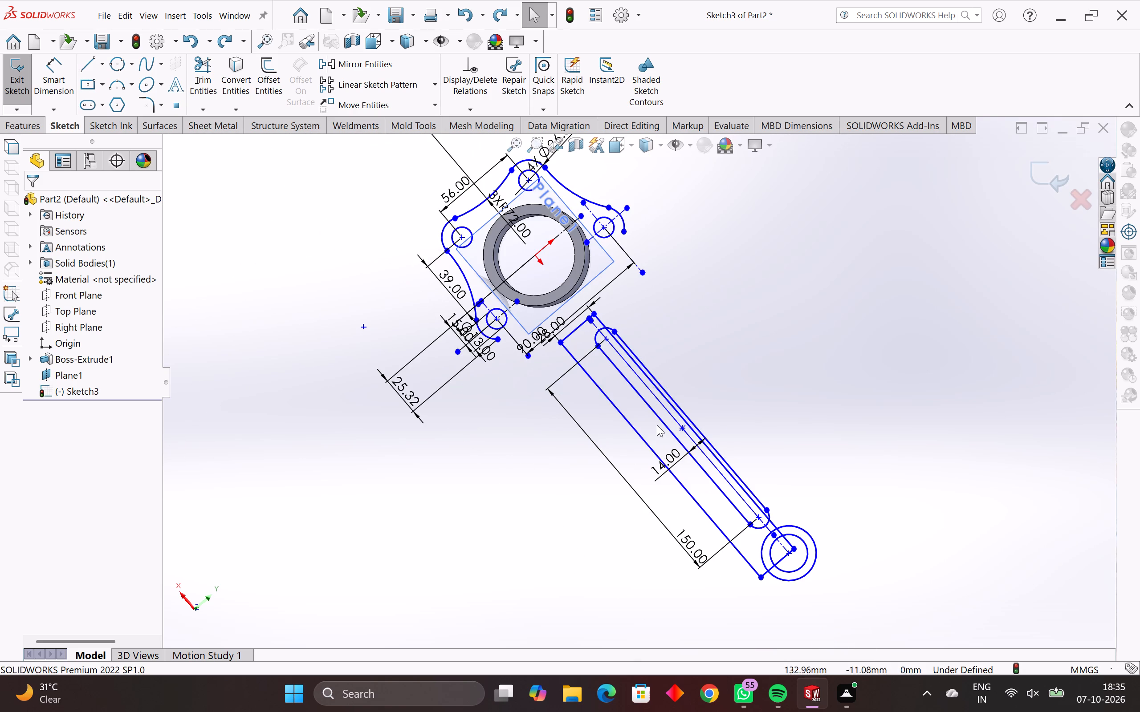
left_click_drag(657, 425, 626, 465)
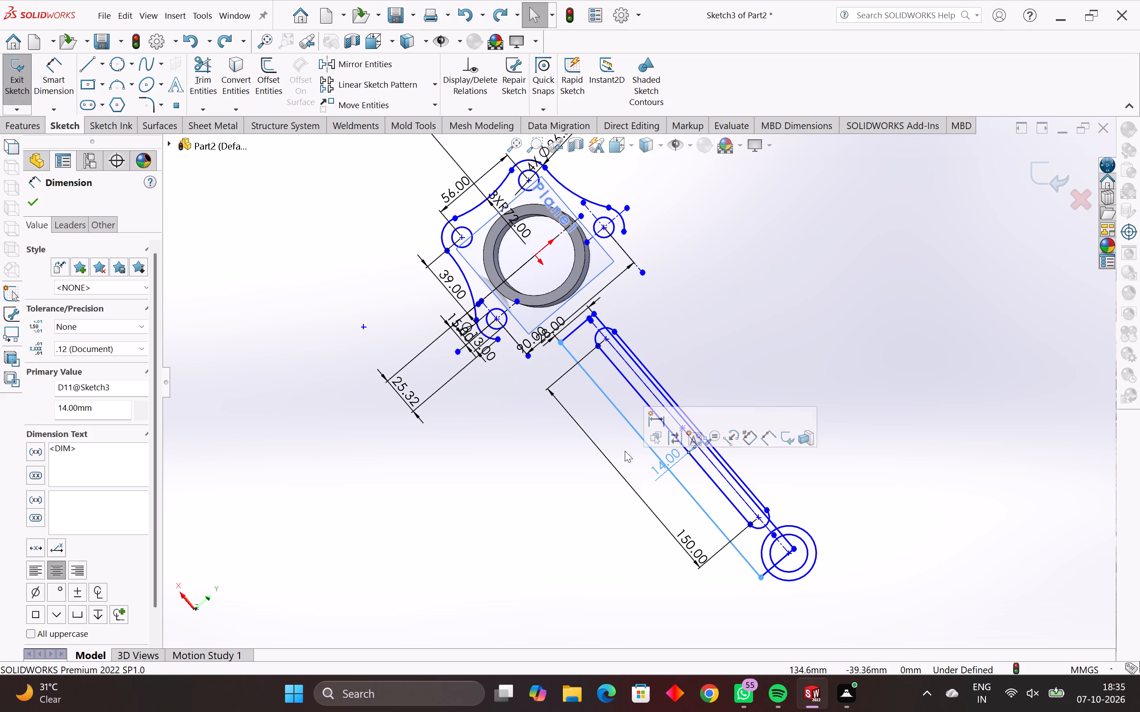
scroll(626, 442, "up", 3)
scroll(641, 286, "up", 2)
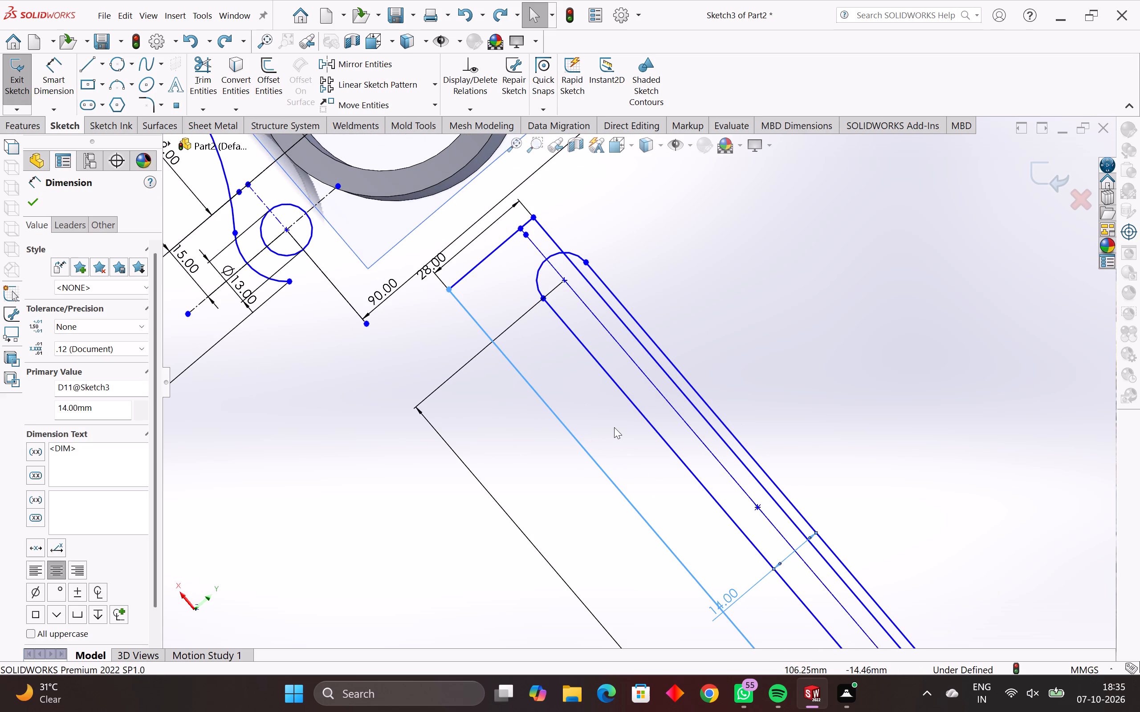
key("Delete")
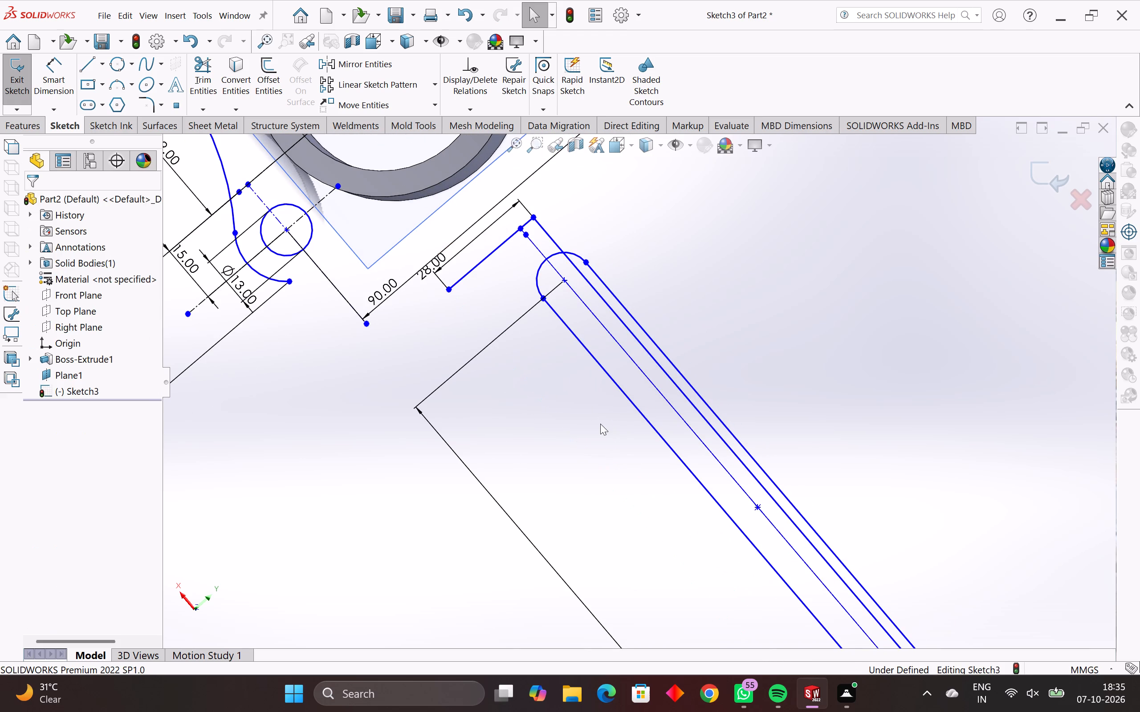
left_click(660, 371)
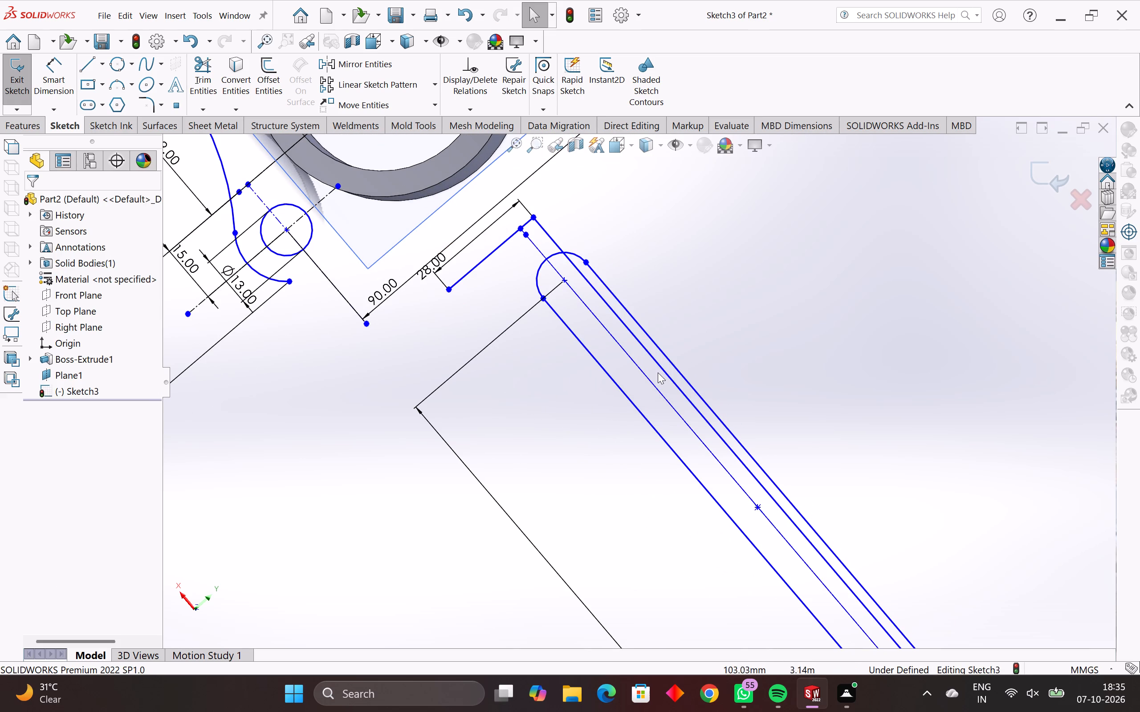
left_click(662, 365)
key("Delete")
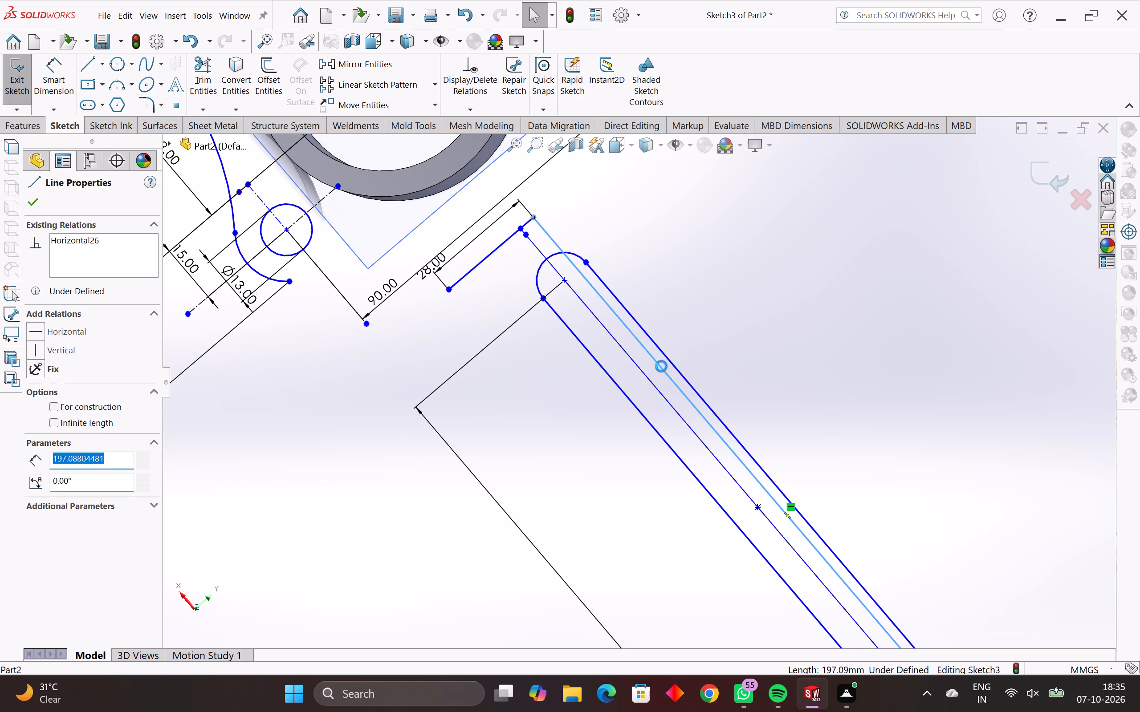
left_click_drag(501, 286, 453, 268)
key("Delete")
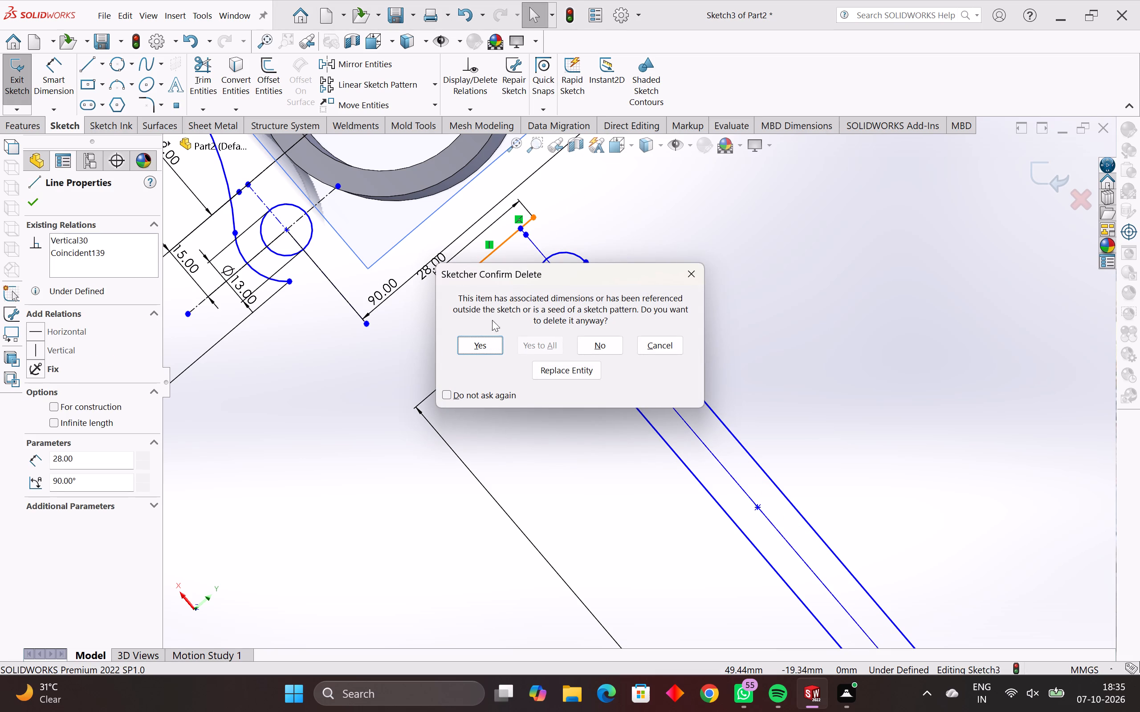
left_click(484, 349)
Delete the longer of the two overlapping horizontal centrelines that run along the slot.
scroll(530, 243, "up", 6)
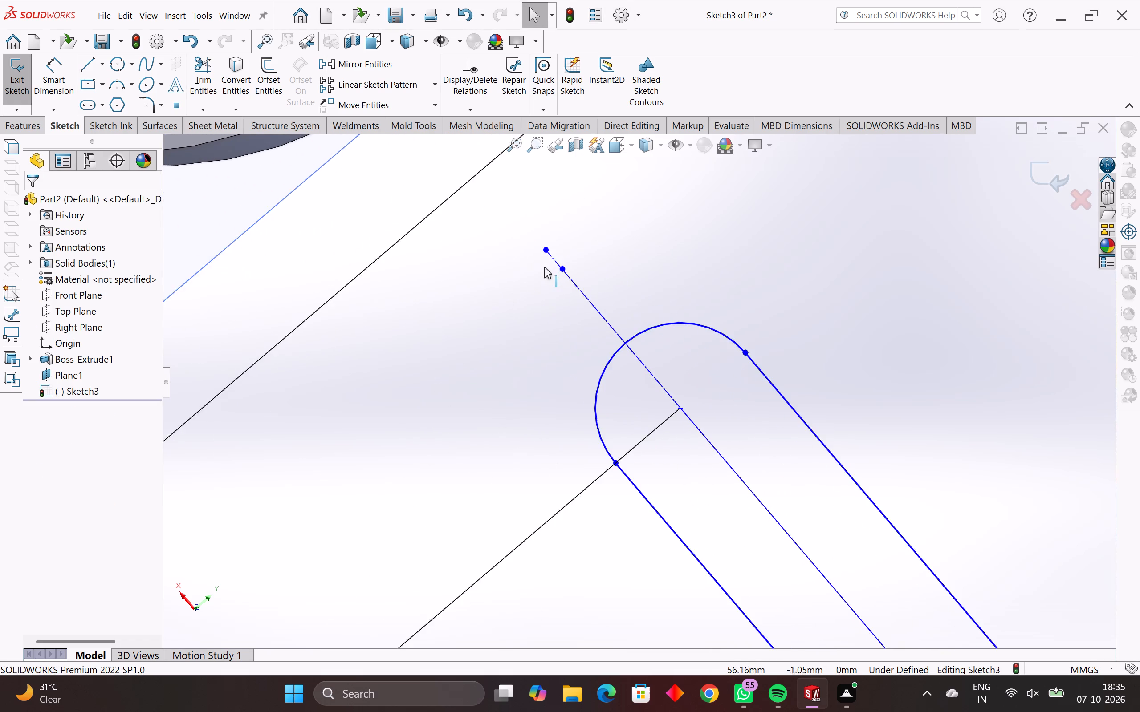
scroll(561, 267, "up", 4)
left_click_drag(561, 267, 572, 290)
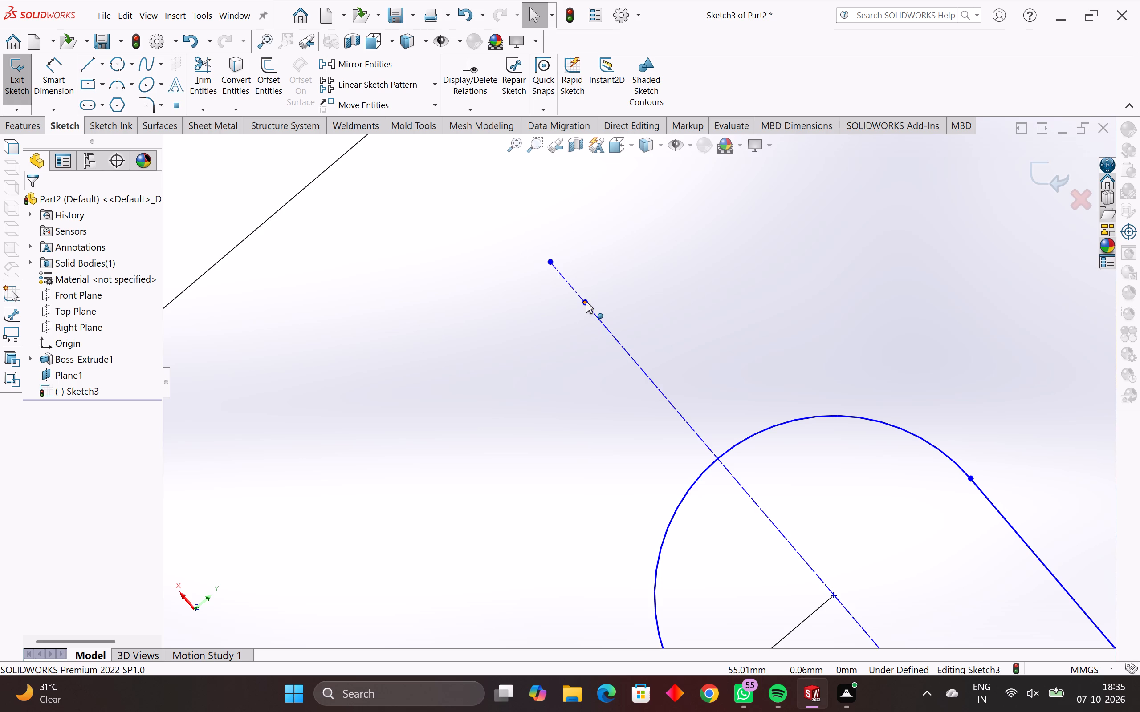
left_click(586, 302)
left_click_drag(609, 309, 587, 340)
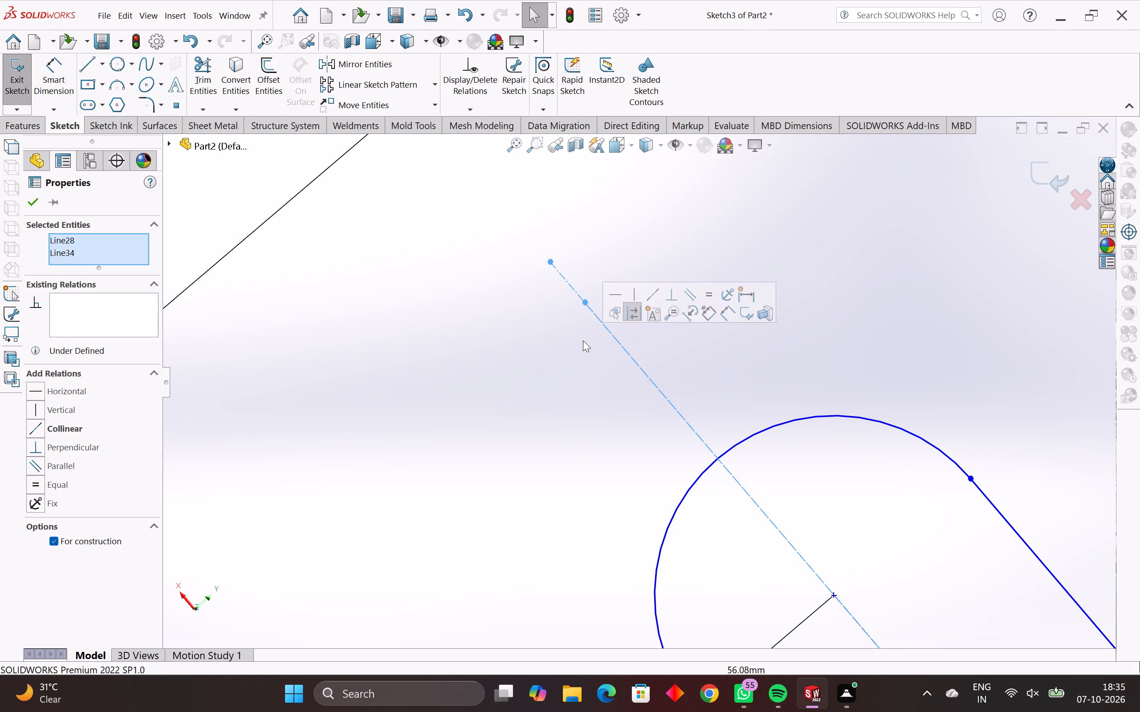
key("Escape")
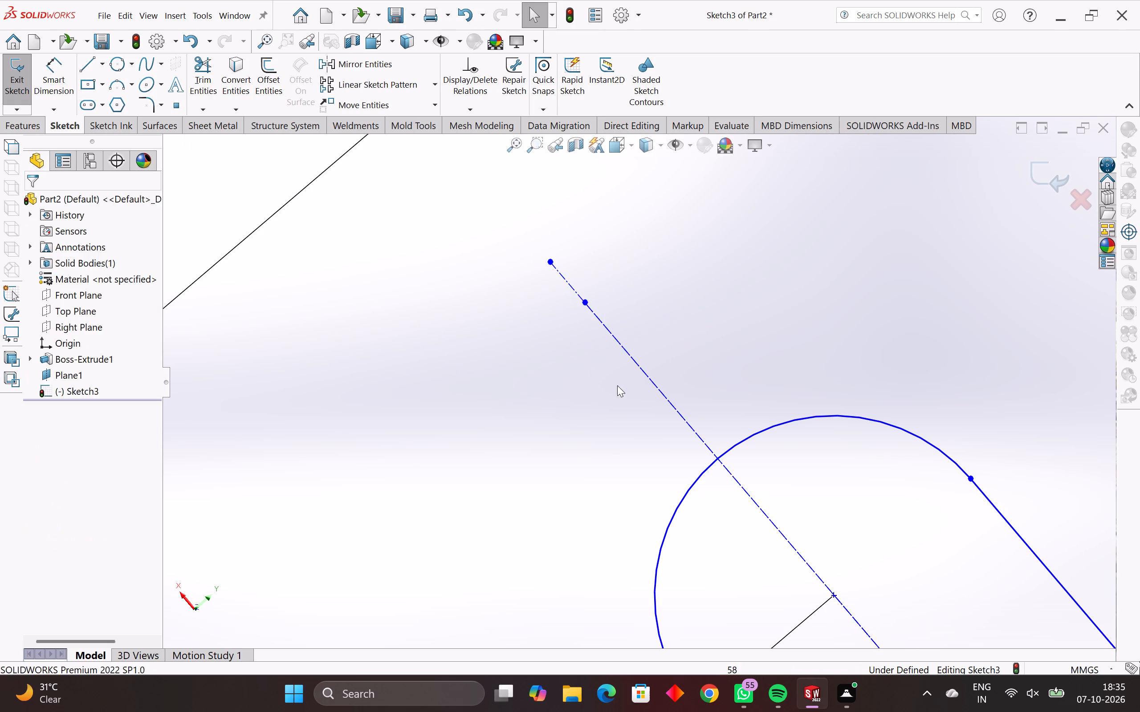
left_click_drag(571, 264, 546, 289)
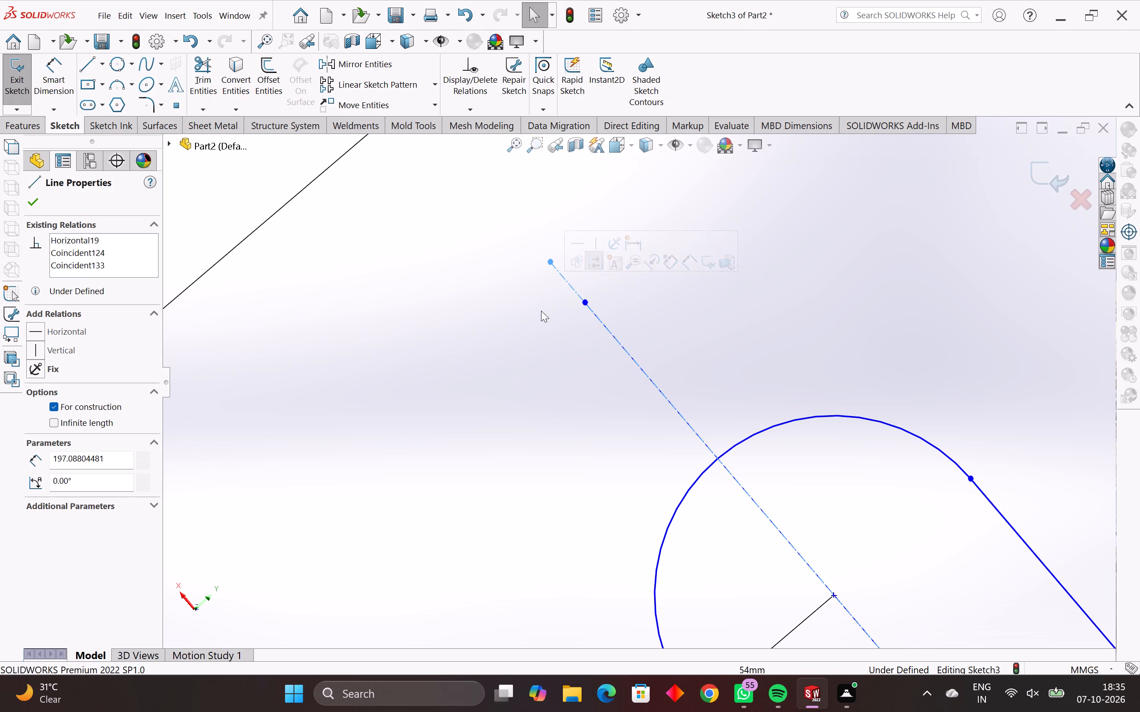
key("Delete")
Extend the slot centreline's far end horizontally through the centre of the concentric circles, to about X 256 mm, Y 0.
scroll(629, 349, "down", 4)
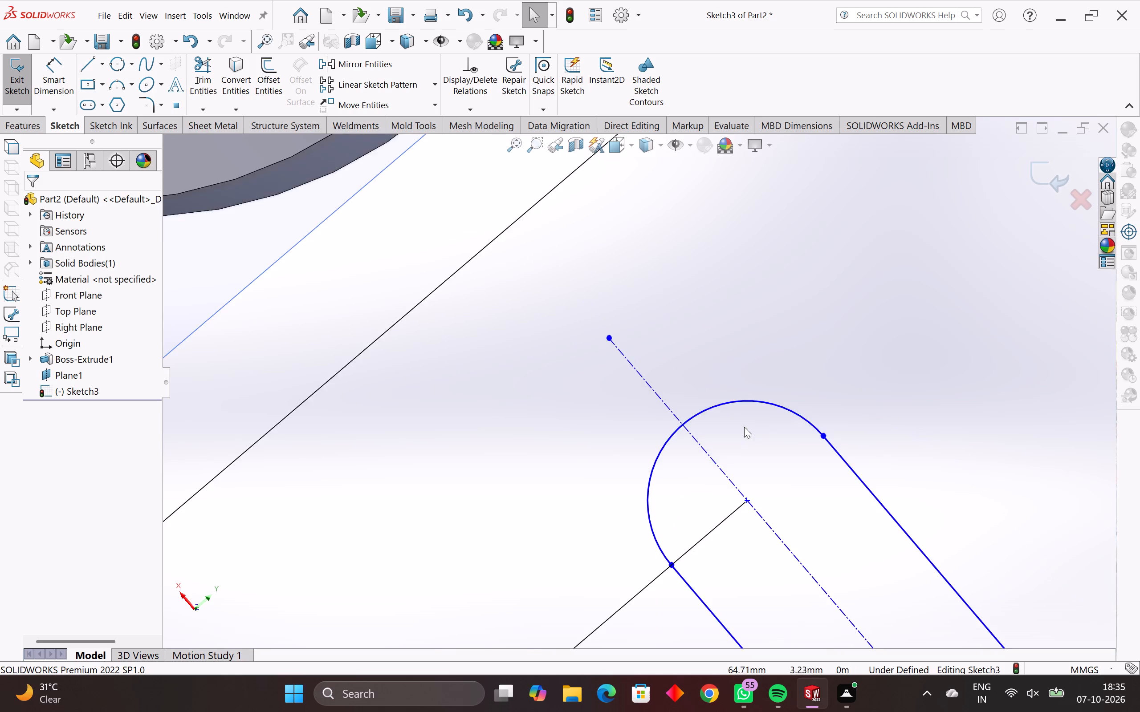
scroll(753, 442, "down", 9)
scroll(853, 633, "up", 4)
scroll(764, 542, "up", 1)
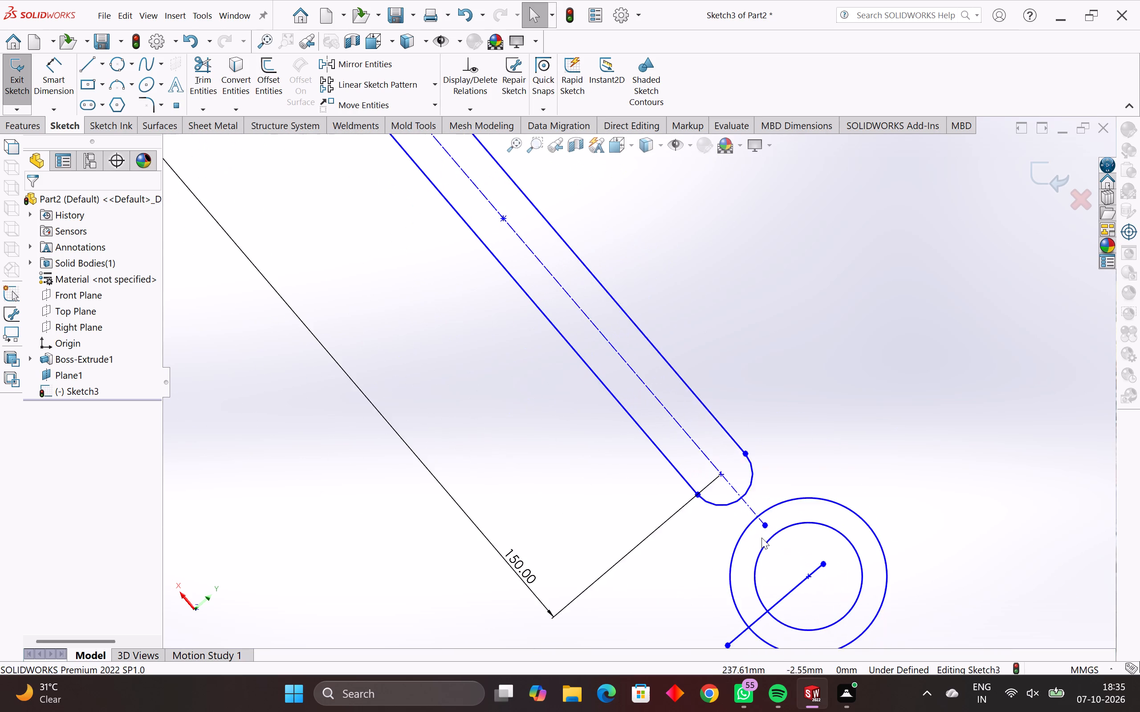
scroll(761, 538, "up", 2)
left_click_drag(755, 503, 778, 534)
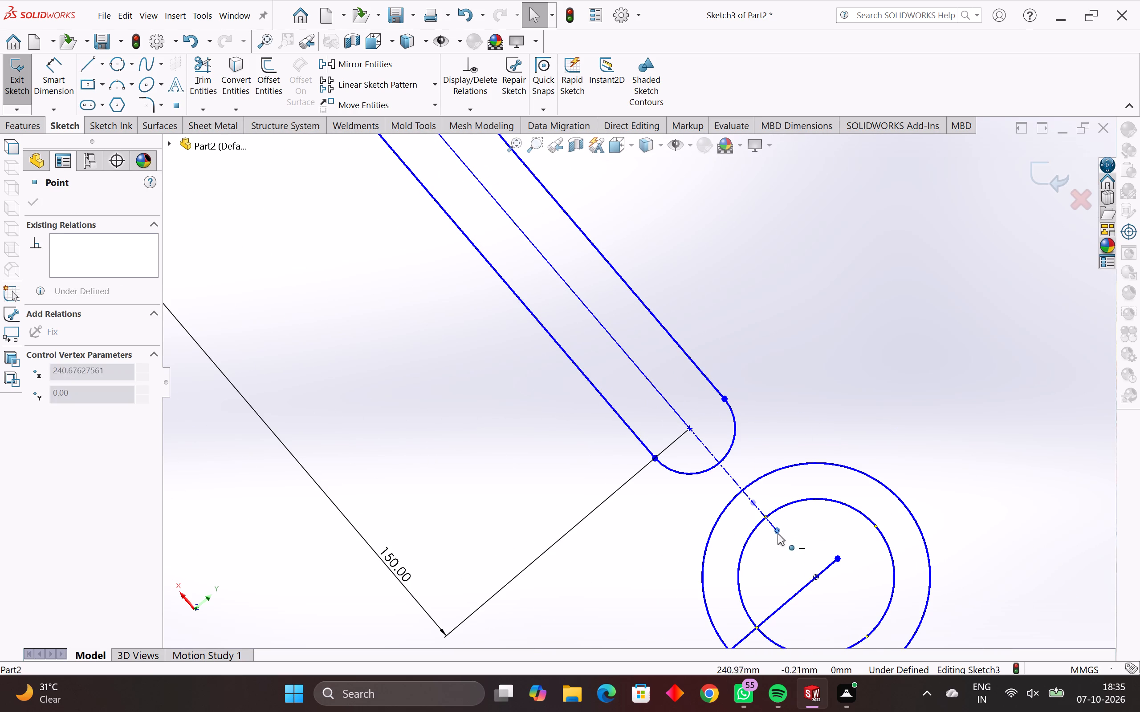
left_click_drag(778, 534, 841, 608)
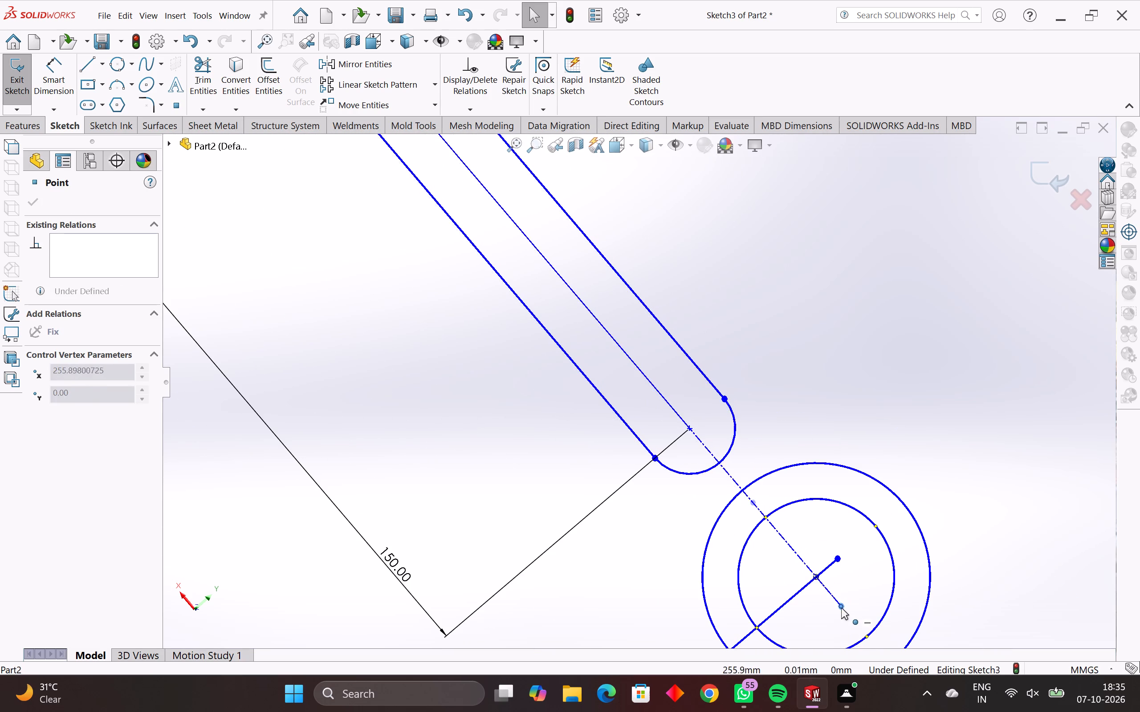
left_click_drag(841, 608, 841, 612)
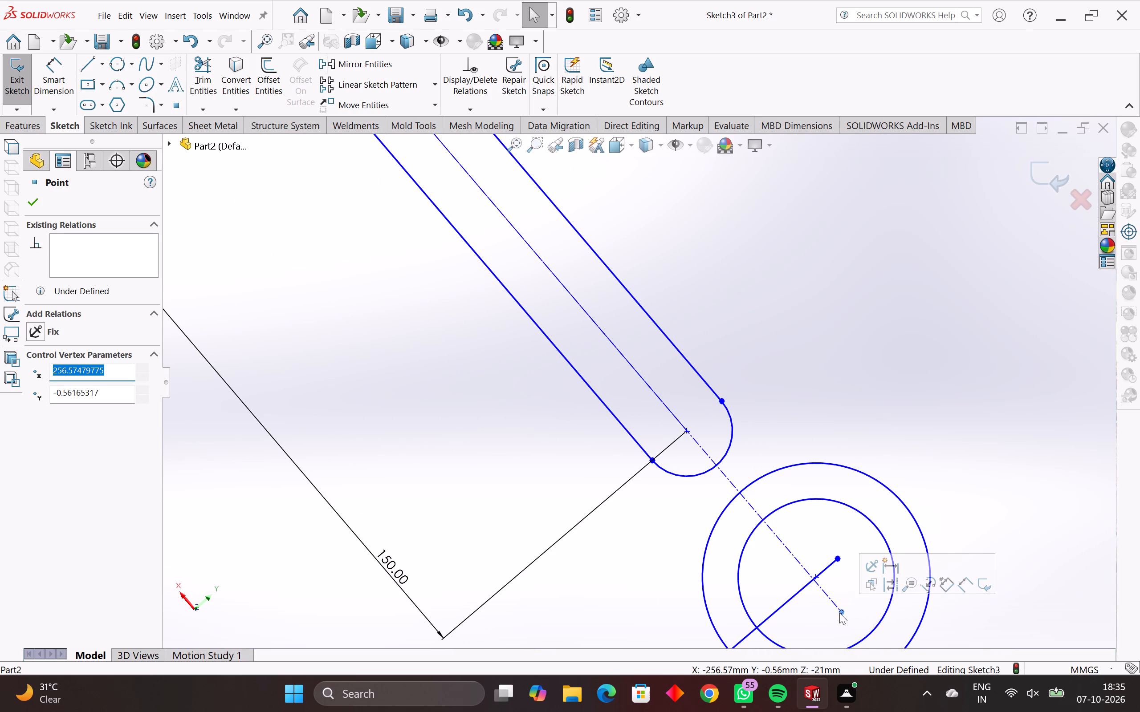
left_click_drag(841, 611, 846, 607)
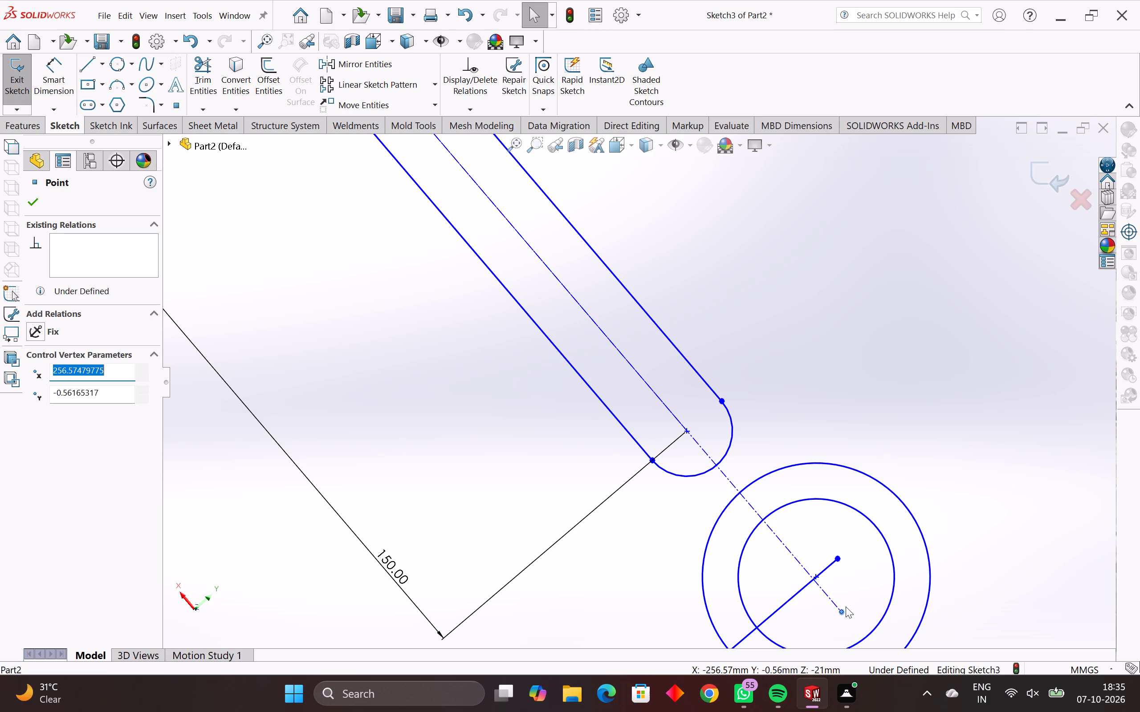
left_click_drag(846, 607, 848, 605)
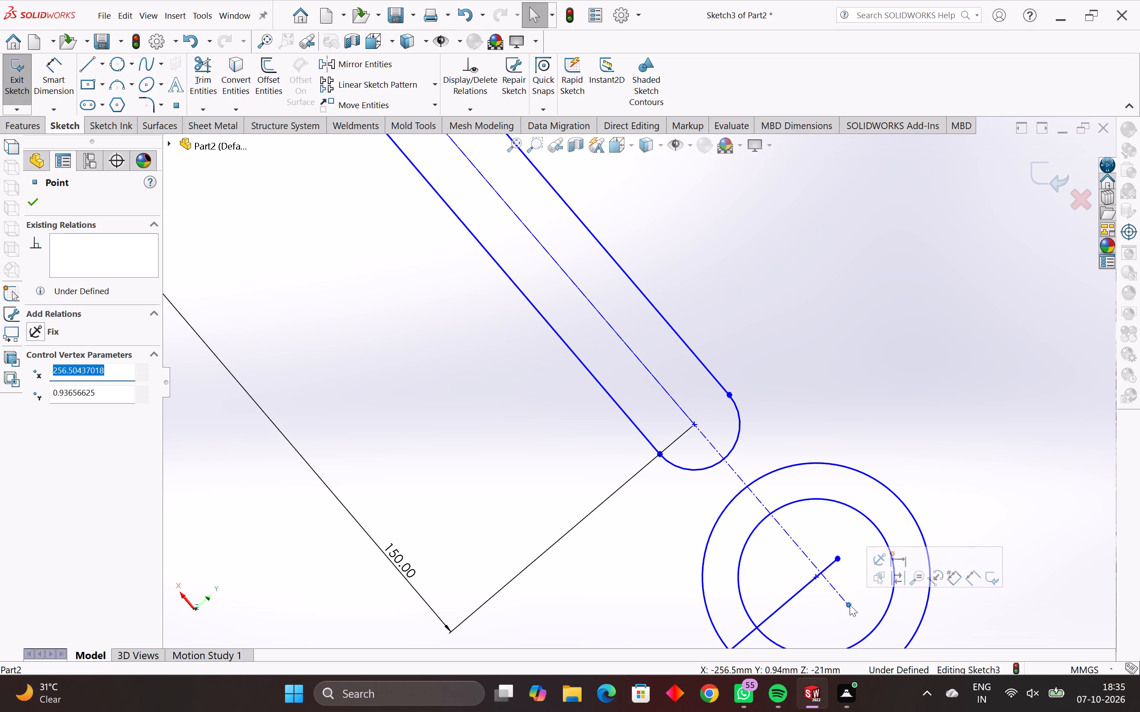
left_click_drag(850, 603, 842, 607)
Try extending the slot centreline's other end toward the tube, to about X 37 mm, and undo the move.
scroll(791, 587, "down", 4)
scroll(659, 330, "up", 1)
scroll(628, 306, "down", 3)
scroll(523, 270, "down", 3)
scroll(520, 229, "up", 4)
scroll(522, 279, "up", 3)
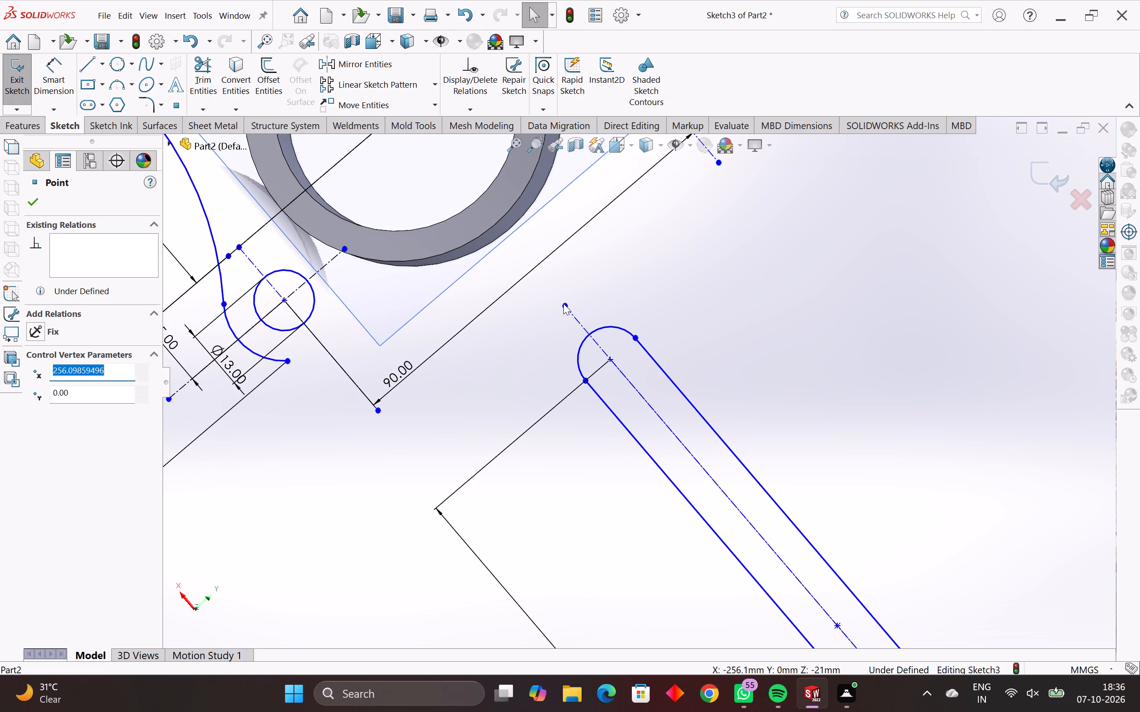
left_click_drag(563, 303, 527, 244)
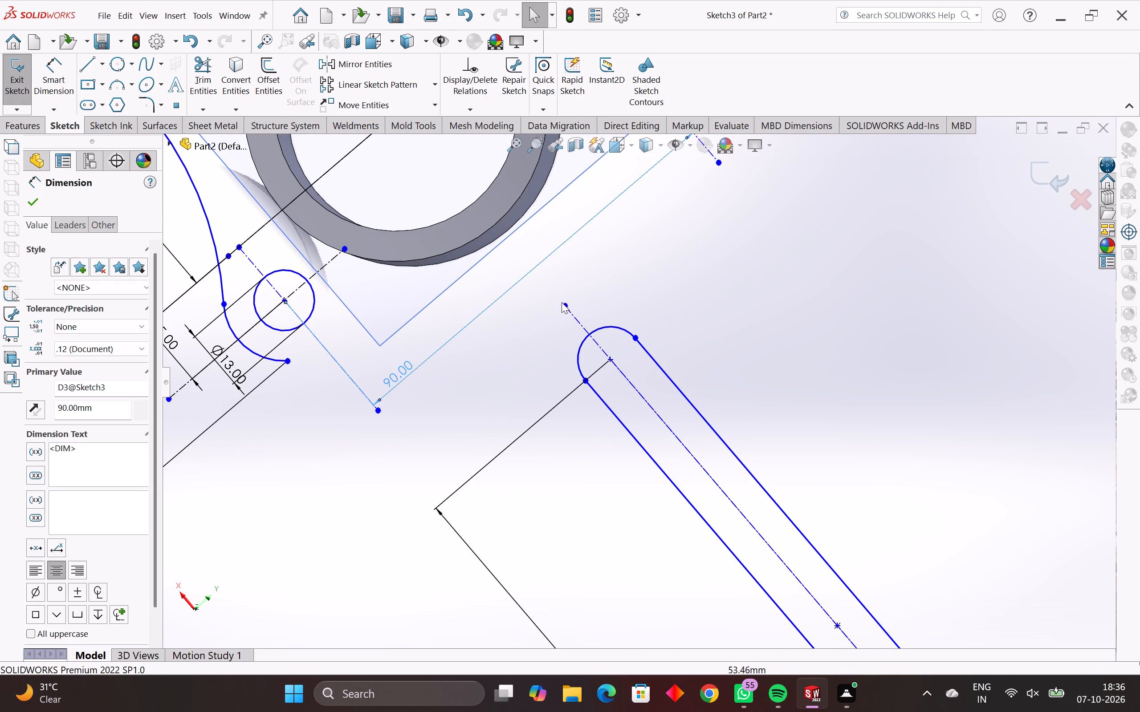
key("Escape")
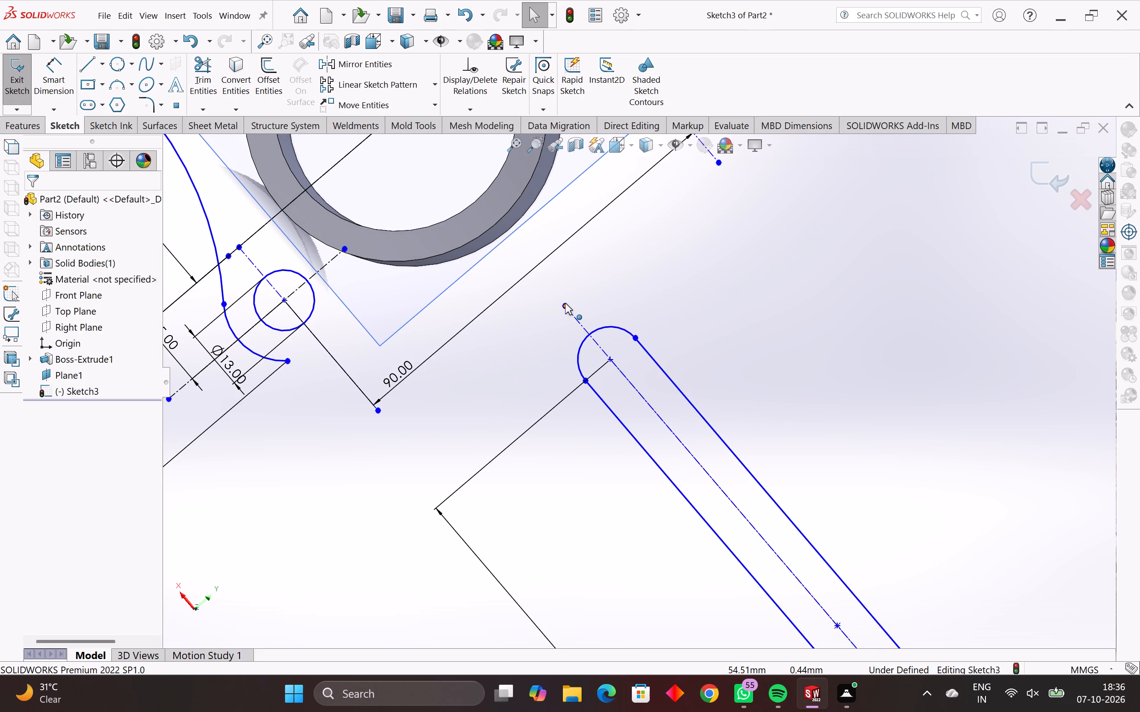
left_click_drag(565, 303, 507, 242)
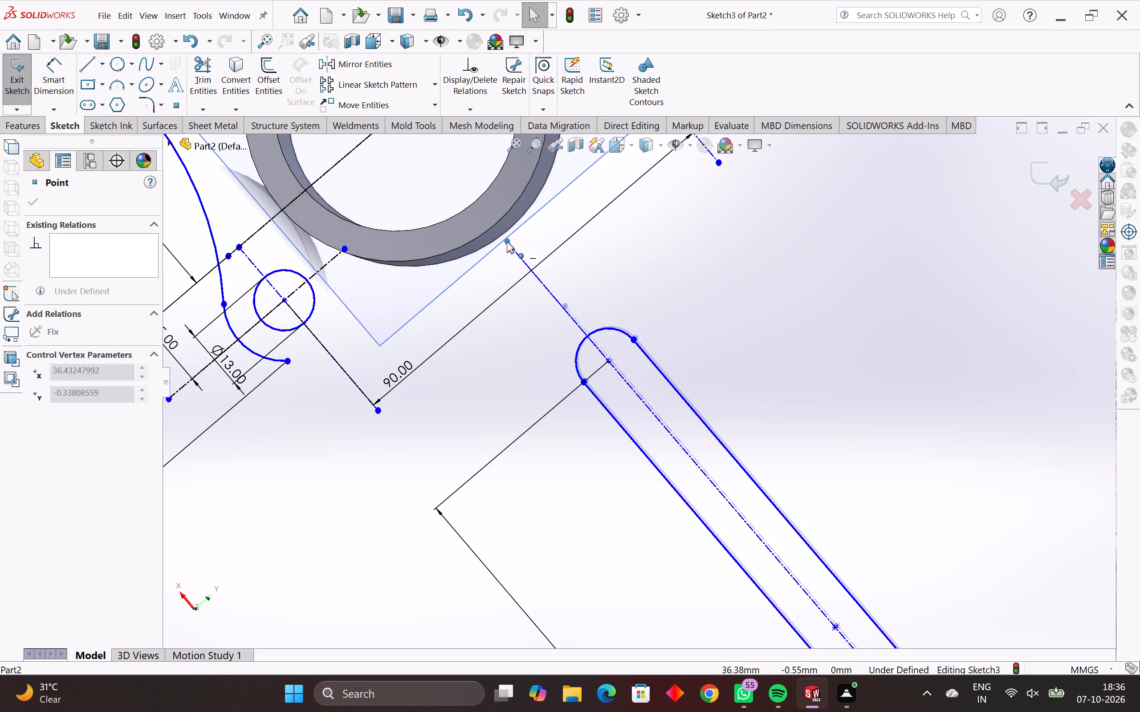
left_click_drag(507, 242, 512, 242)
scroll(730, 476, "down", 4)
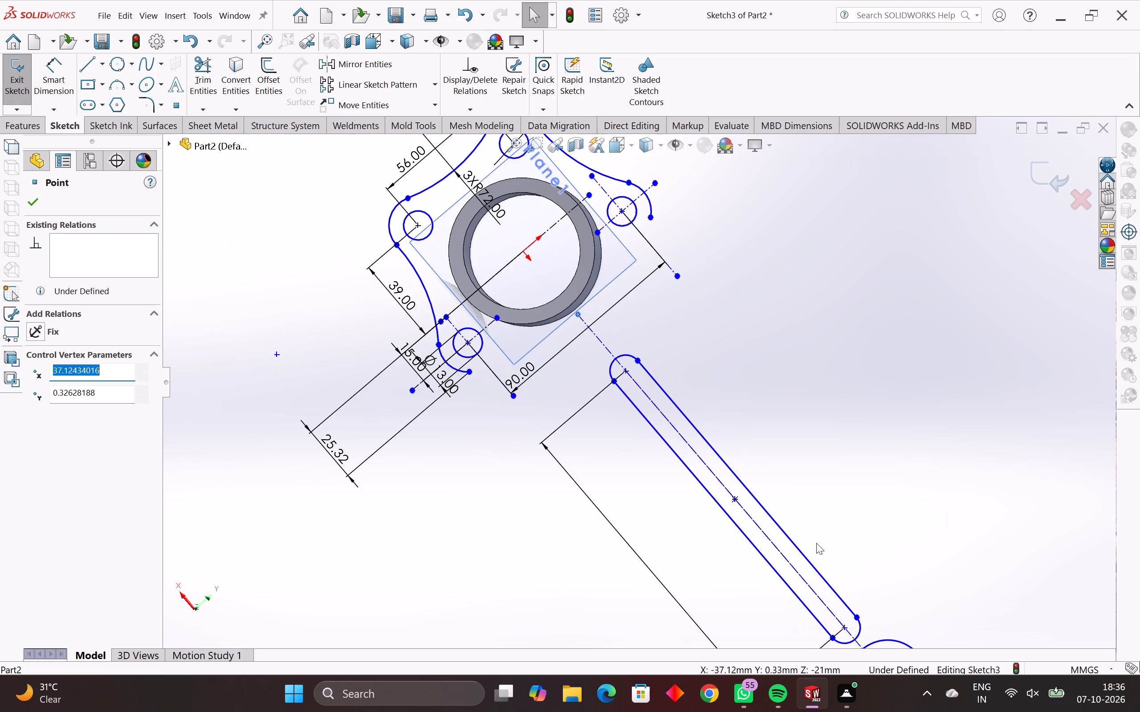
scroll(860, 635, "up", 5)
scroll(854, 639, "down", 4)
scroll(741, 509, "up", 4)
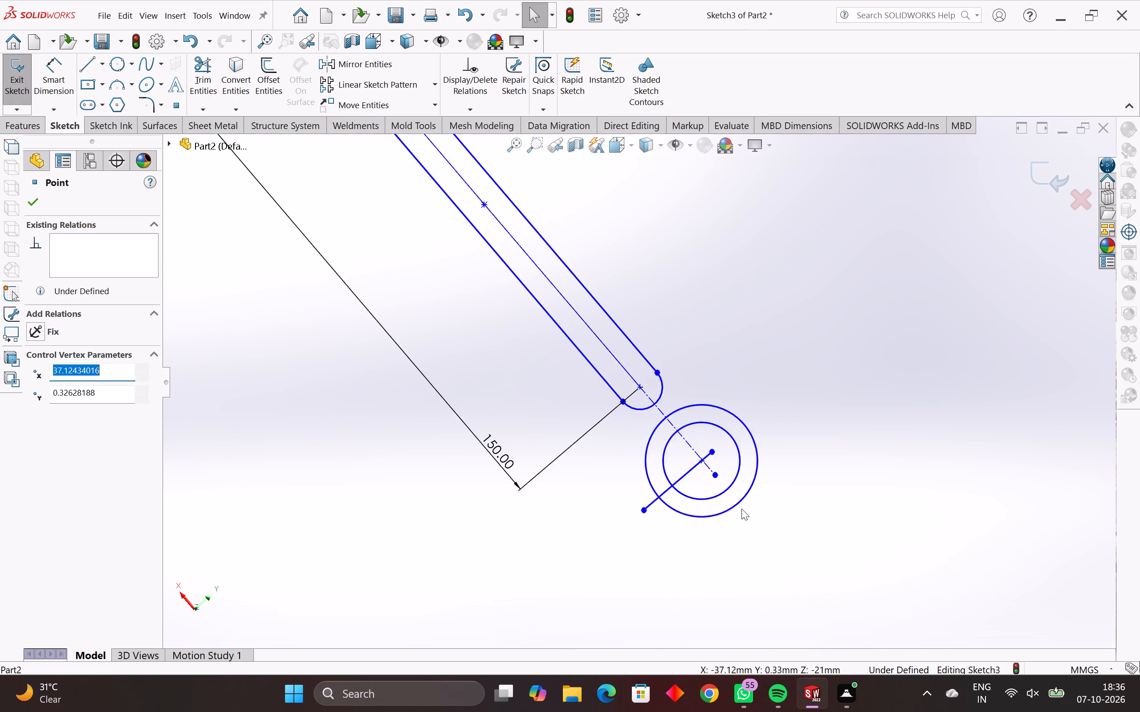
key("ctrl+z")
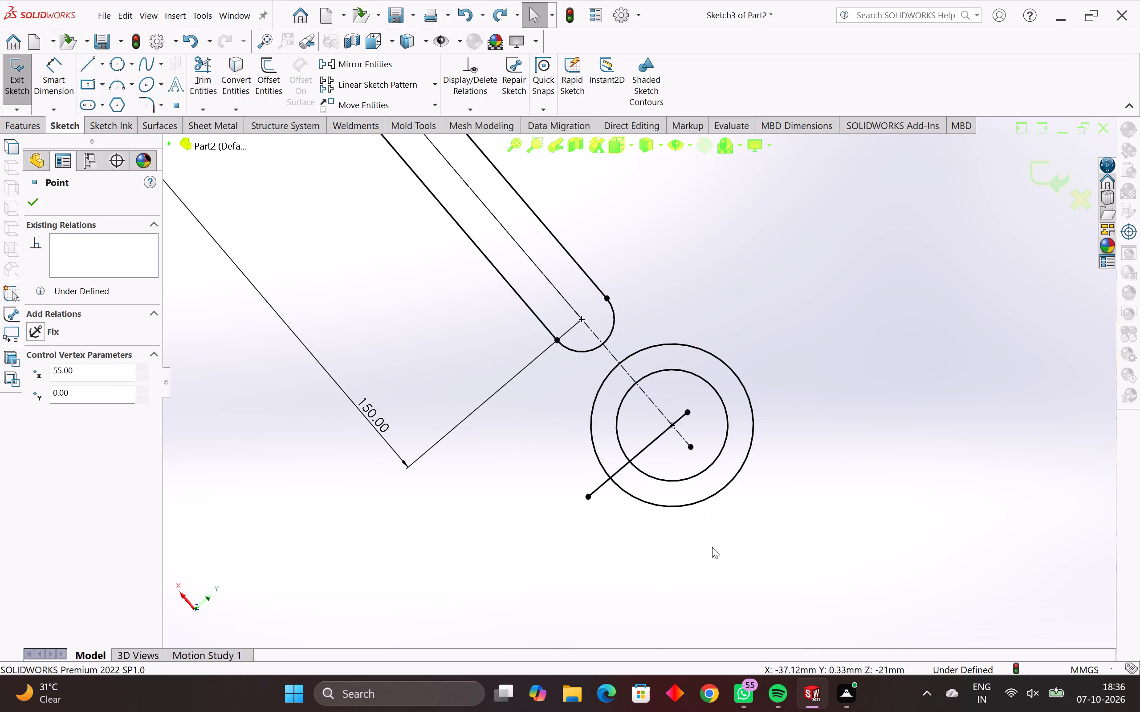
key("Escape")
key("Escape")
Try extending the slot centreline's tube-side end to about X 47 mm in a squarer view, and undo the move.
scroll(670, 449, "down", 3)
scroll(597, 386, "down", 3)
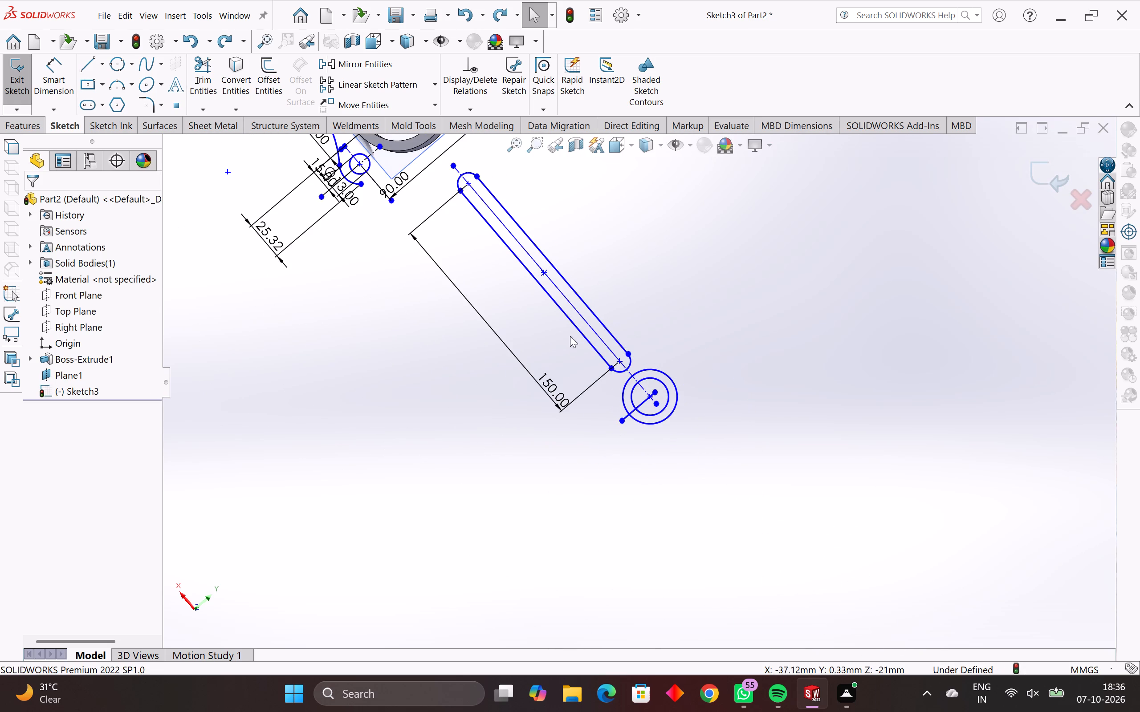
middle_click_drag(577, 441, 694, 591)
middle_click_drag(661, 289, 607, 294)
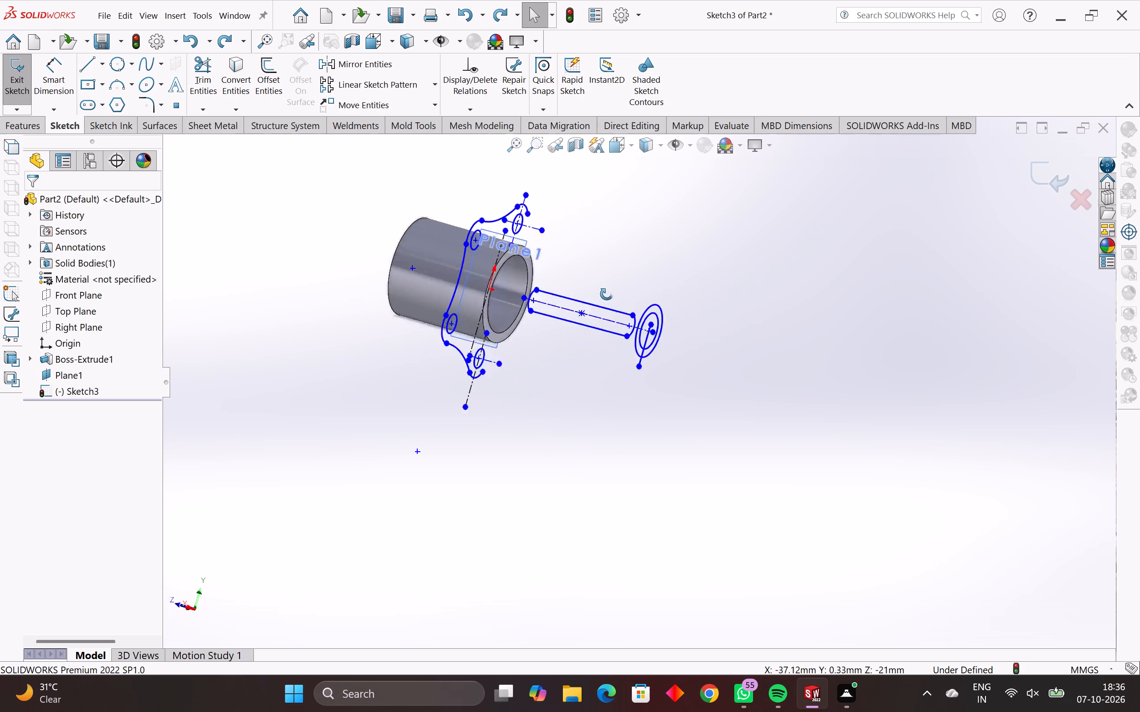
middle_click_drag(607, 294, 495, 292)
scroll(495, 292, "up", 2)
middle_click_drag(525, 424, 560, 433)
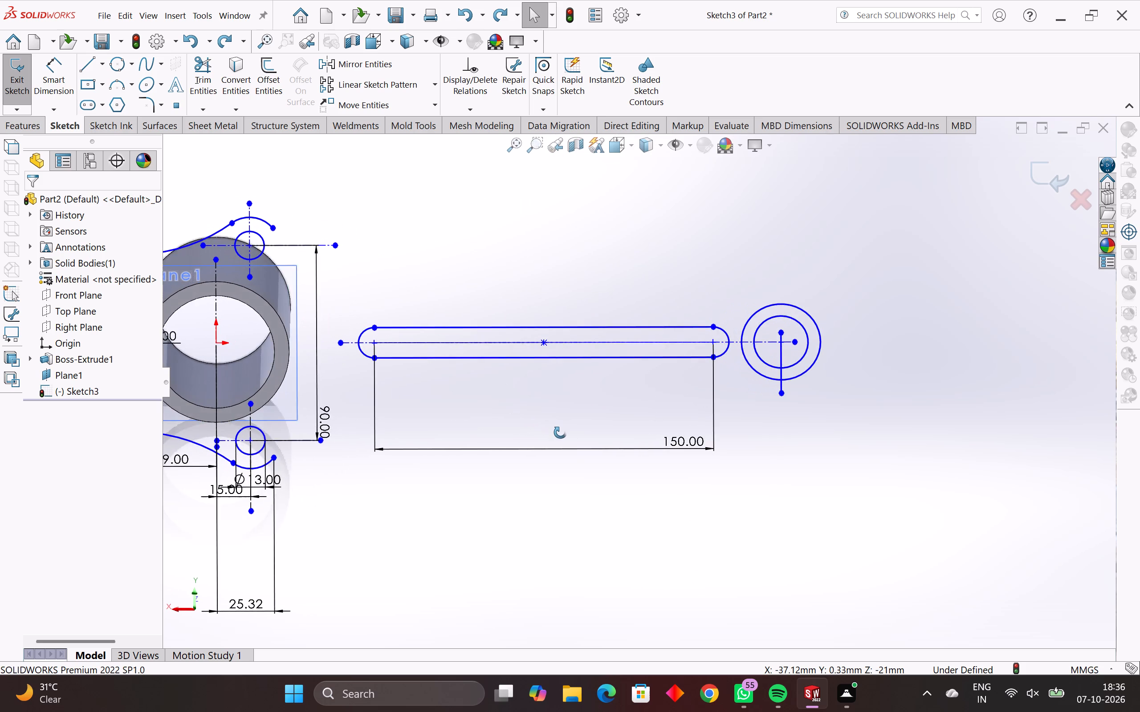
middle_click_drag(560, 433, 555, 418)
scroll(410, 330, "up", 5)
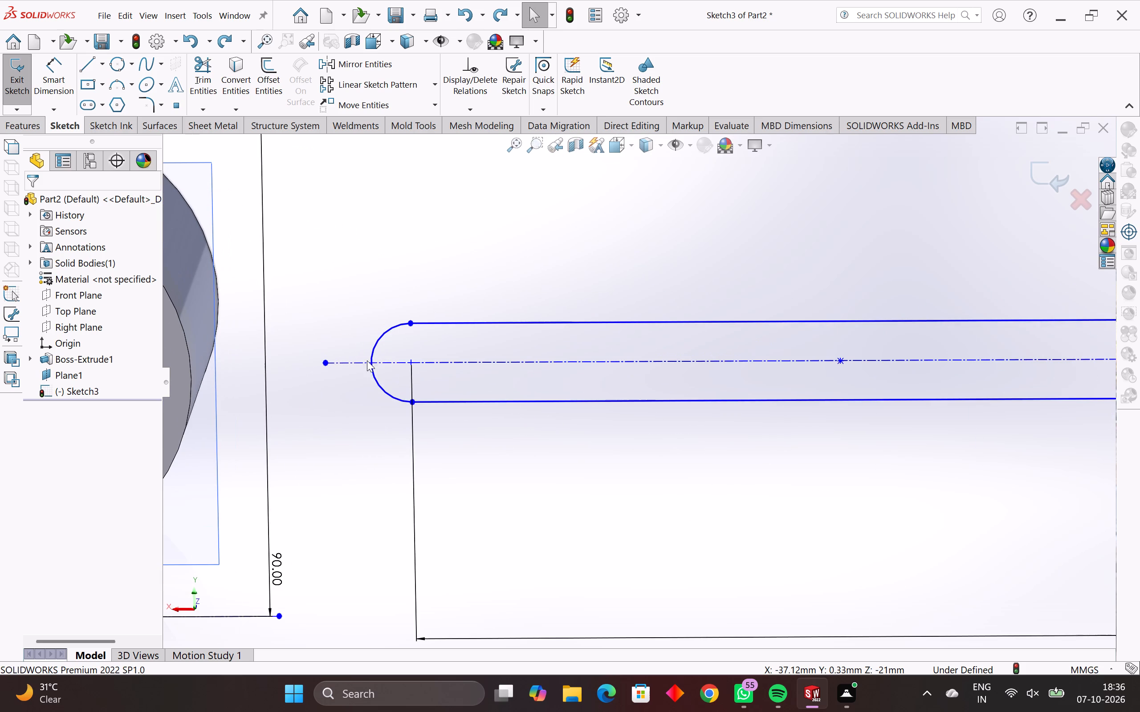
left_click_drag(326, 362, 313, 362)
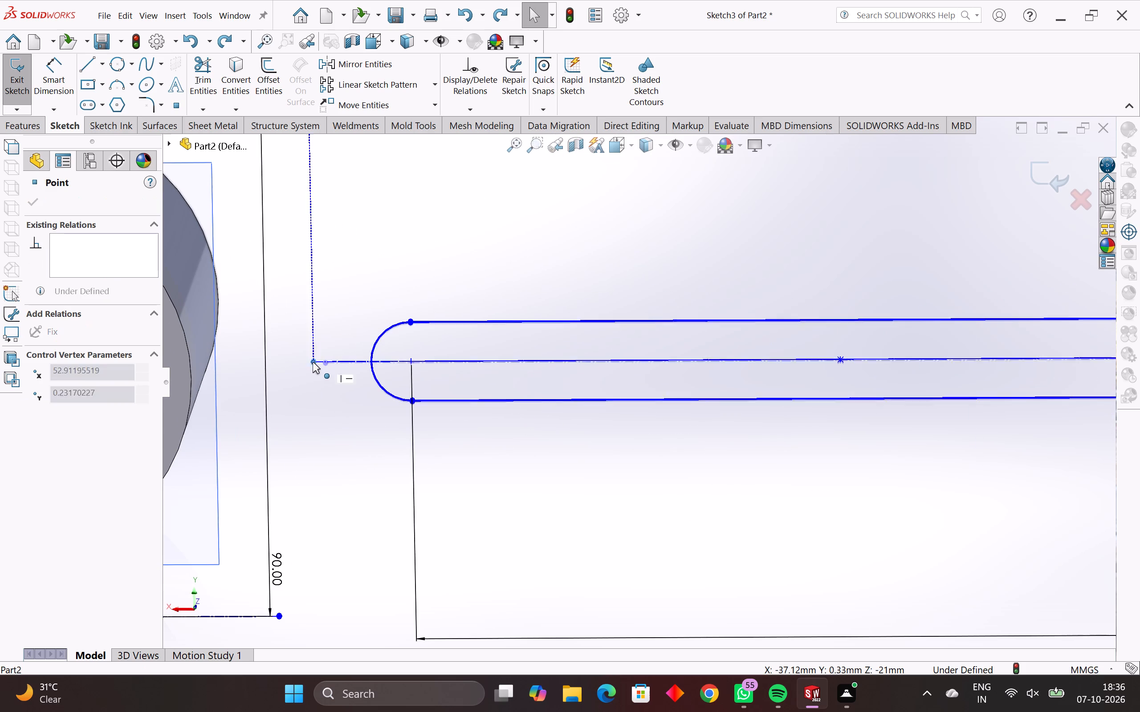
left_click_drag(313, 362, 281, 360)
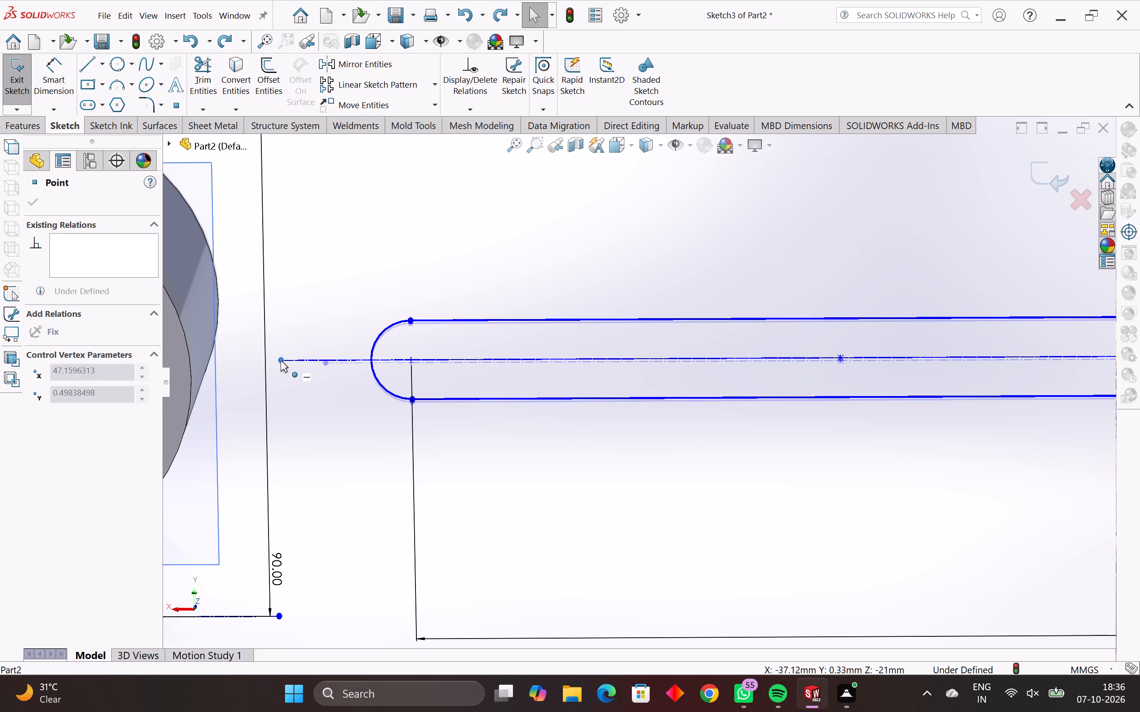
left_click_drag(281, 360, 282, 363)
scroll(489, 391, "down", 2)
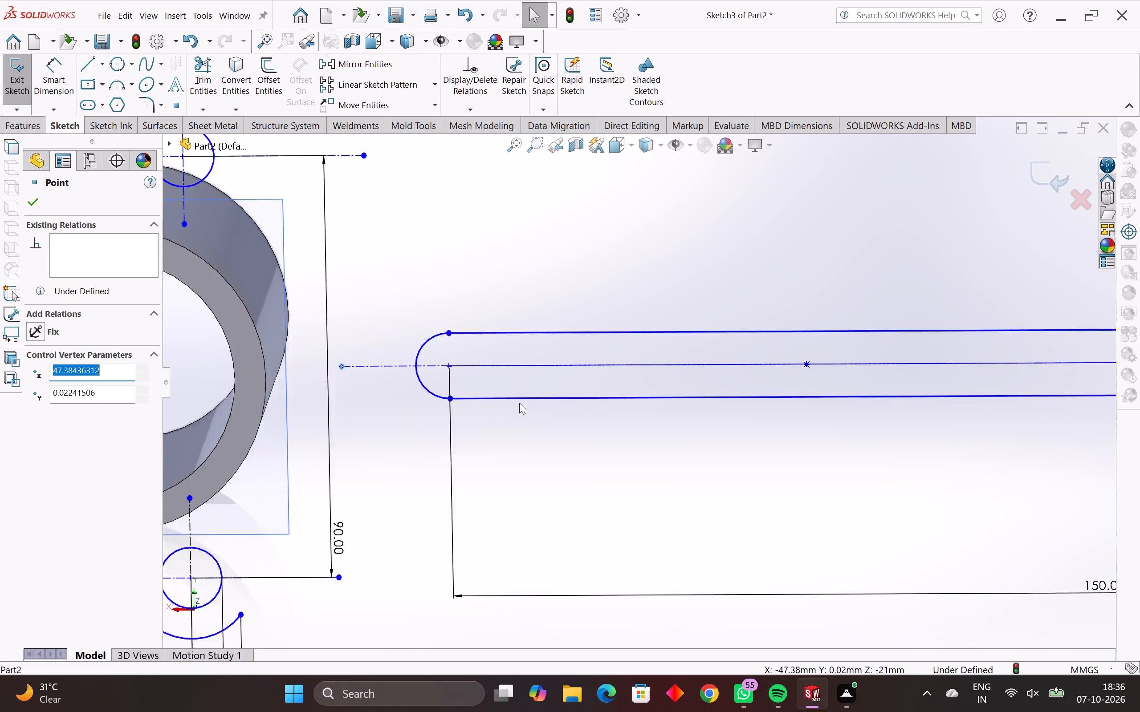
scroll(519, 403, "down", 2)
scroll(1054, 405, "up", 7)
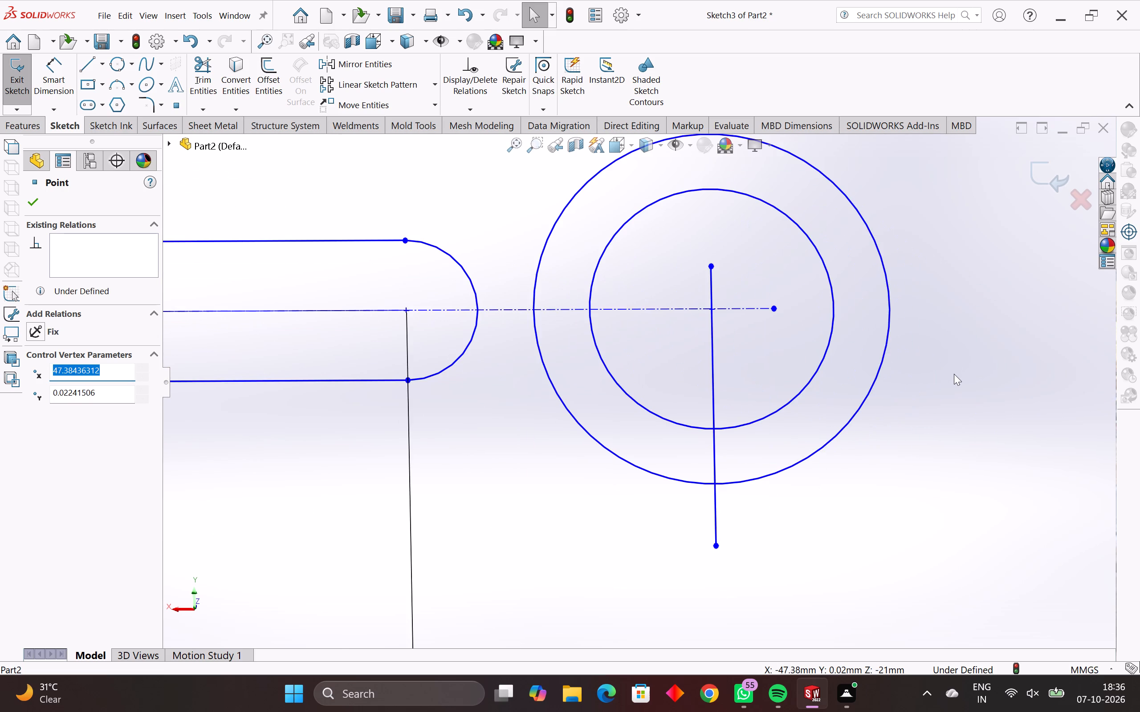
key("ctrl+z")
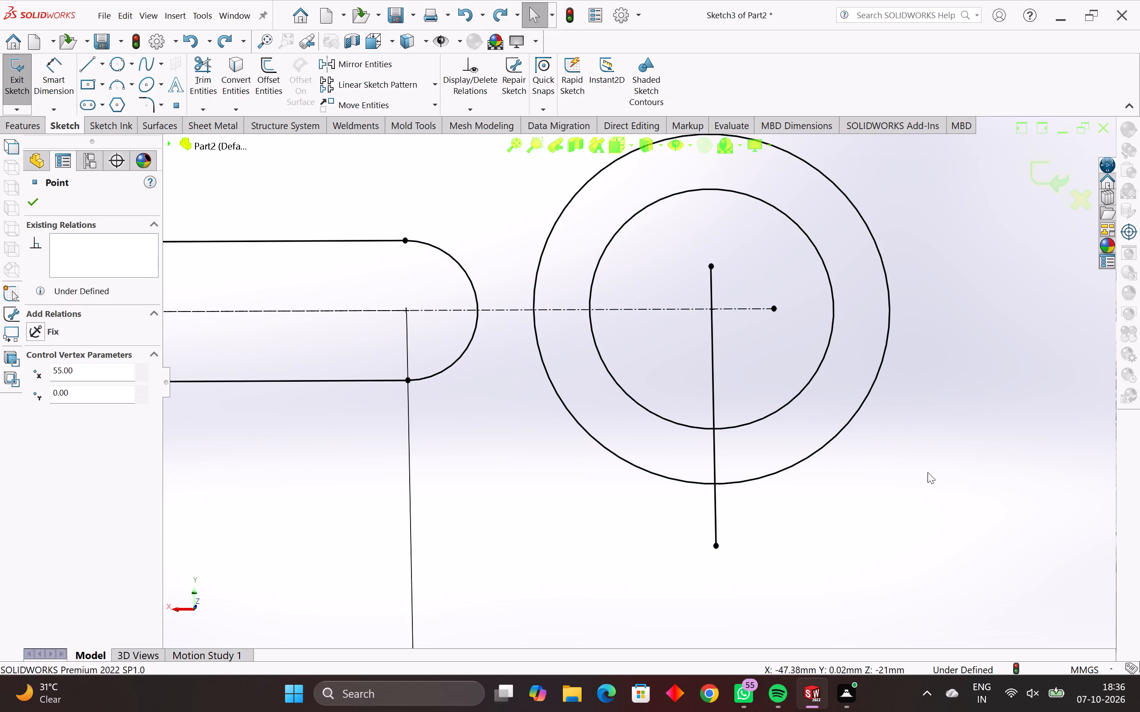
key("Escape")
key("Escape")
Draw a horizontal line about 191 mm long above the slot, continuing down vertically about 37.6 mm across the concentric circles.
scroll(725, 416, "down", 4)
scroll(580, 368, "down", 4)
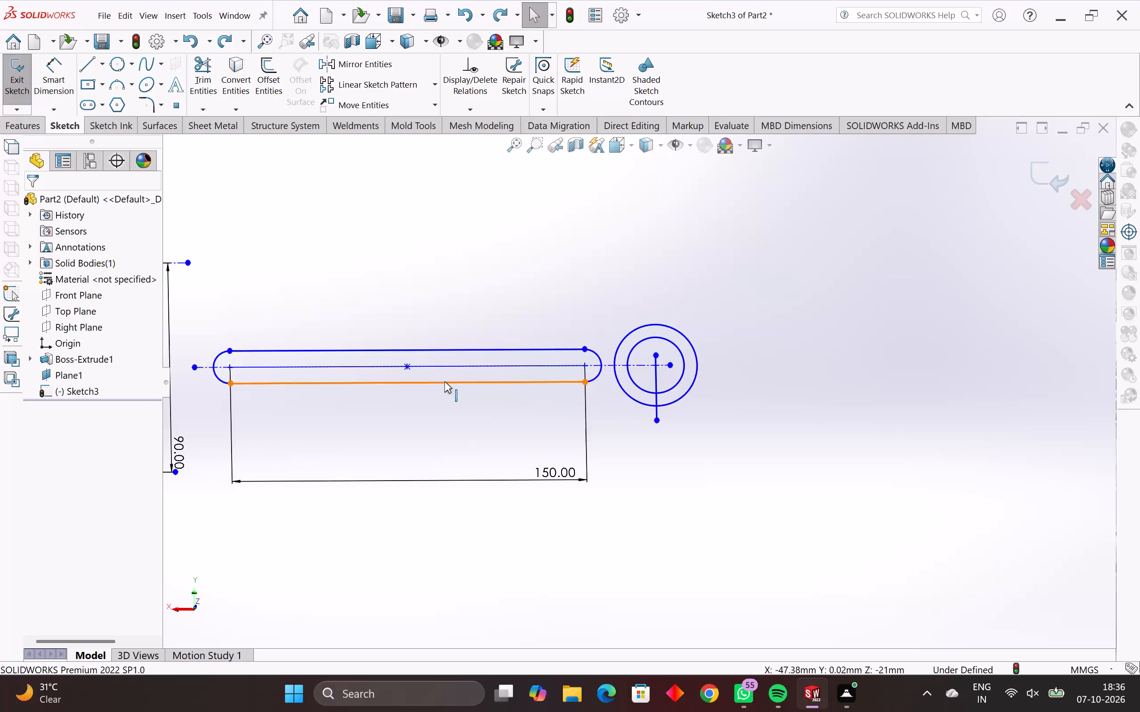
scroll(440, 380, "down", 2)
scroll(390, 383, "up", 4)
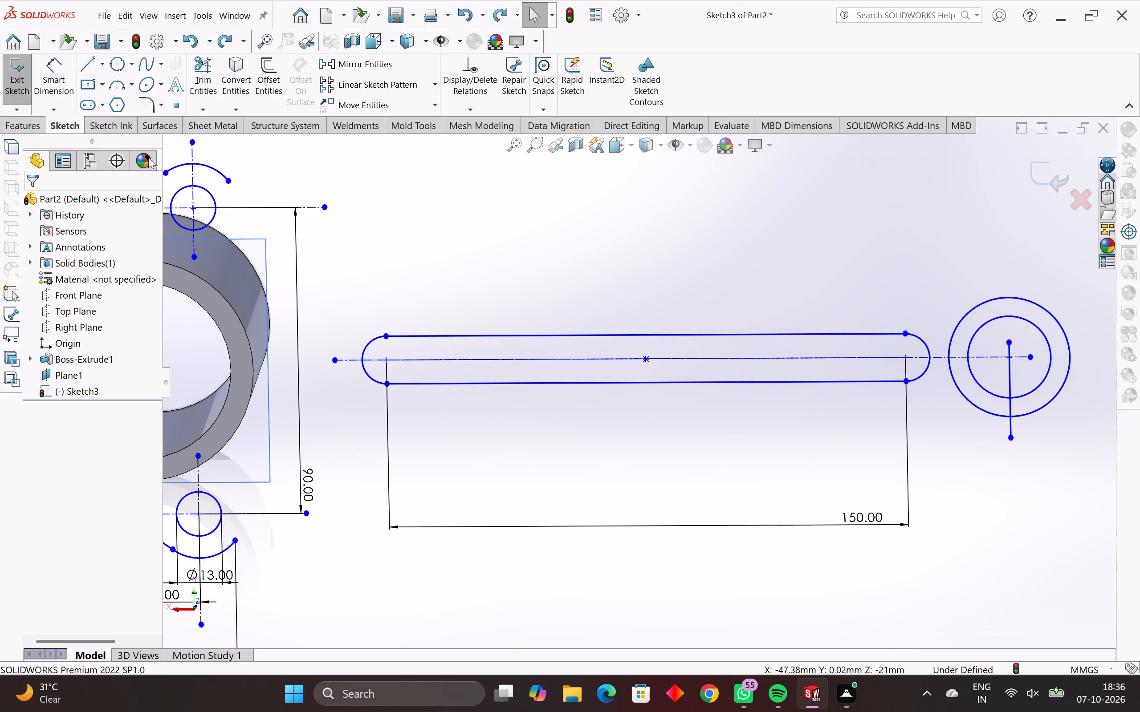
left_click(95, 64)
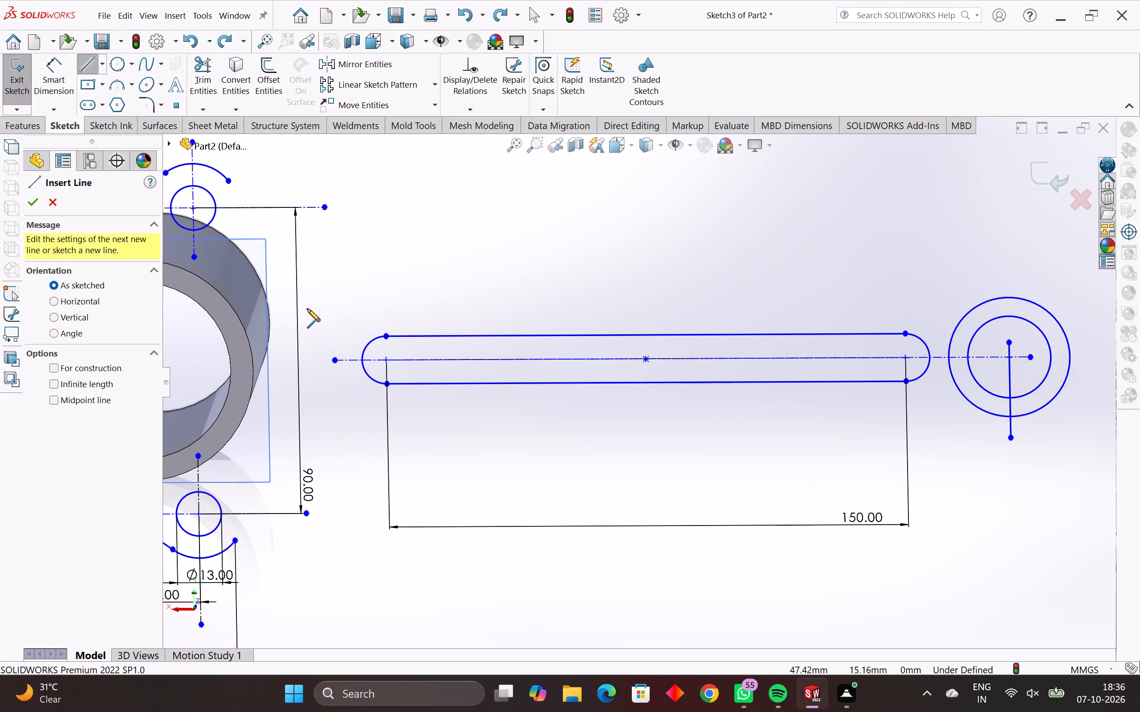
left_click(318, 298)
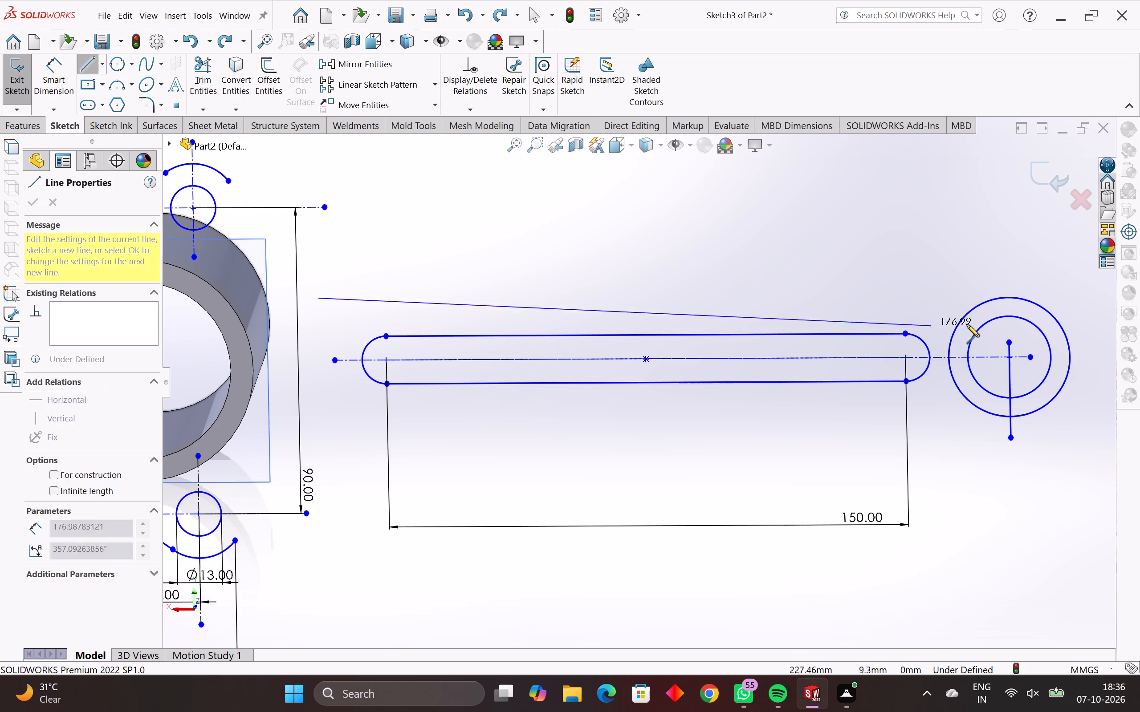
left_click(978, 296)
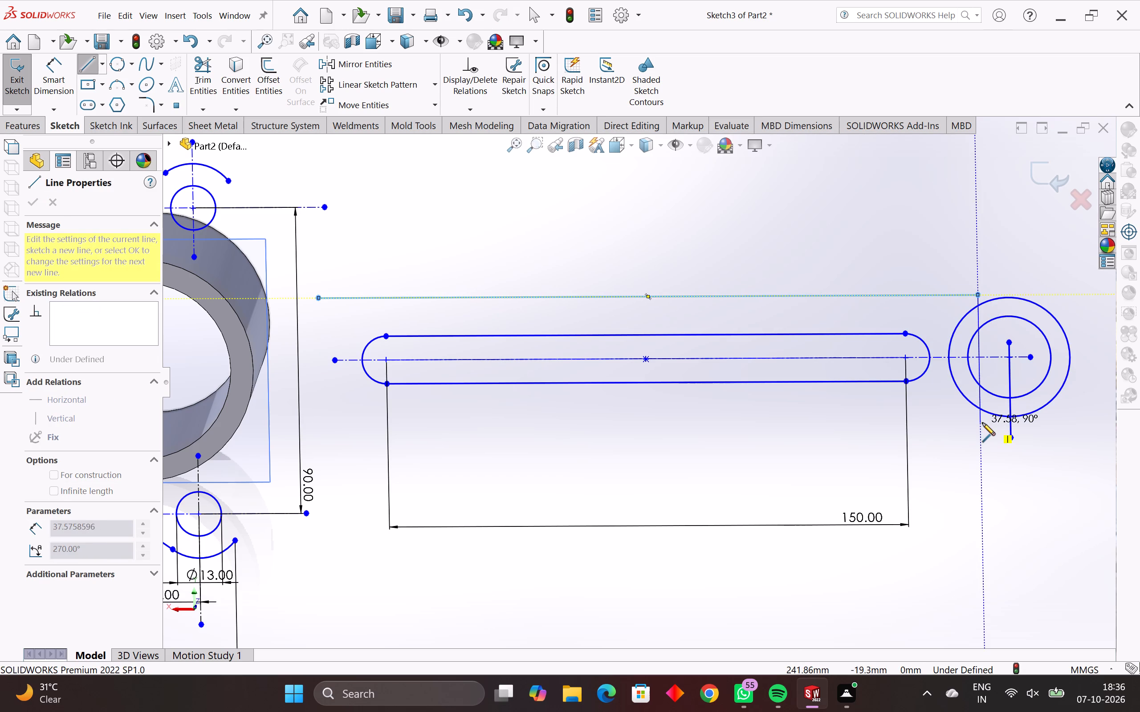
left_click(982, 423)
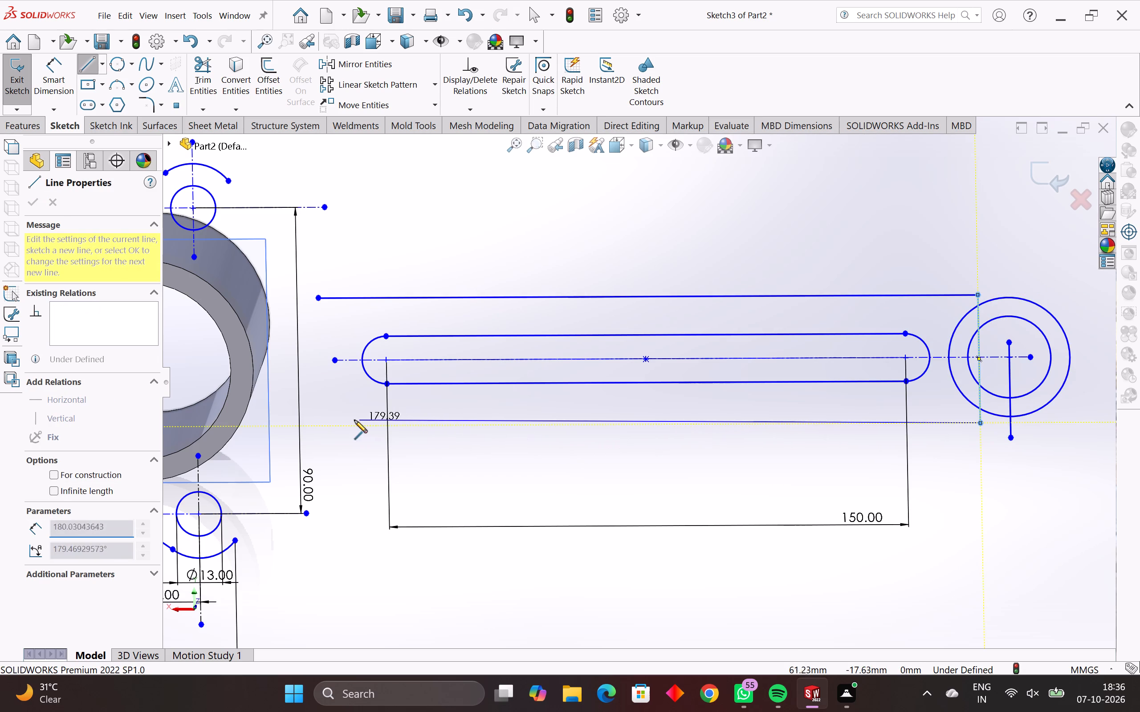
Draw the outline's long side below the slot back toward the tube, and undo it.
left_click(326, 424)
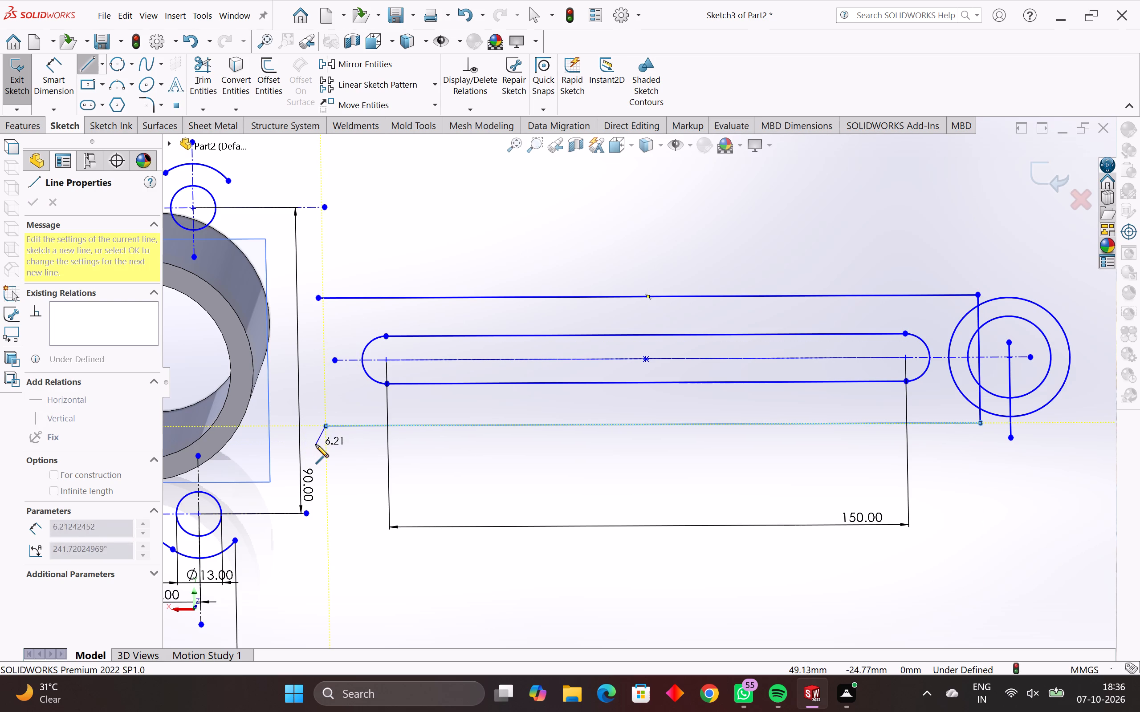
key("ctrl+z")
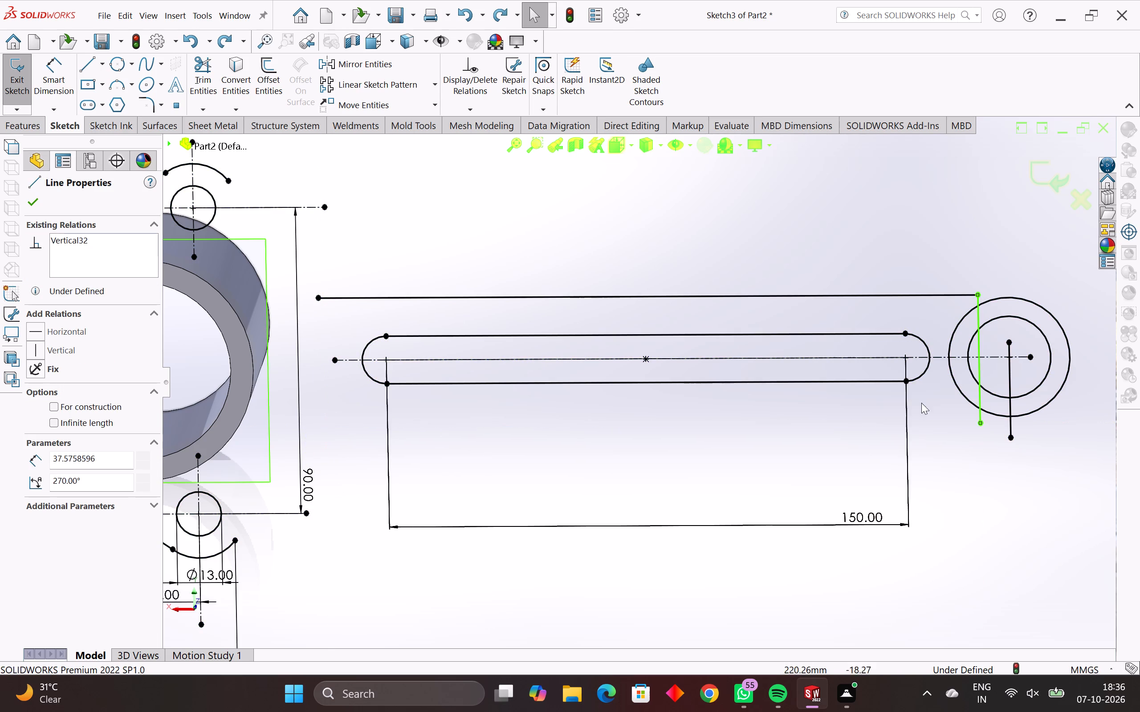
Draw the long side below the slot and close the arm outline with a vertical line about 37.6 mm long near the tube.
left_click(81, 71)
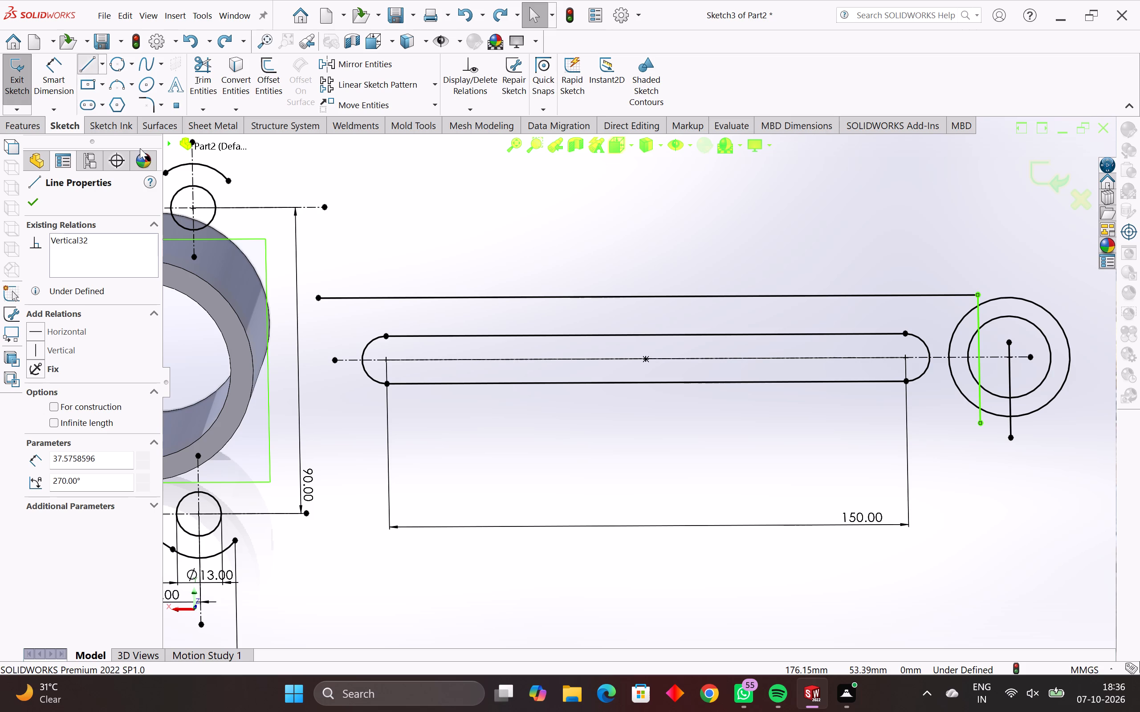
left_click(982, 424)
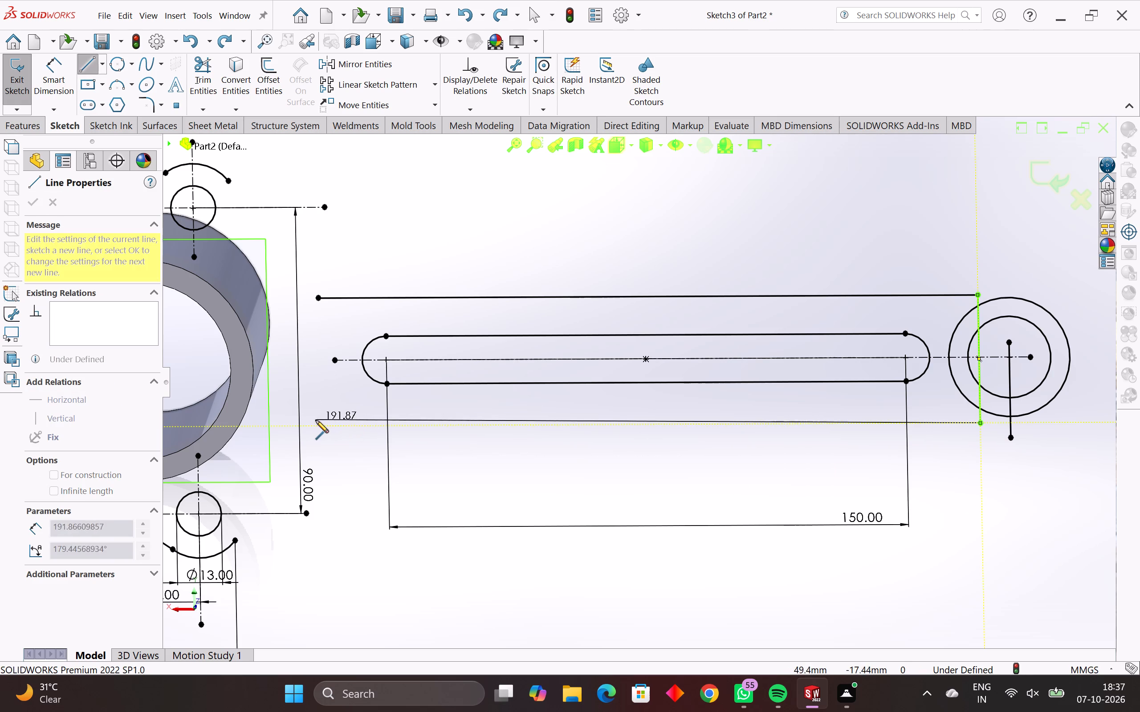
left_click(321, 424)
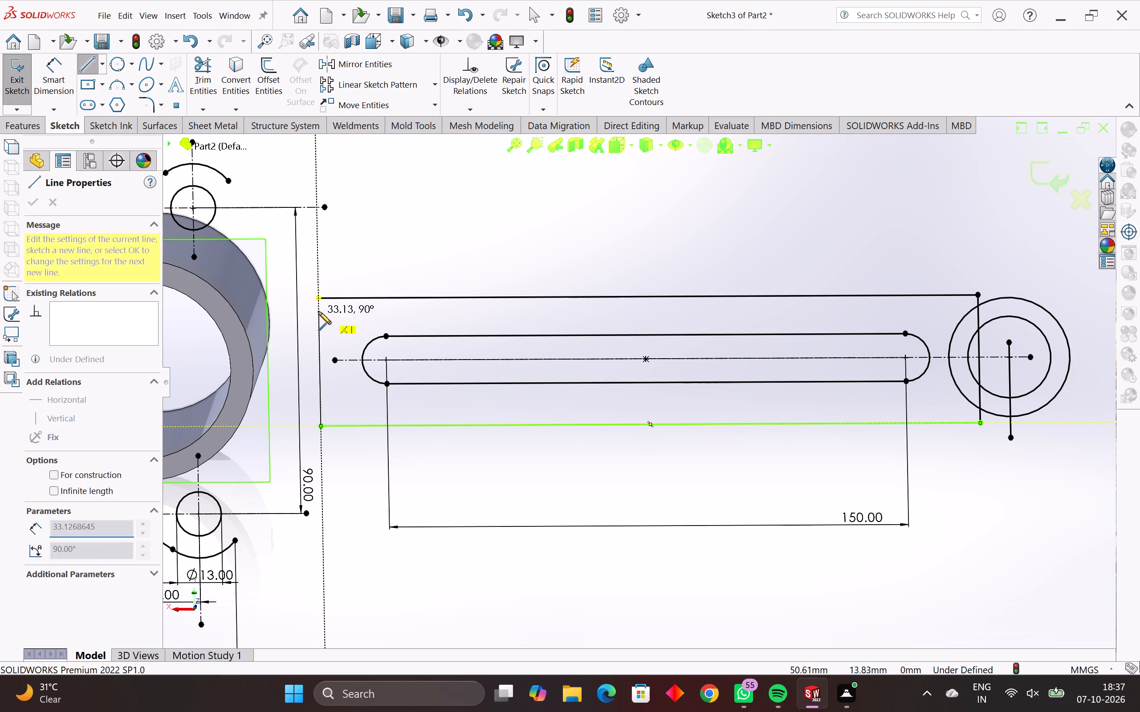
left_click(318, 300)
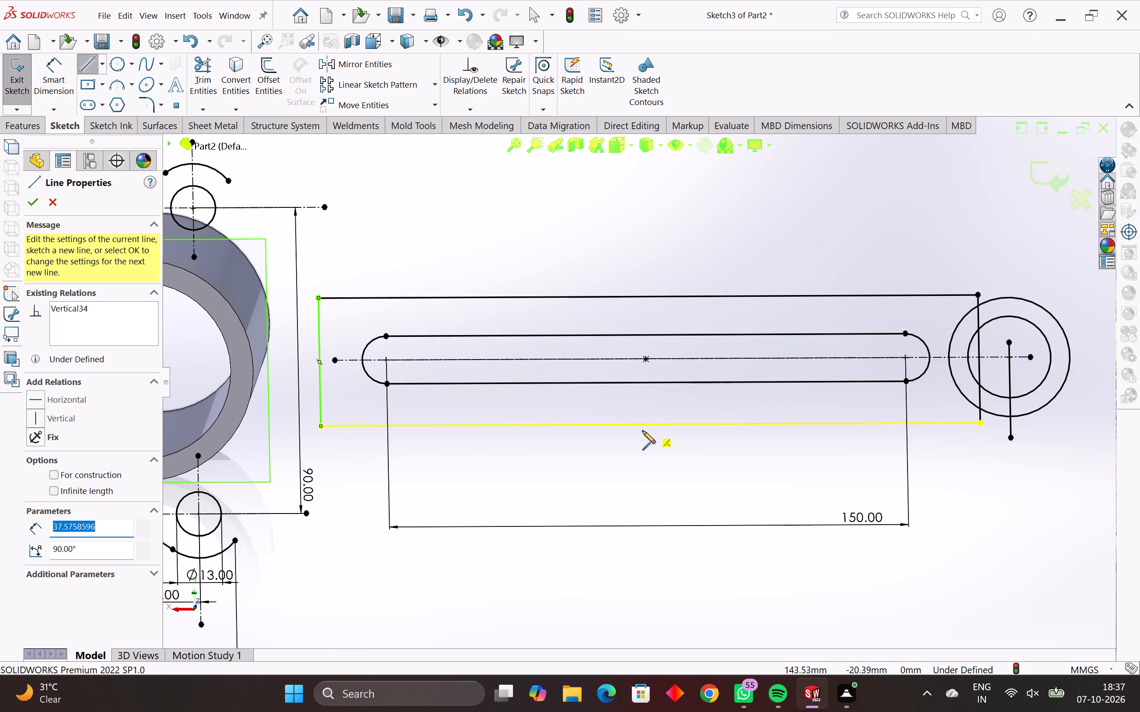
Dimension the height of the arm outline between its two tube-side corners and set it to 28 mm.
key("Escape")
key("Escape")
key("Escape")
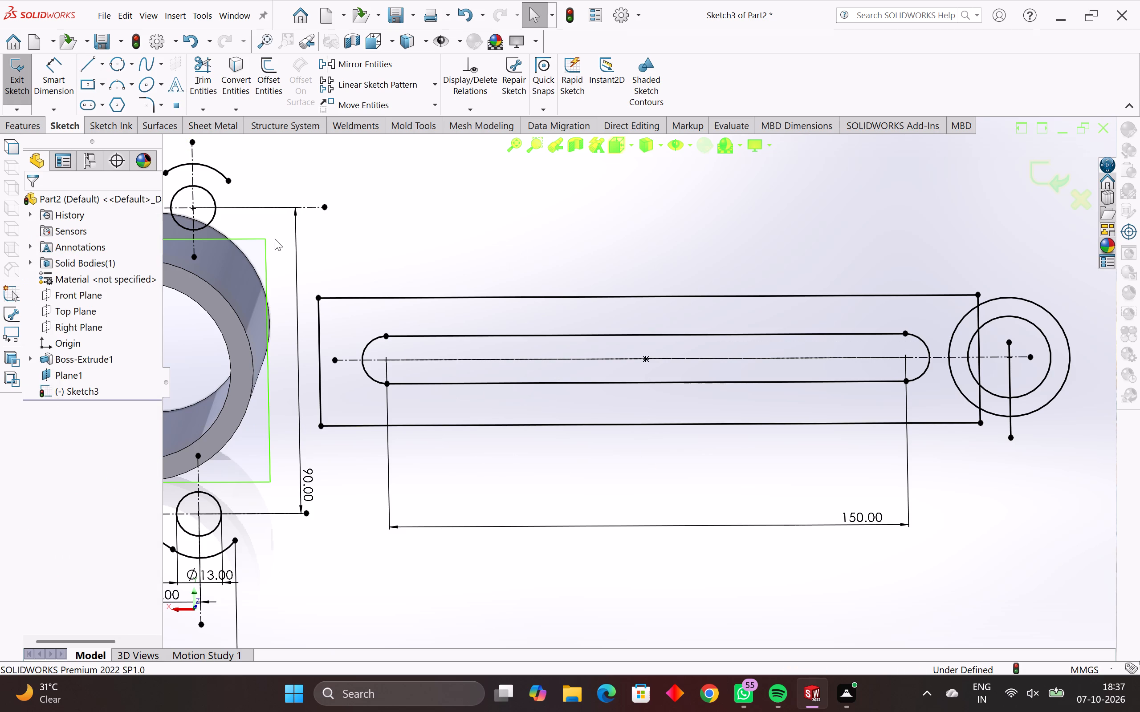
left_click(57, 66)
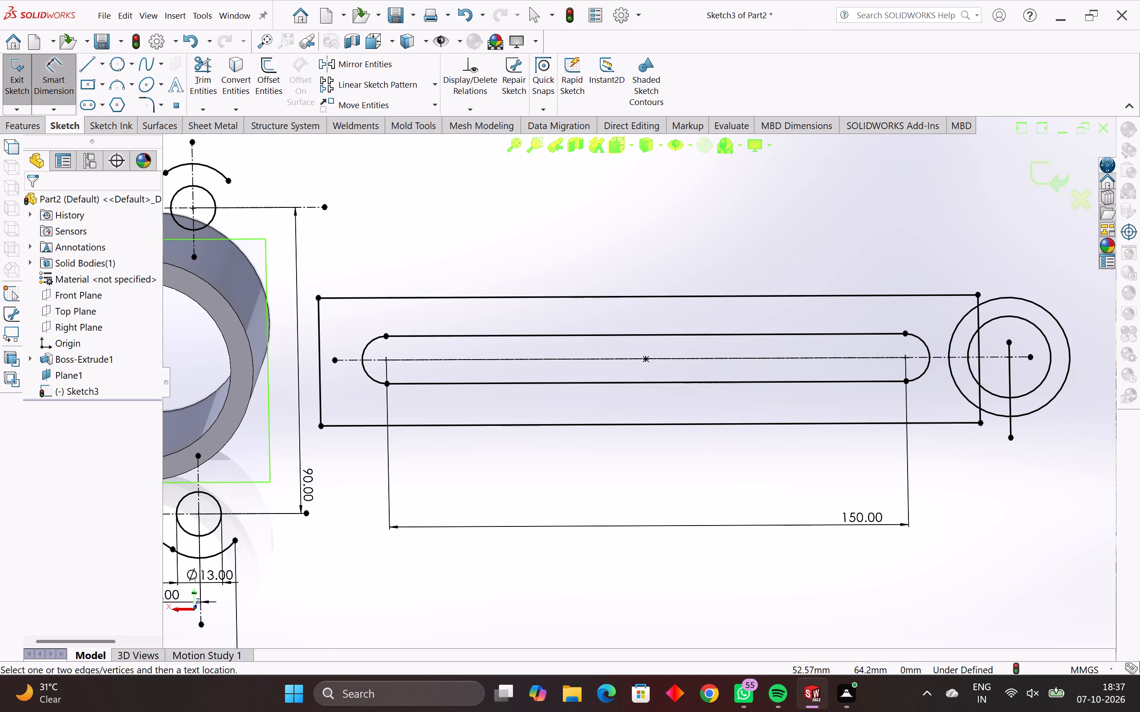
left_click(320, 298)
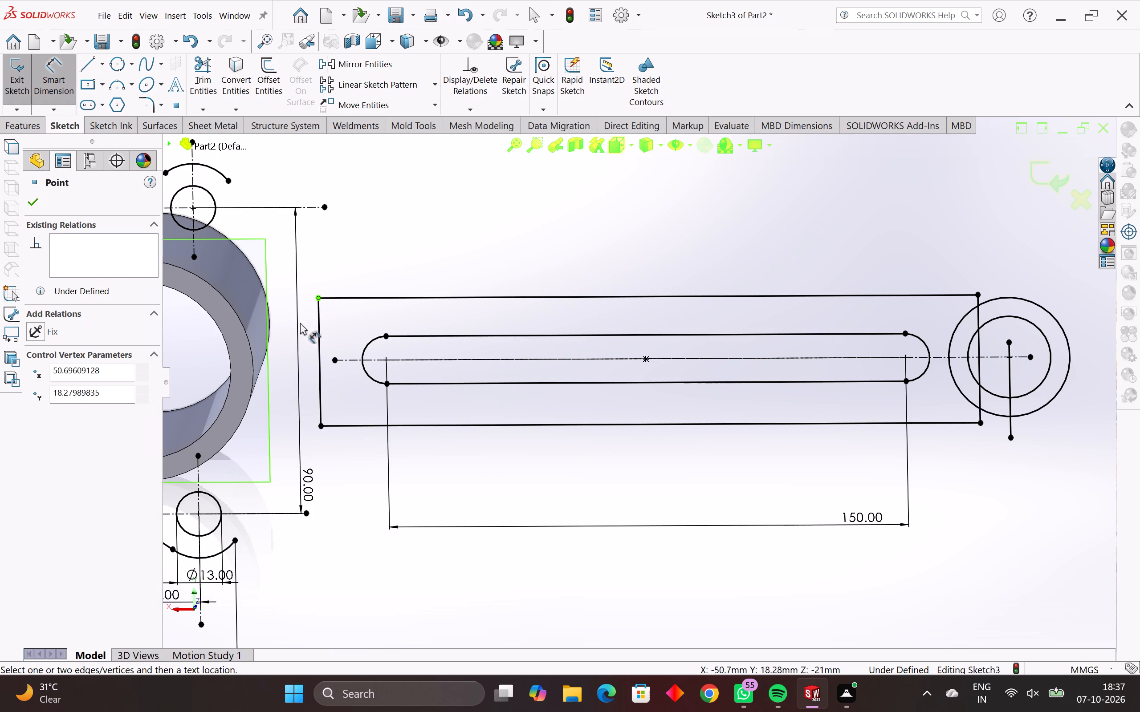
left_click(319, 425)
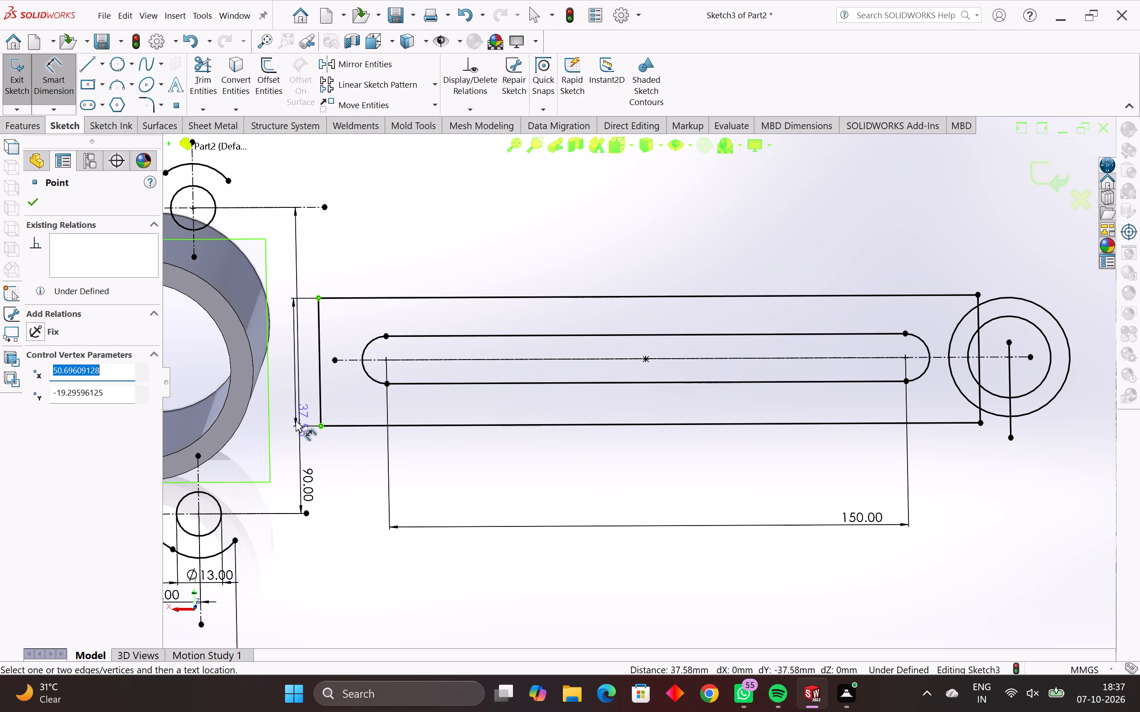
left_click(304, 417)
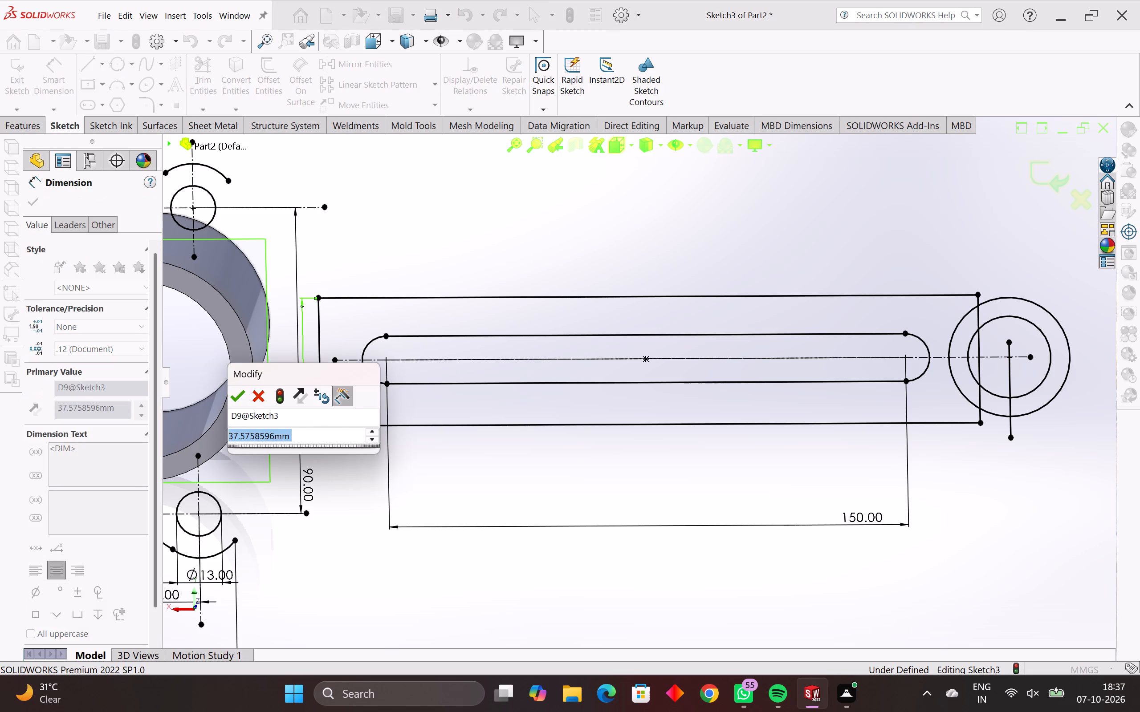
type("28")
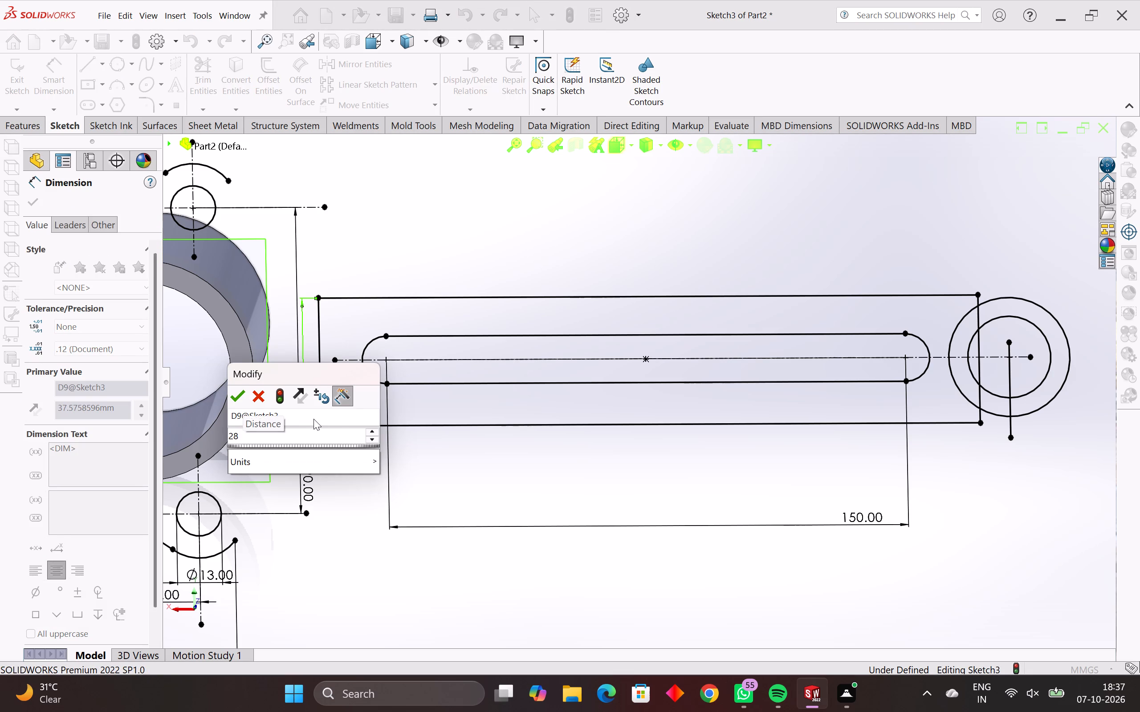
key("Return")
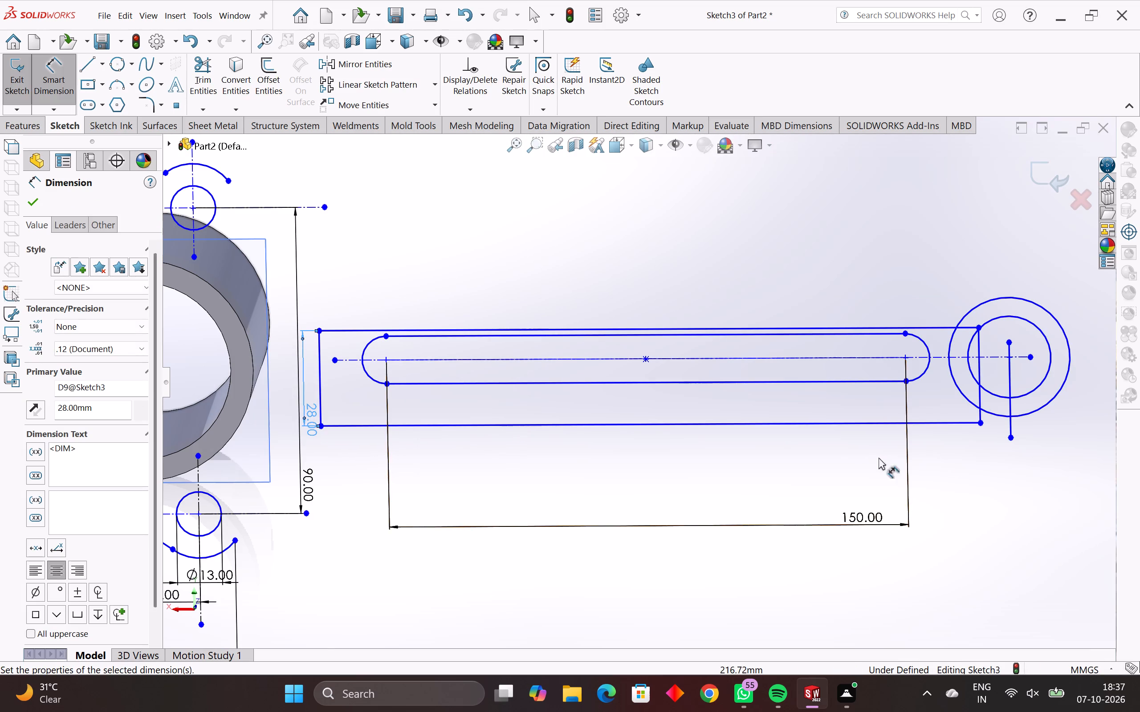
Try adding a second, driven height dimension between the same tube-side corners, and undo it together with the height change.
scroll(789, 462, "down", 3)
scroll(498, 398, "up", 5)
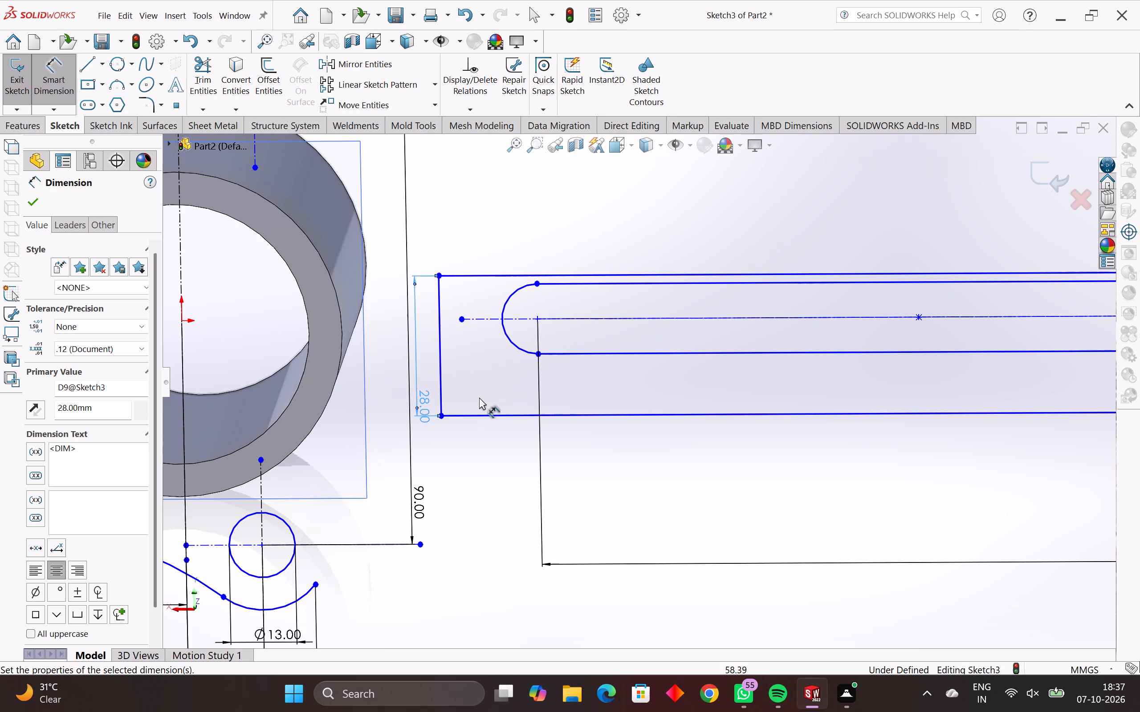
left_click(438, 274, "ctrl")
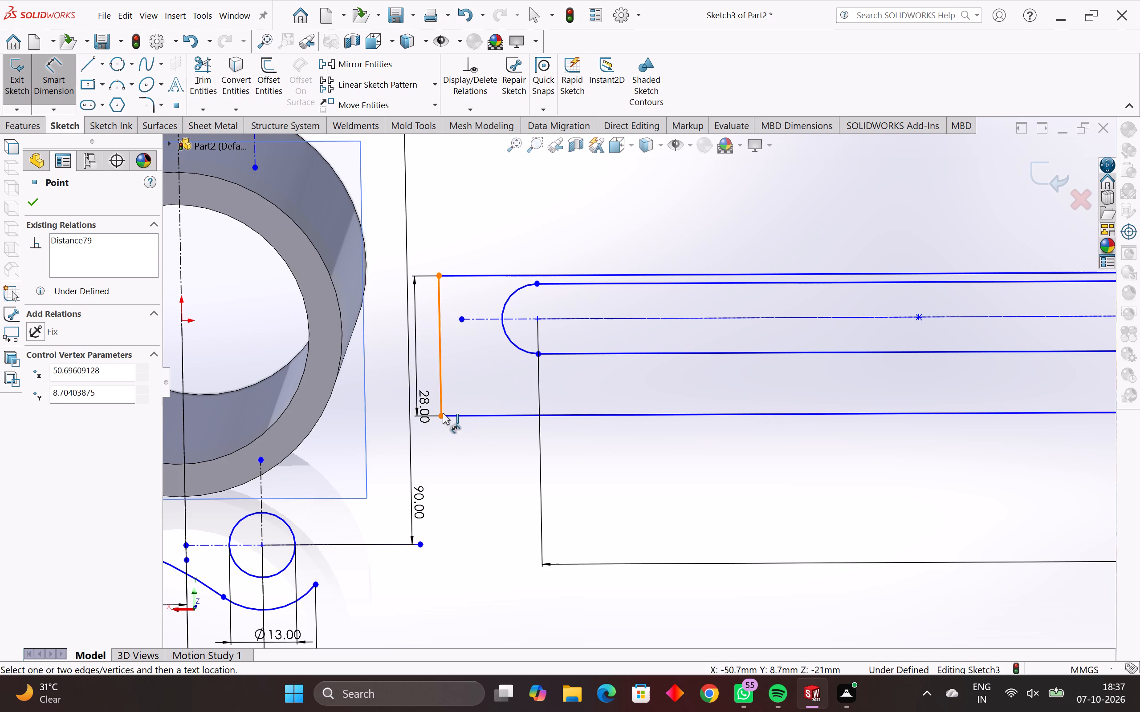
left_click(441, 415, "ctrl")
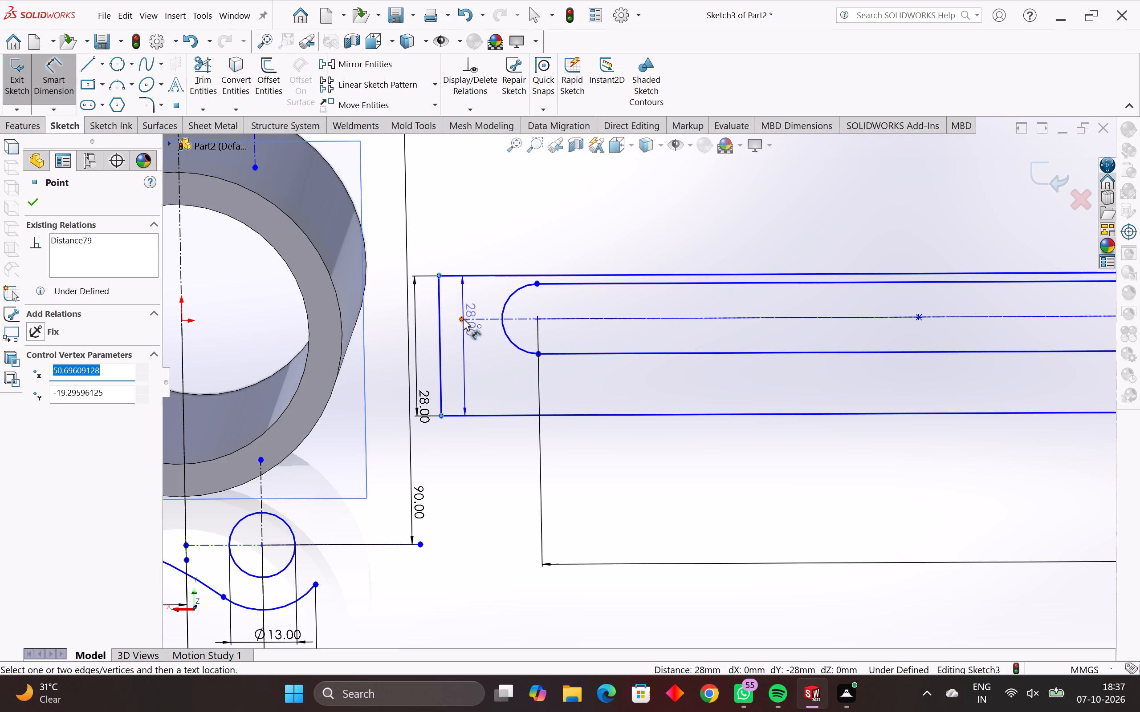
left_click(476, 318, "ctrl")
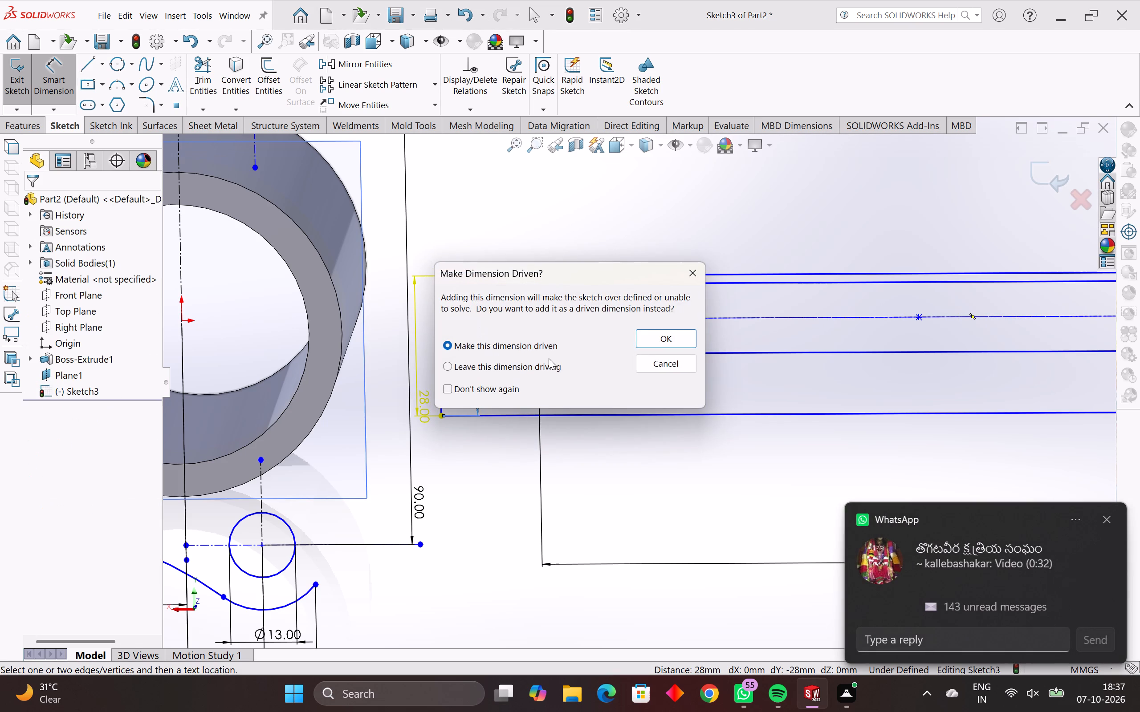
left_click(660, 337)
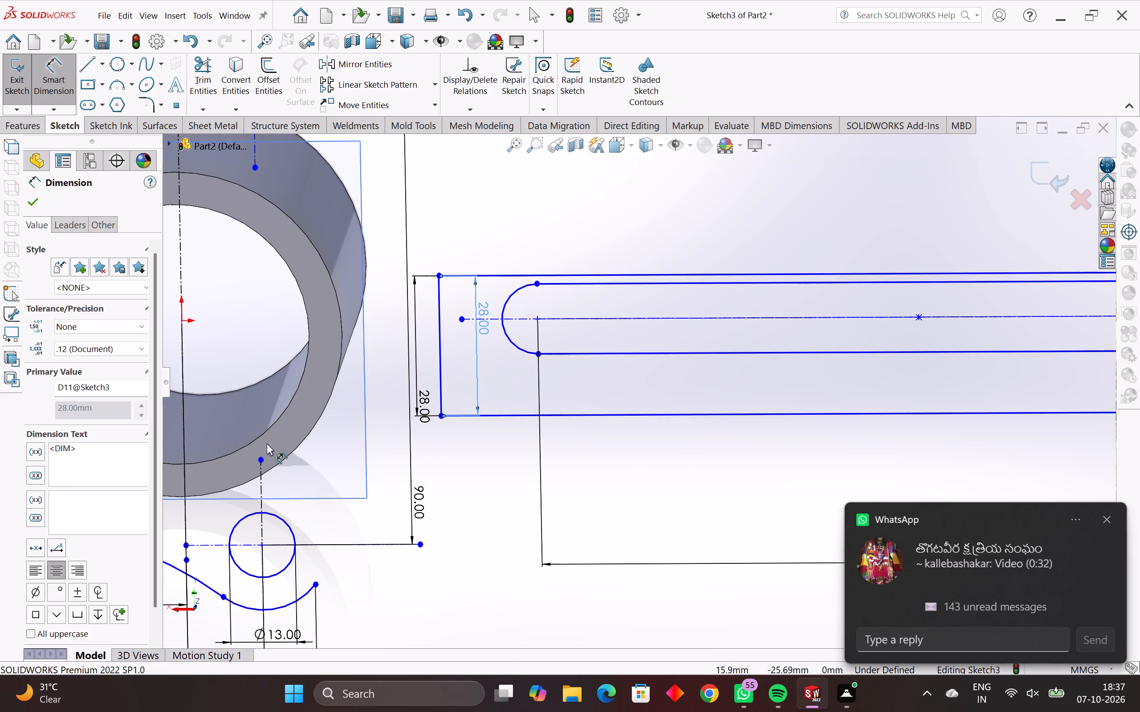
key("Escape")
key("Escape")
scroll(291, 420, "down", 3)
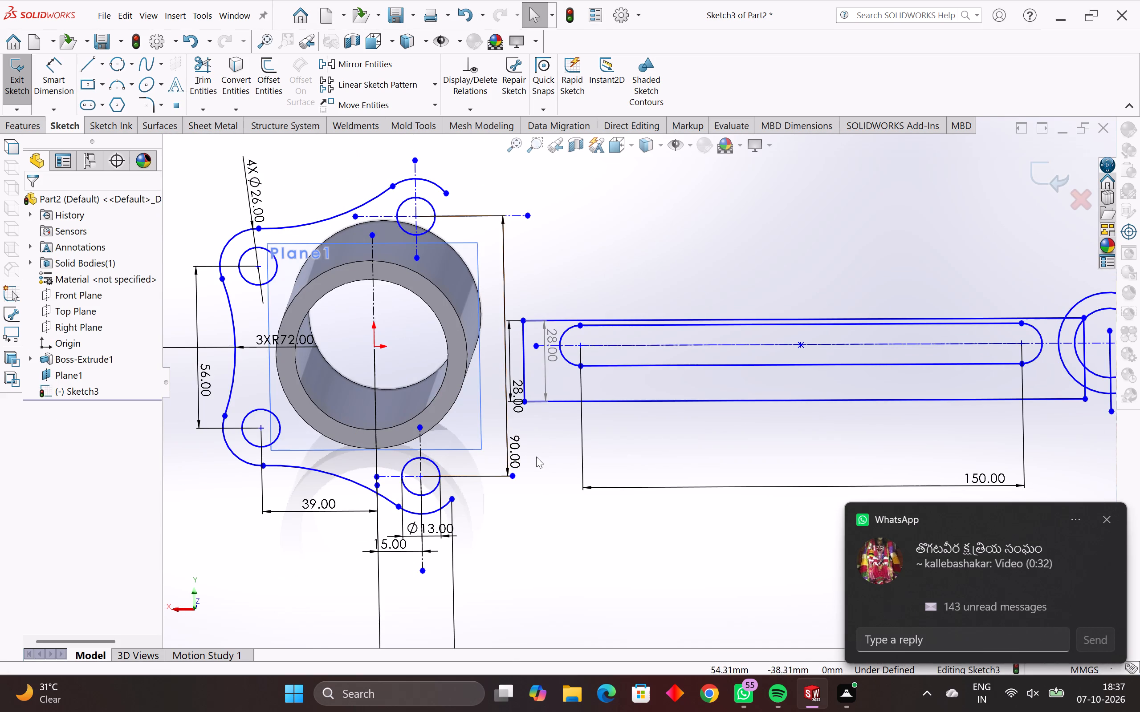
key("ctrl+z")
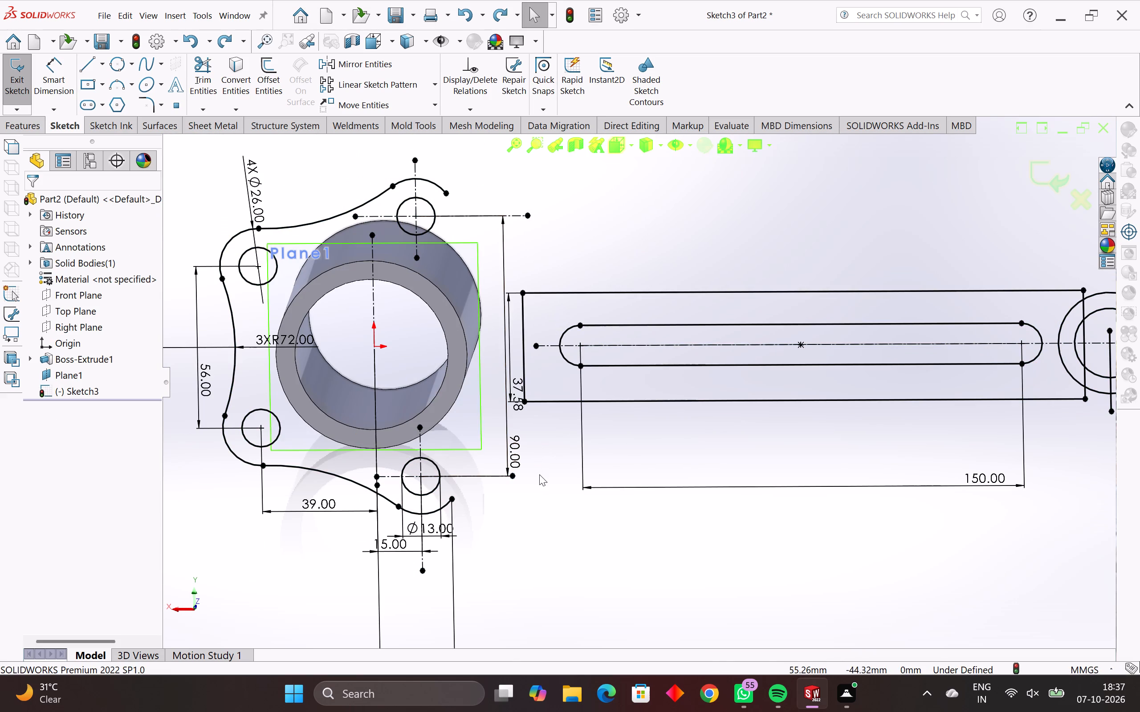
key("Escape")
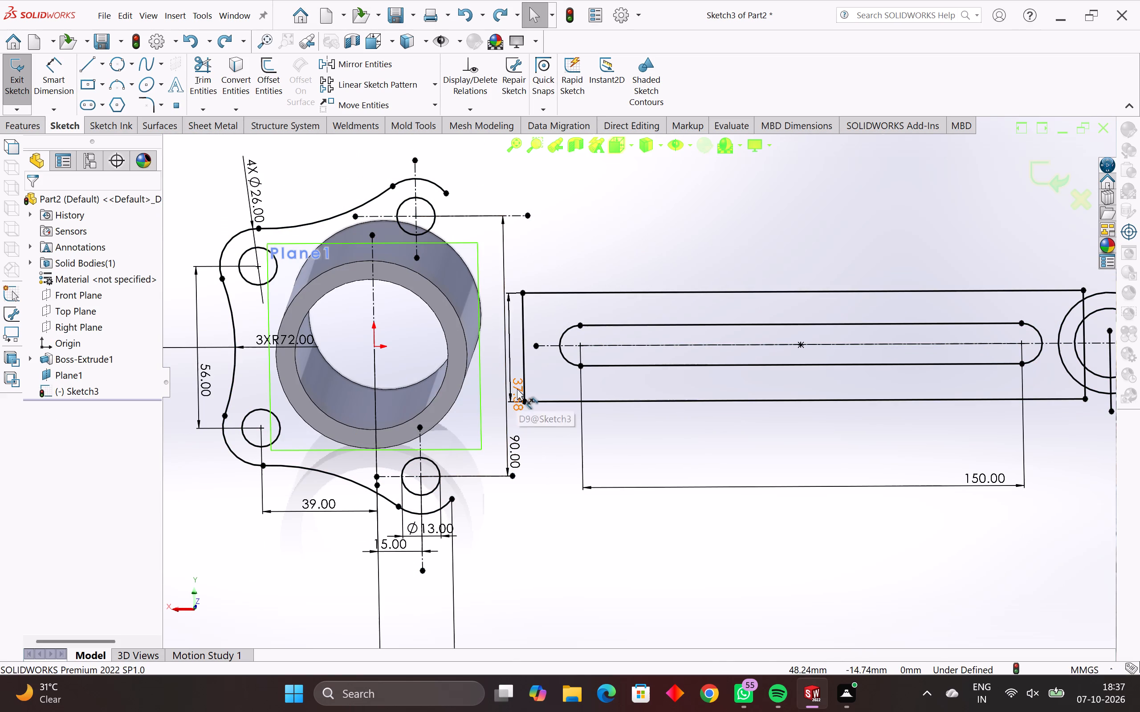
Set the height dimension at the arm outline's tube-side end to 28 mm.
double_click(517, 388)
type("28")
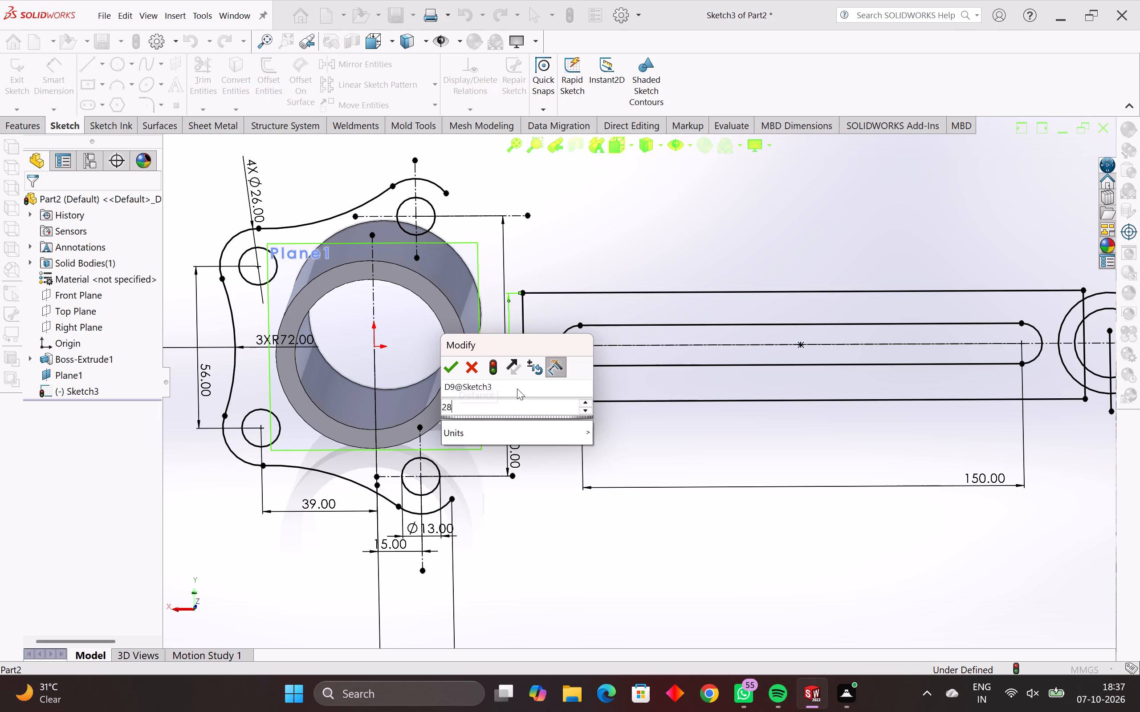
key("Return")
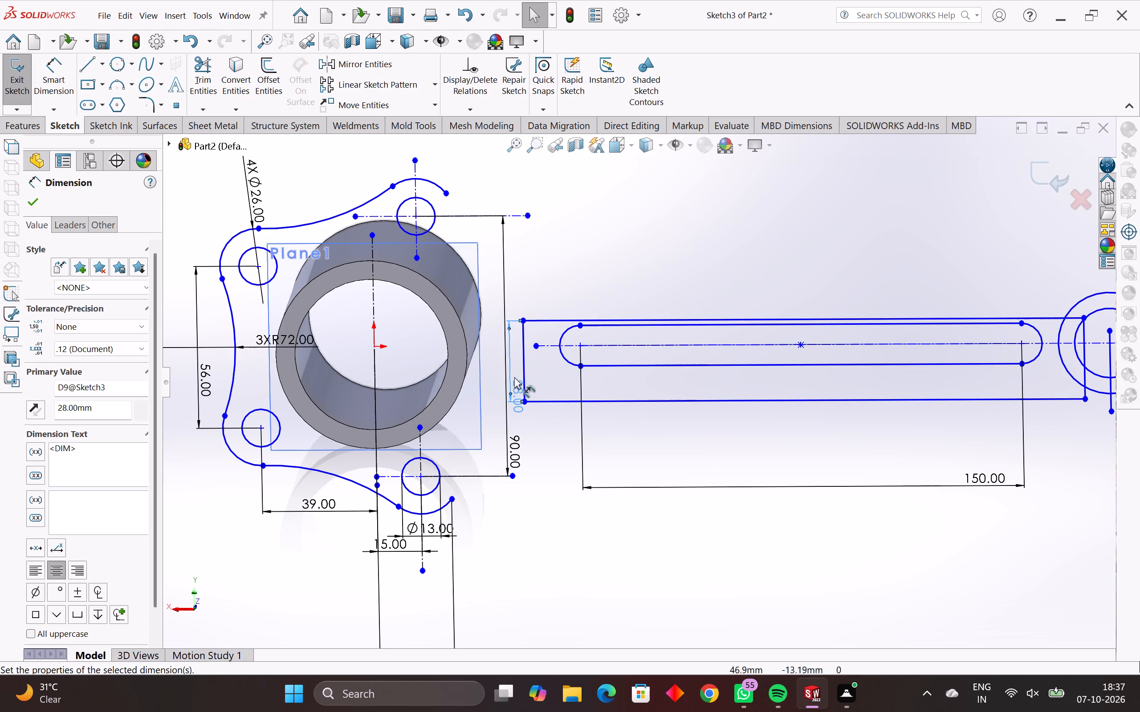
key("Escape")
key("Escape")
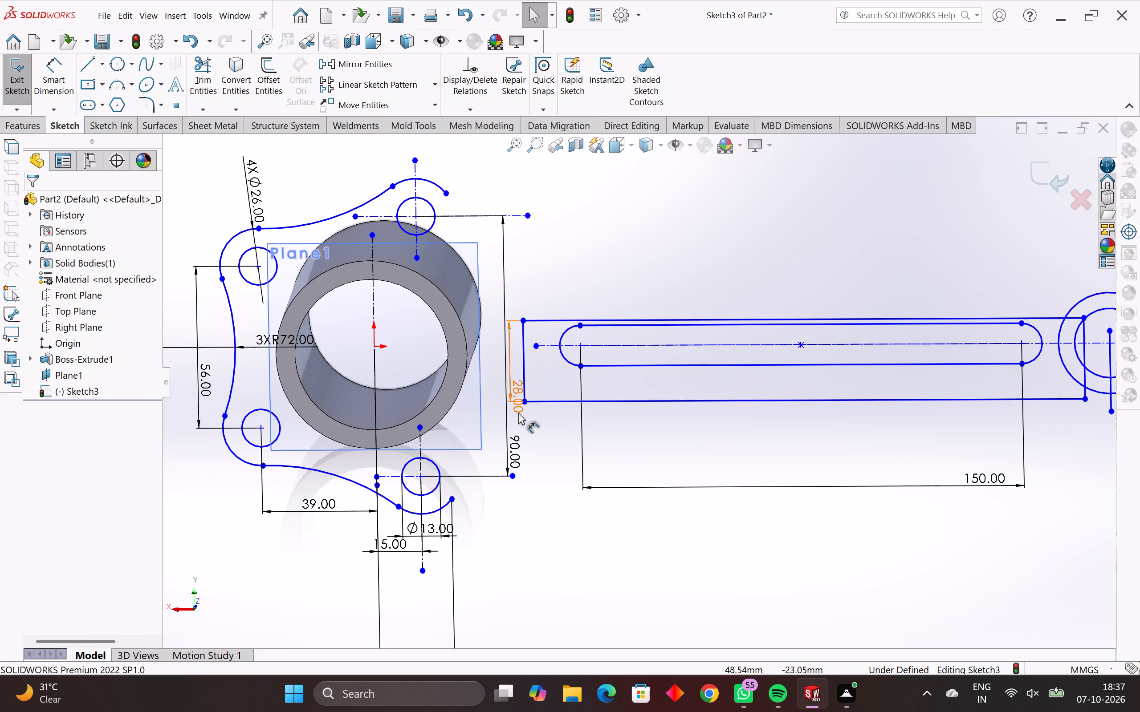
Make the arm outline's two tube-side corner points symmetric about the slot's horizontal centreline.
scroll(521, 413, "up", 3)
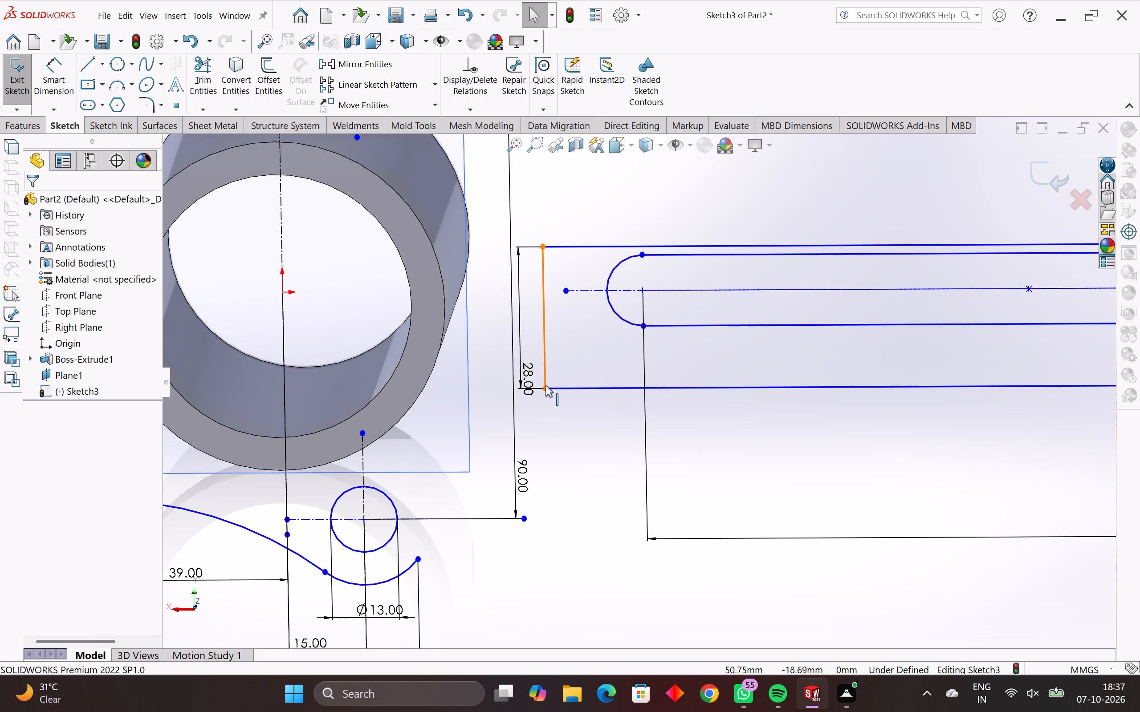
left_click(546, 387, "ctrl")
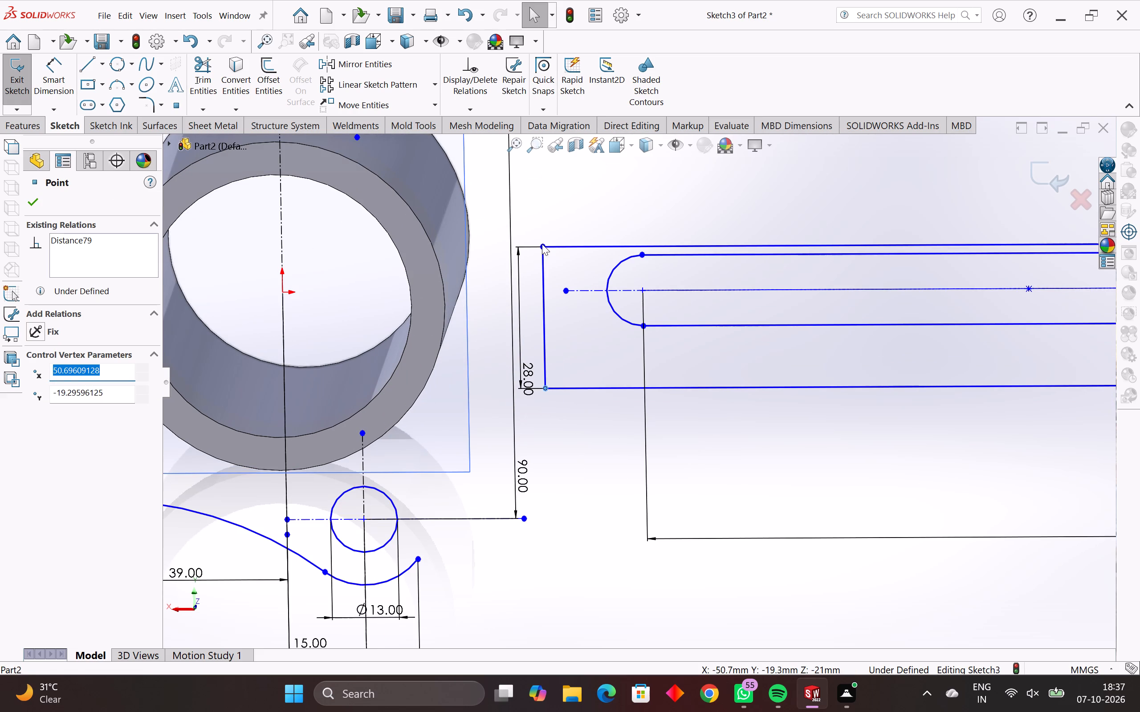
left_click(542, 244, "ctrl")
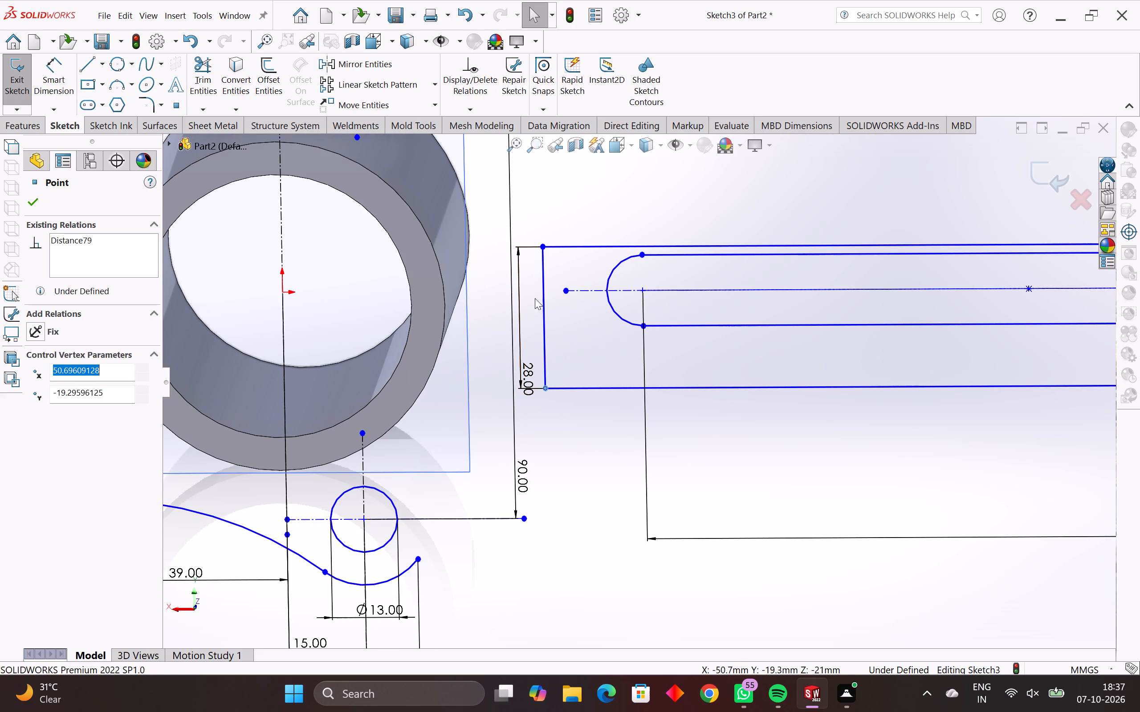
left_click(542, 246, "ctrl")
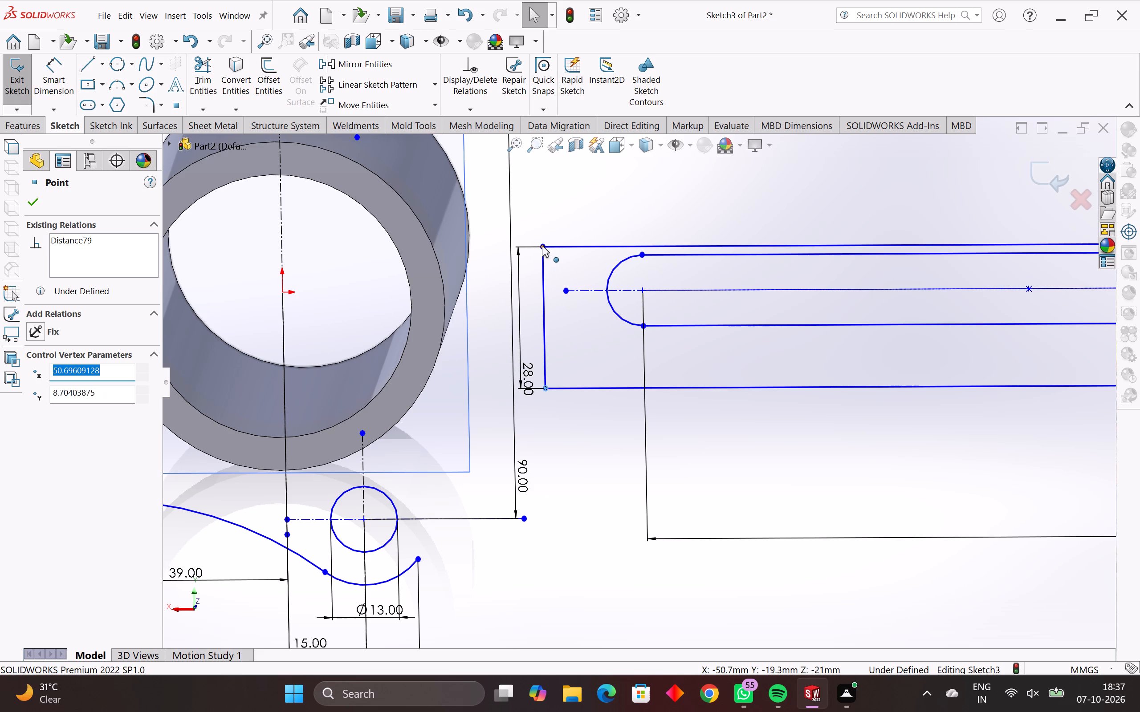
left_click(590, 291, "ctrl")
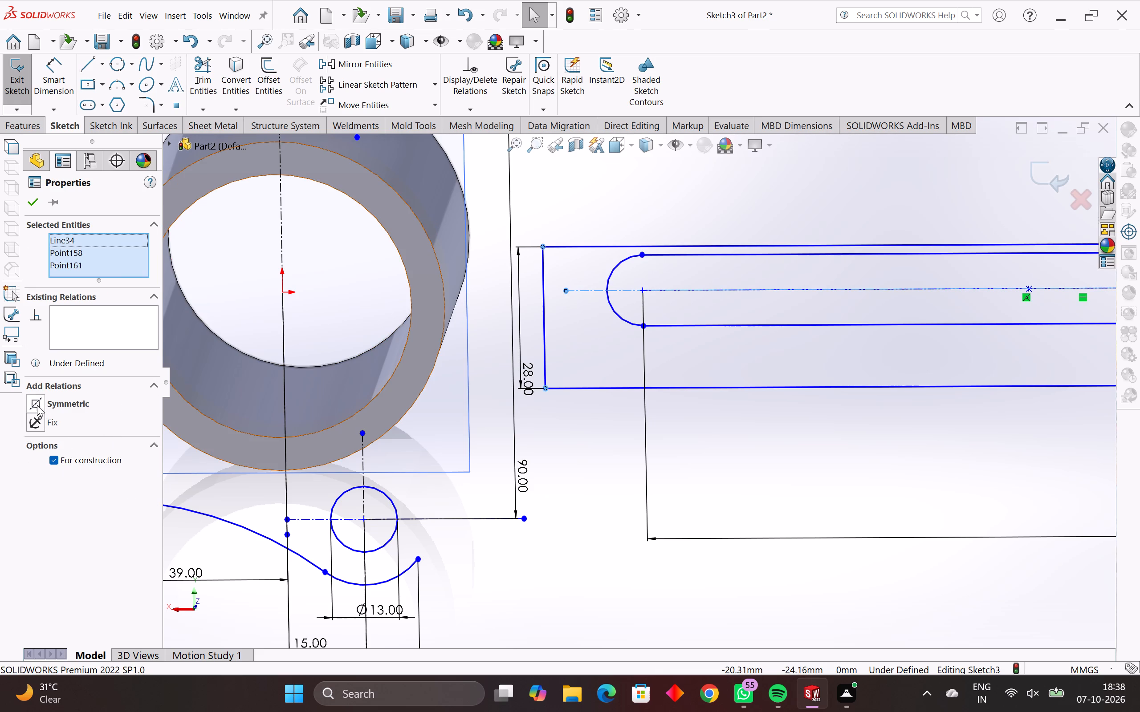
left_click(37, 404)
Trim away the outline's vertical line across the concentric circles and the ends of both long sides inside the outer circle.
scroll(456, 490, "down", 6)
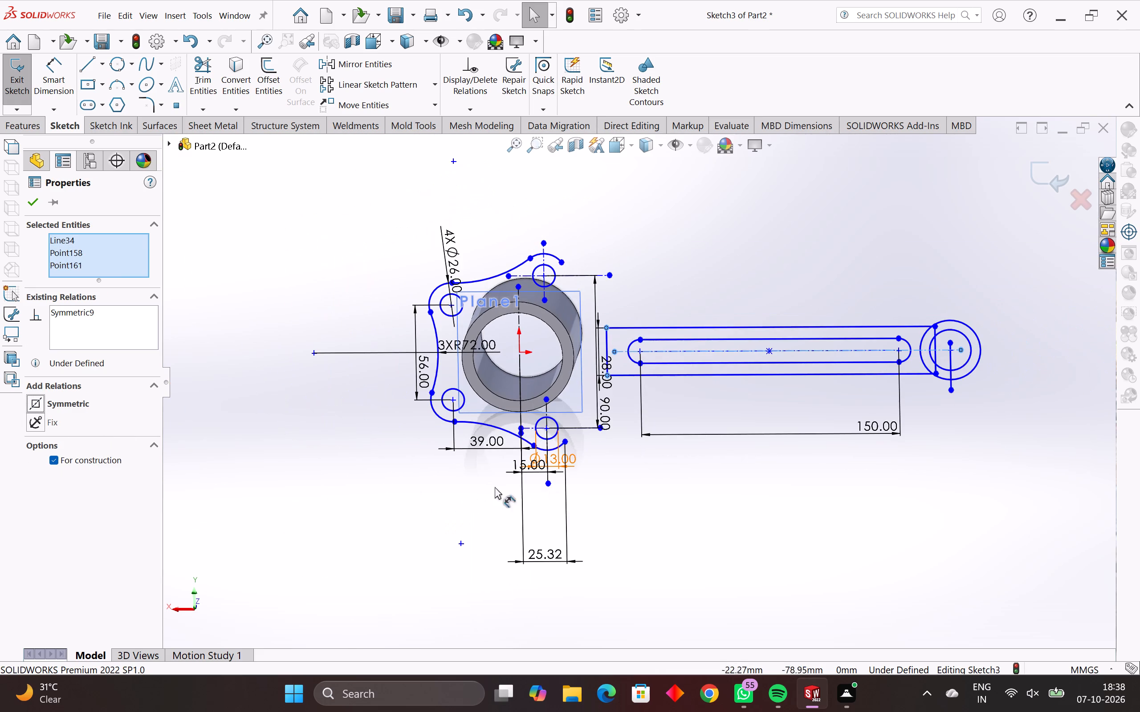
scroll(699, 443, "up", 3)
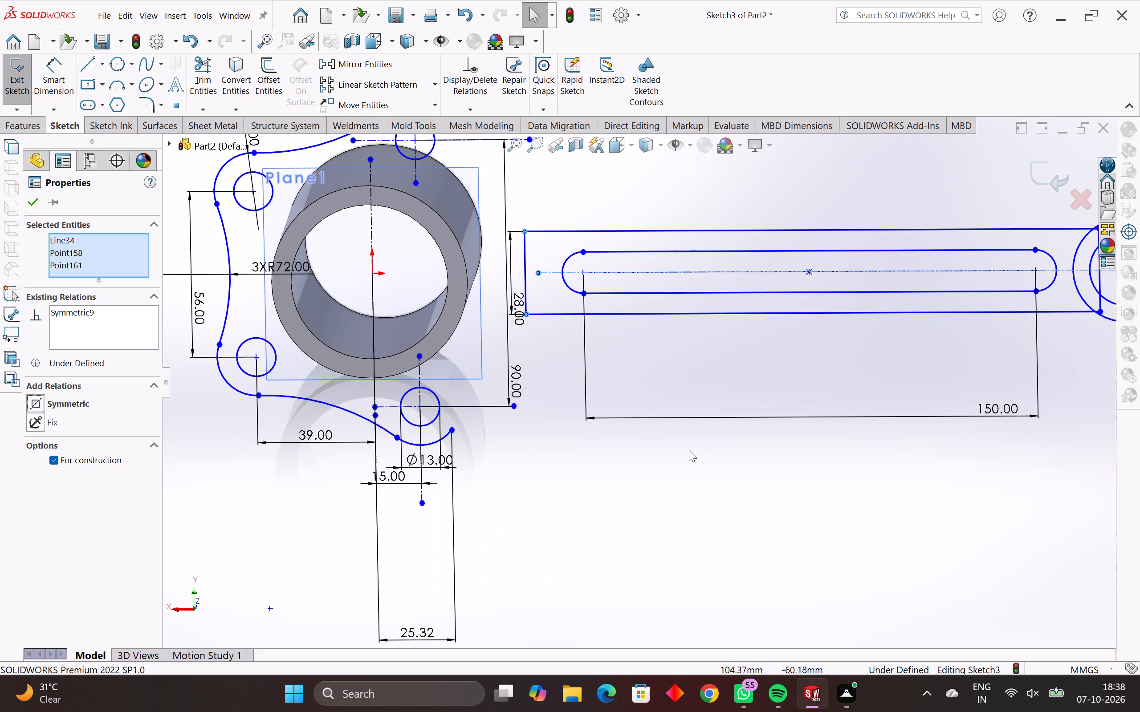
scroll(830, 468, "down", 1)
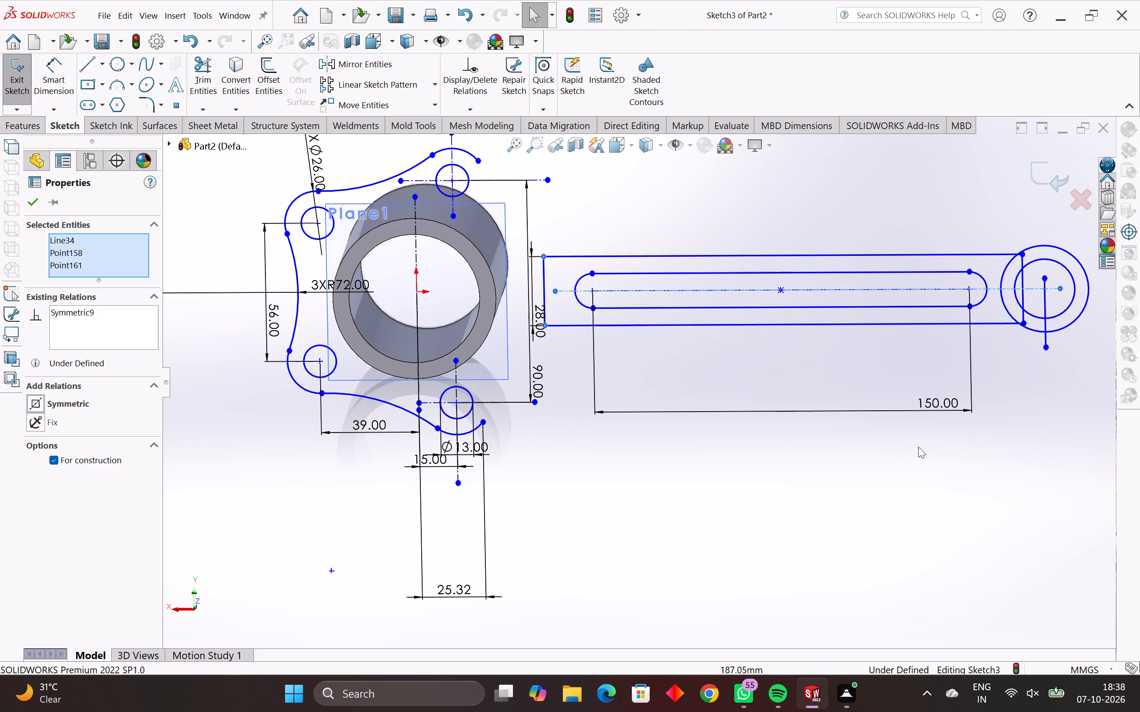
scroll(964, 408, "down", 1)
scroll(955, 297, "up", 7)
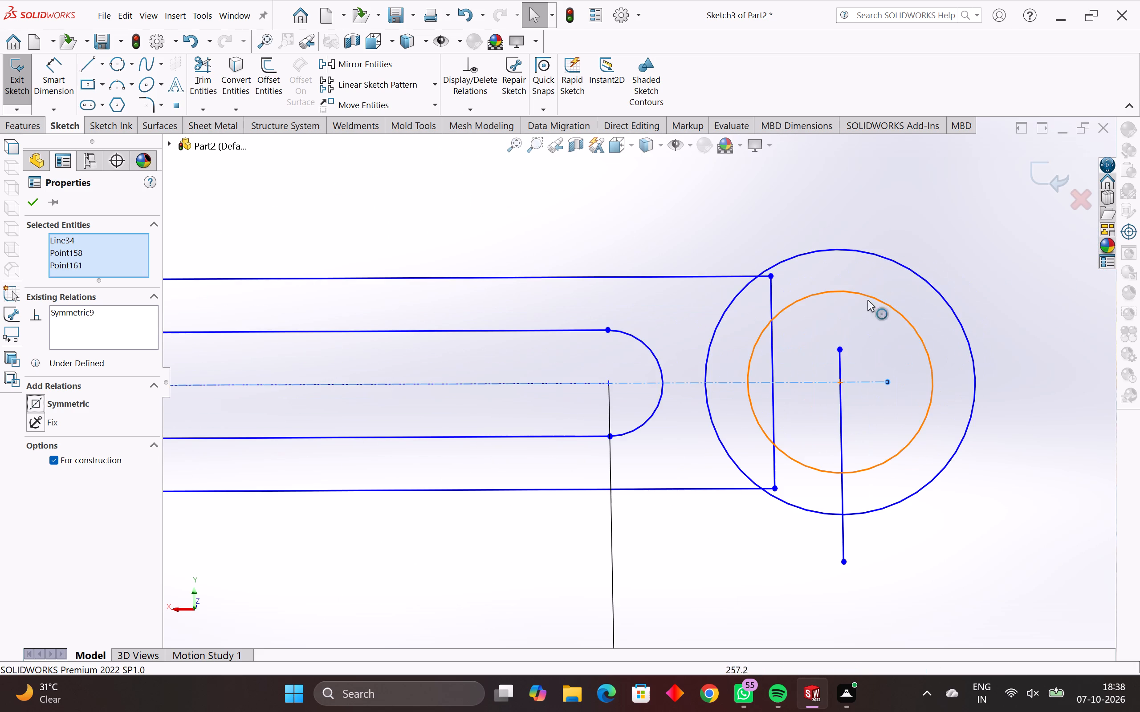
left_click(204, 67)
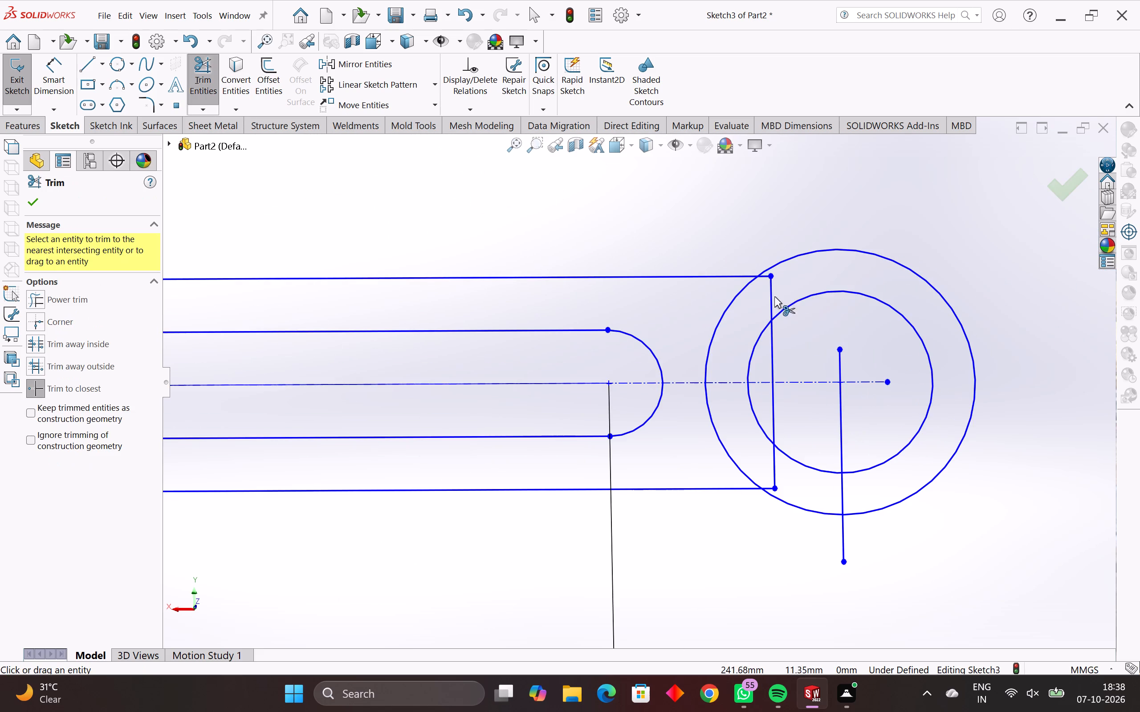
scroll(774, 293, "up", 4)
left_click(727, 268)
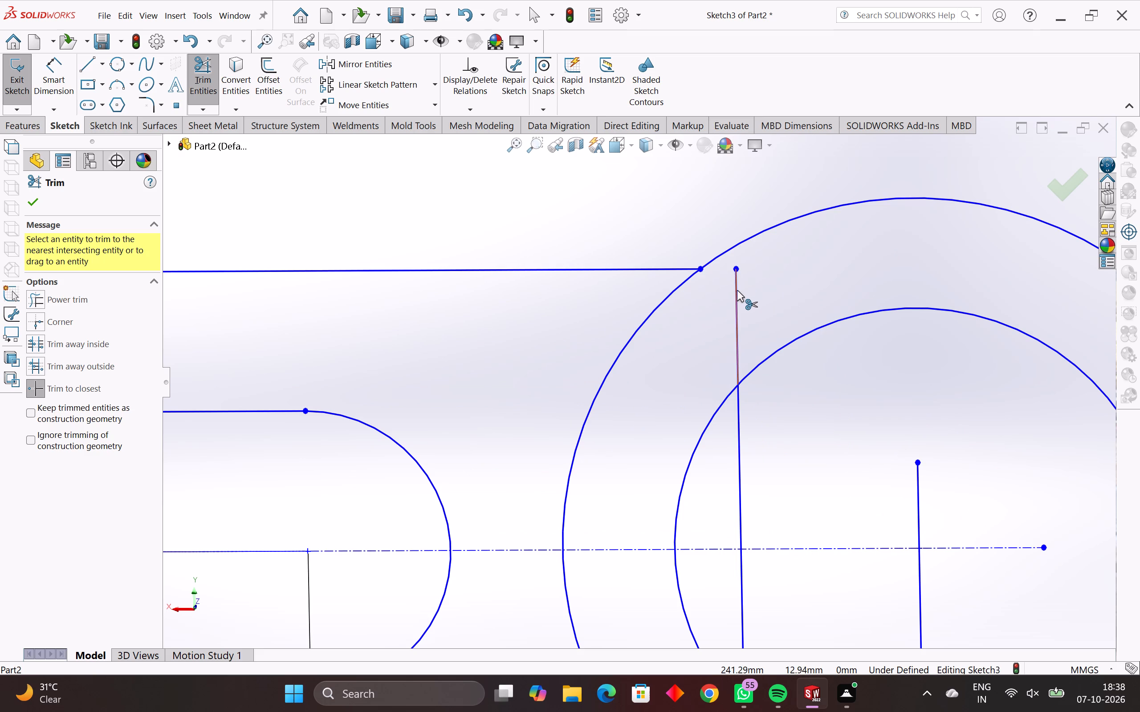
left_click(737, 297)
scroll(748, 334, "down", 4)
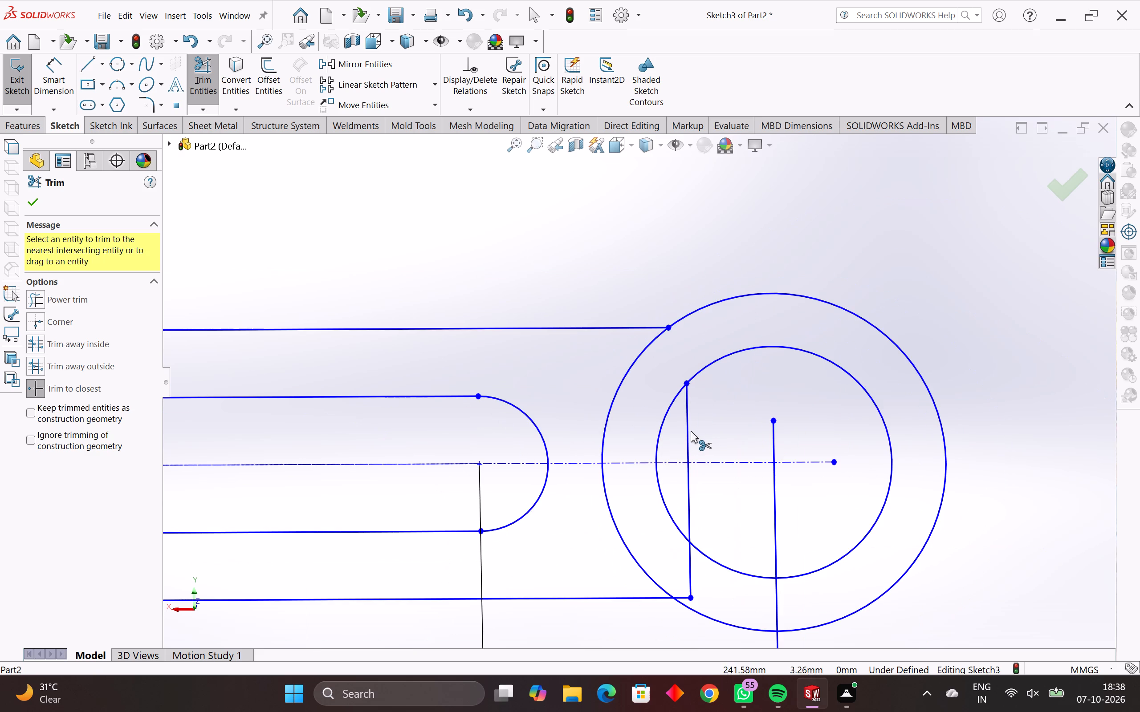
left_click(688, 433)
left_click(688, 474)
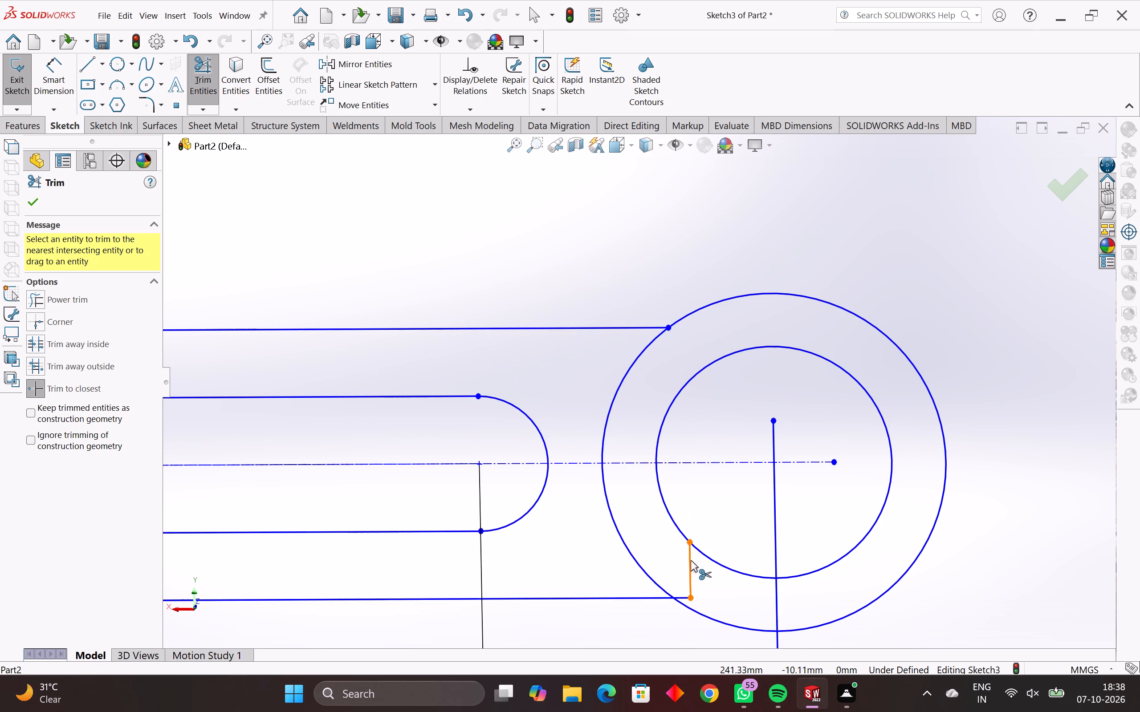
left_click(690, 561)
left_click(686, 595)
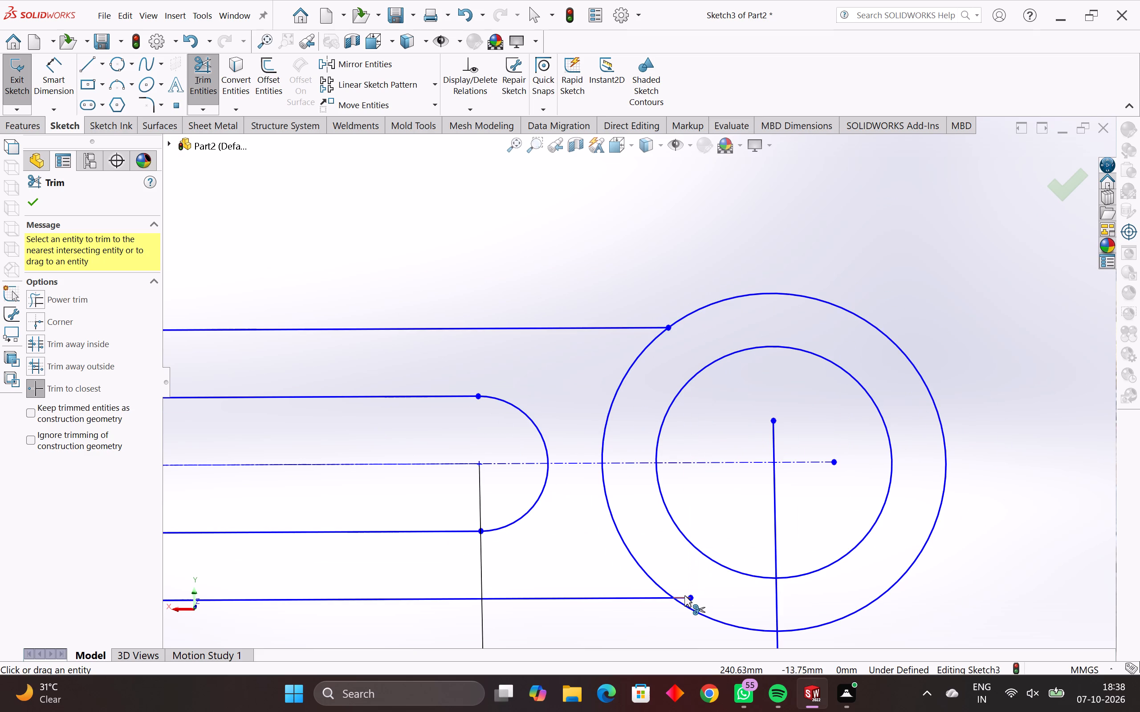
left_click(684, 595)
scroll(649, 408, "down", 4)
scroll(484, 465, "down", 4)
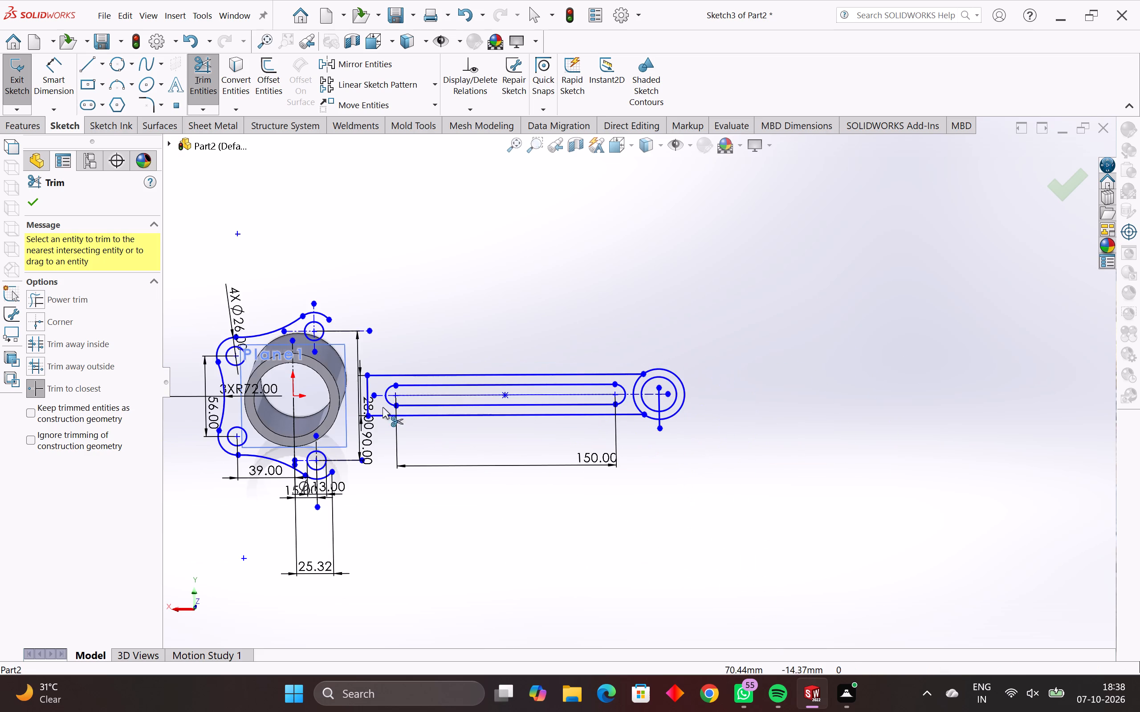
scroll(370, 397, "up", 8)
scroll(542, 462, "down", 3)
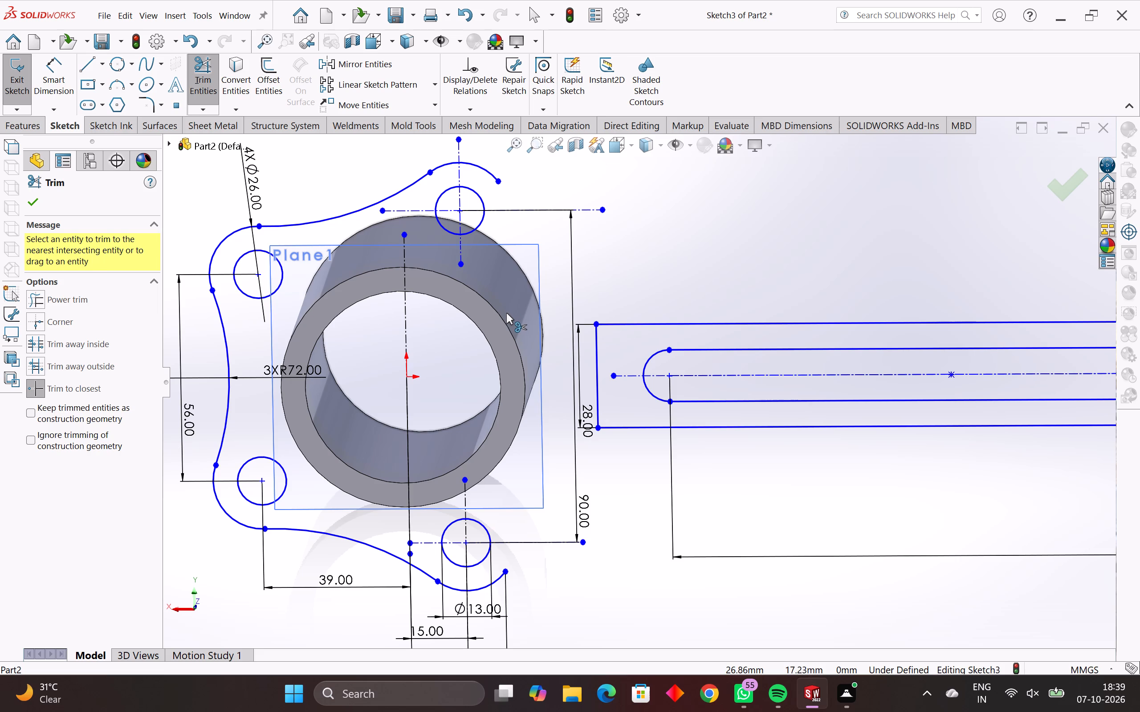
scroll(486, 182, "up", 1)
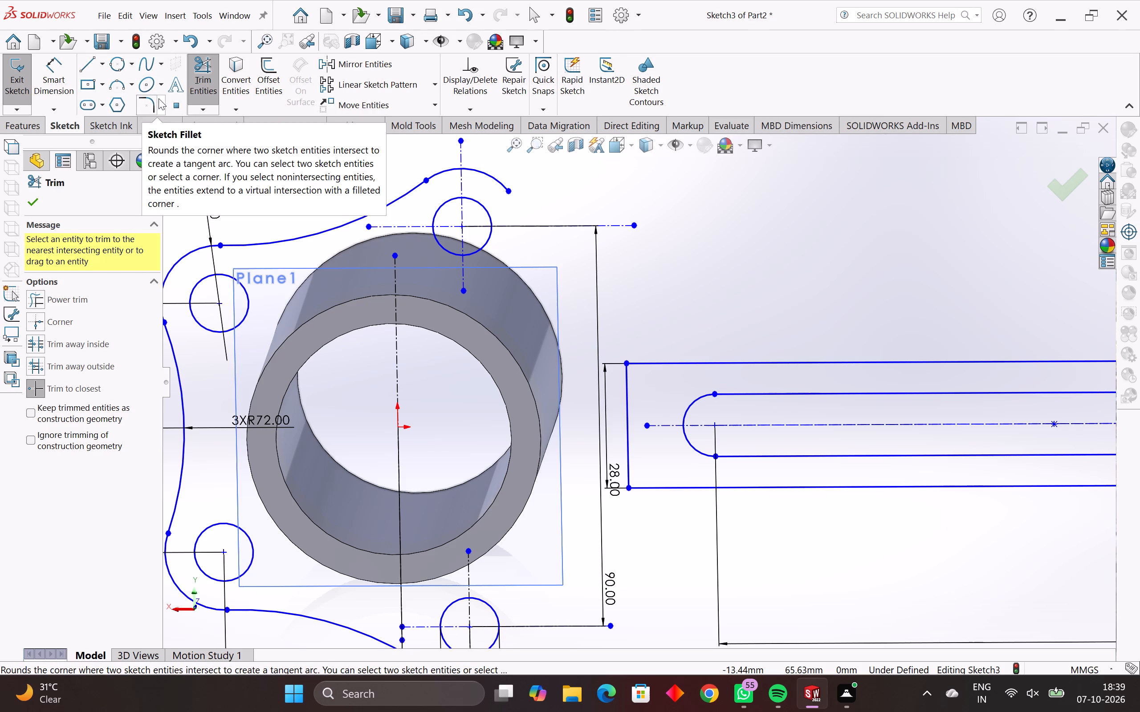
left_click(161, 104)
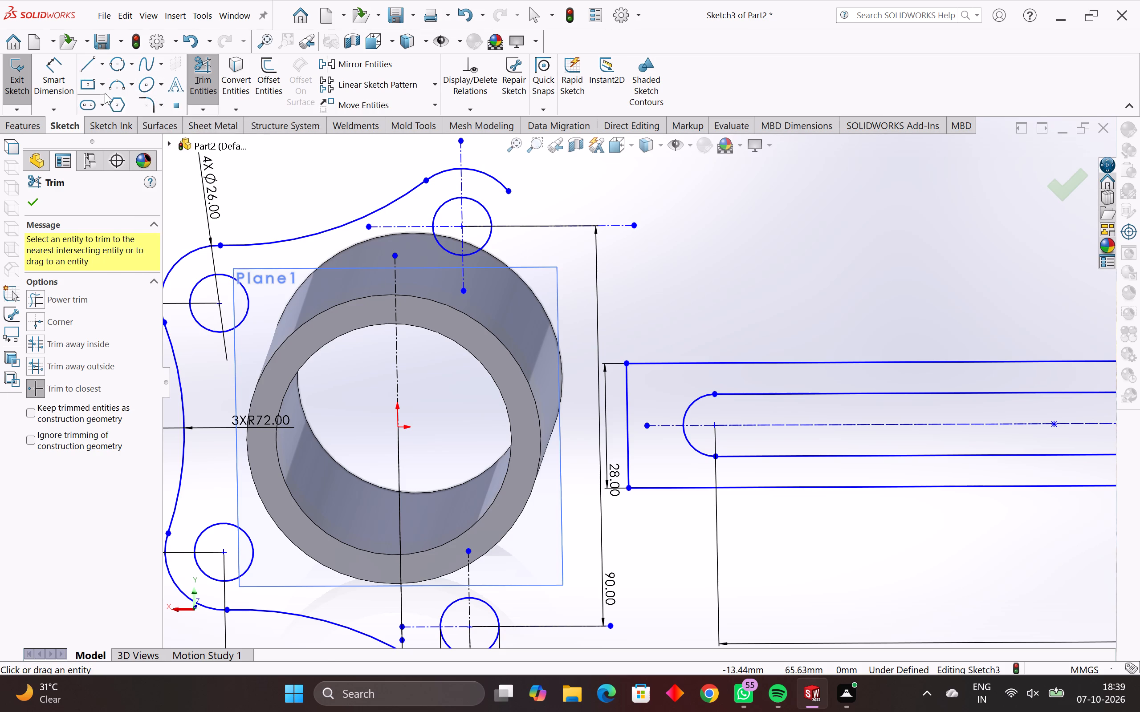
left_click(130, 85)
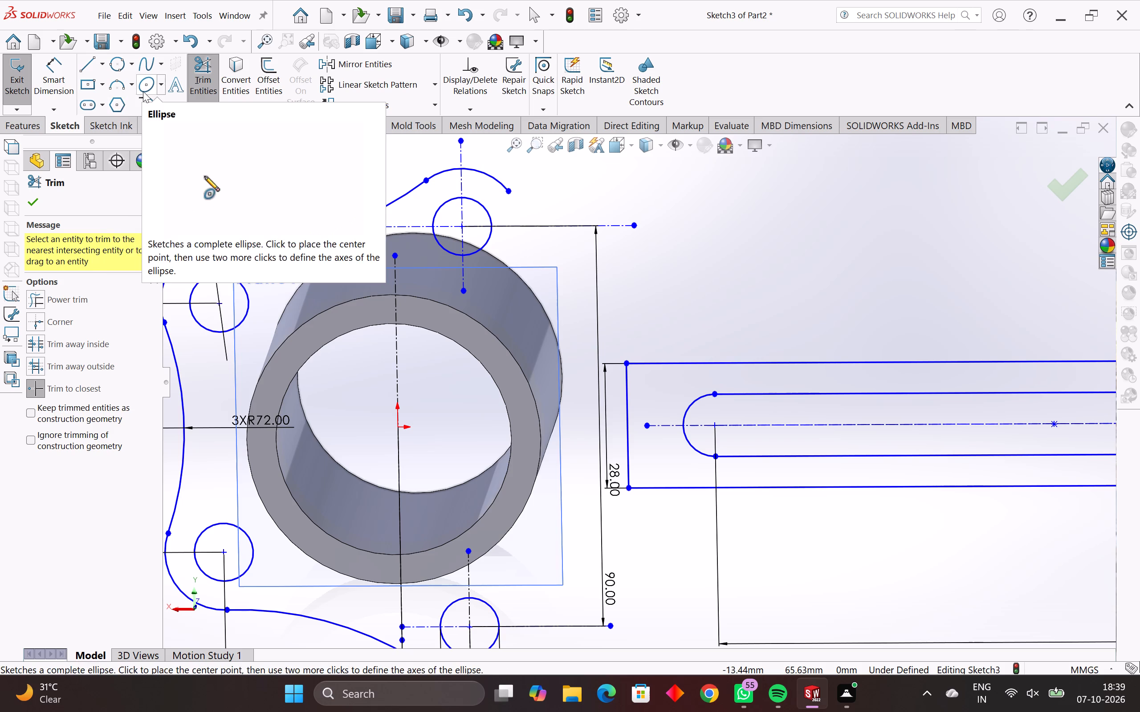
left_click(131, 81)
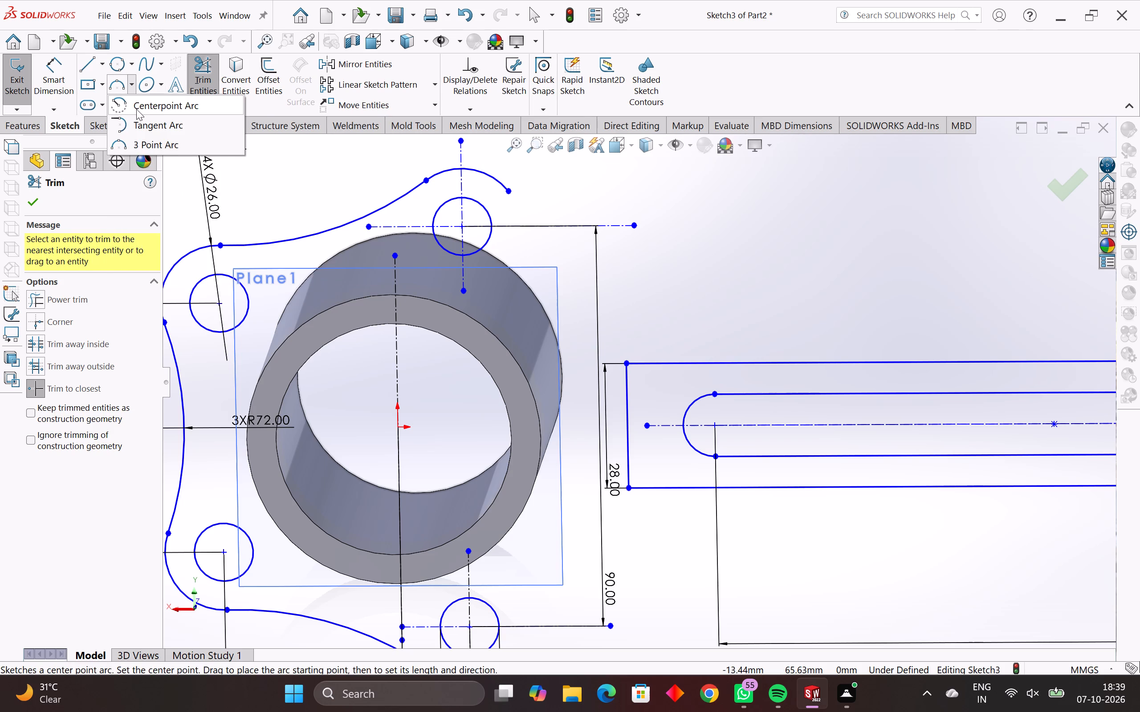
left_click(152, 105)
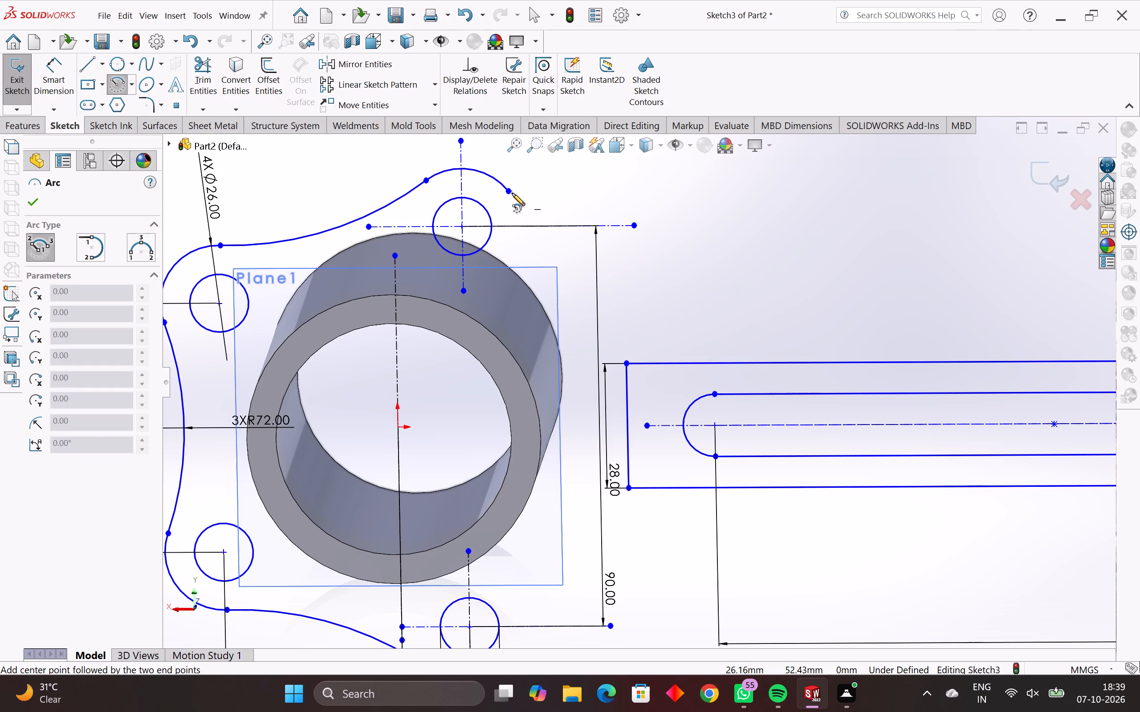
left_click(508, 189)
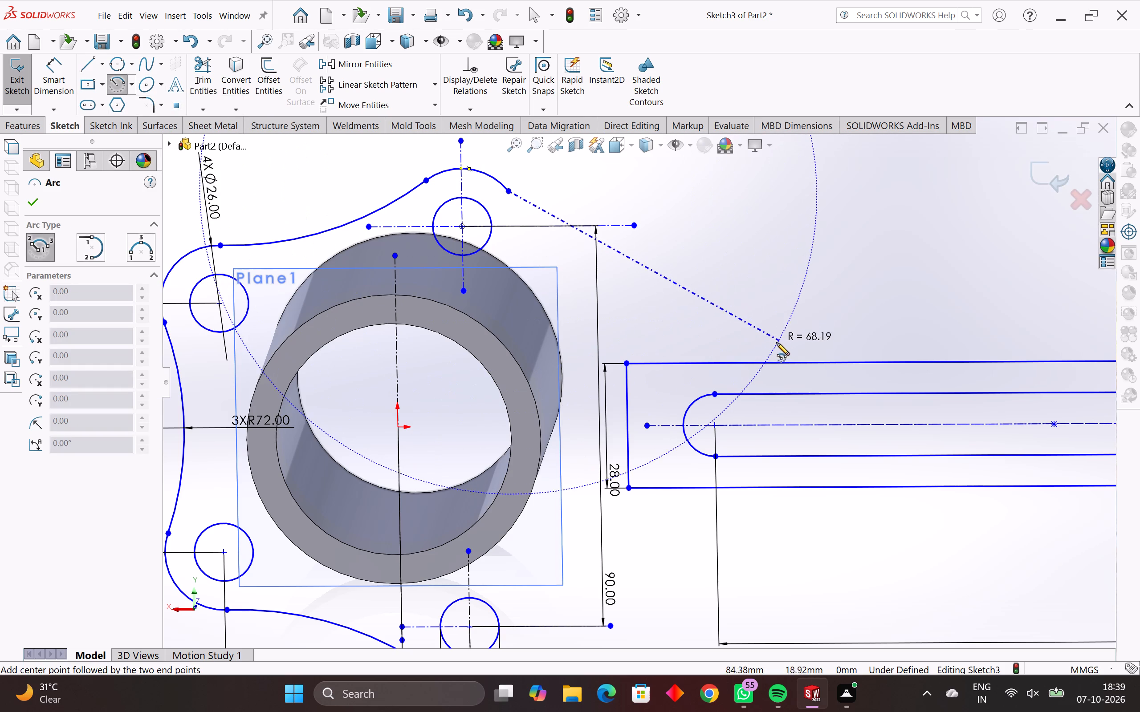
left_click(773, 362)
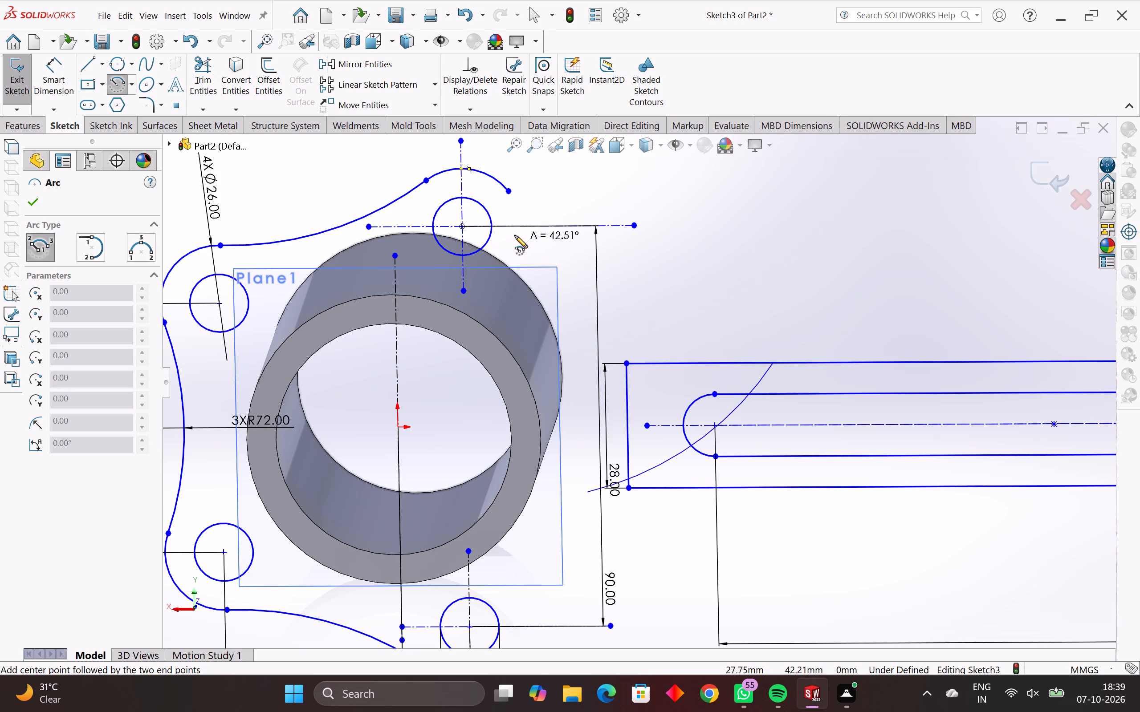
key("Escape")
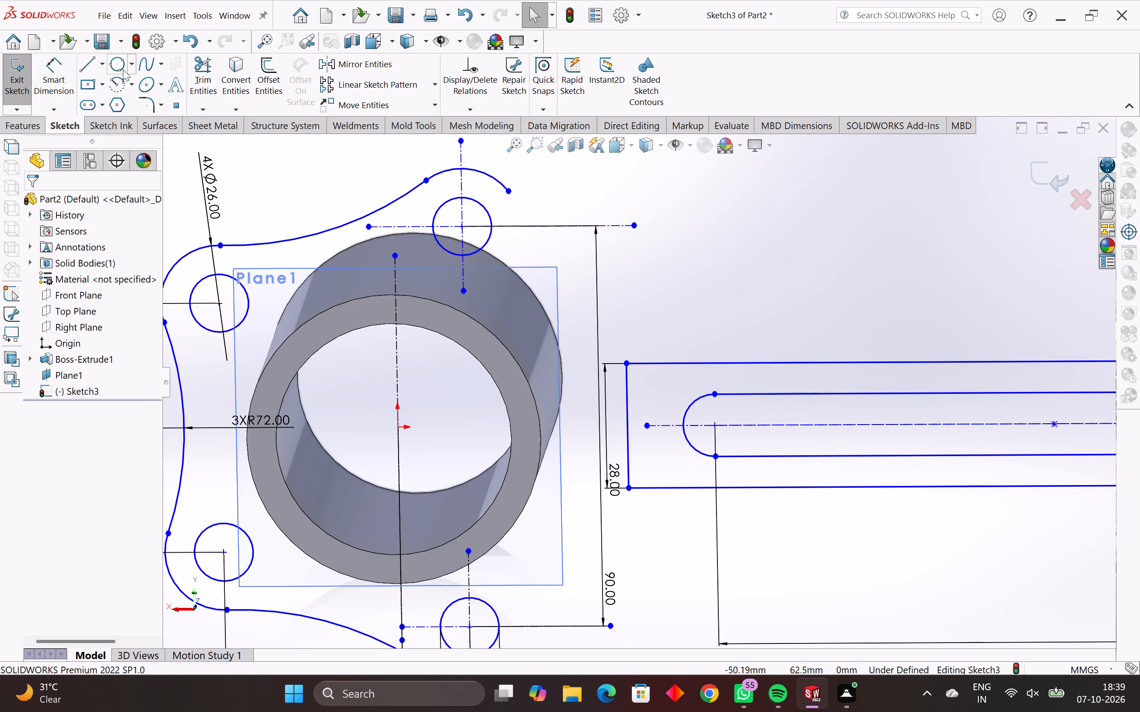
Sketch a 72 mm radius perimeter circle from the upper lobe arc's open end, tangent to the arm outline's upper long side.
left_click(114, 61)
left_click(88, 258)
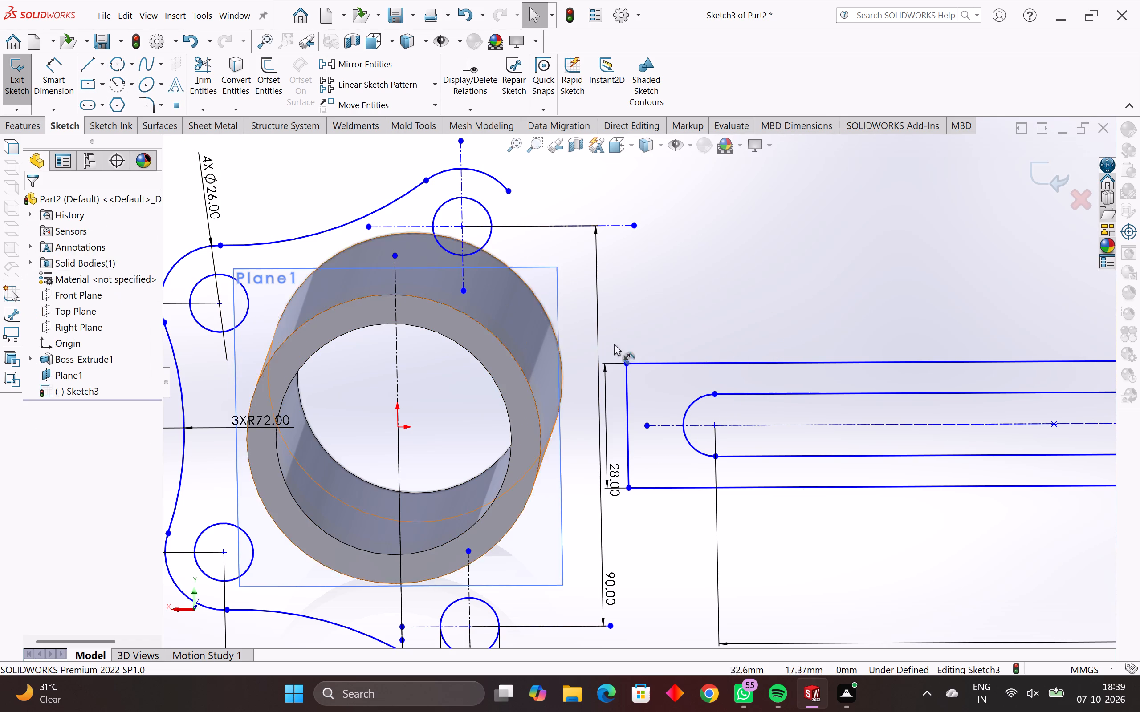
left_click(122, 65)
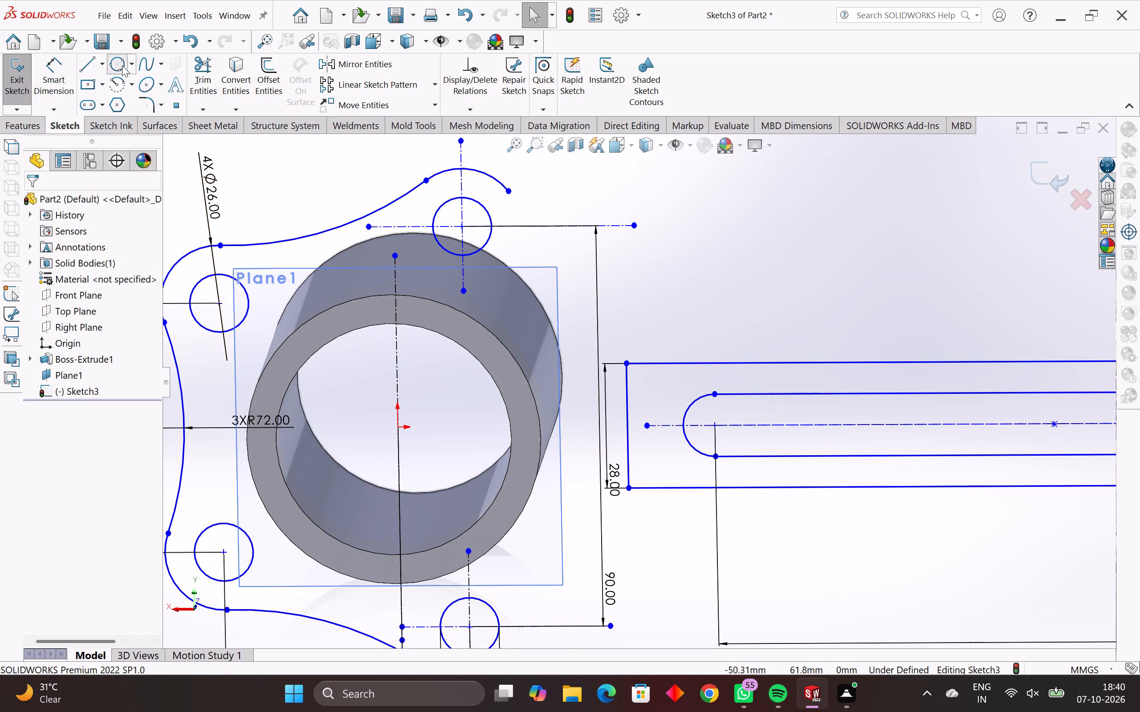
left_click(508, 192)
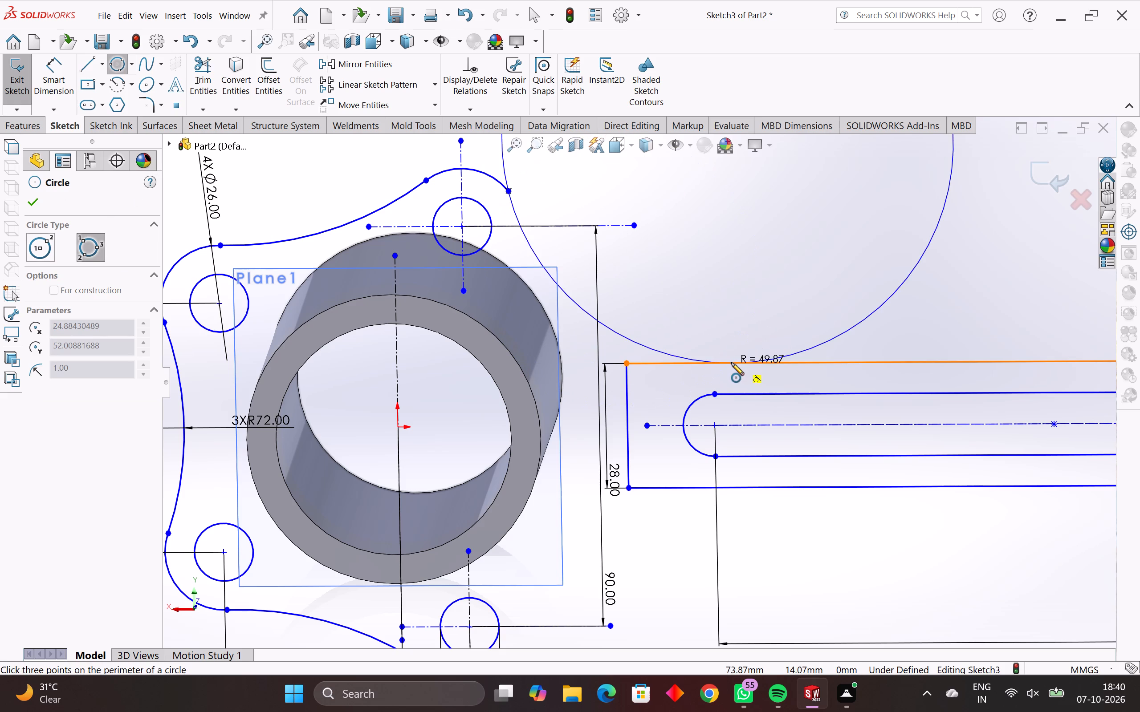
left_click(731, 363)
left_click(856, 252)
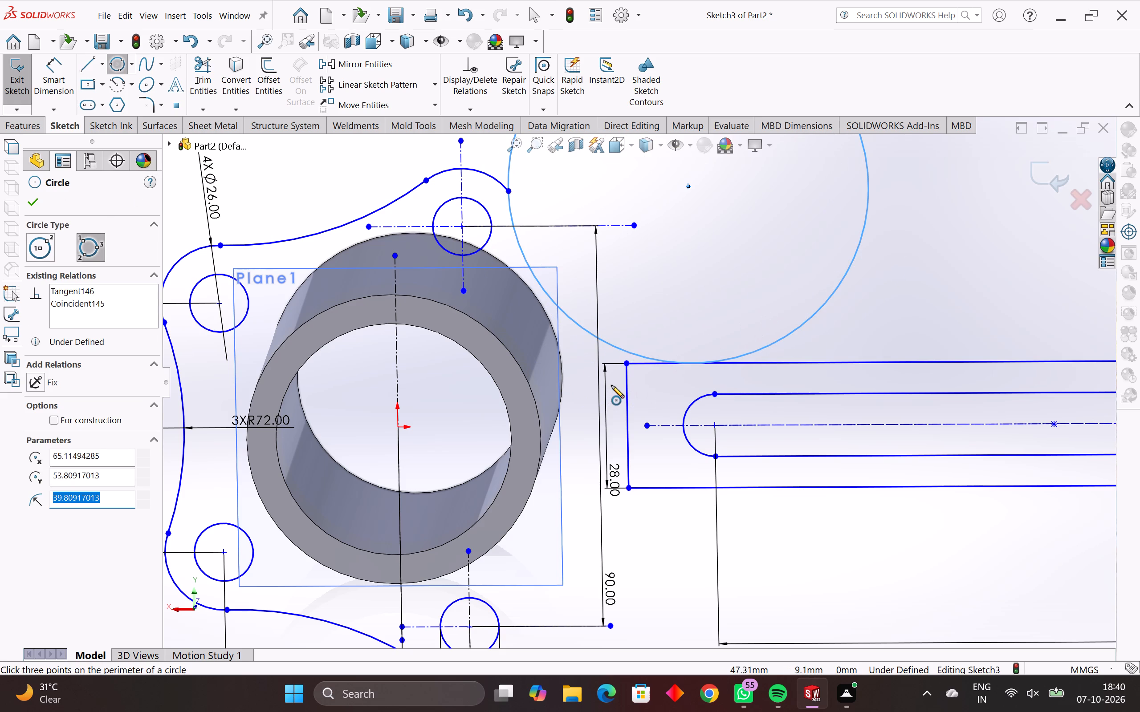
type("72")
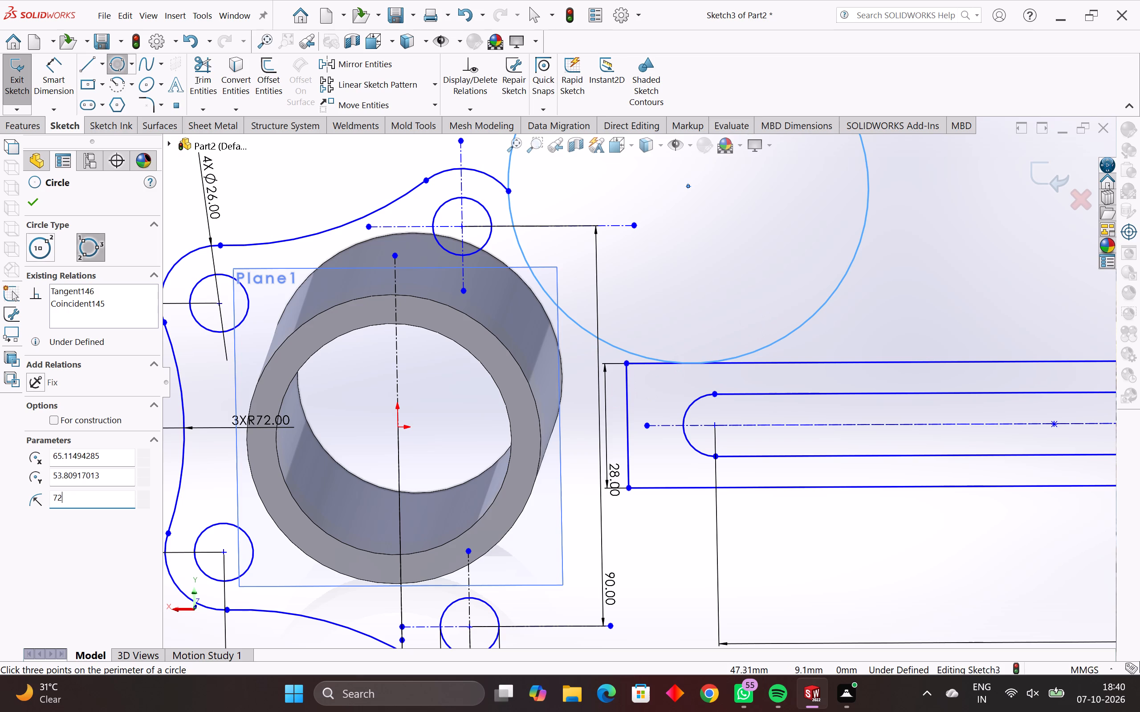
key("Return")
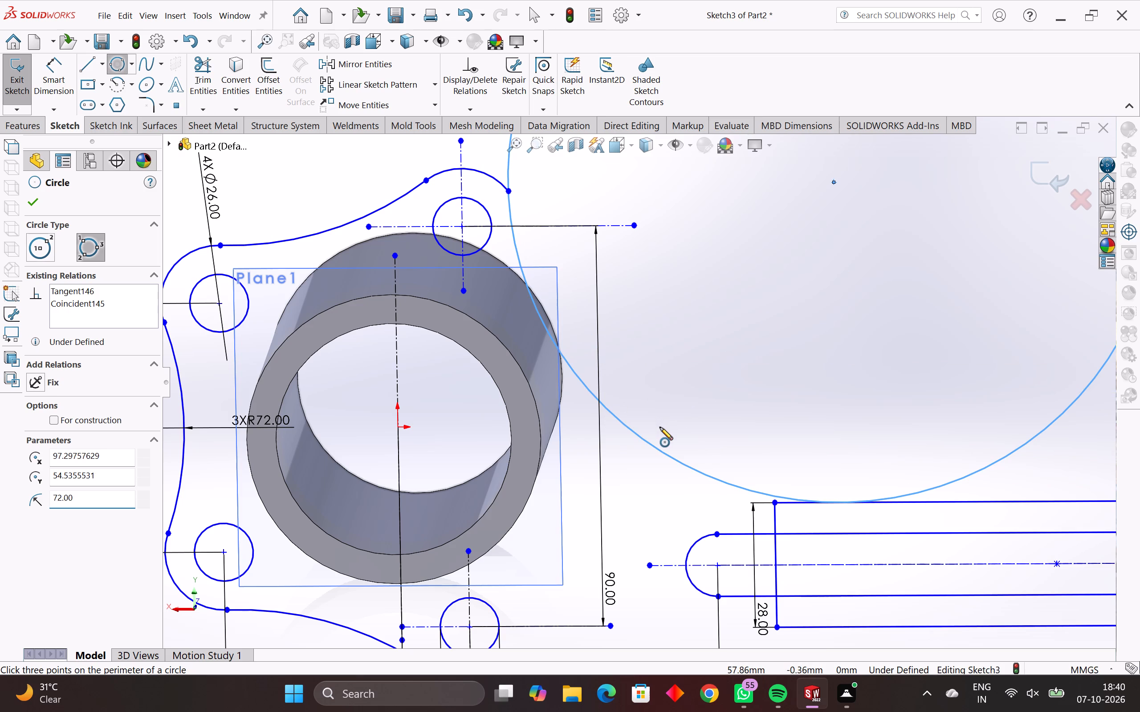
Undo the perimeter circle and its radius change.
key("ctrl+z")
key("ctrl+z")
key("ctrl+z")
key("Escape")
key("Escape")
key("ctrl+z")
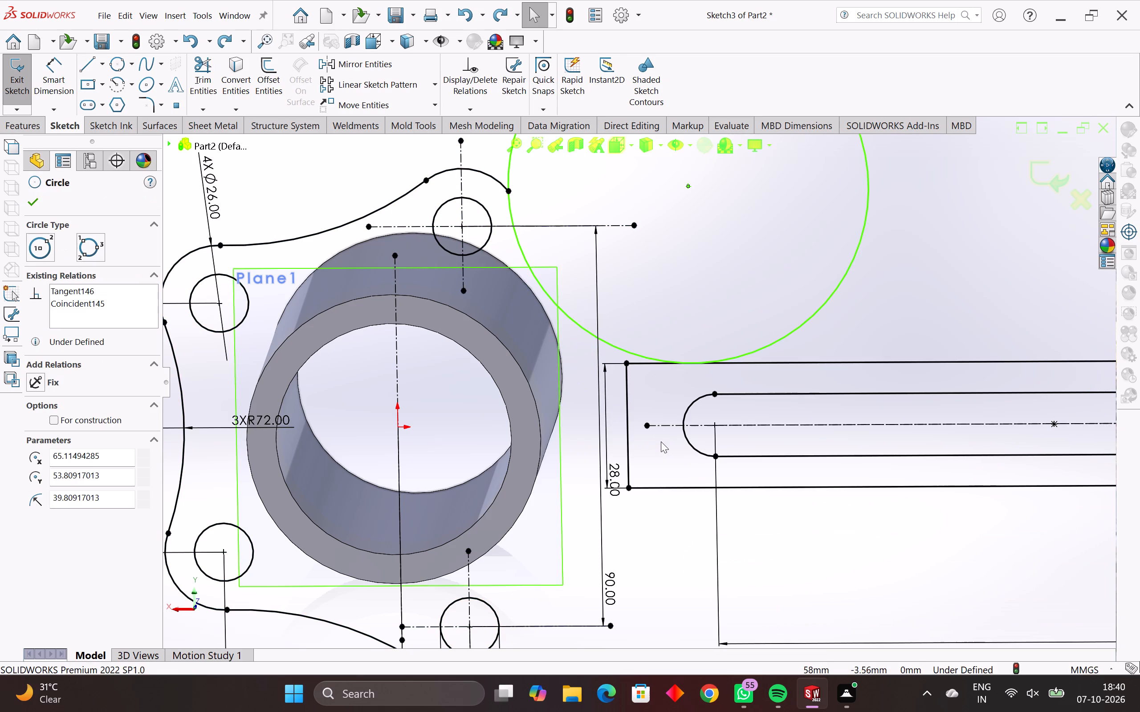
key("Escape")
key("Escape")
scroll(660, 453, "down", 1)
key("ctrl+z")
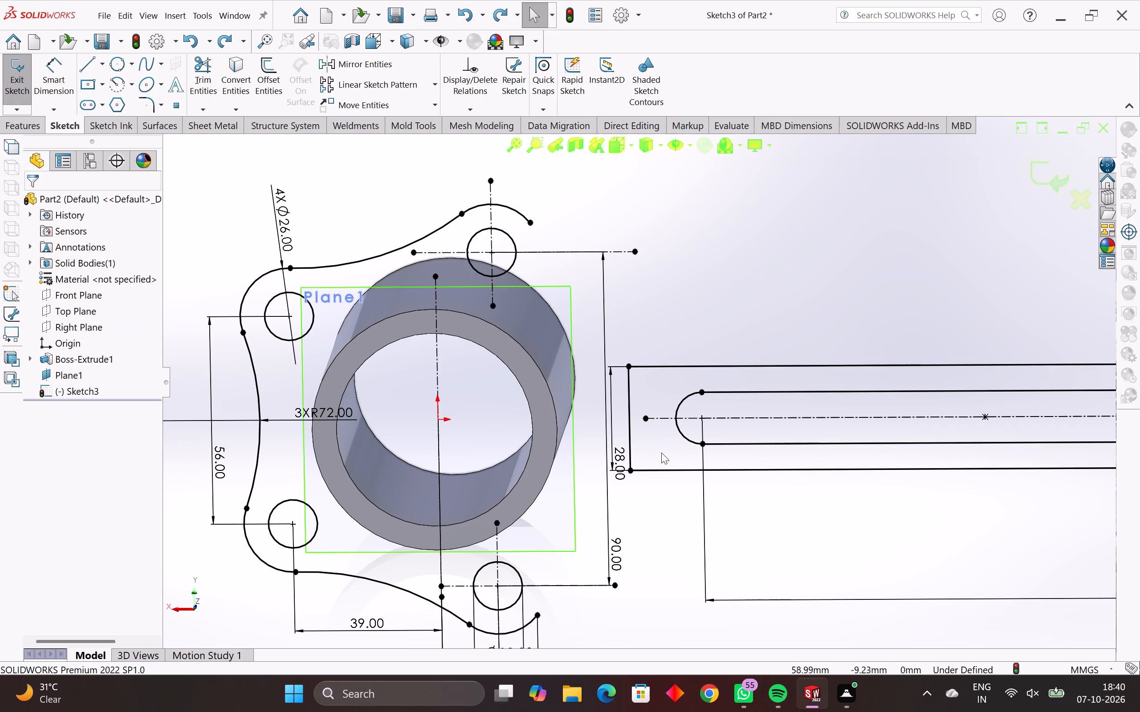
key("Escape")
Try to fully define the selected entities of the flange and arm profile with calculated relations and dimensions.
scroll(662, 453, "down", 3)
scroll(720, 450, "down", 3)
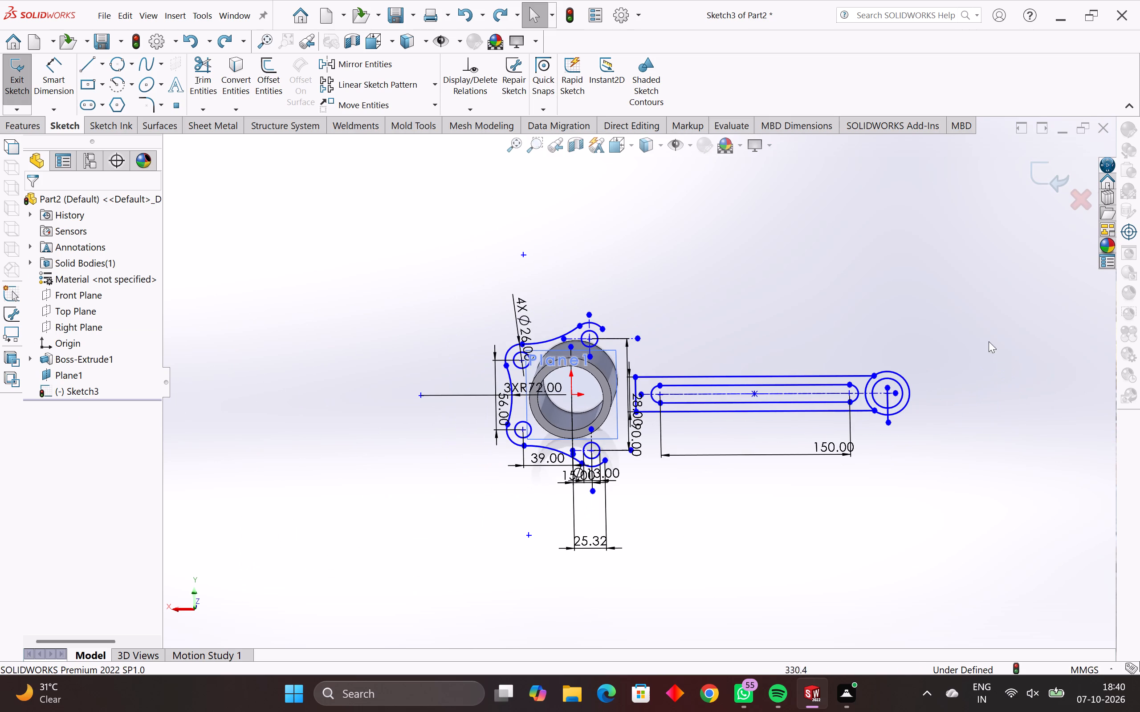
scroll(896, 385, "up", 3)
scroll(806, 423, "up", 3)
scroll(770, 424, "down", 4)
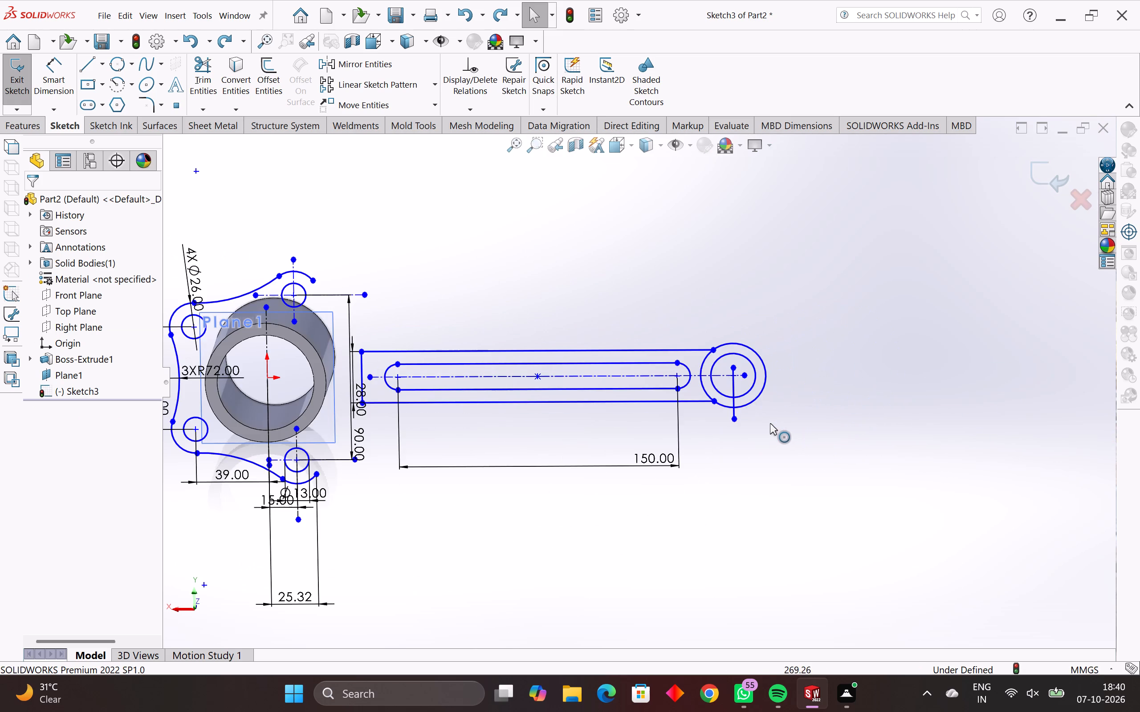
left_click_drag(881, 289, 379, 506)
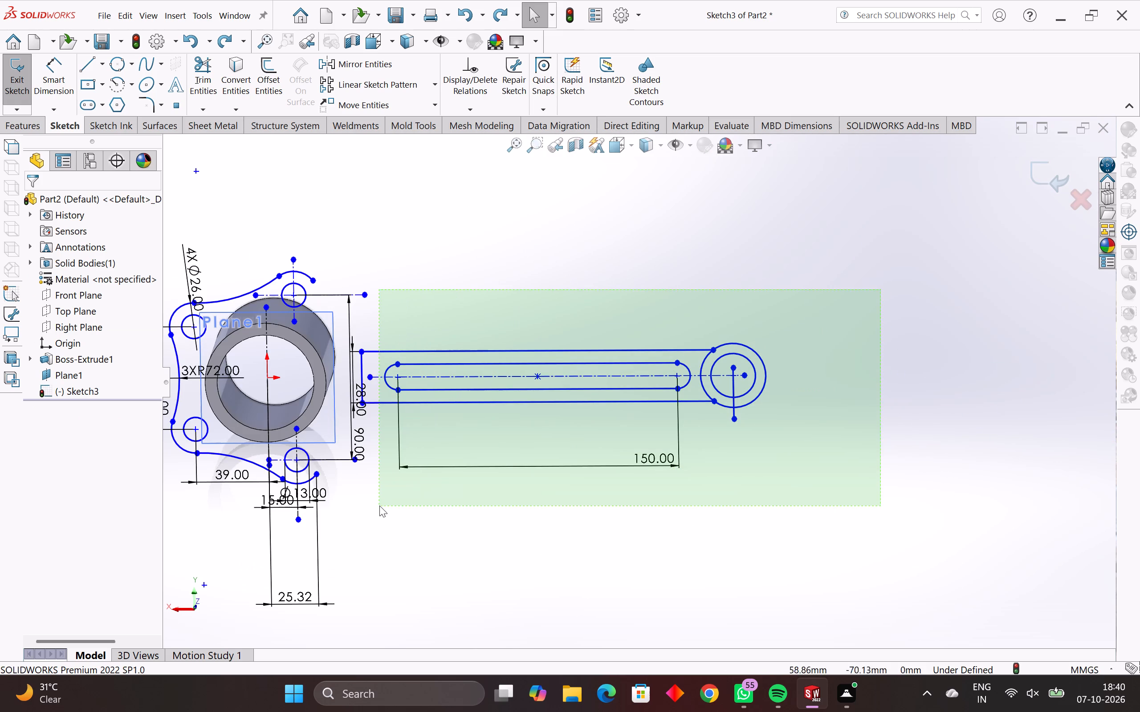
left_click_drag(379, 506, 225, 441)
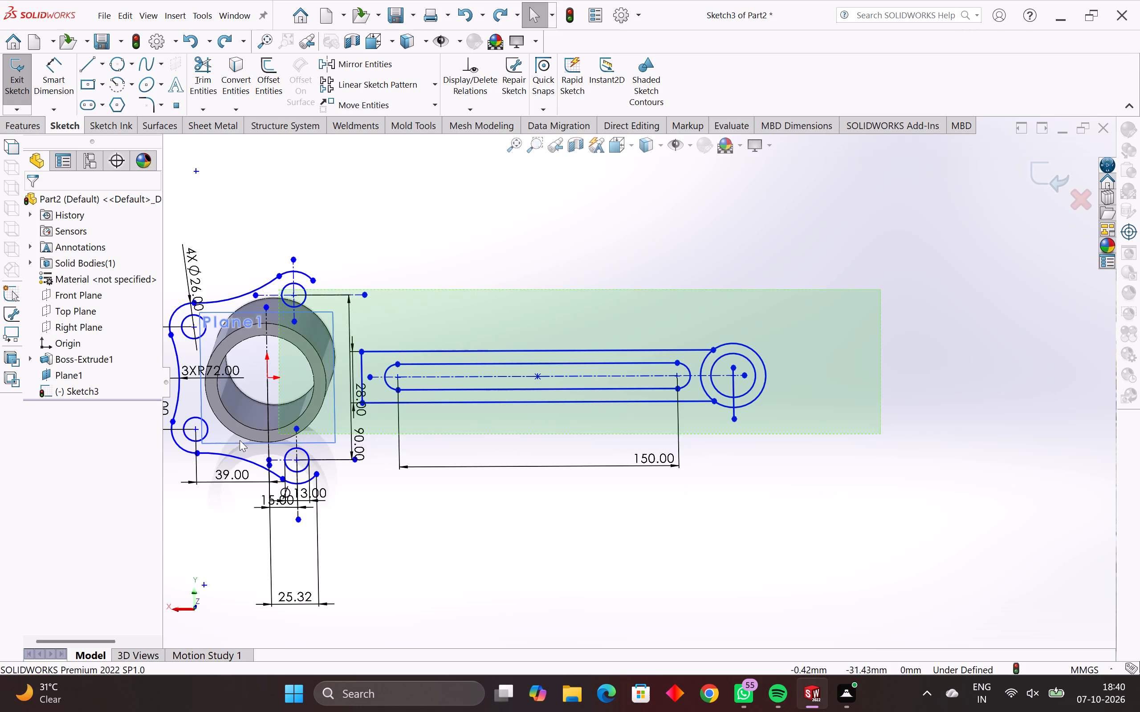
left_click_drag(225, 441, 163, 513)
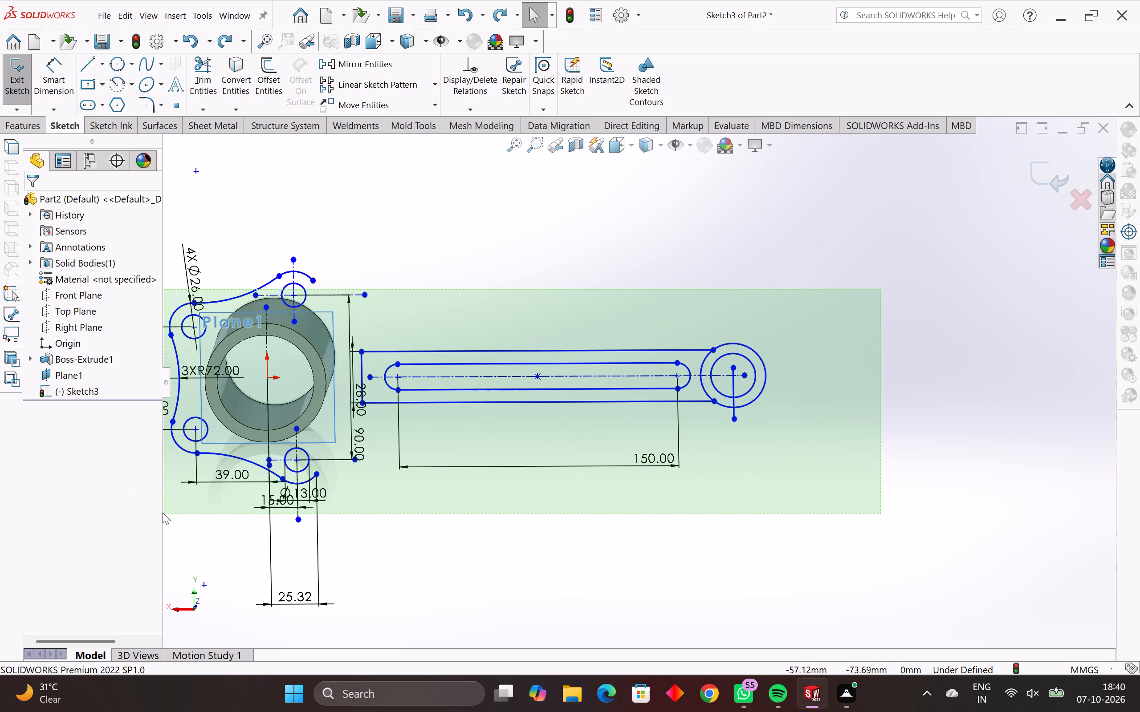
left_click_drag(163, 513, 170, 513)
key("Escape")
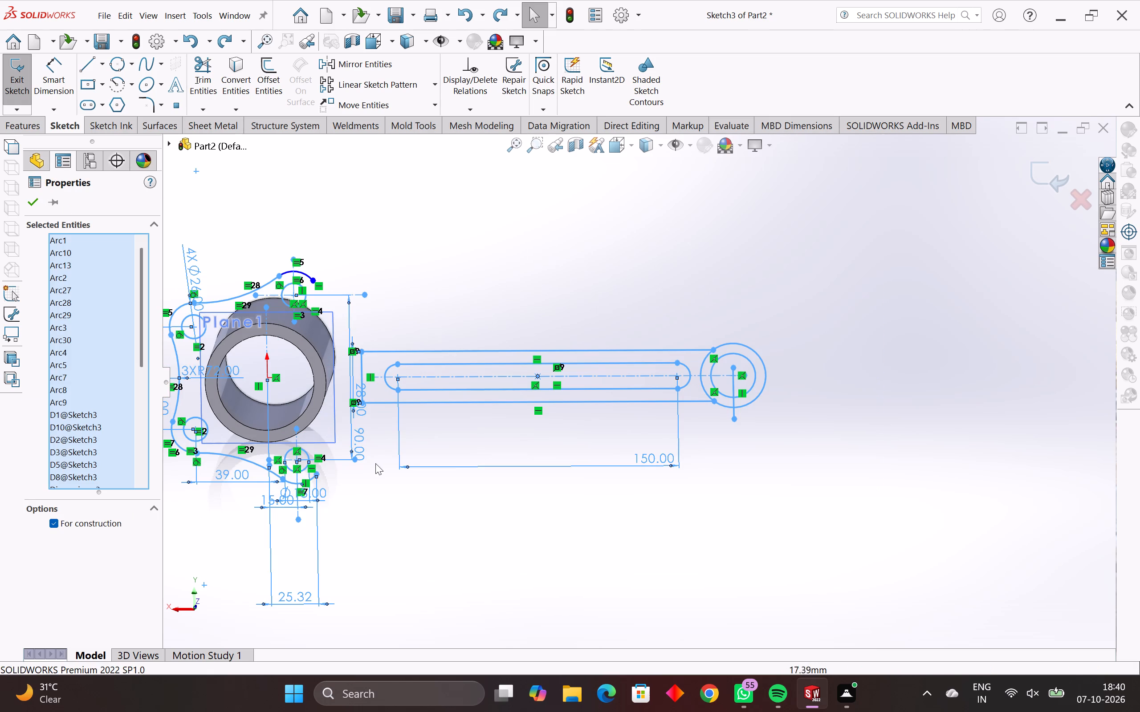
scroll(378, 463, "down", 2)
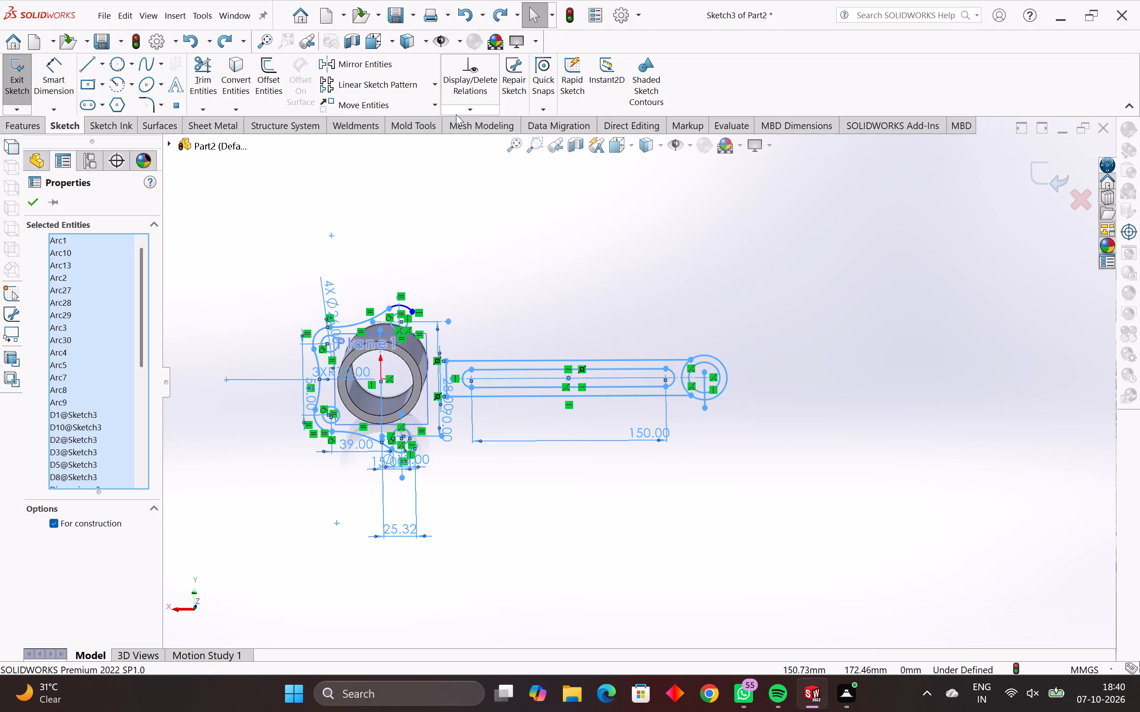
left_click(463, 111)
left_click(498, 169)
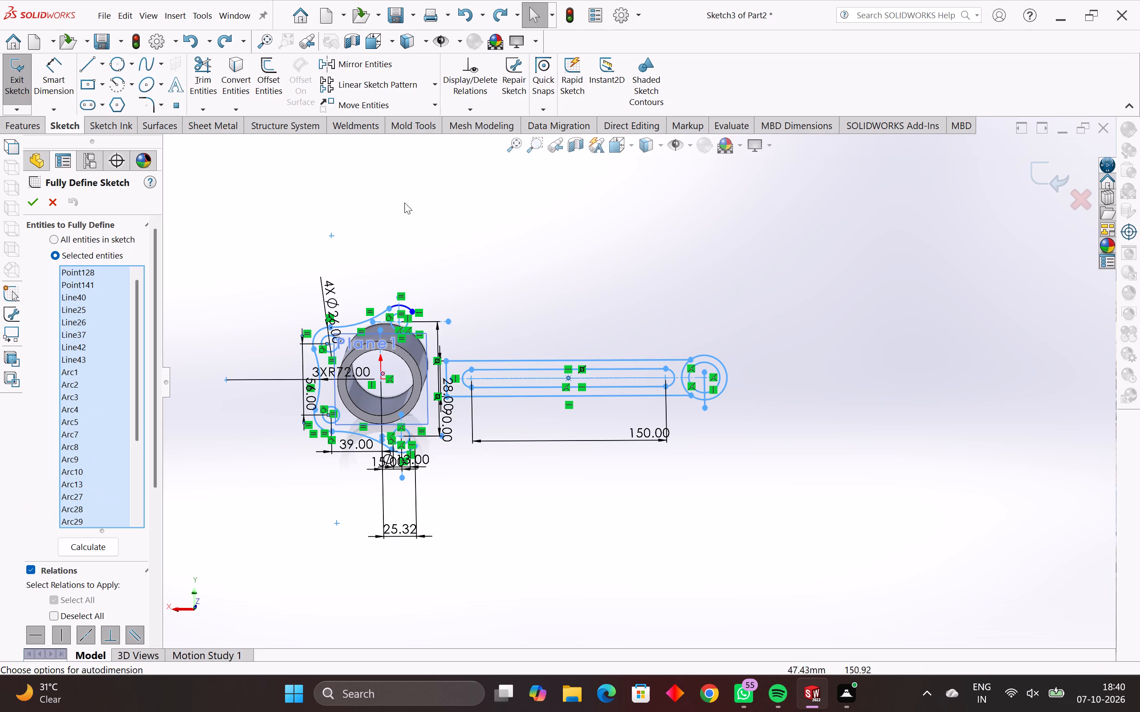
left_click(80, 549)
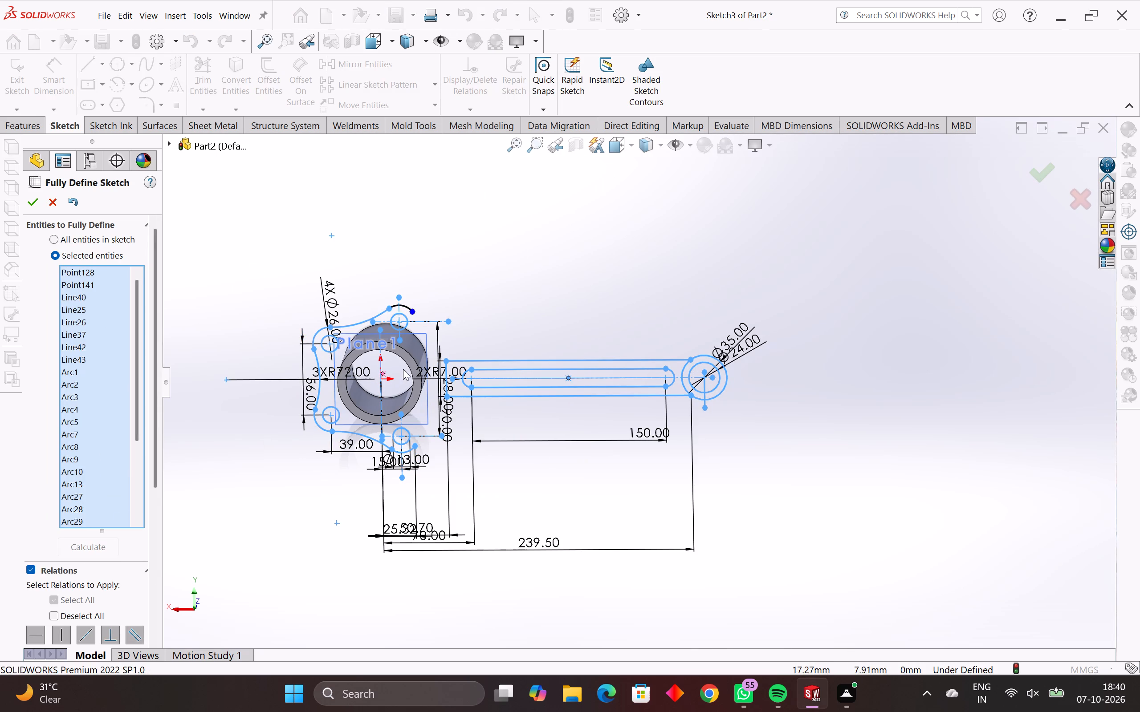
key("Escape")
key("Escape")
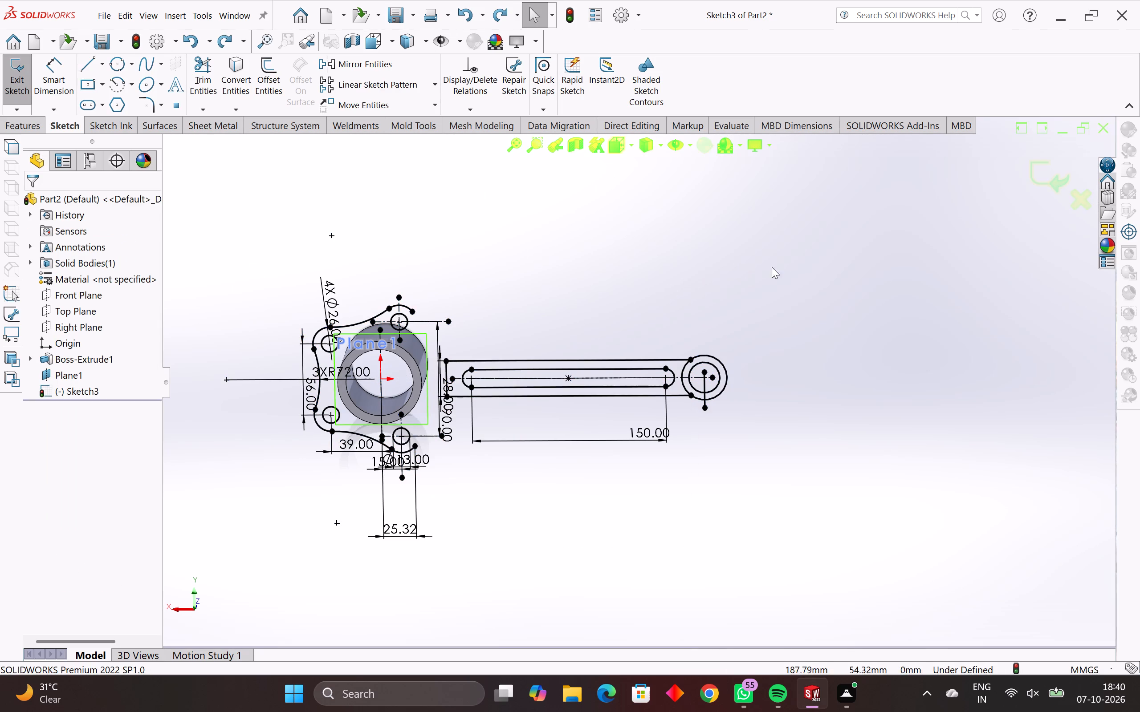
Fully define the flange and arm profile's selected sketch entities by calculating and applying the missing relations and dimensions.
left_click_drag(875, 245, 230, 528)
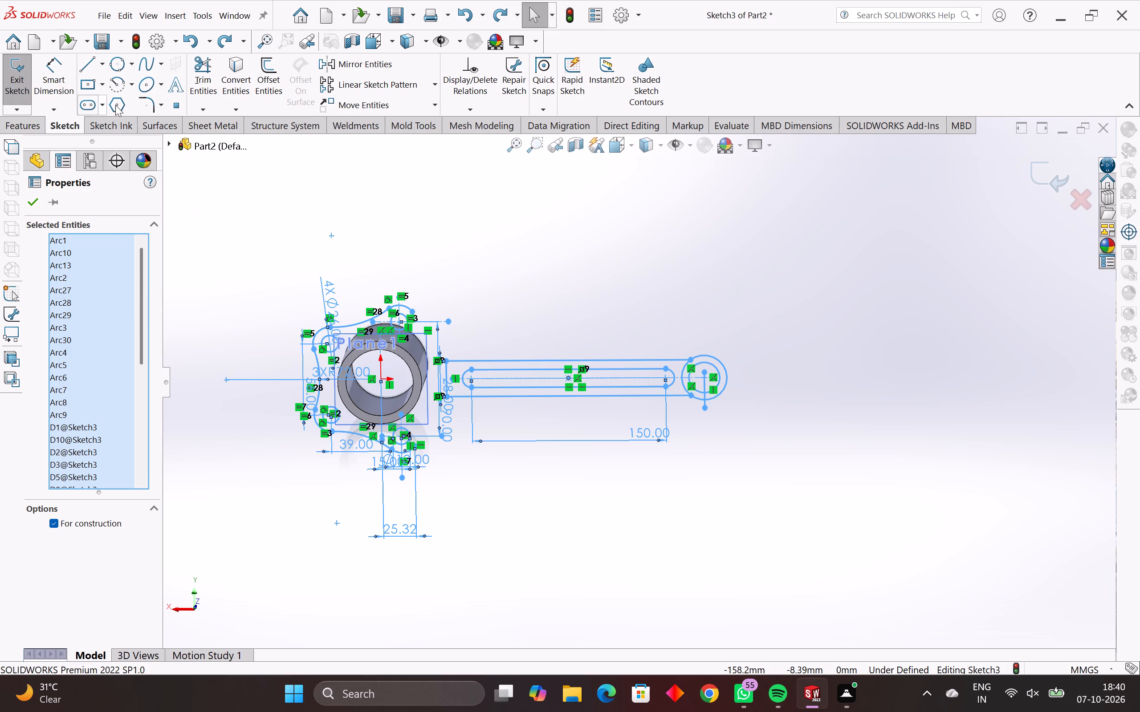
left_click(469, 112)
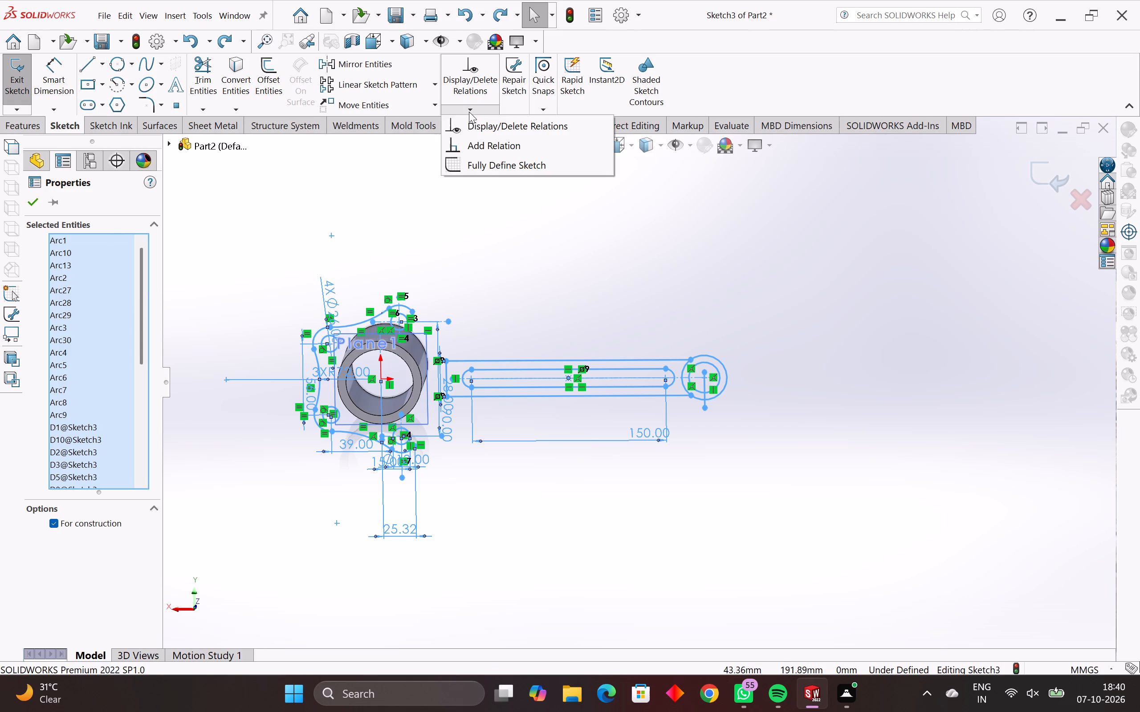
left_click(471, 161)
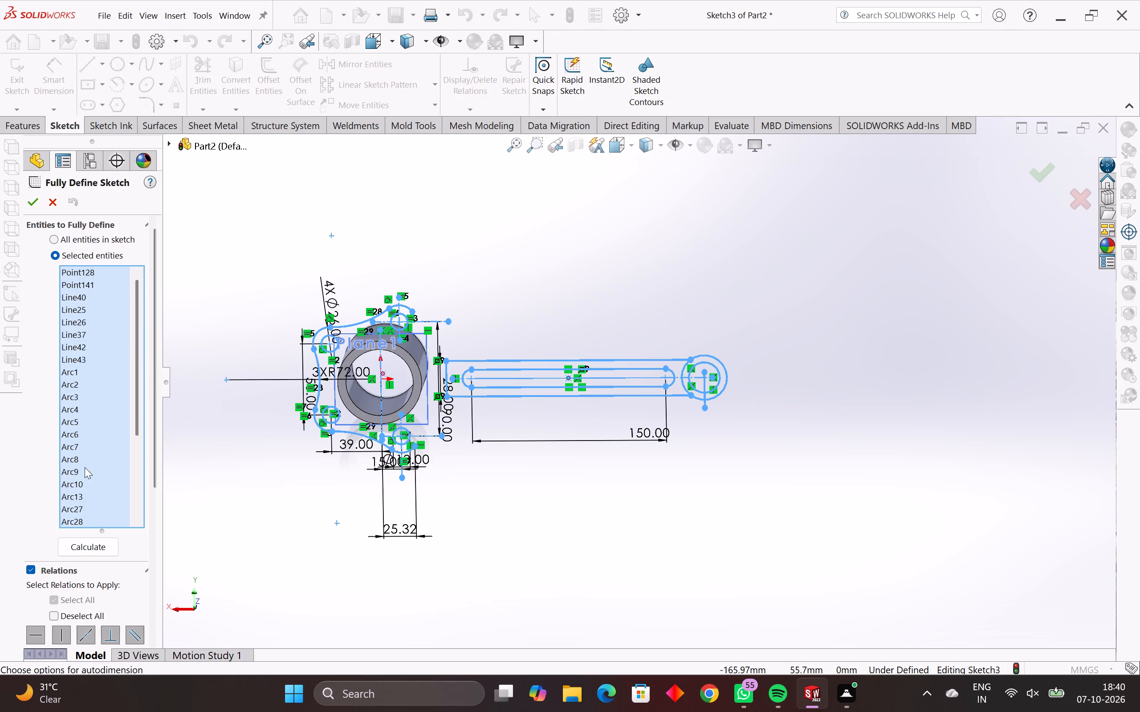
left_click(96, 548)
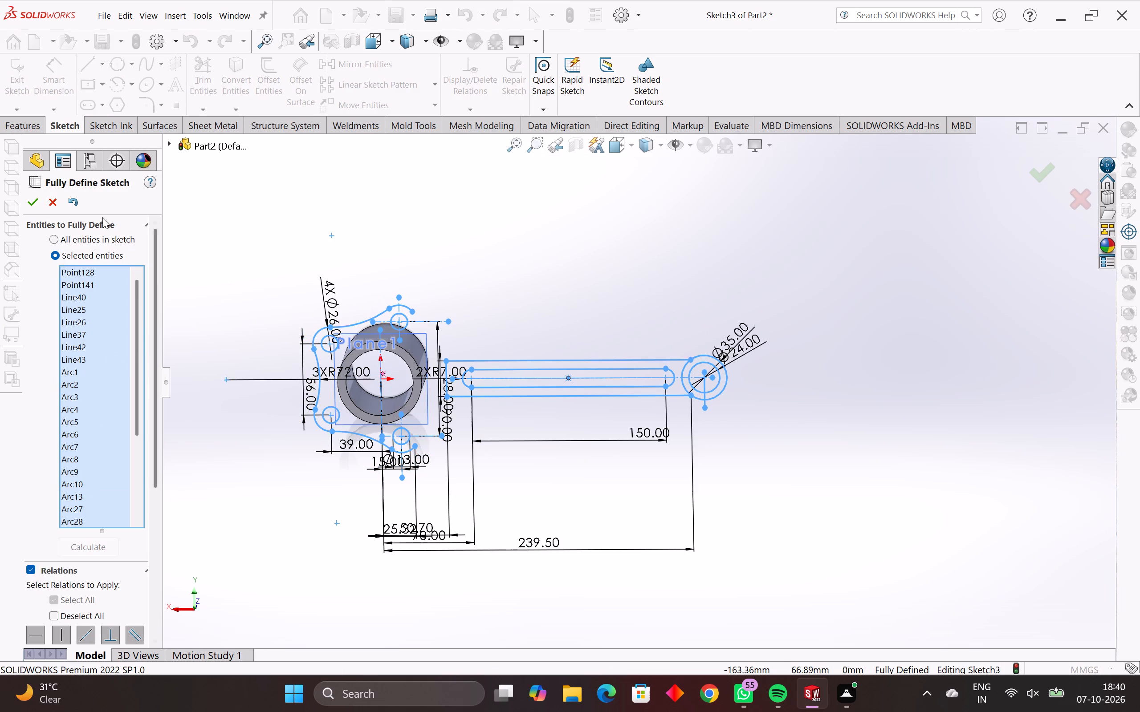
left_click(32, 206)
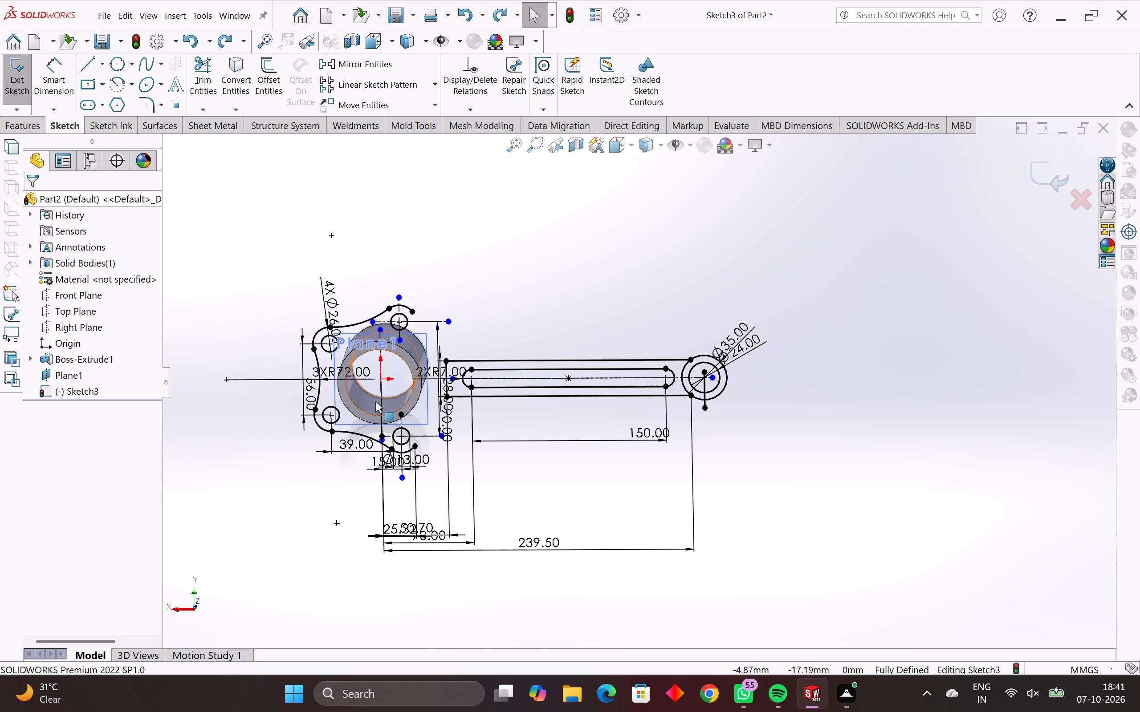
Sketch a 72 mm radius perimeter circle from the upper lobe arc's open end, tangent to the arm's upper long side.
scroll(387, 368, "up", 3)
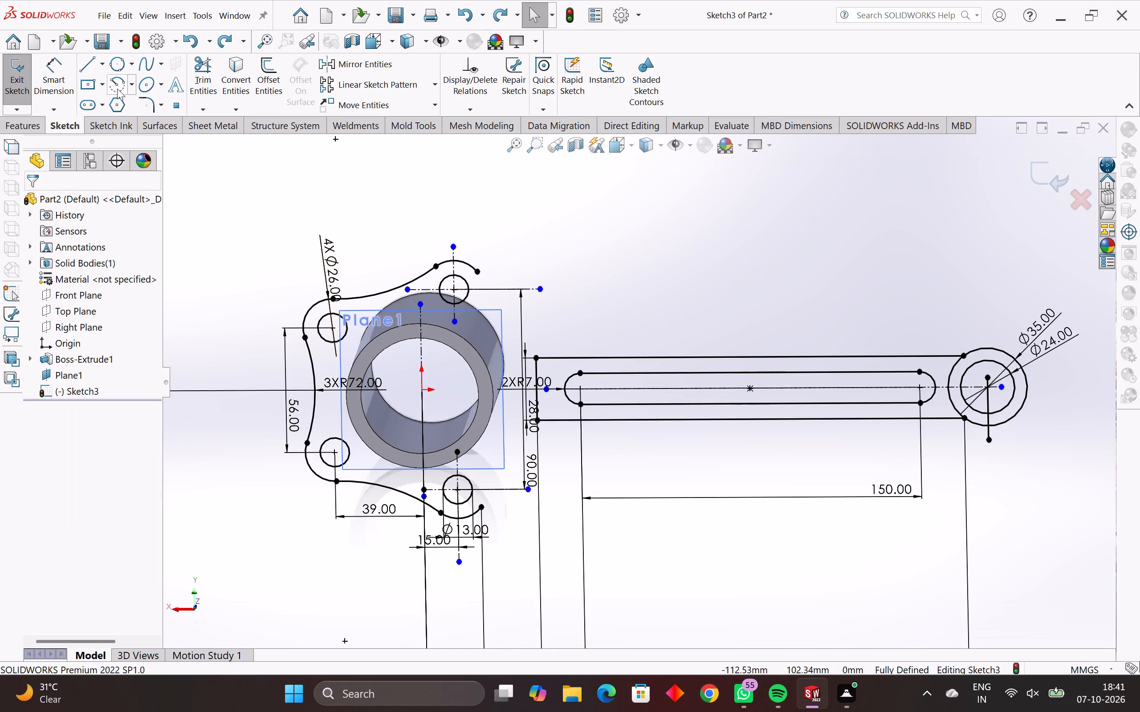
left_click(118, 64)
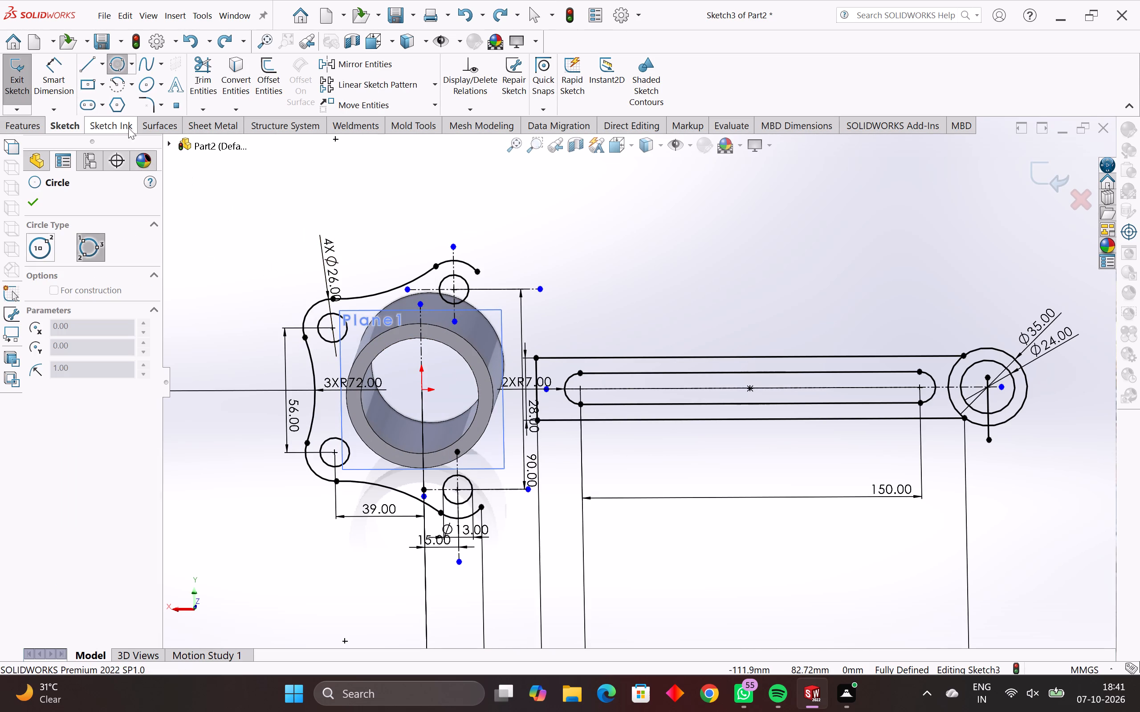
left_click(478, 271)
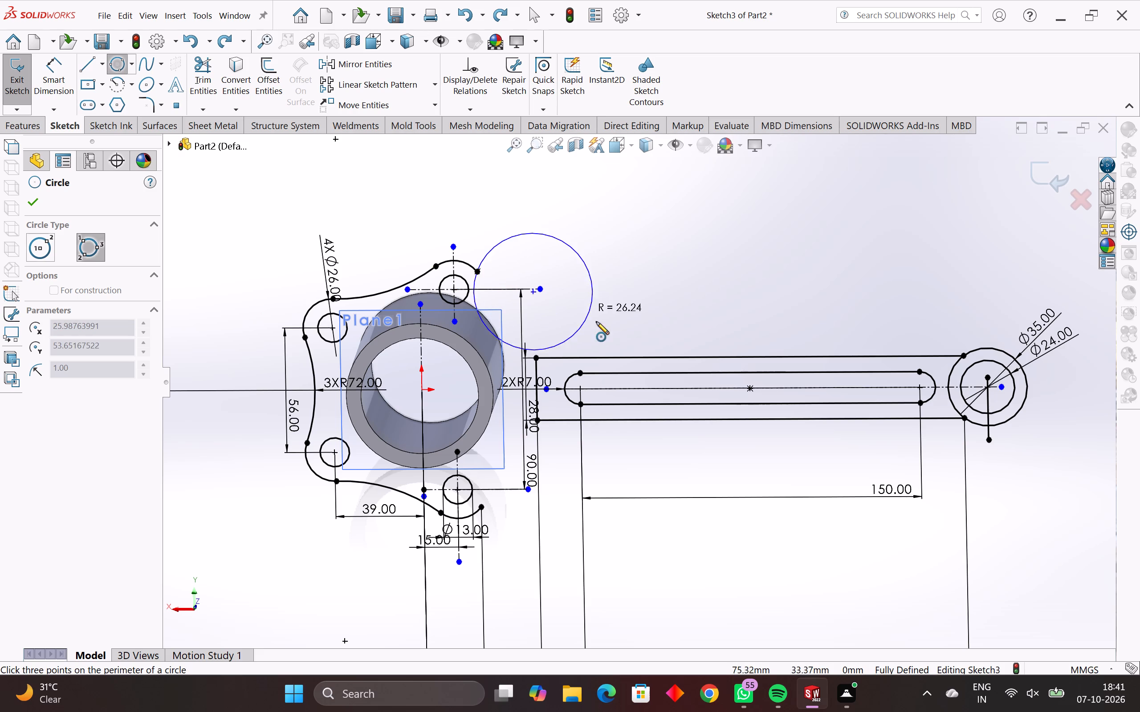
left_click(606, 356)
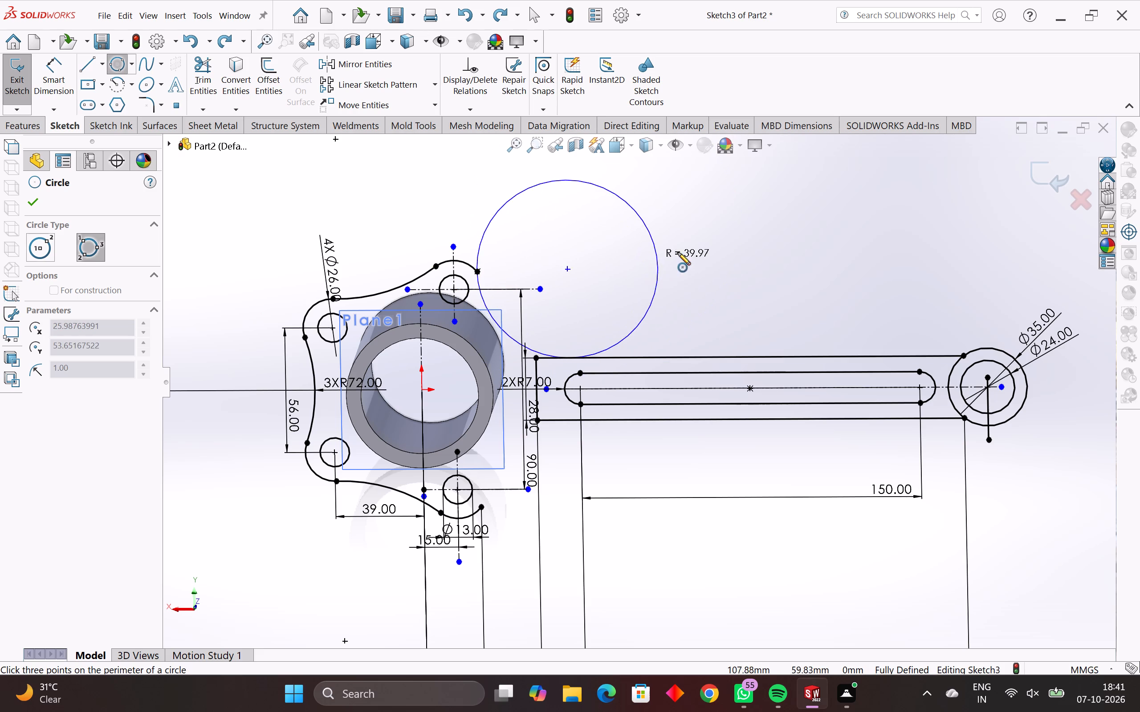
left_click(726, 243)
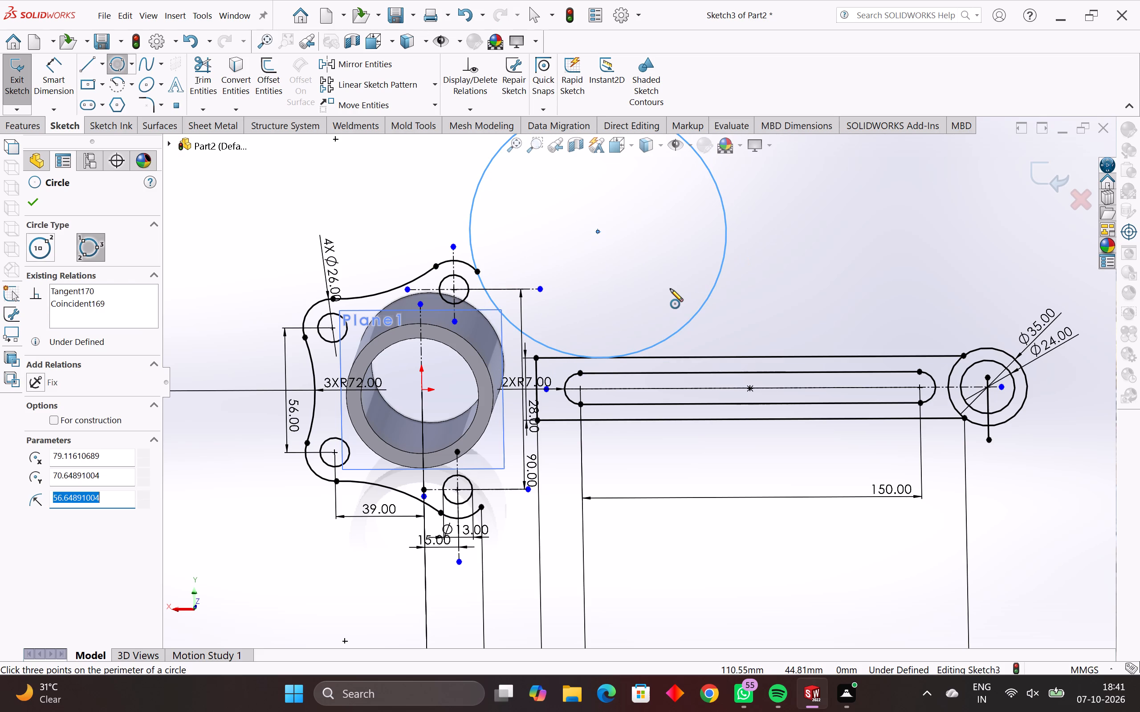
type("72")
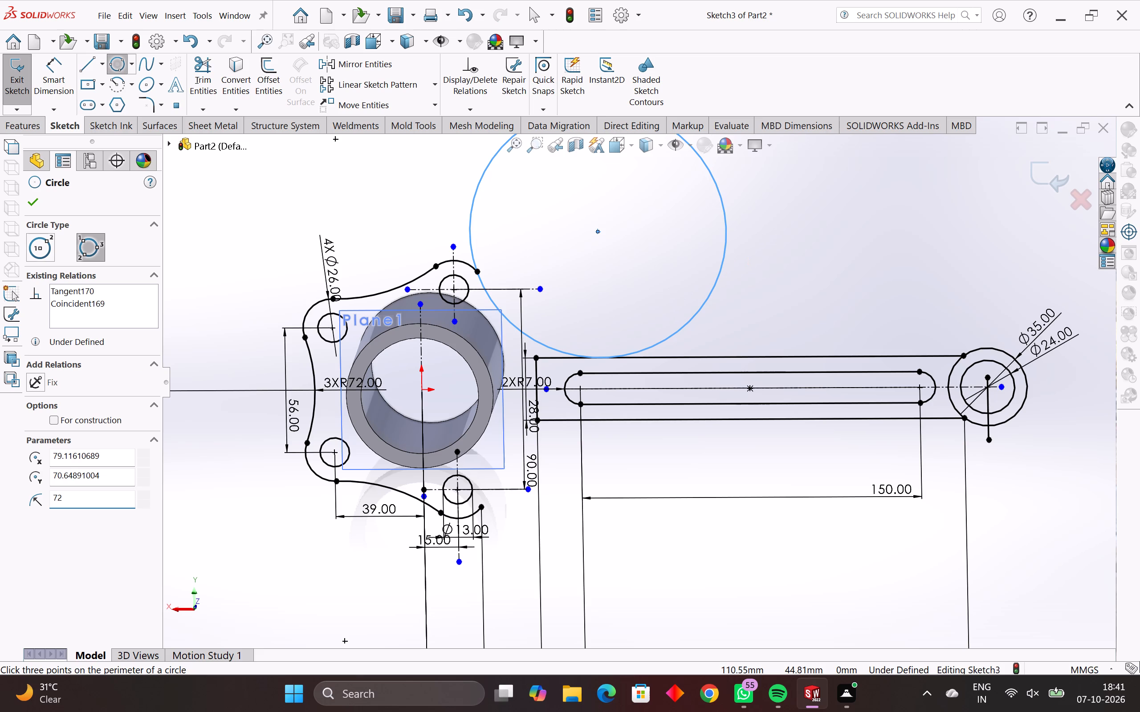
key("Return")
Sketch a 72 mm radius perimeter circle from the lower lobe arc's open end, tangent to the arm's lower long side.
scroll(639, 432, "down", 1)
scroll(558, 526, "up", 3)
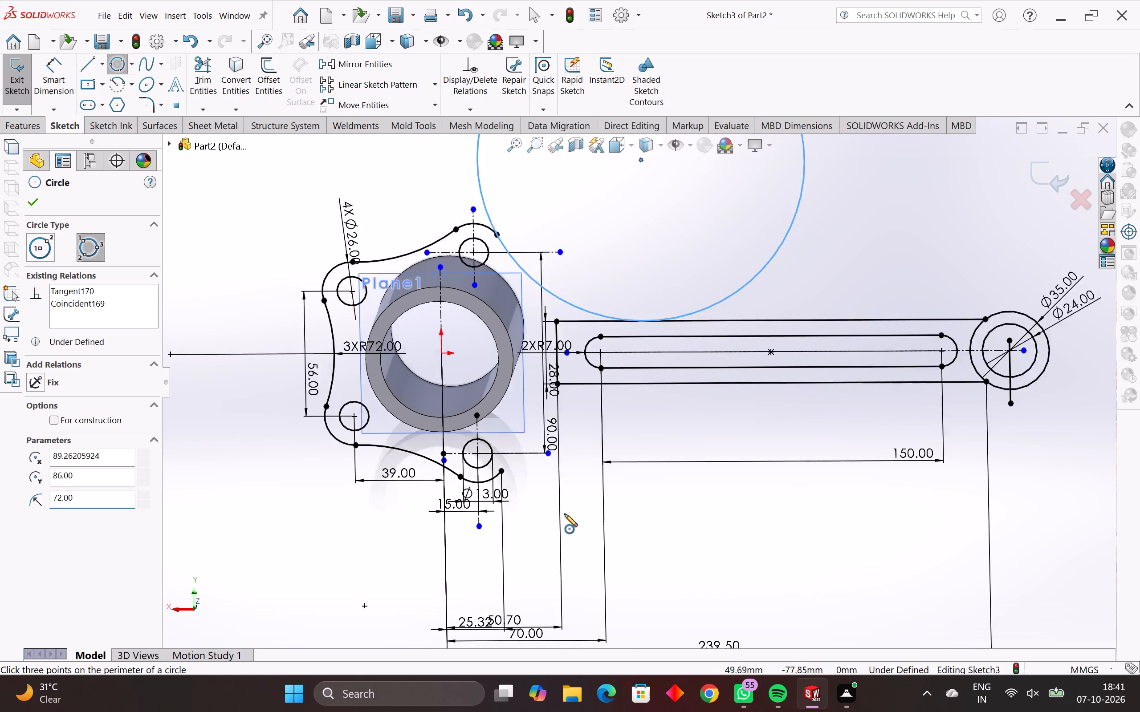
scroll(518, 465, "up", 1)
left_click(483, 425)
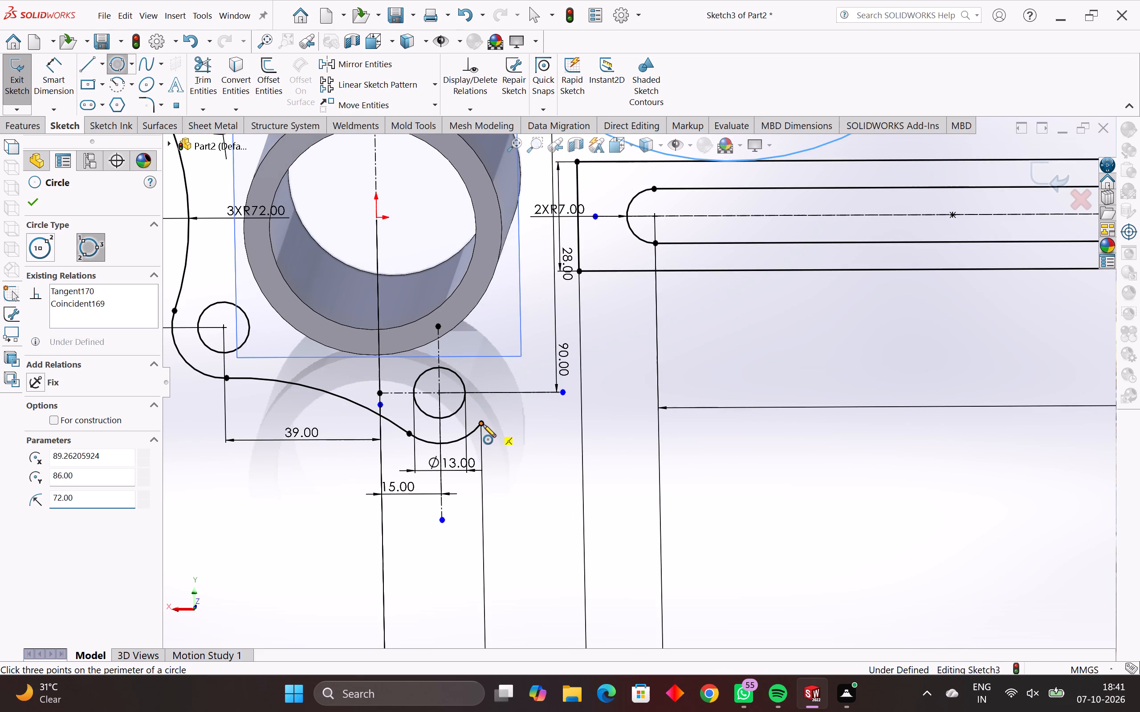
left_click(692, 272)
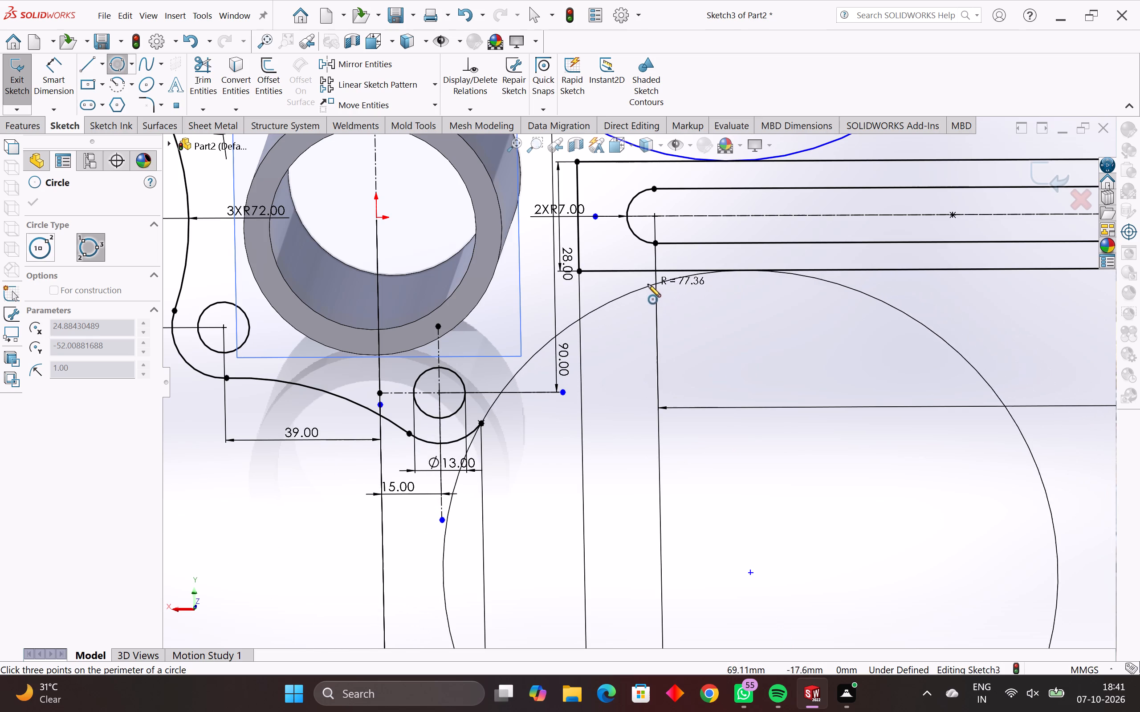
left_click(627, 284)
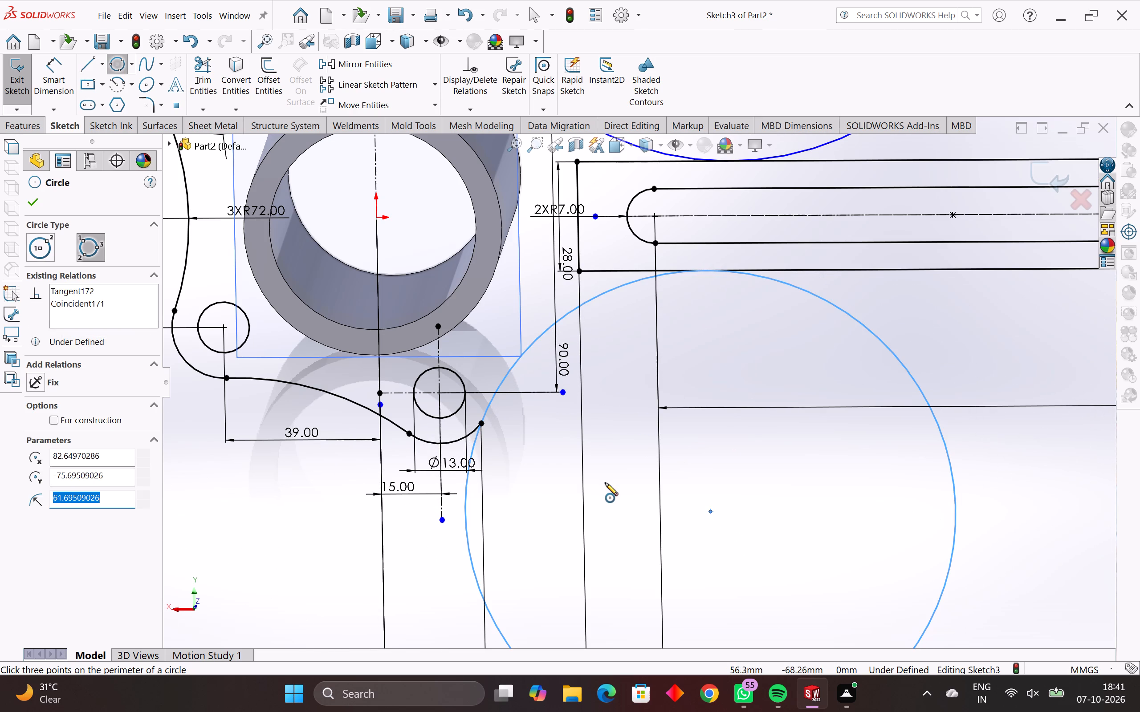
type("72")
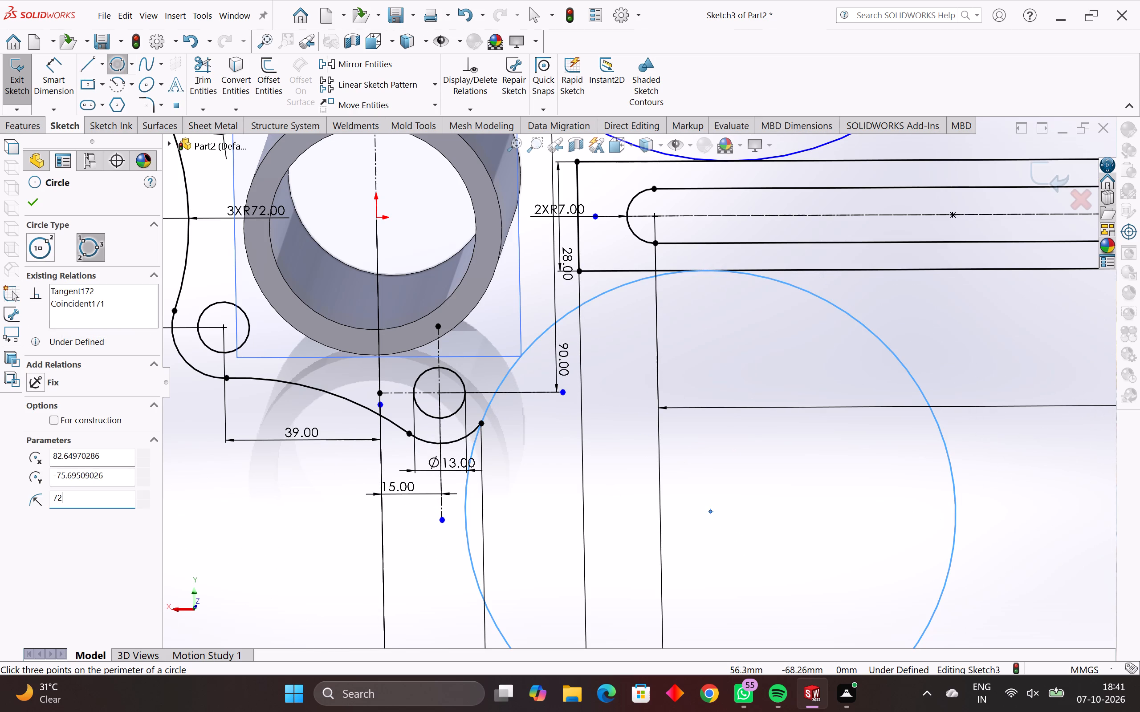
key("Return")
scroll(627, 448, "down", 3)
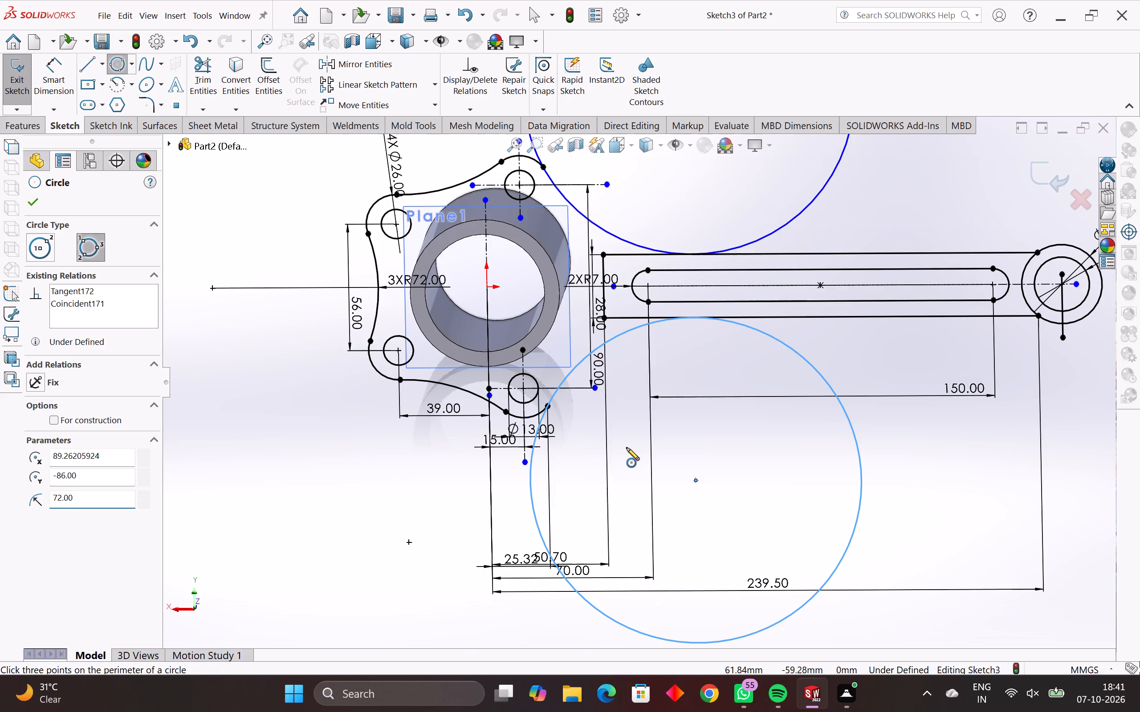
scroll(614, 437, "down", 3)
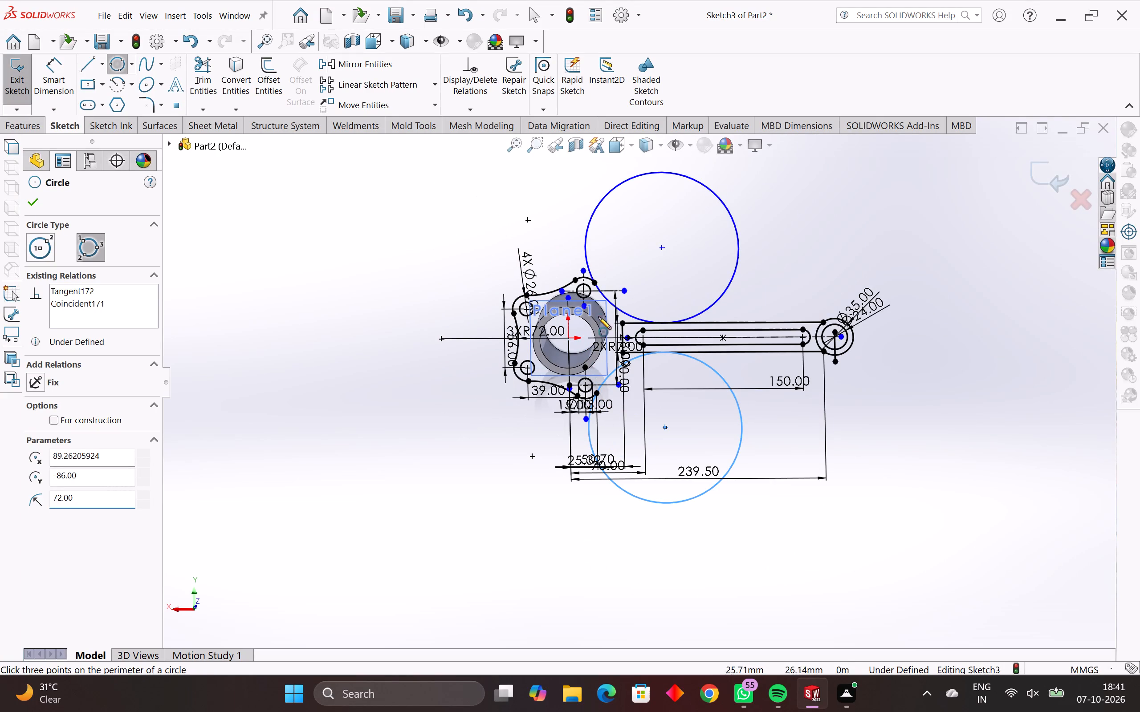
left_click(31, 198)
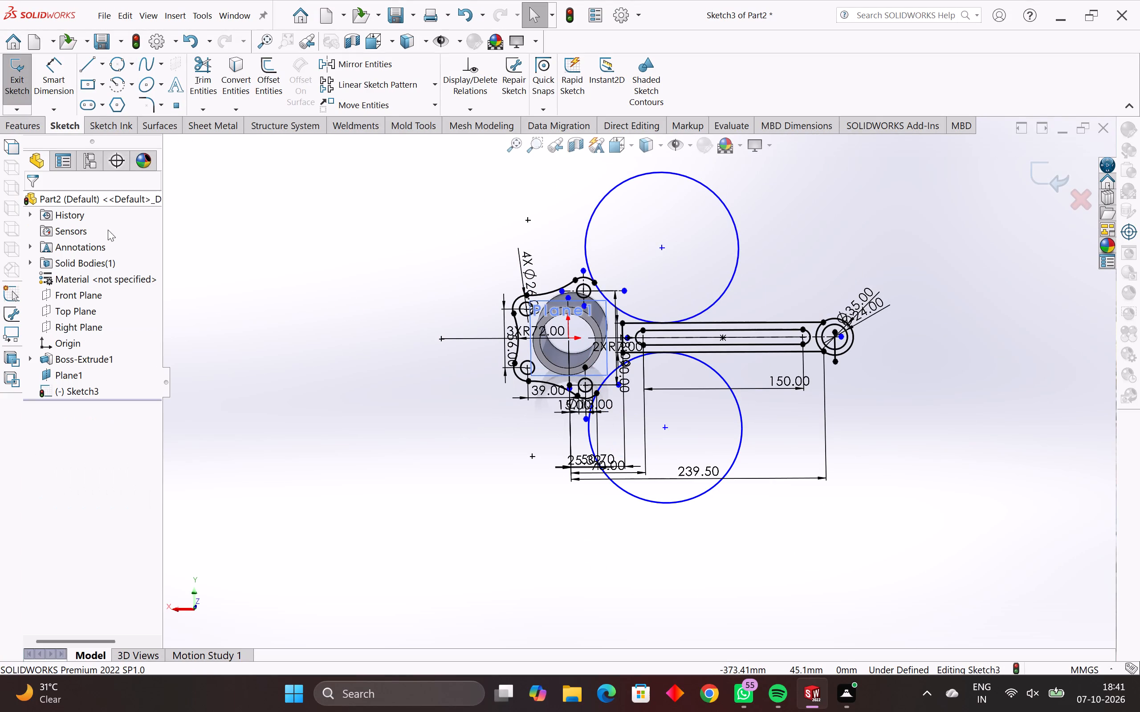
Trim both 72 mm radius circles, keeping only the blend arcs between the flange's lobe ends and the arm's long sides.
left_click(204, 63)
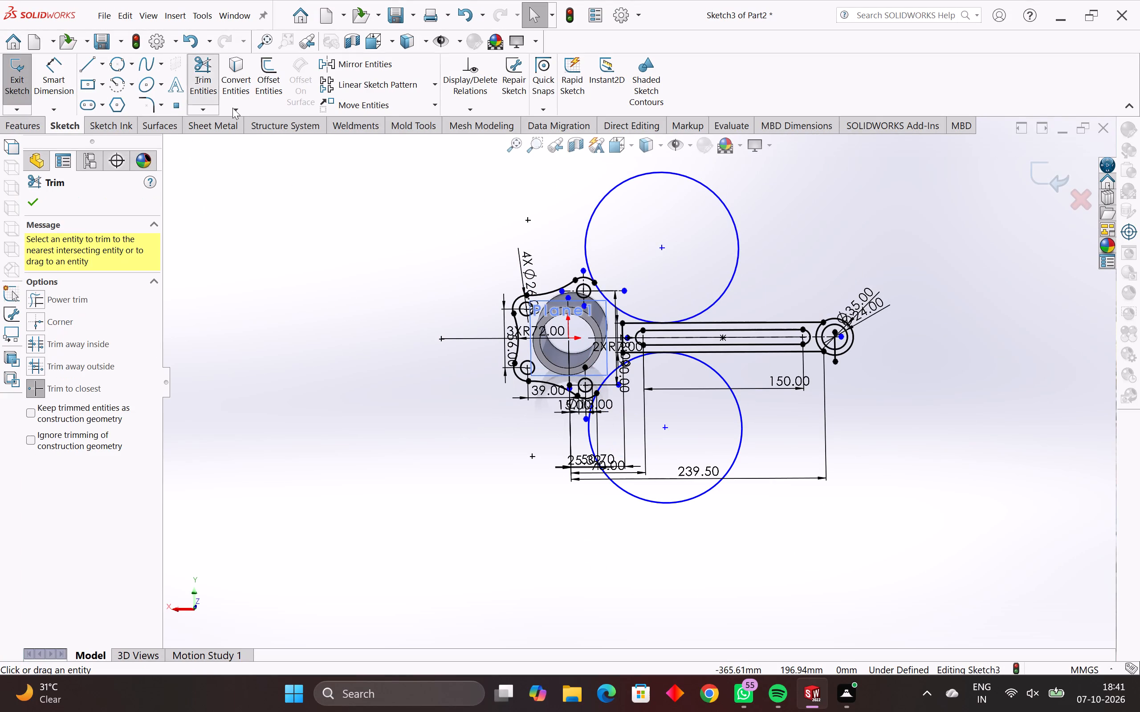
left_click_drag(577, 202, 615, 228)
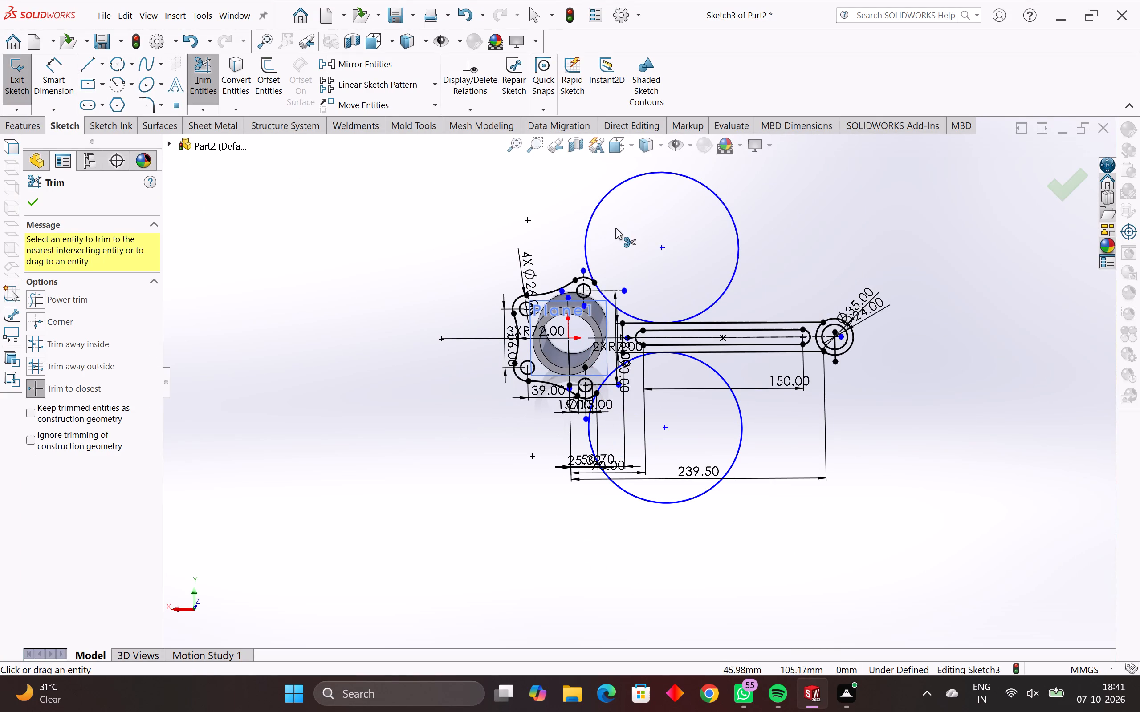
left_click_drag(615, 228, 609, 218)
left_click(598, 204)
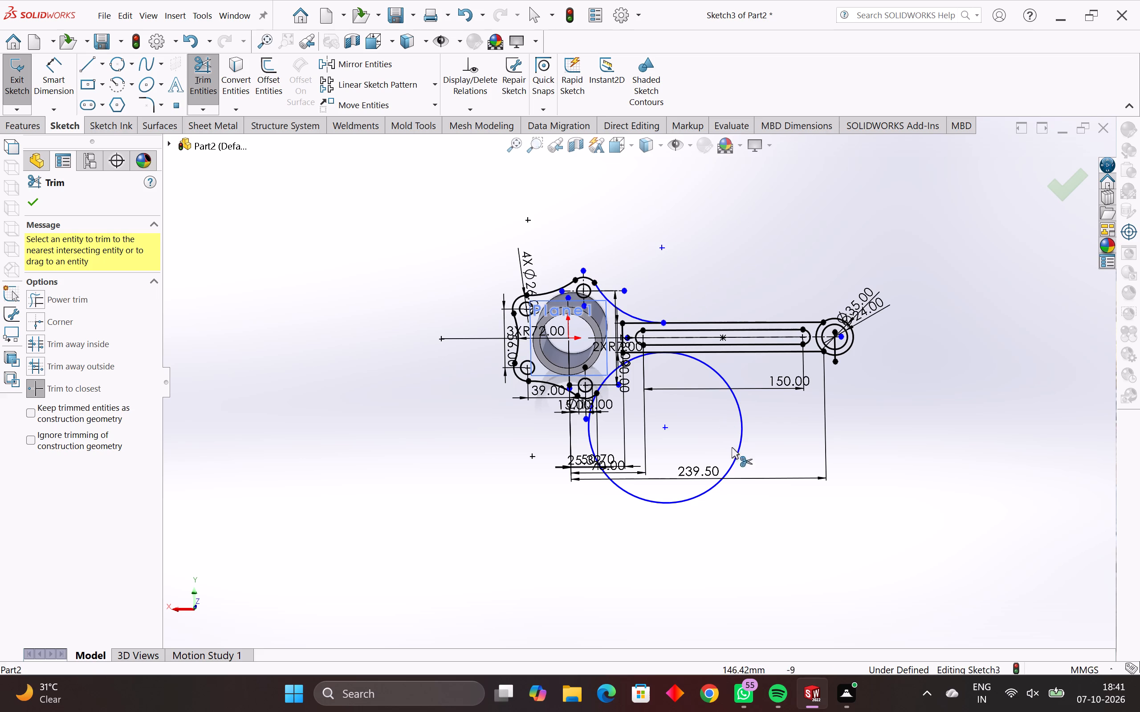
scroll(744, 461, "up", 3)
left_click(718, 417)
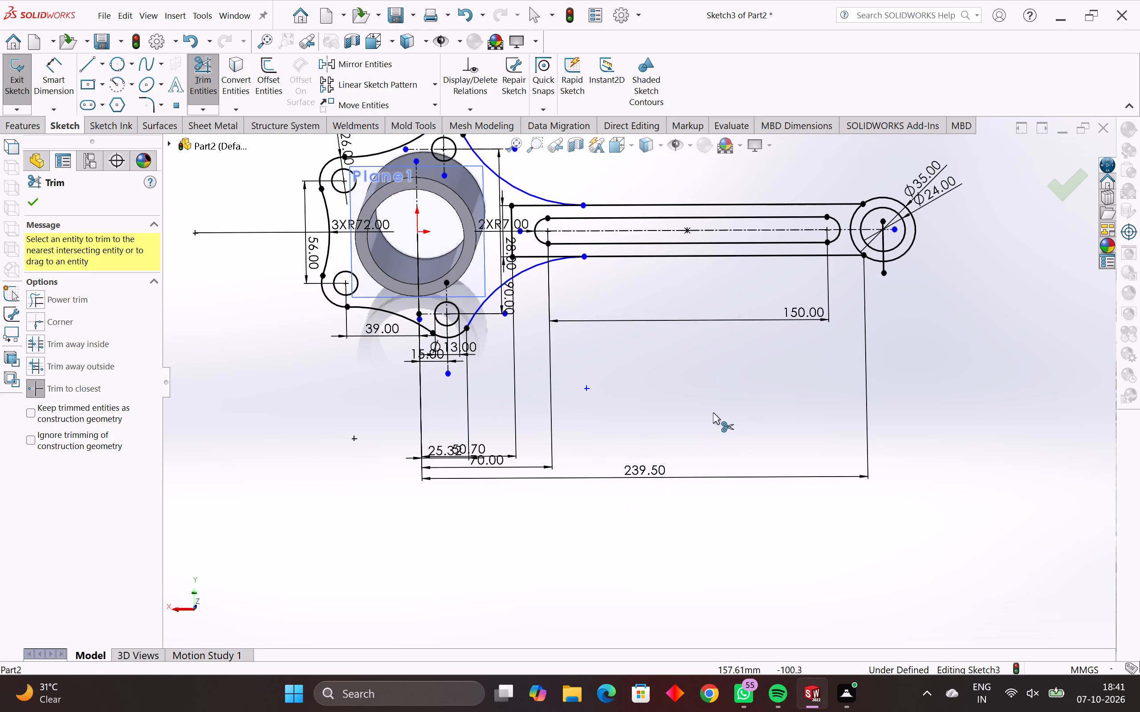
Trim away the arm's short end line beside the flange and both long-side stubs up to the blend arcs, accepting relation and dimension deletion.
scroll(541, 329, "up", 4)
scroll(547, 316, "down", 2)
scroll(519, 360, "down", 2)
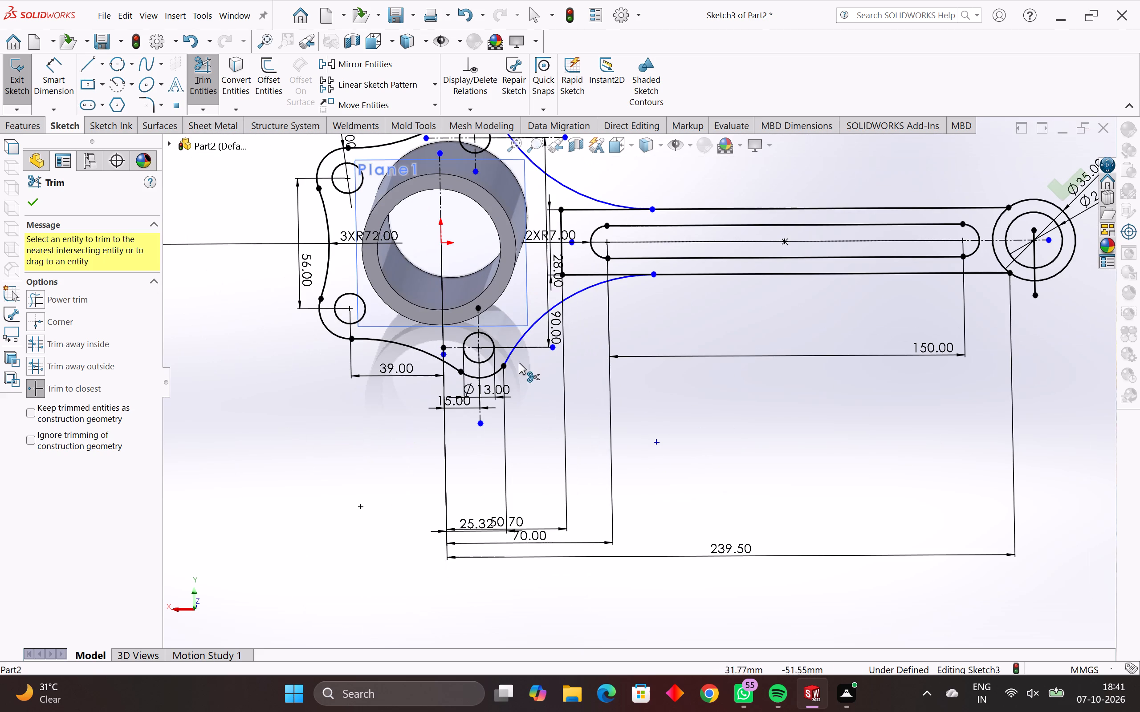
scroll(601, 263, "up", 3)
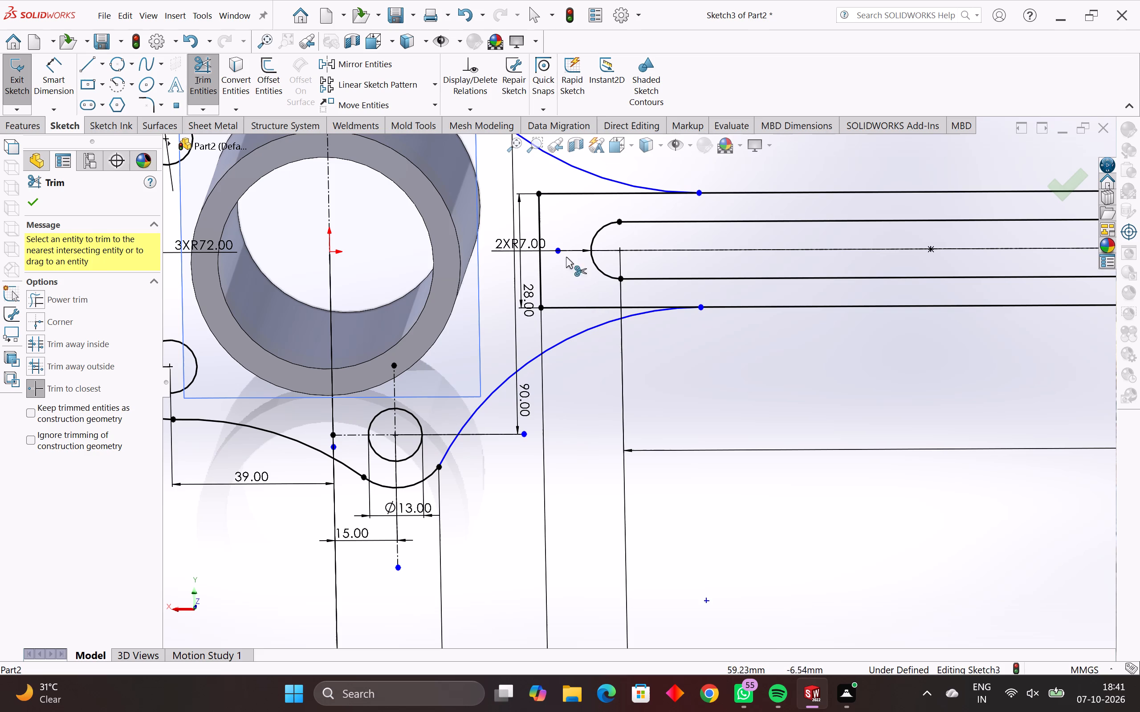
left_click(607, 194)
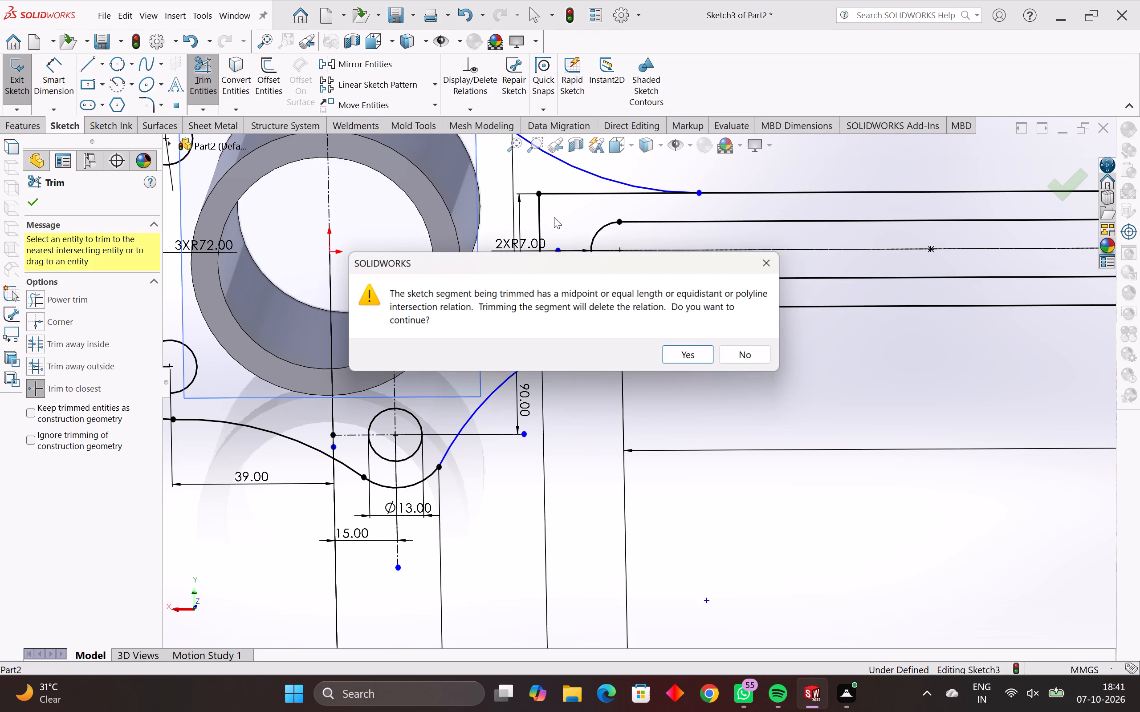
left_click(685, 357)
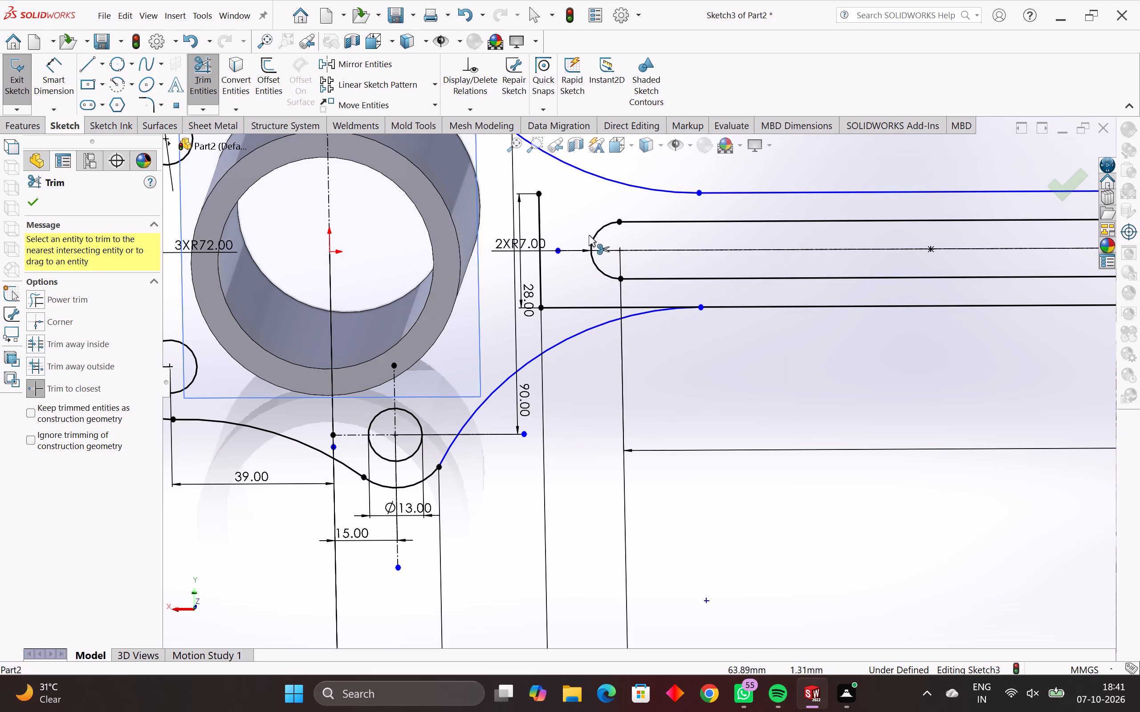
left_click(541, 216)
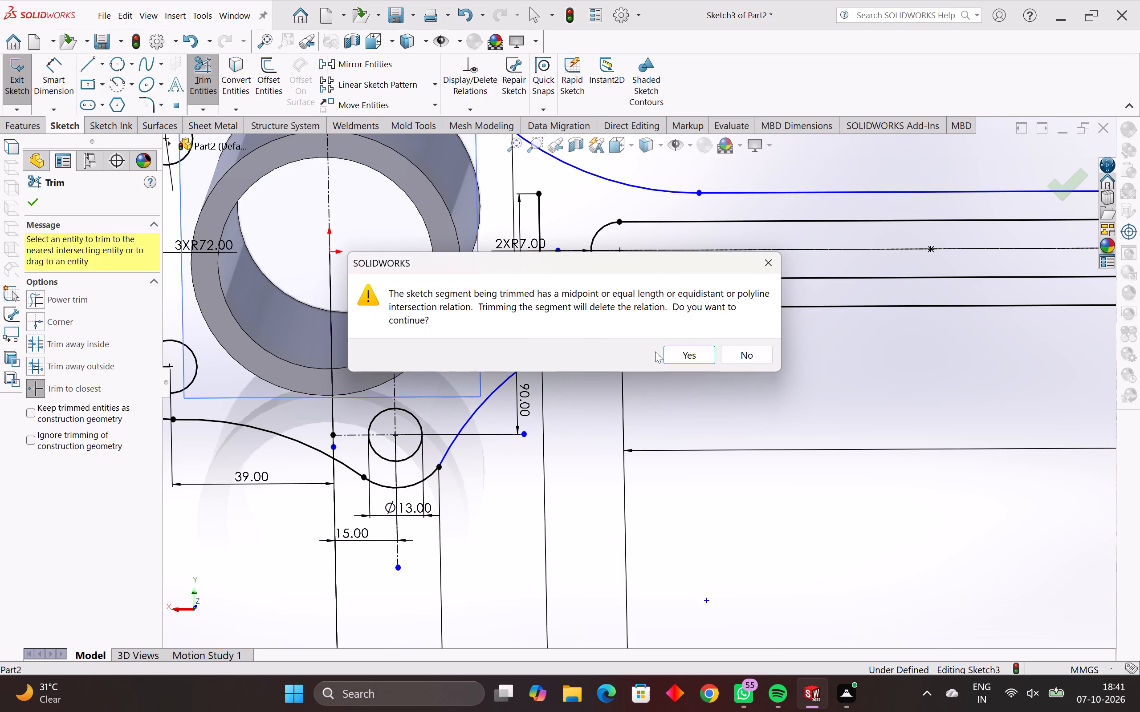
left_click(685, 358)
left_click(578, 307)
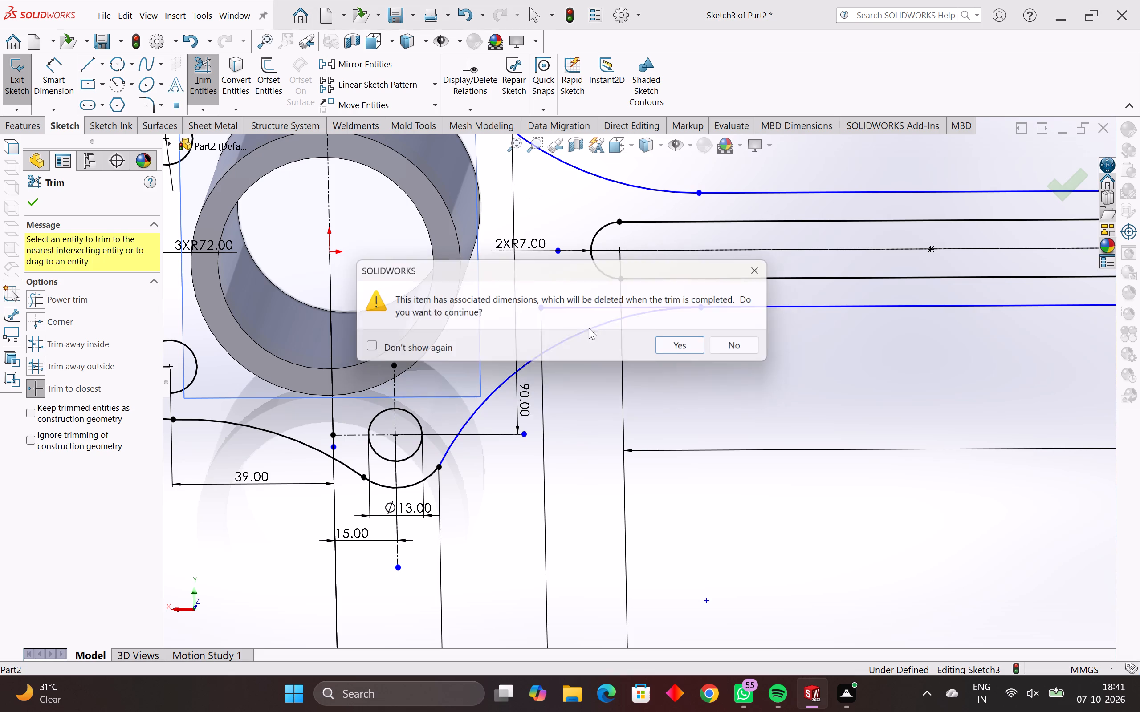
left_click(690, 354)
Examine the trimmed joints between the blend arcs and the arm, and the concentric circles at the arm's far end.
scroll(692, 312, "up", 6)
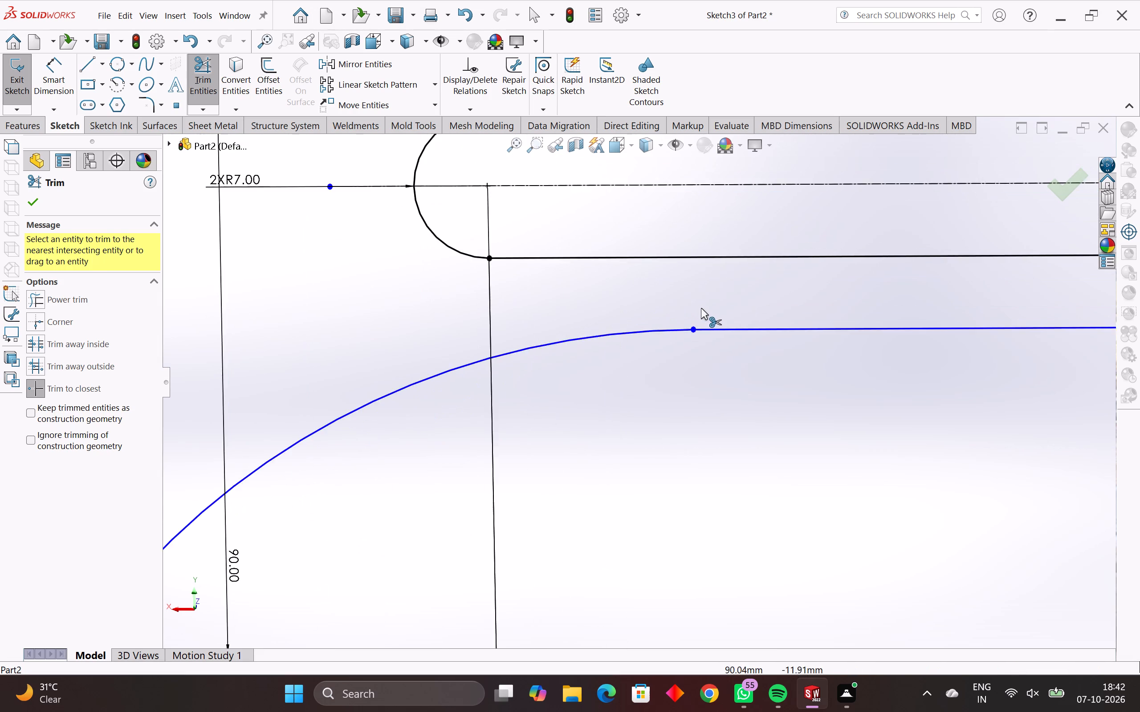
scroll(701, 308, "up", 3)
scroll(704, 315, "down", 12)
scroll(694, 336, "up", 4)
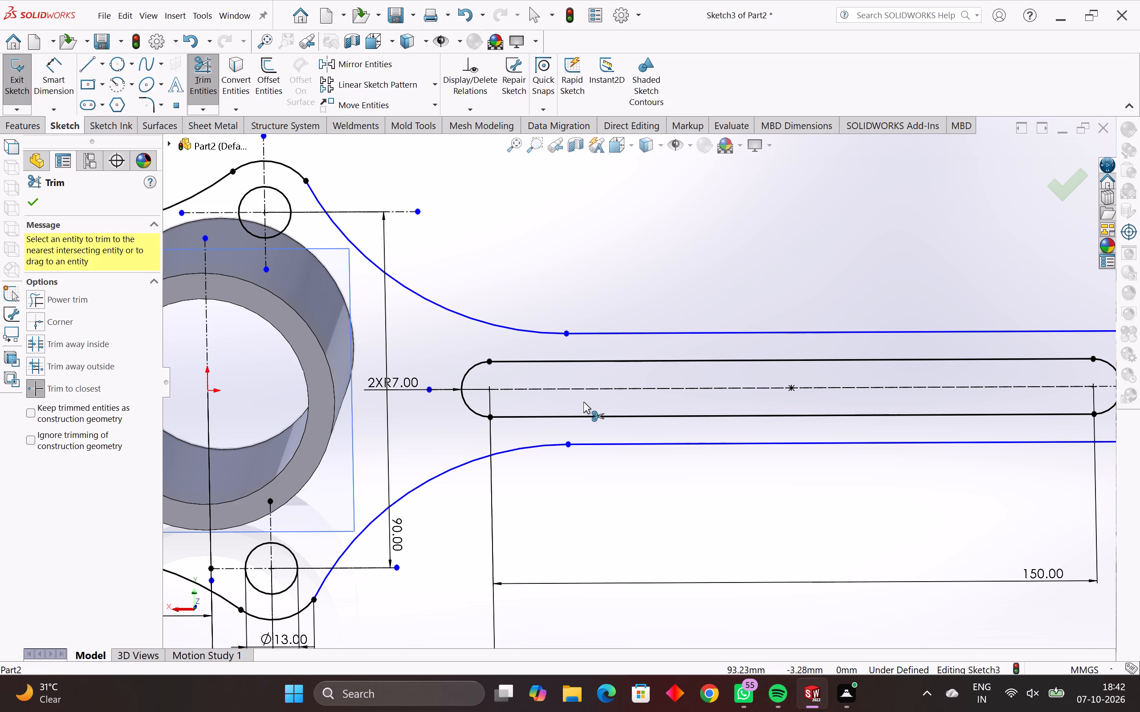
scroll(739, 511, "down", 2)
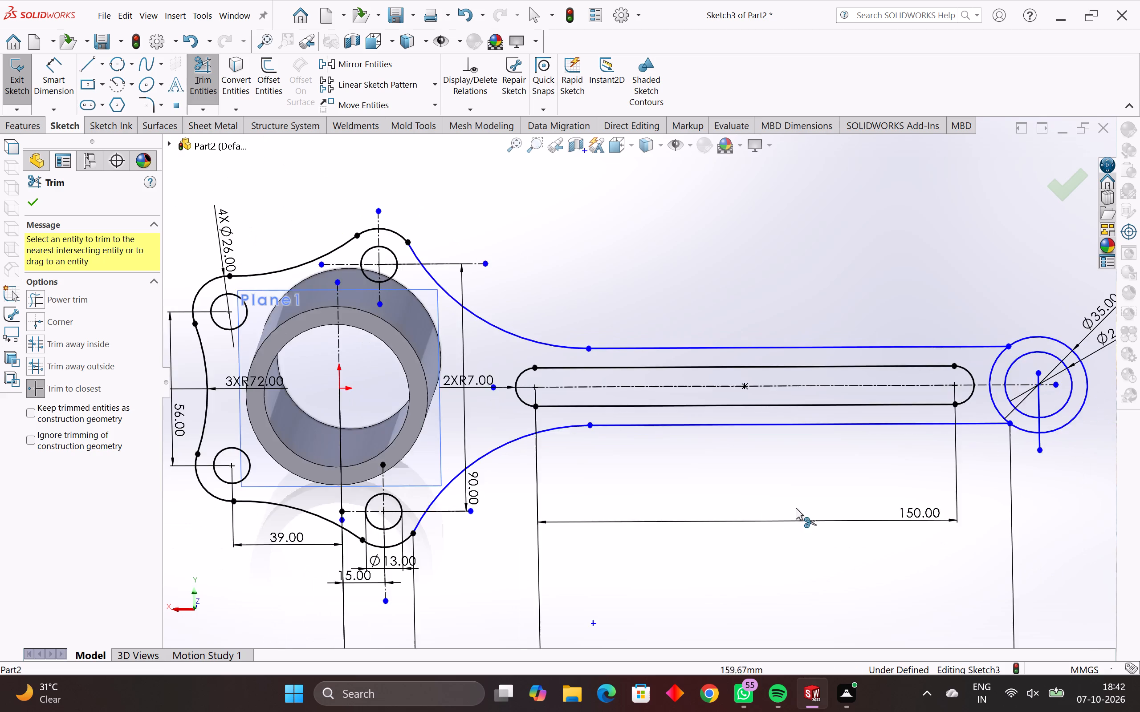
scroll(893, 477, "down", 2)
scroll(910, 410, "up", 4)
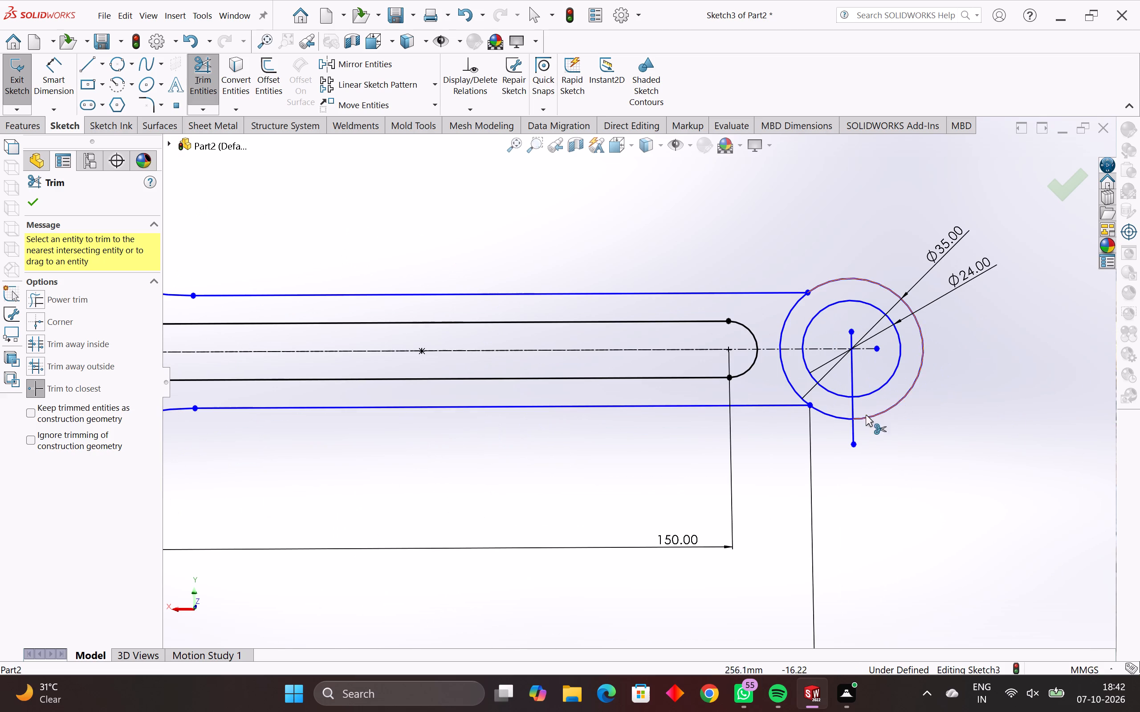
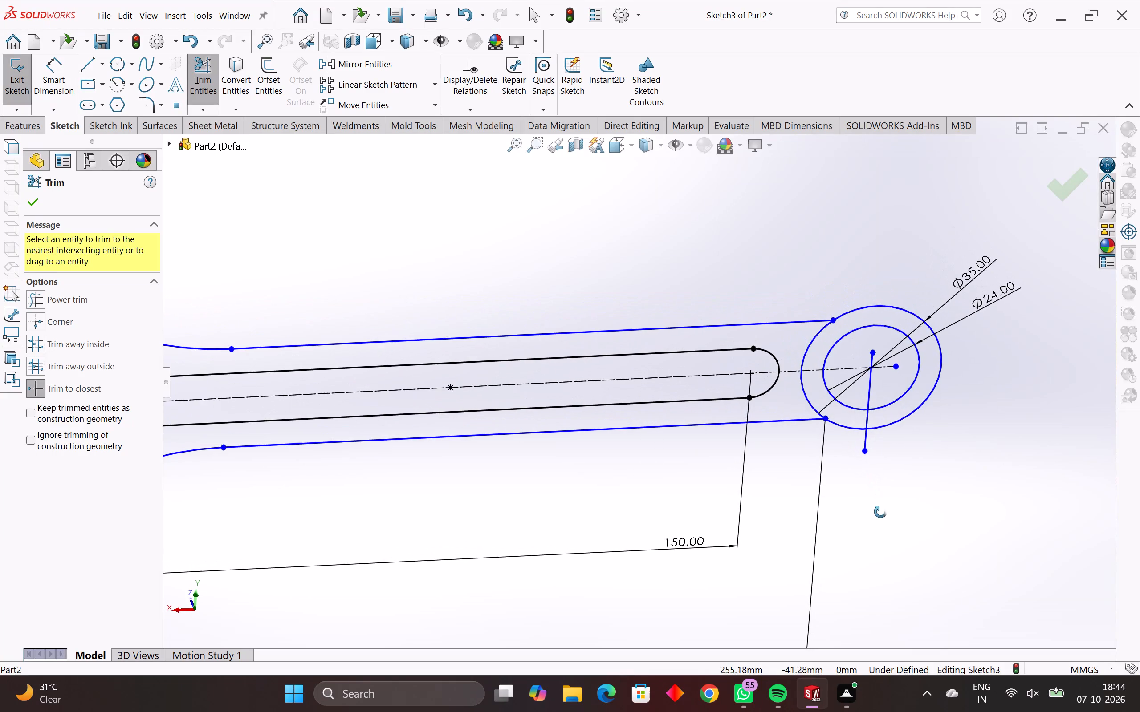
Trim the concentric circles at the arm's far end, removing the 24 mm one and keeping only the 35 mm one's inward-facing arc between the long sides.
scroll(880, 512, "down", 3)
scroll(749, 367, "up", 2)
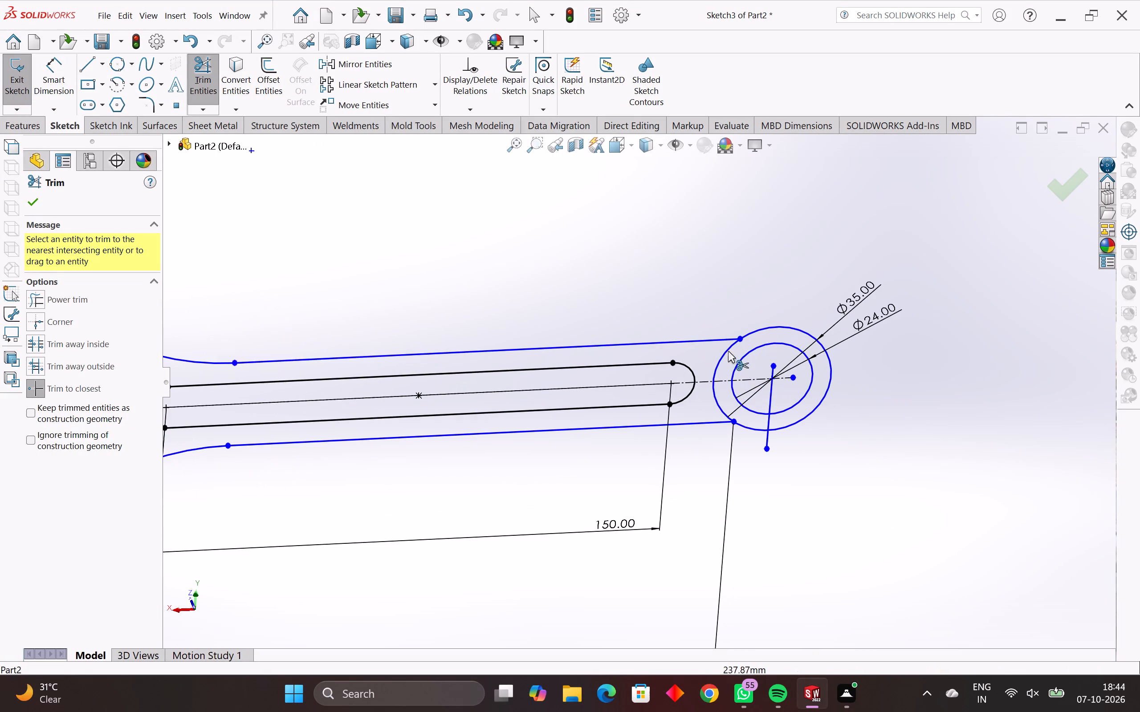
left_click(206, 60)
left_click(200, 58)
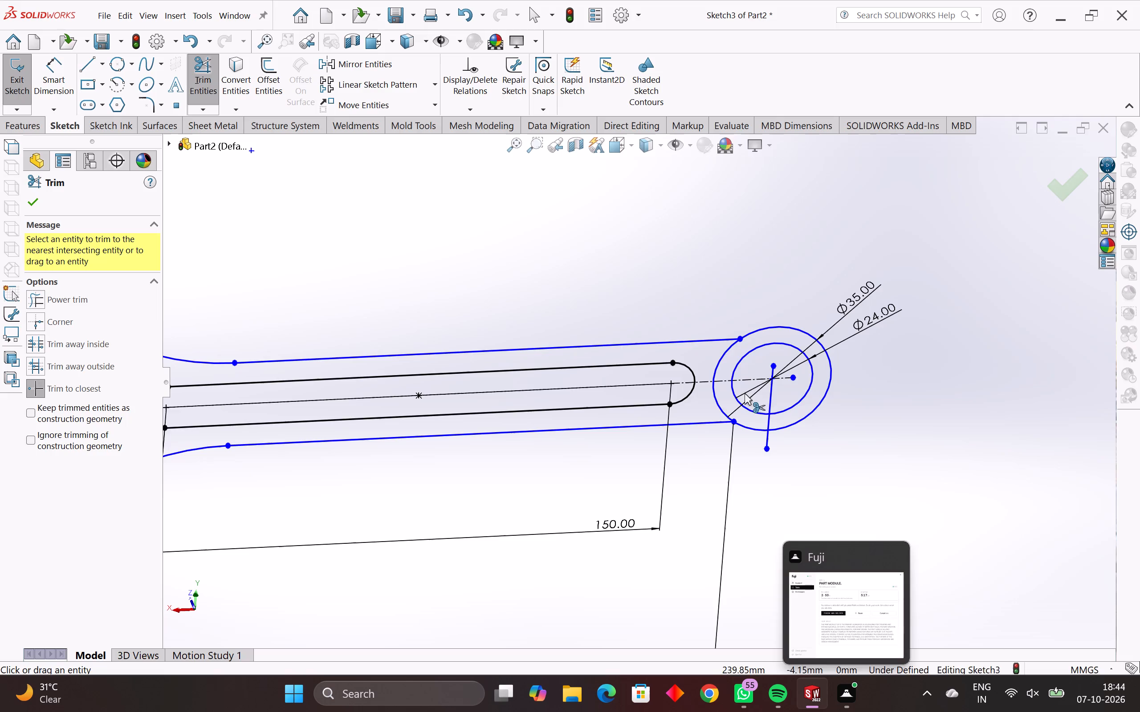
scroll(774, 376, "up", 2)
left_click(762, 304)
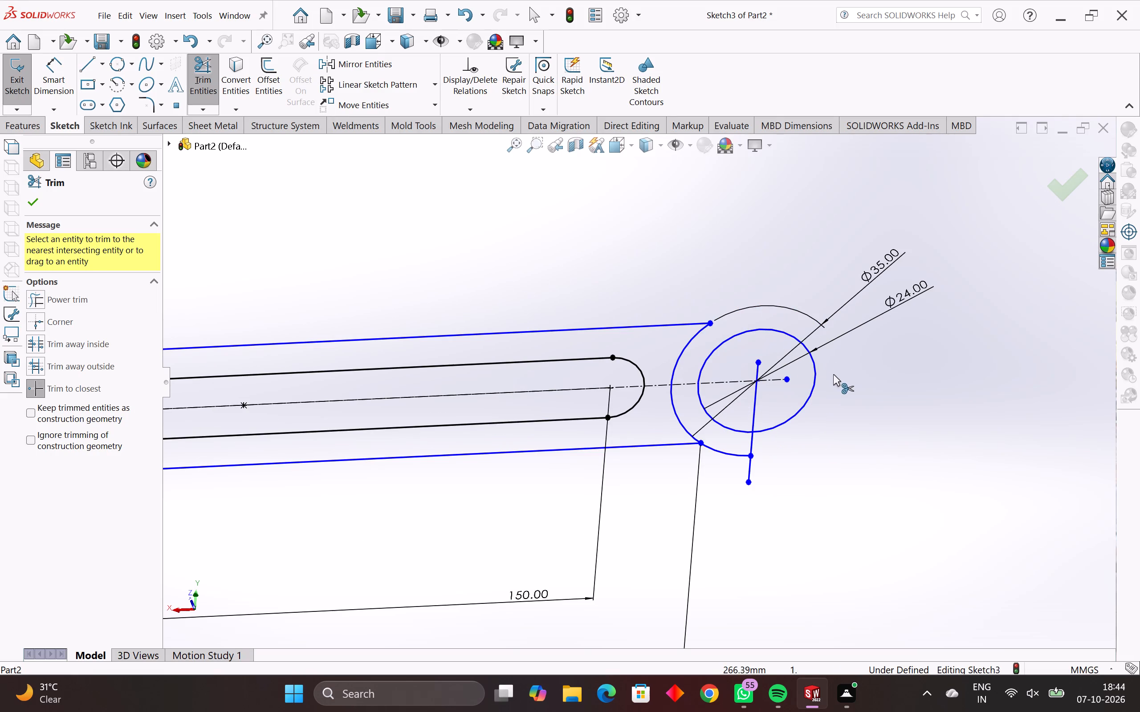
left_click(814, 377)
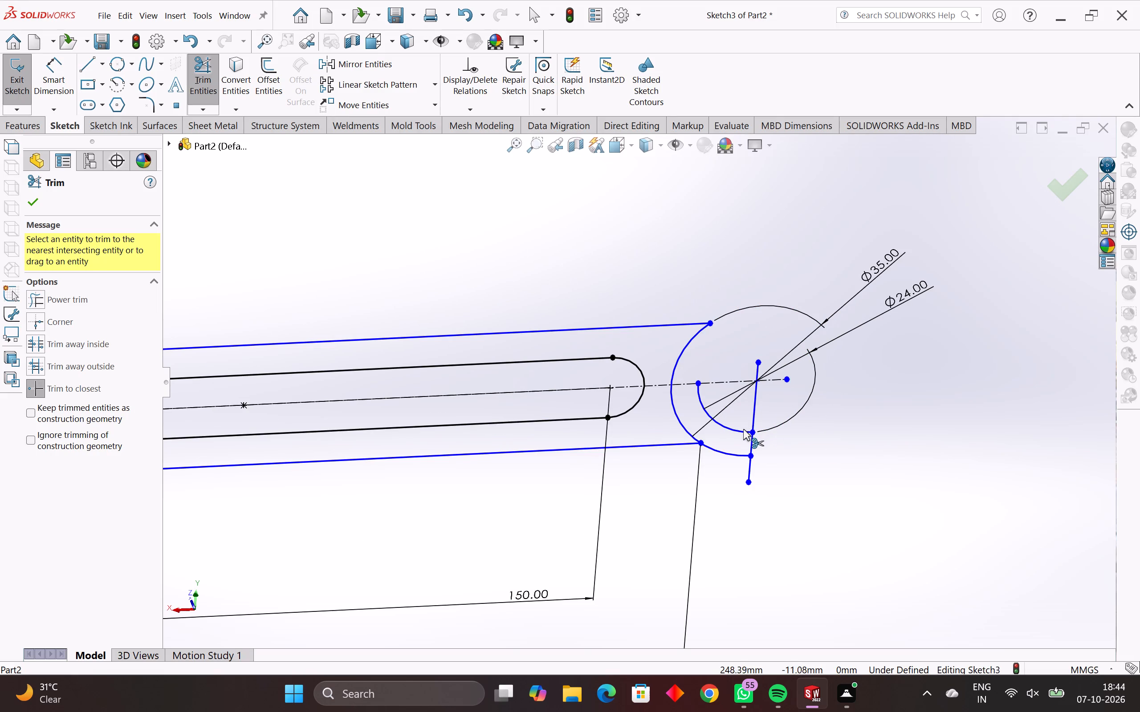
left_click(741, 430)
left_click(730, 453)
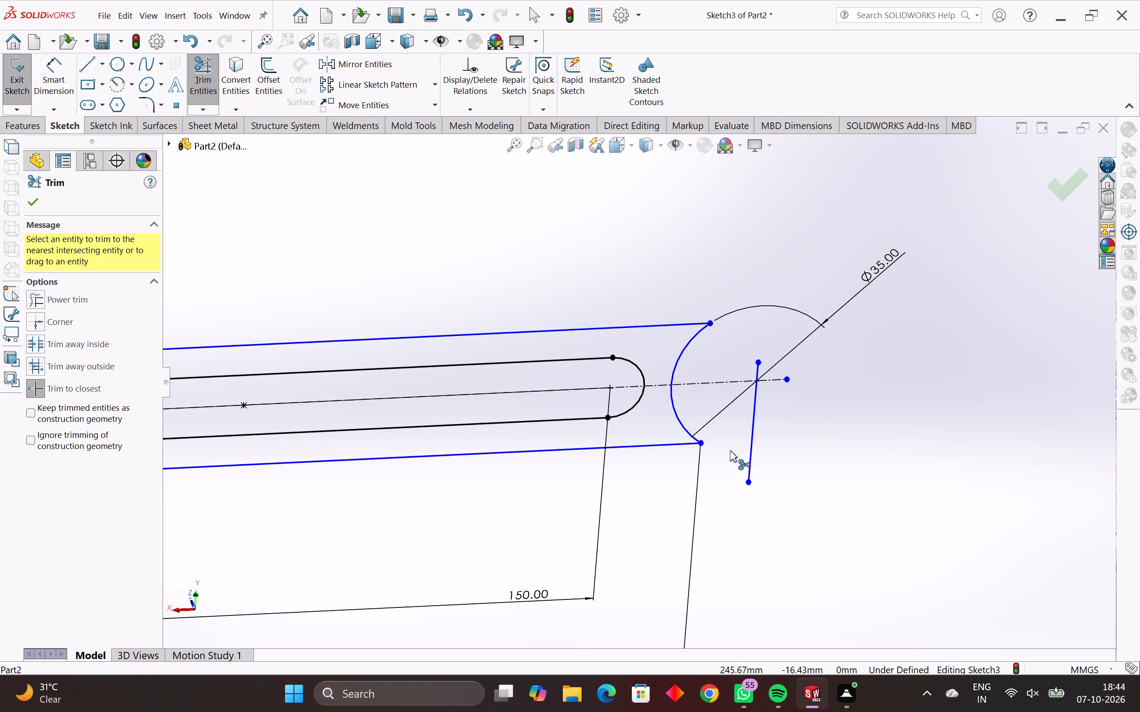
scroll(738, 450, "down", 7)
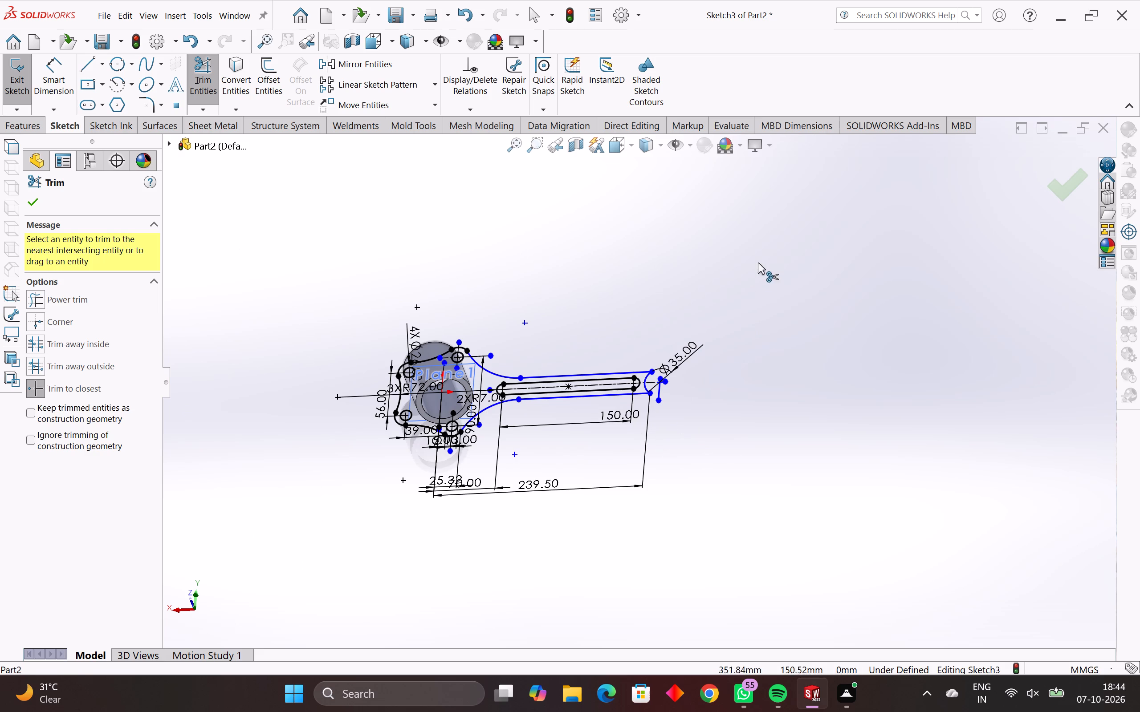
left_click_drag(758, 264, 667, 496)
key("Escape")
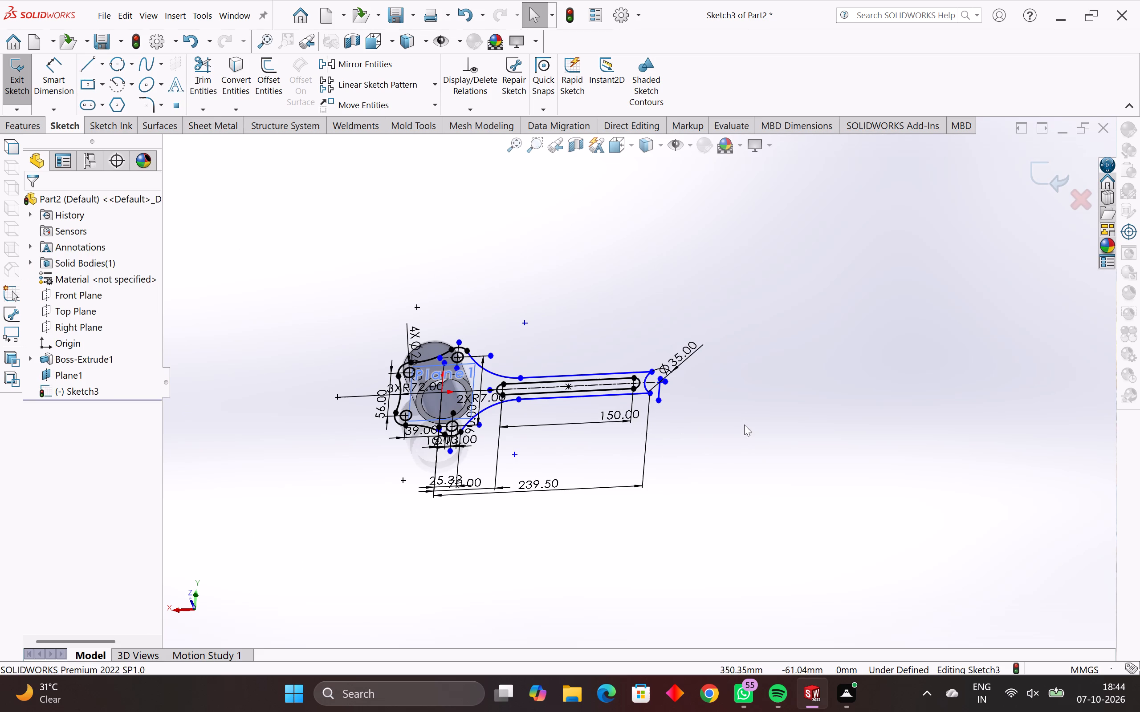
Apply Fully Define Sketch to all selected entities of Sketch3.
left_click_drag(754, 263, 158, 530)
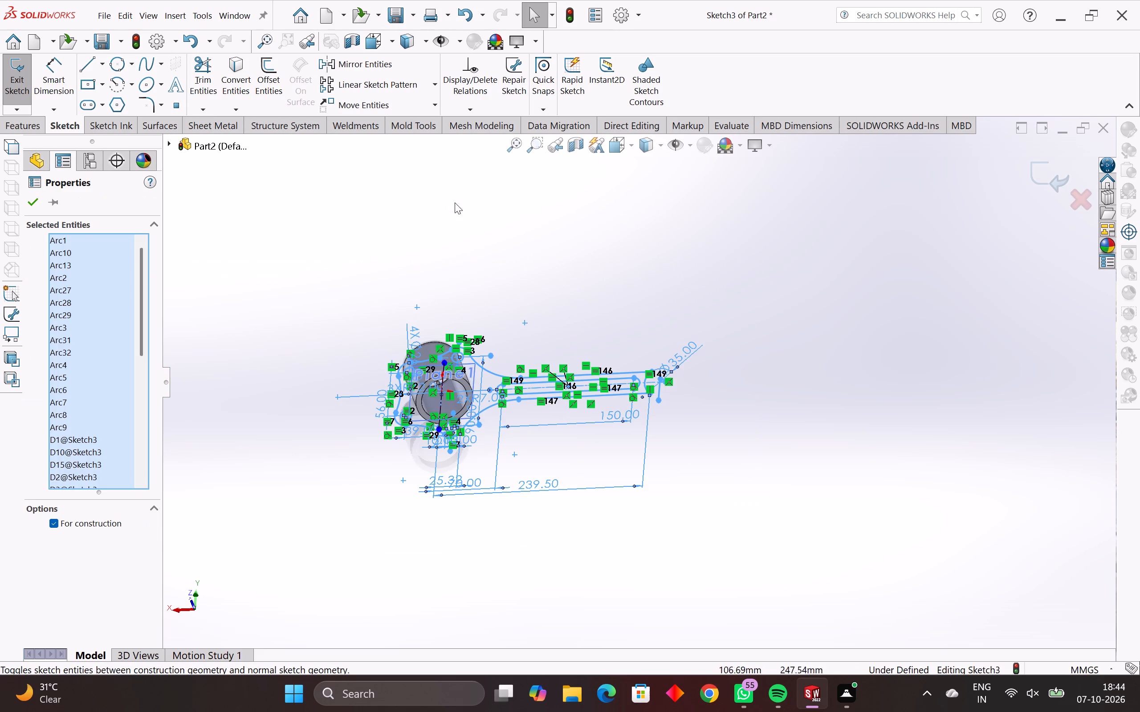
left_click(471, 106)
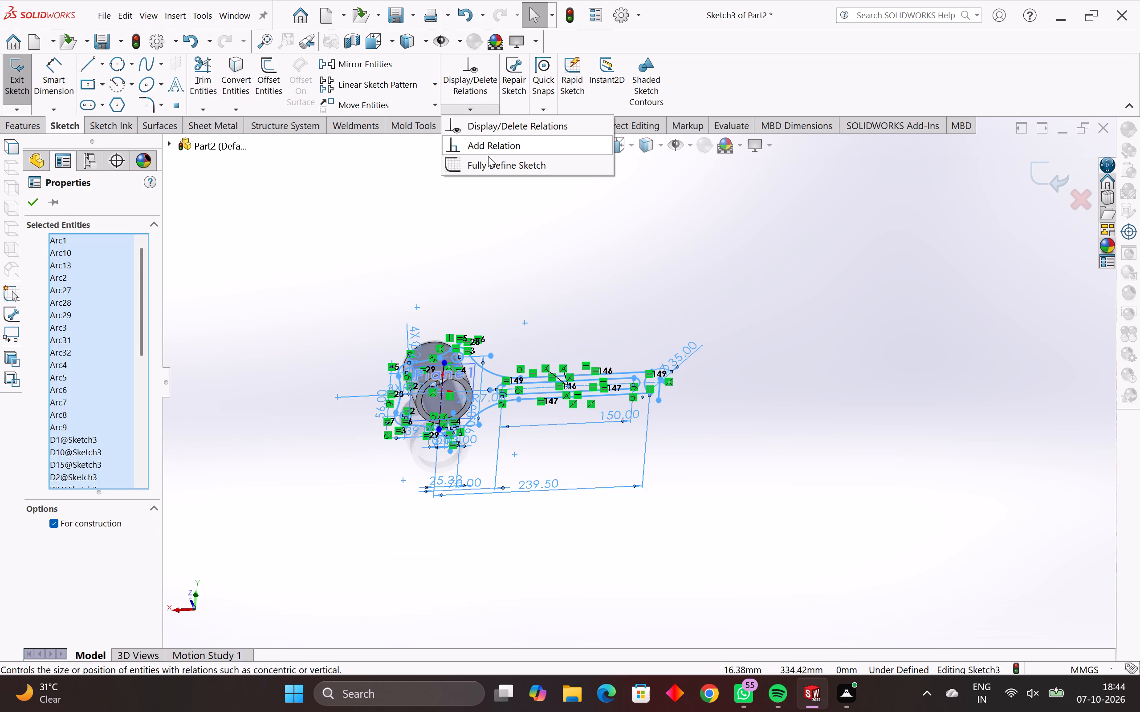
left_click(498, 164)
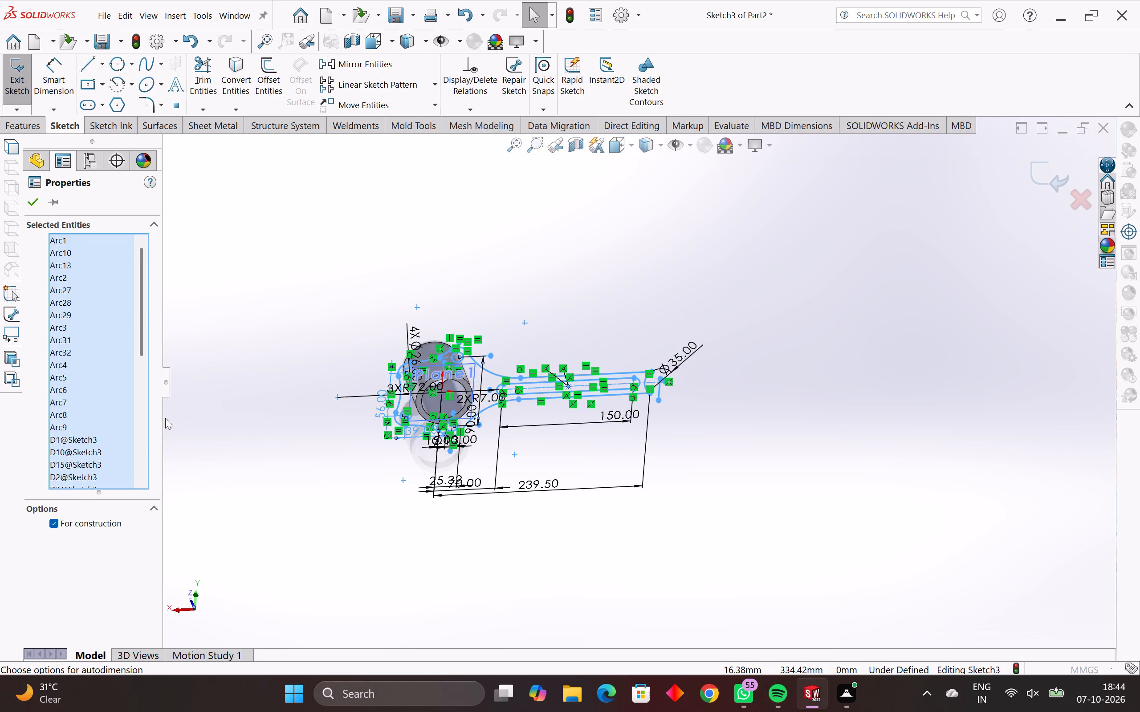
left_click(83, 543)
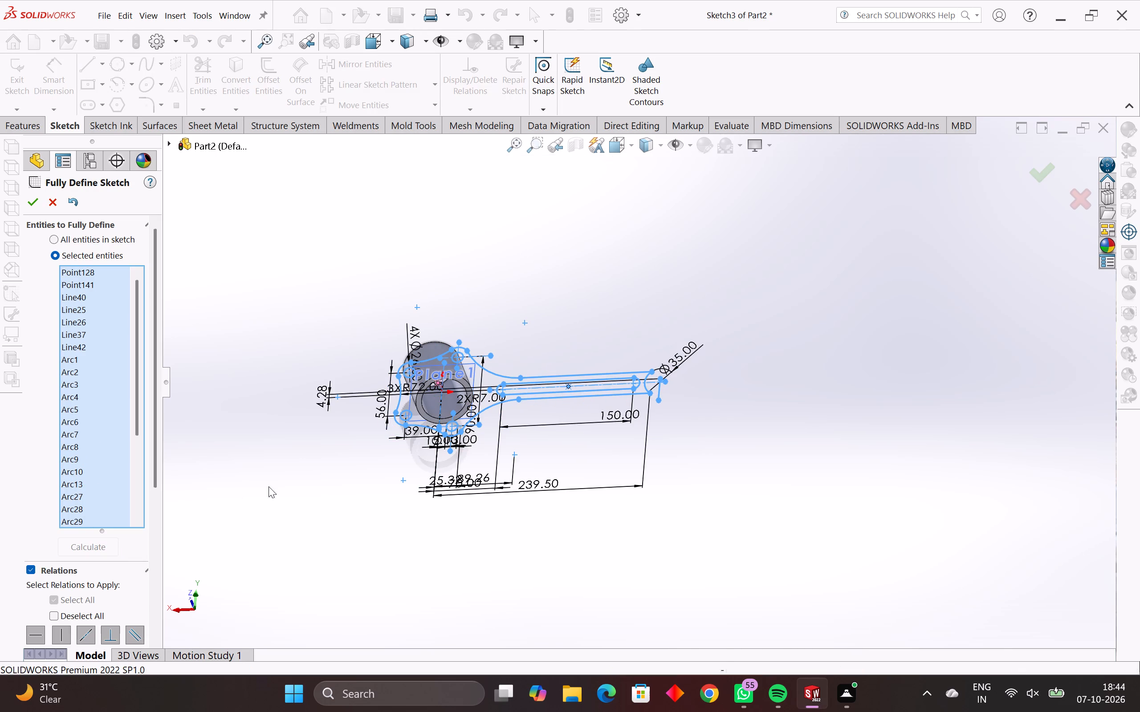
scroll(461, 427, "up", 3)
scroll(560, 450, "up", 2)
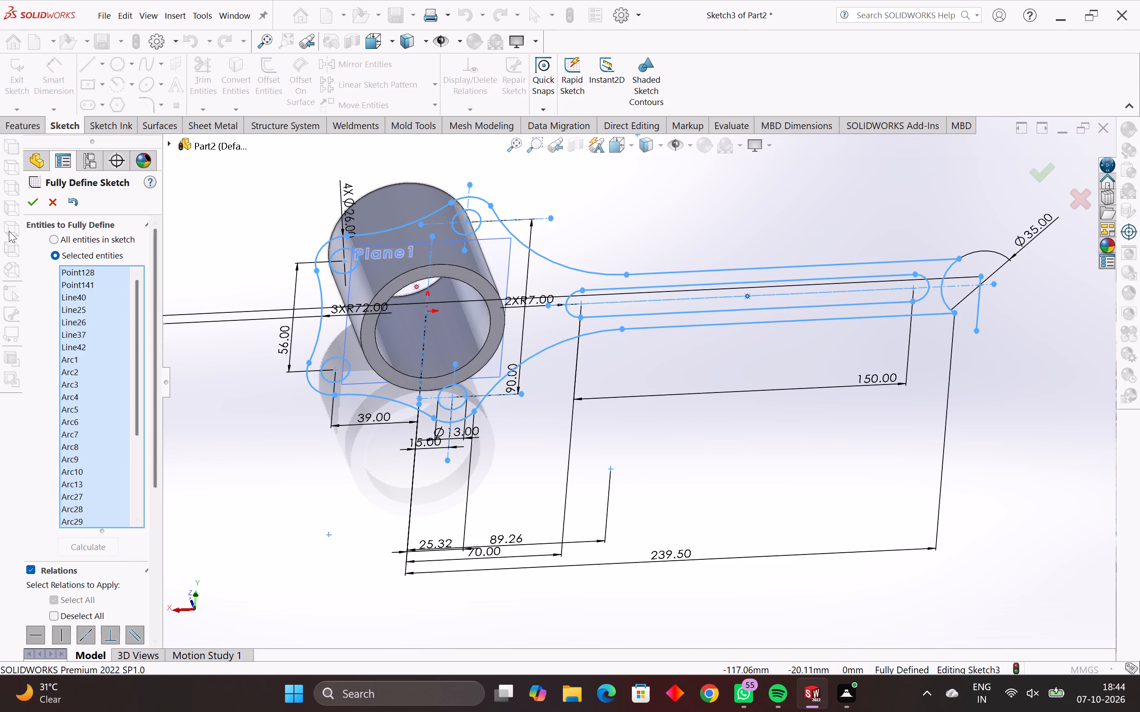
left_click(31, 206)
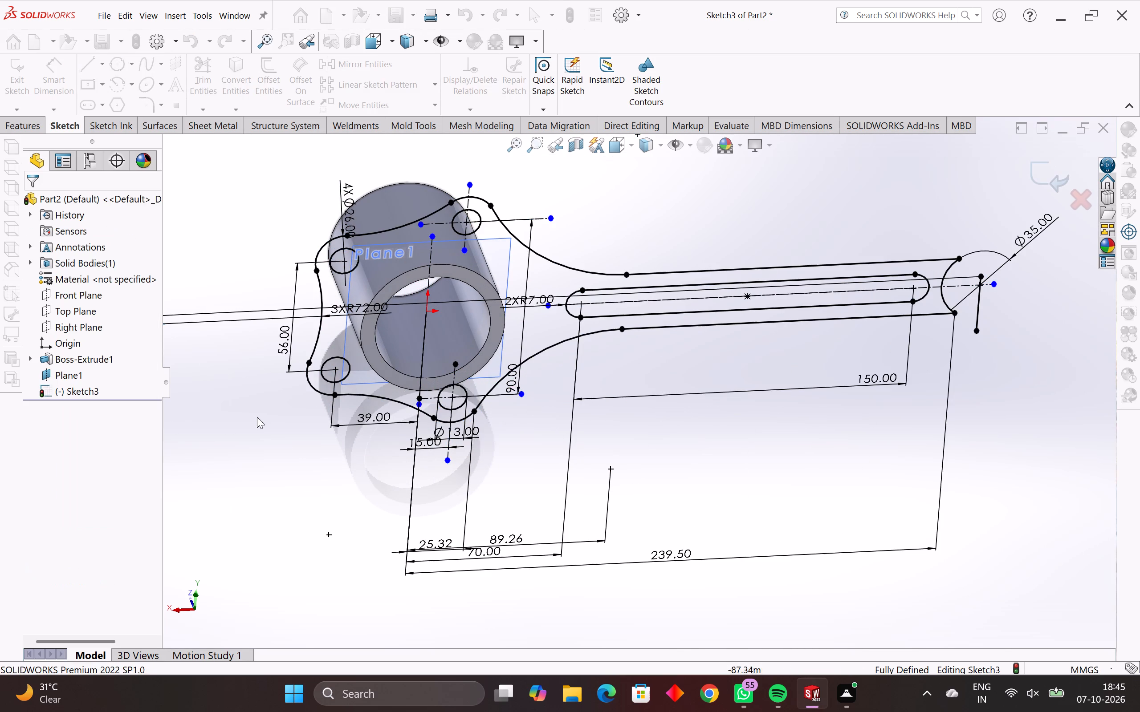
Set up a Mid Plane Boss-Extrude of Sketch3's flange-and-arm region with a 42 mm depth.
middle_click_drag(292, 446, 355, 510)
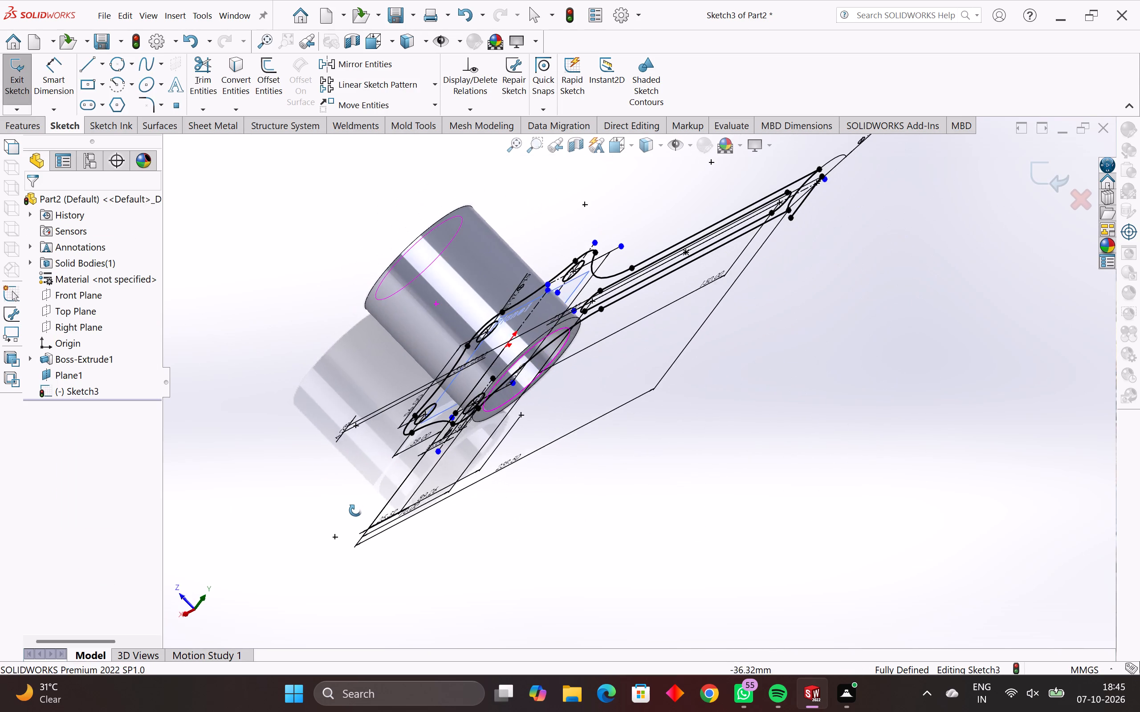
middle_click_drag(355, 510, 312, 469)
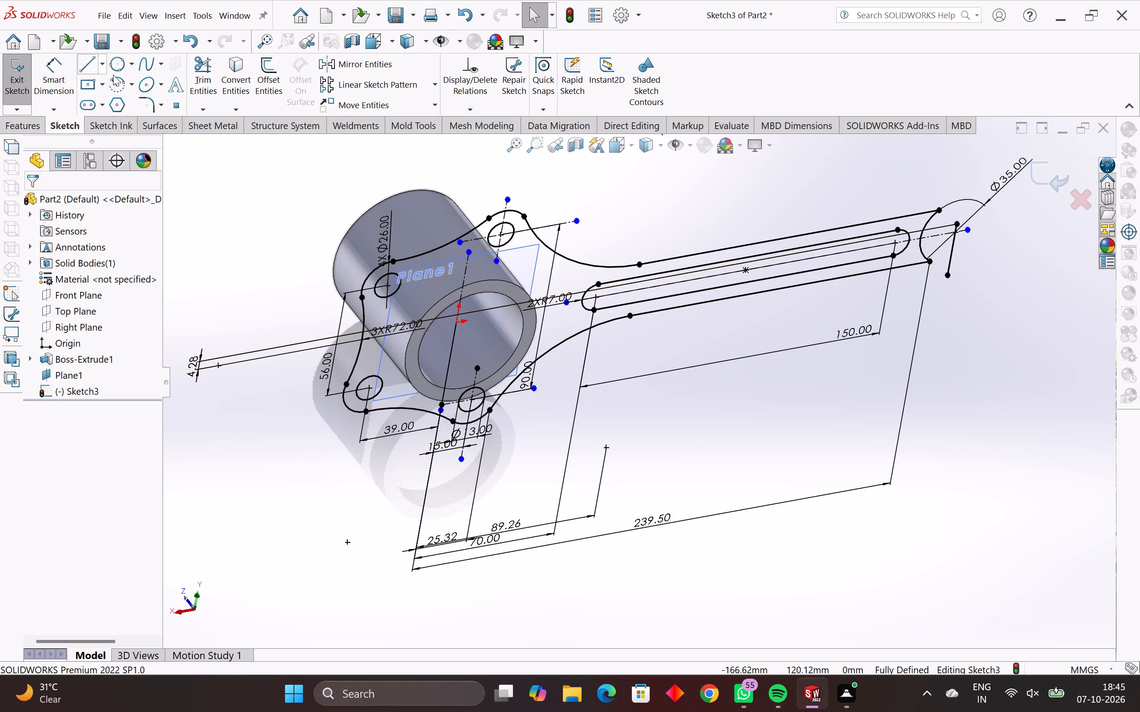
left_click(34, 125)
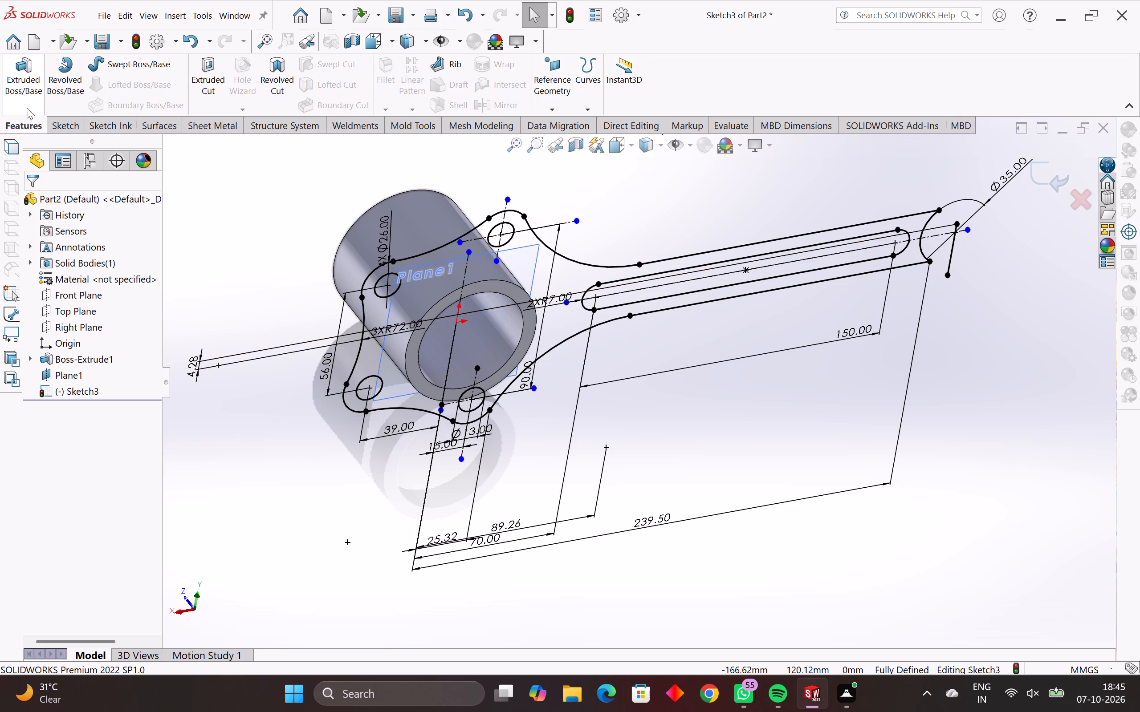
left_click(32, 76)
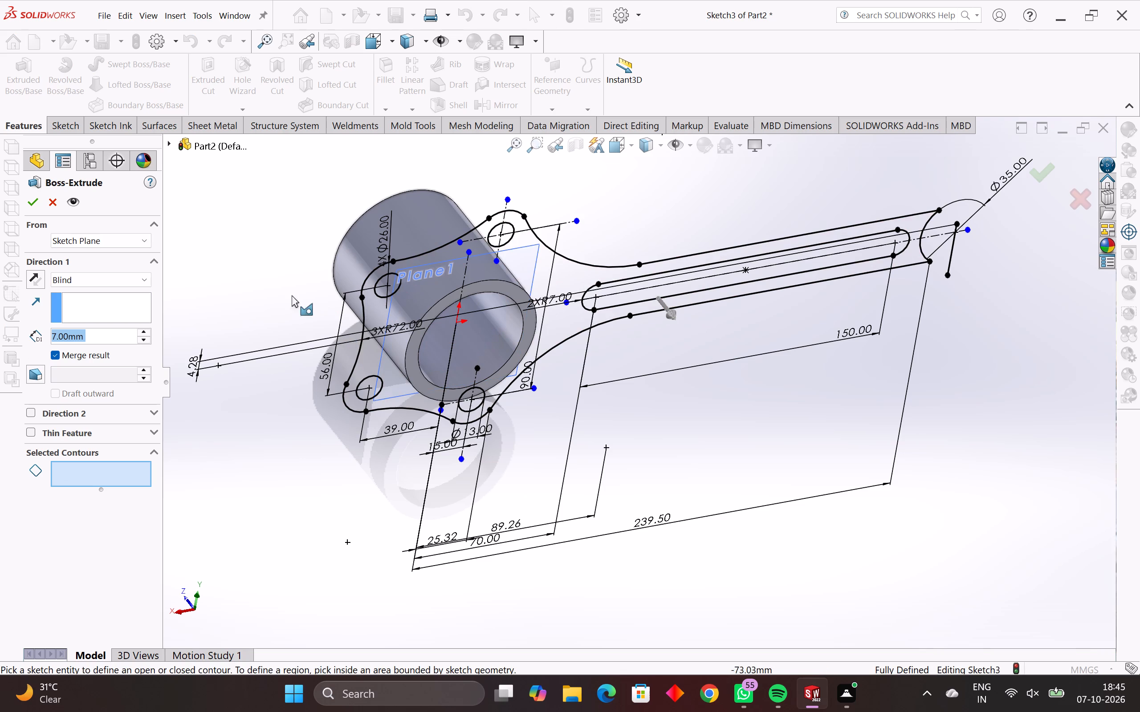
left_click(370, 317)
middle_click_drag(370, 317, 394, 352)
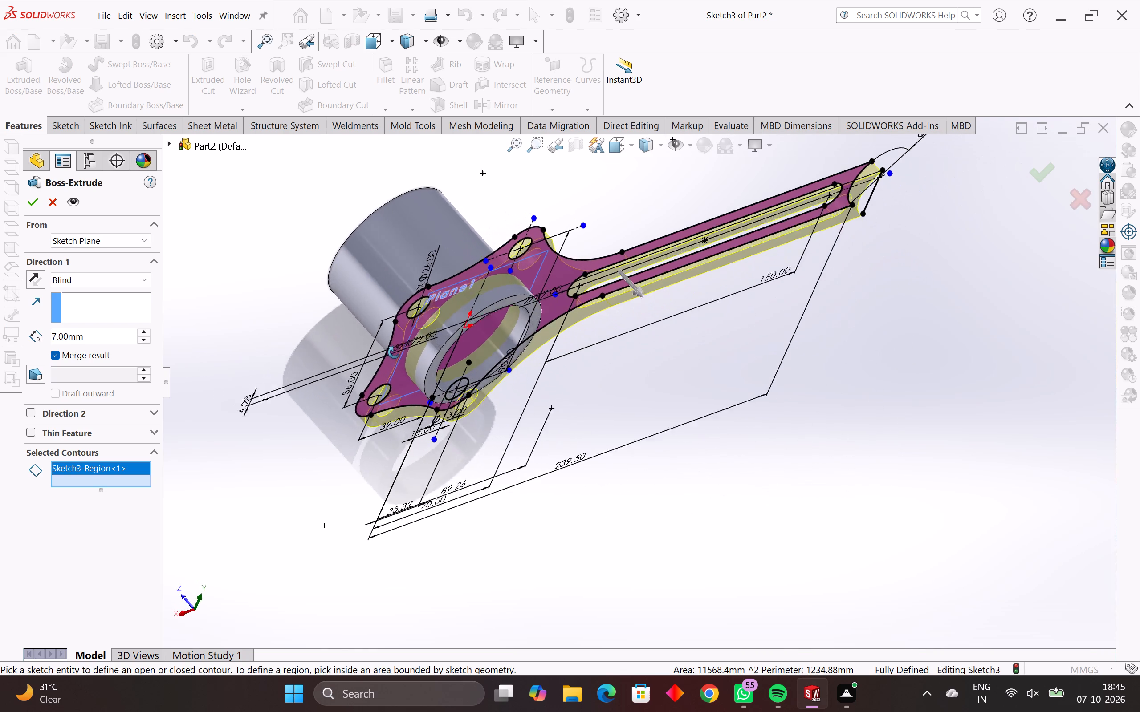
middle_click_drag(394, 352, 411, 373)
left_click(138, 282)
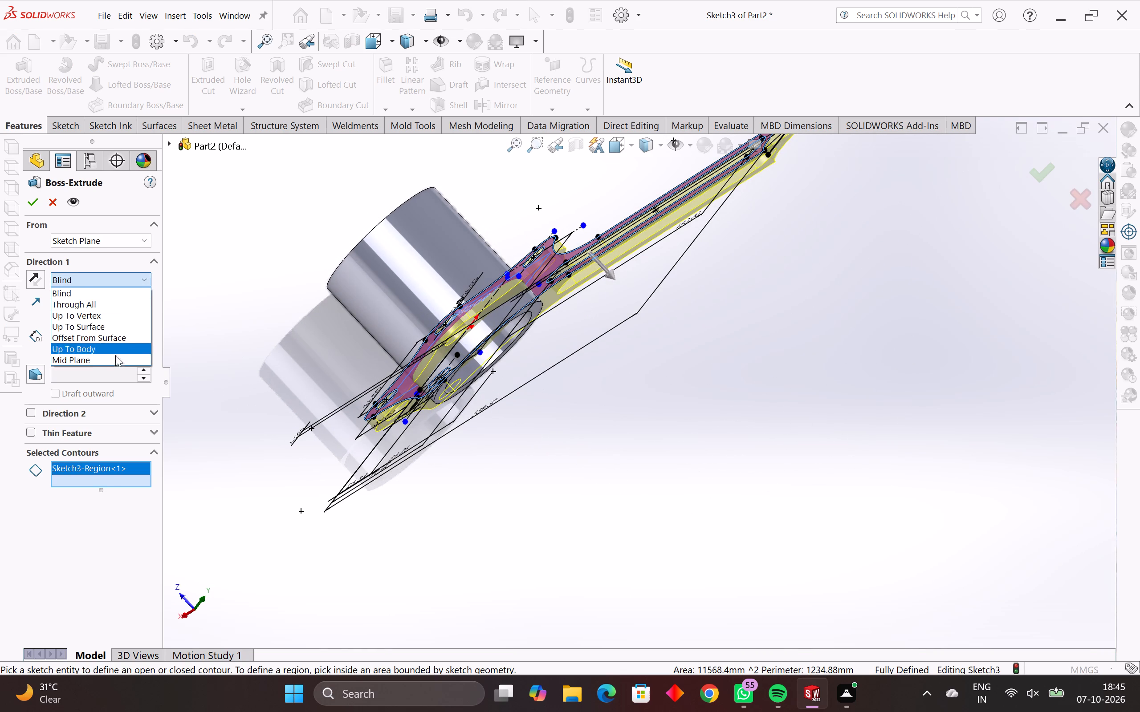
left_click(115, 360)
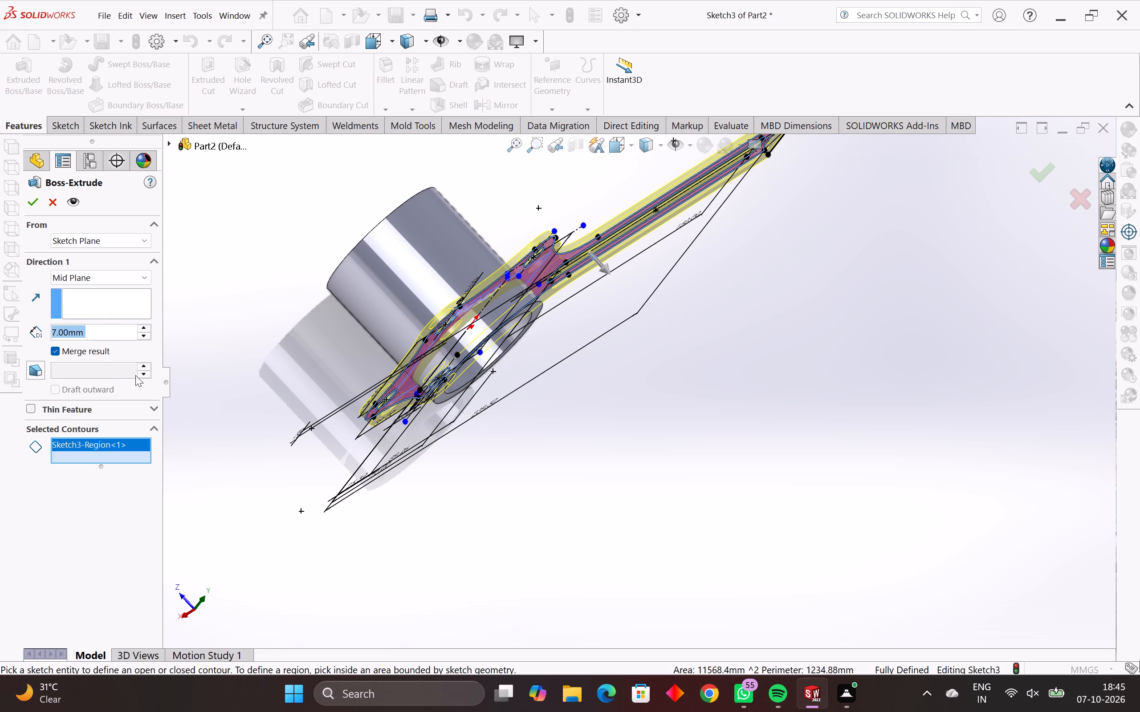
middle_click_drag(290, 353, 299, 367)
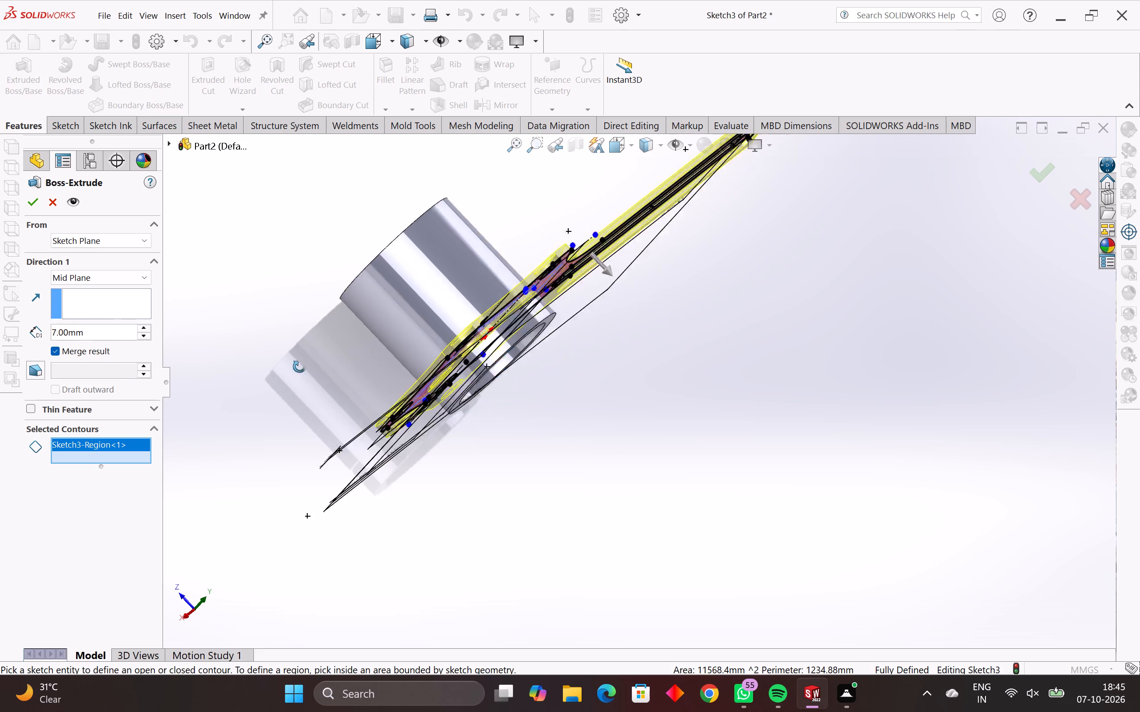
middle_click_drag(299, 367, 293, 384)
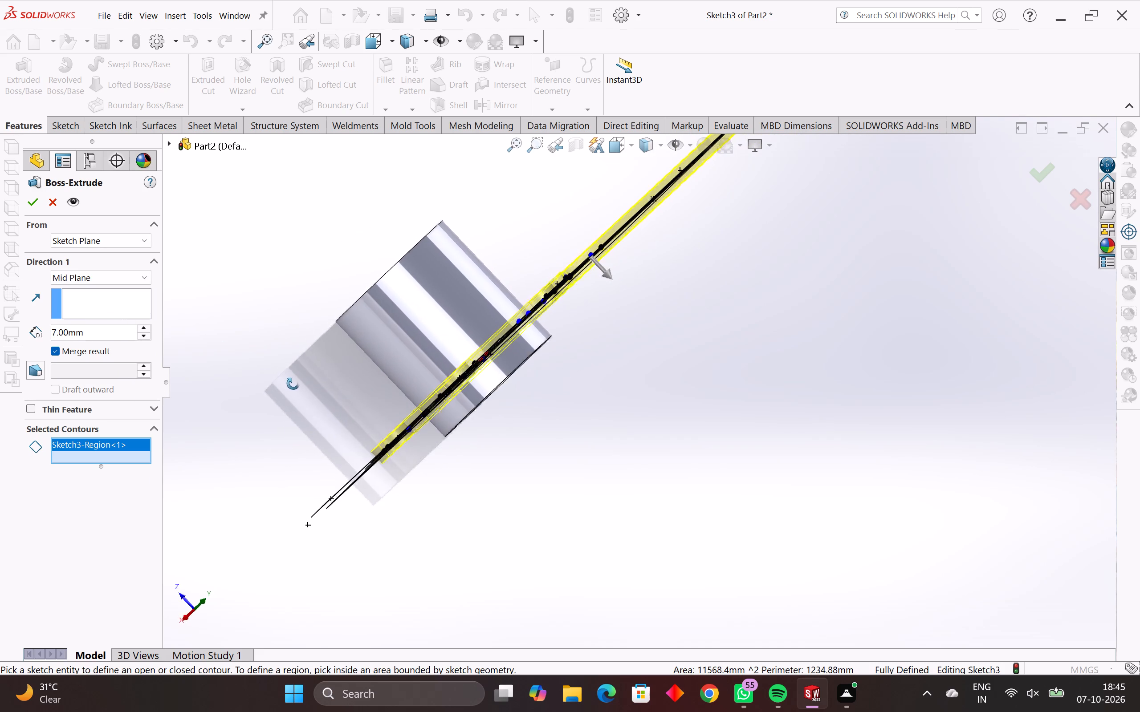
middle_click_drag(293, 384, 293, 396)
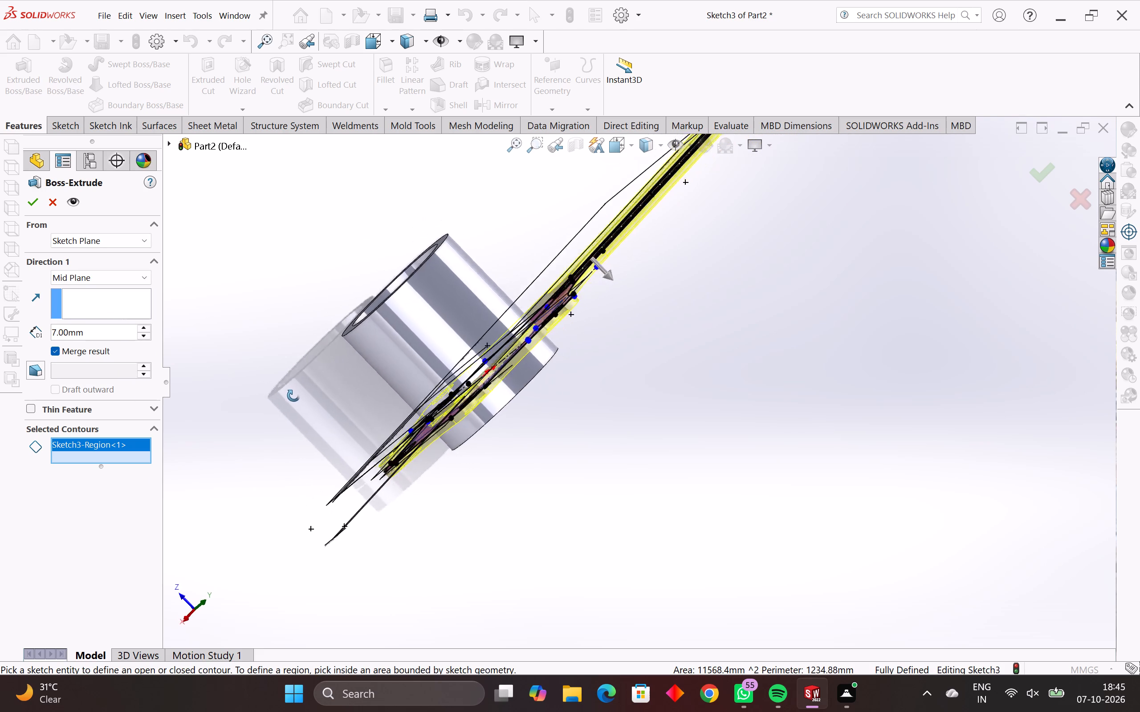
middle_click_drag(293, 396, 282, 387)
left_click_drag(107, 328, 64, 330)
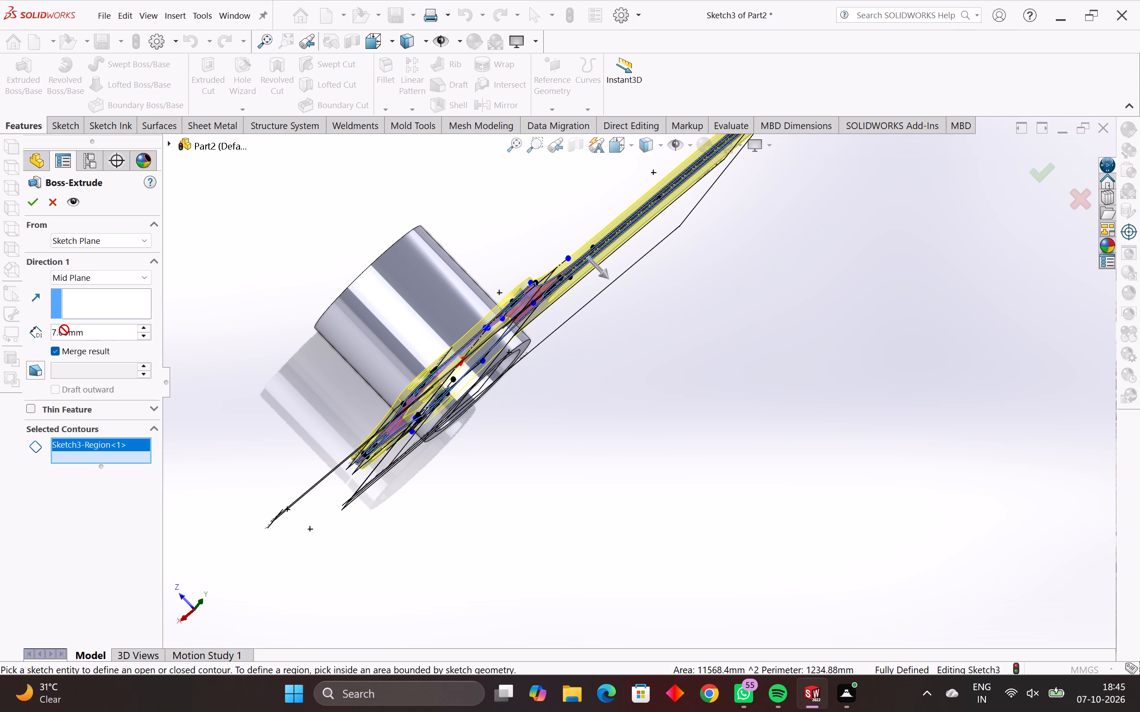
left_click_drag(64, 330, 7, 337)
type("42")
key("Return")
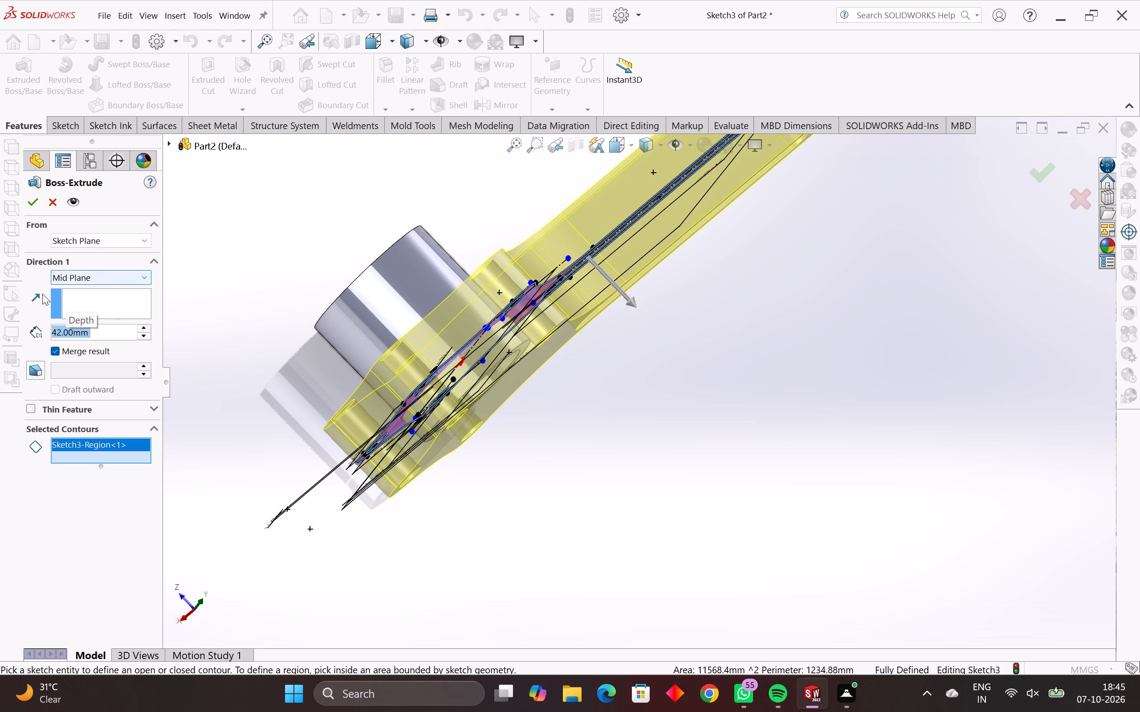
Change the extrusion's end condition to Blind, reverse its direction so it runs back along the tube, and complete the feature.
left_click(102, 277)
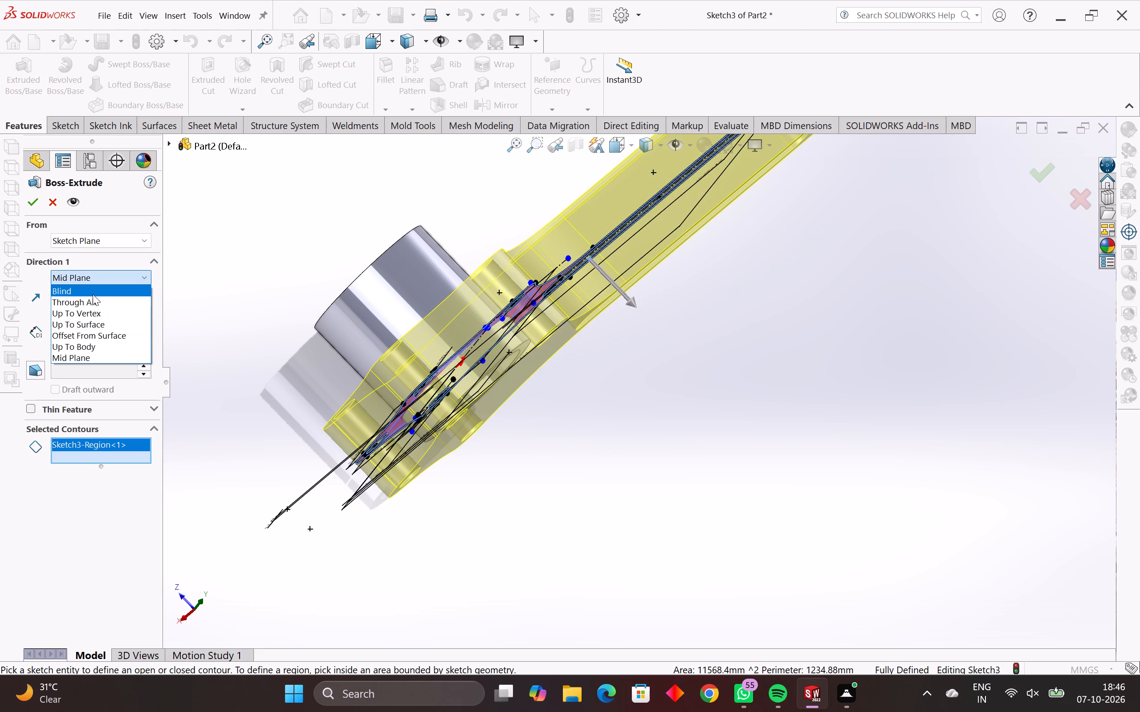
left_click(94, 293)
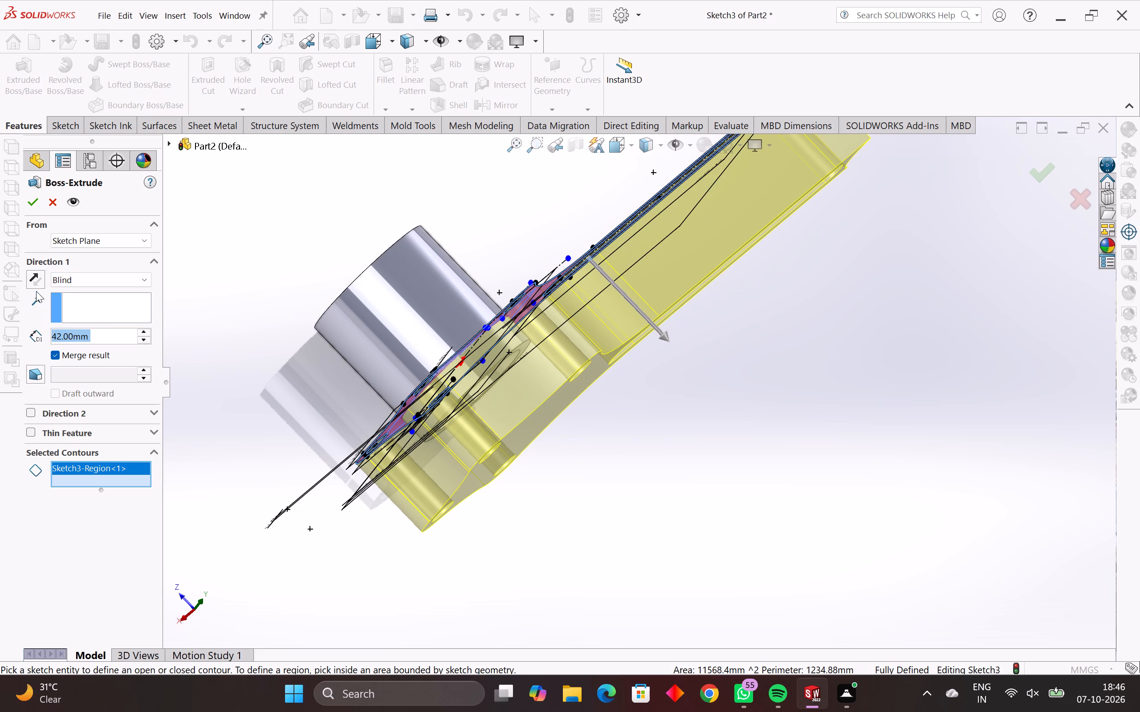
left_click(39, 278)
middle_click_drag(338, 356, 342, 373)
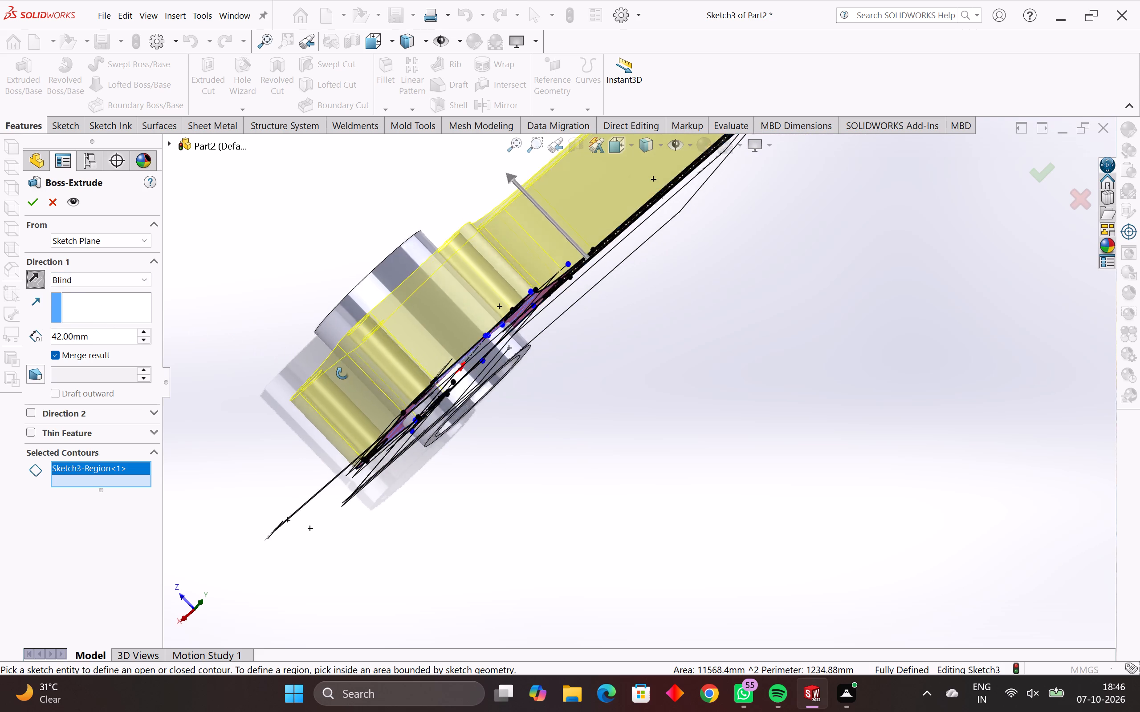
middle_click_drag(342, 373, 279, 292)
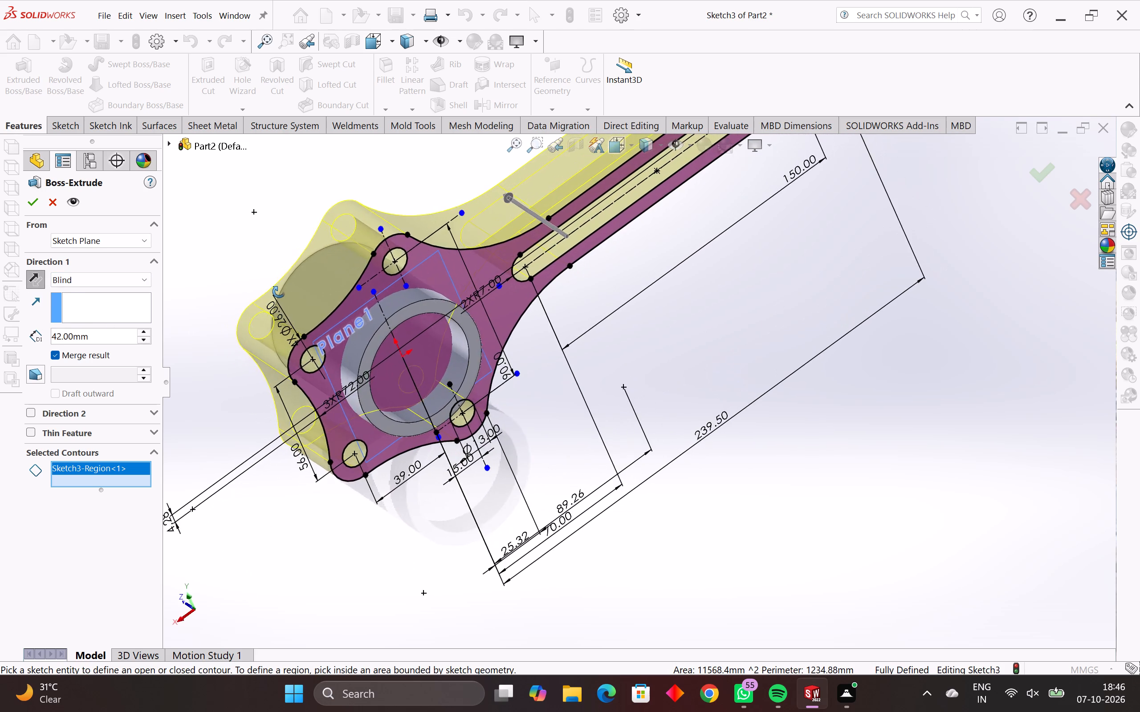
middle_click_drag(279, 292, 285, 319)
scroll(285, 320, "down", 3)
scroll(640, 210, "up", 2)
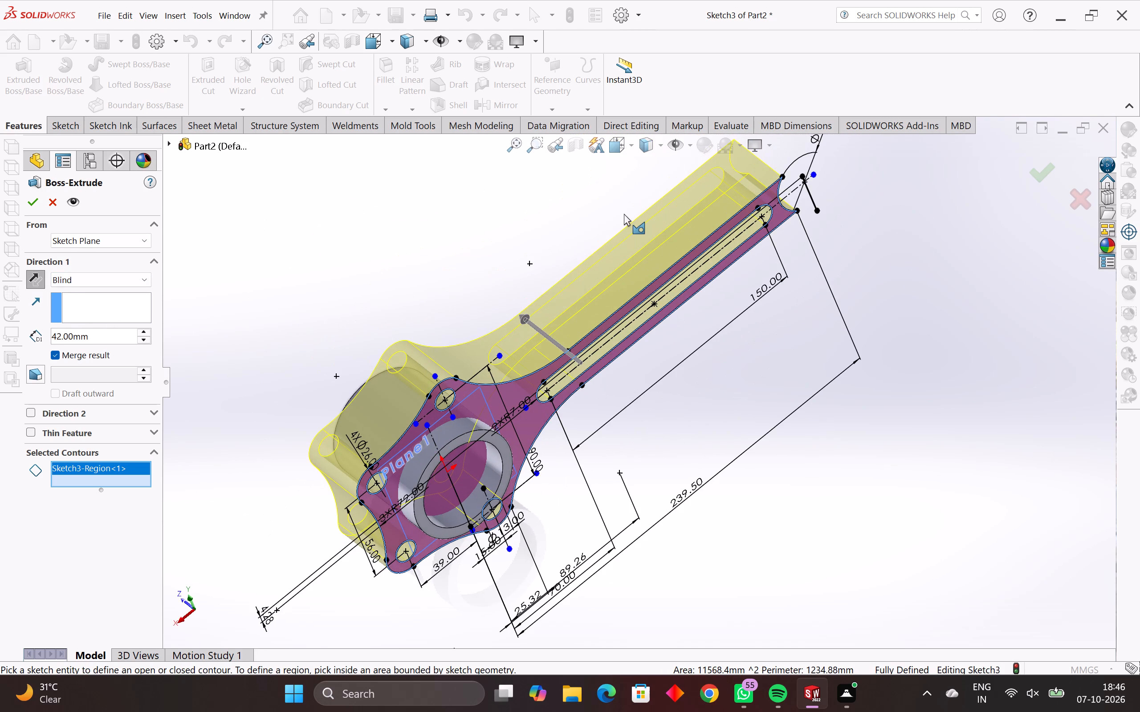
key("Return")
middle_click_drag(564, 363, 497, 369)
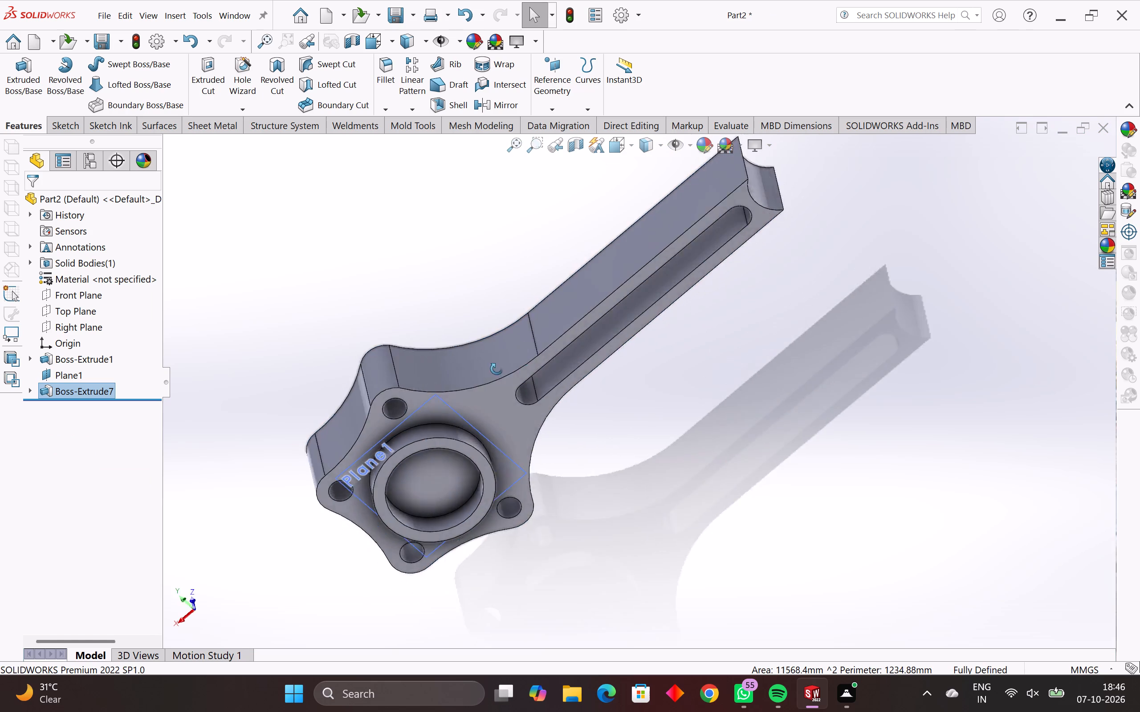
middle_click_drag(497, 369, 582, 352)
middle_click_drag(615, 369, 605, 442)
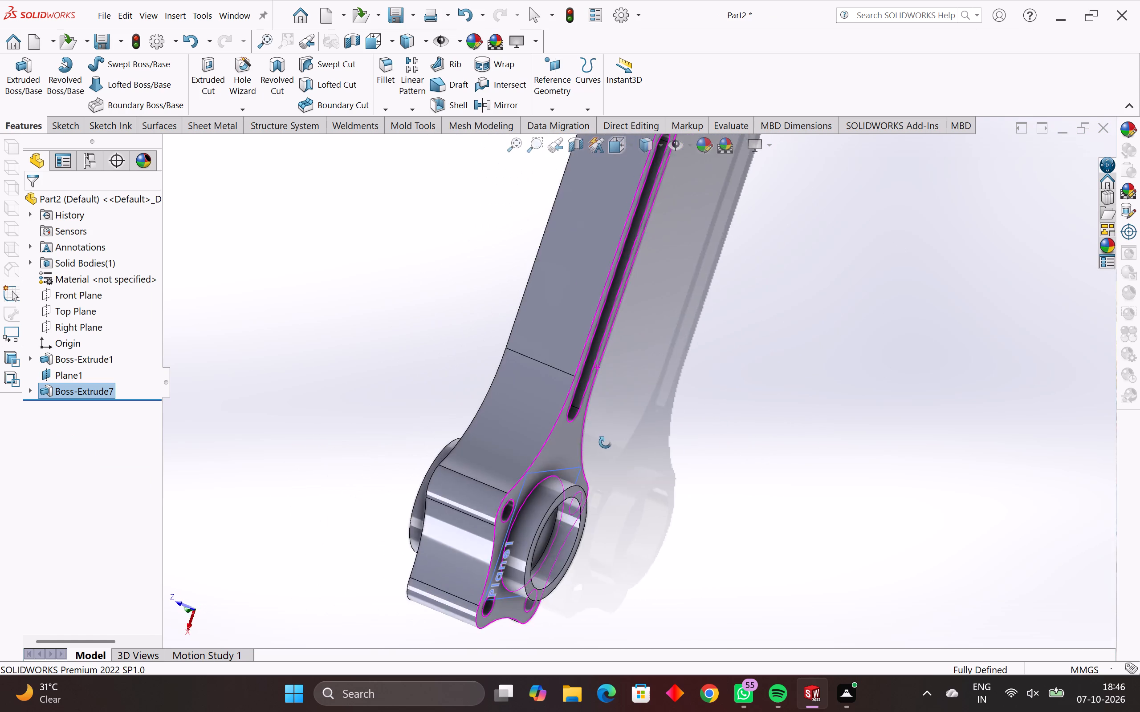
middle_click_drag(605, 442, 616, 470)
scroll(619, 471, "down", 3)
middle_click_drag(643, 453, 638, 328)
Save the part in the Documents folder under the file name 11838 OCT 7(1).
key("ctrl+s")
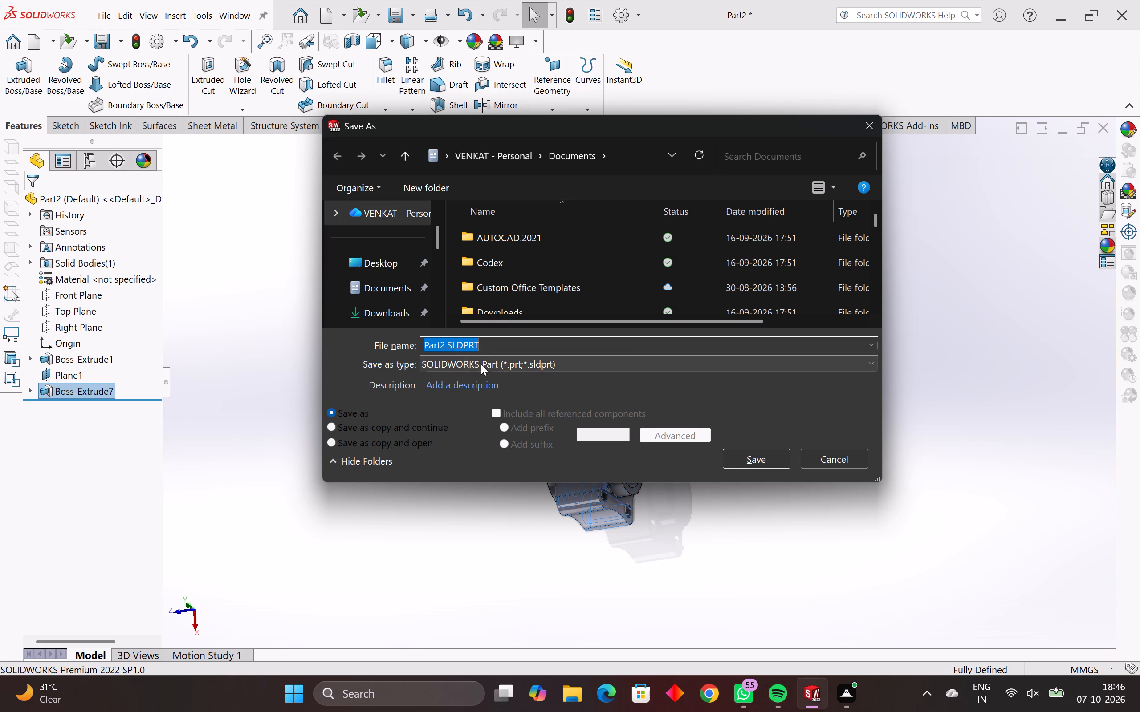
type("11838")
key("space")
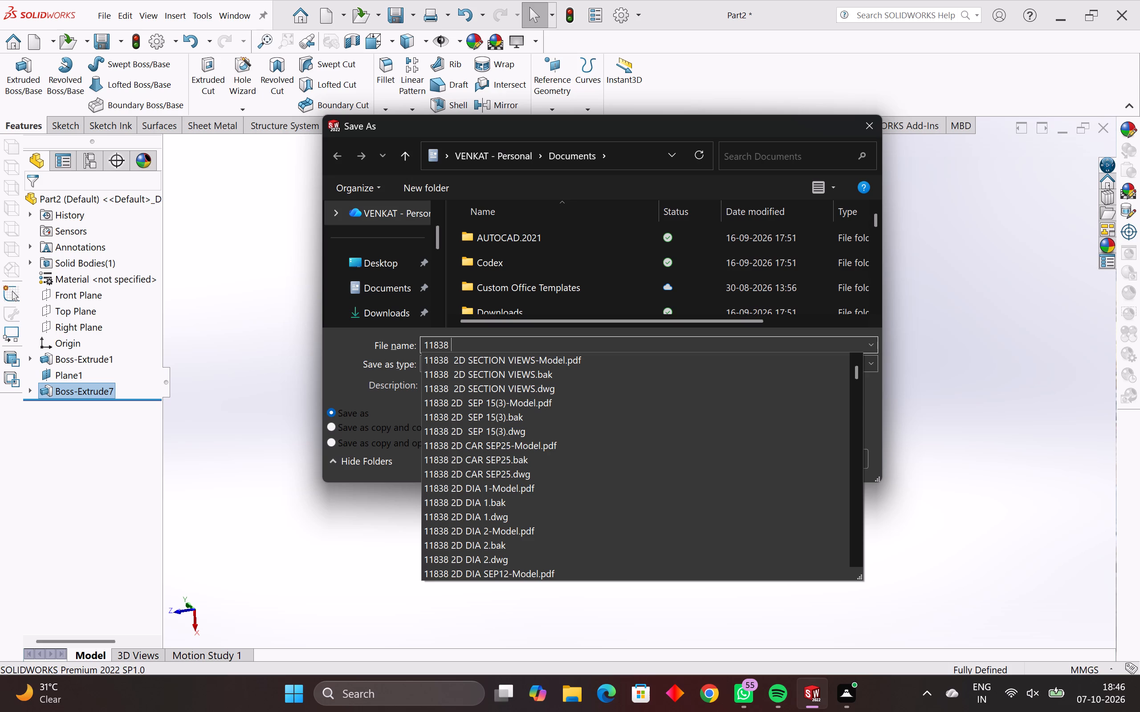
type("OCT")
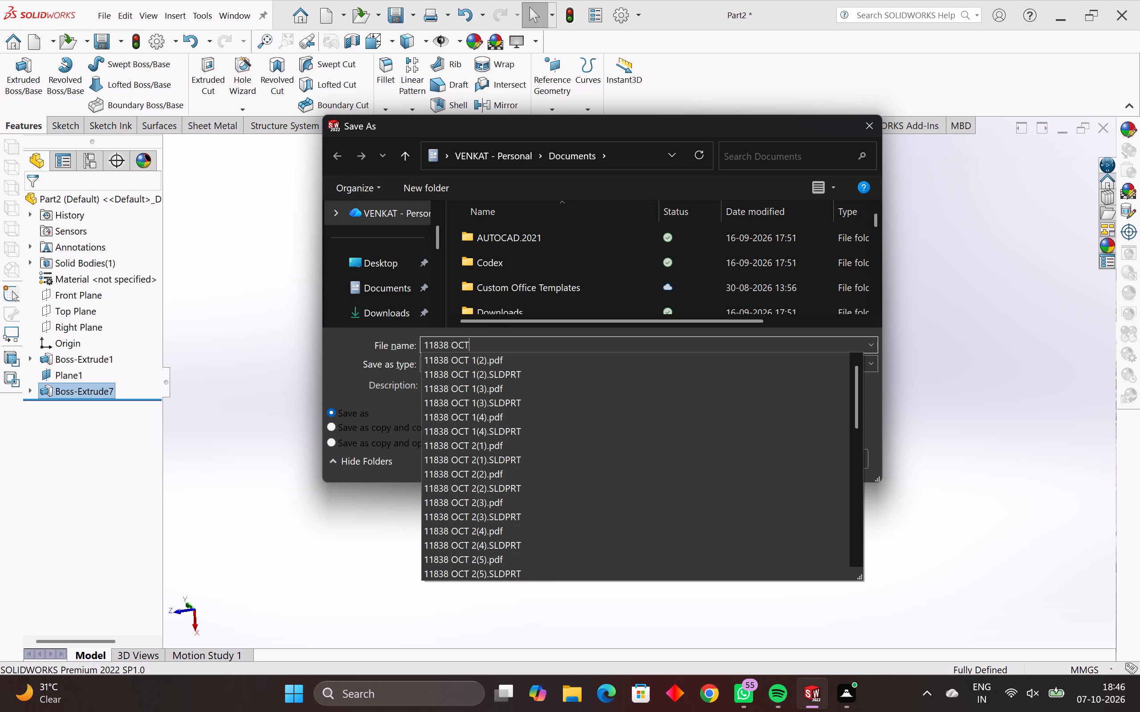
key("space")
key("6")
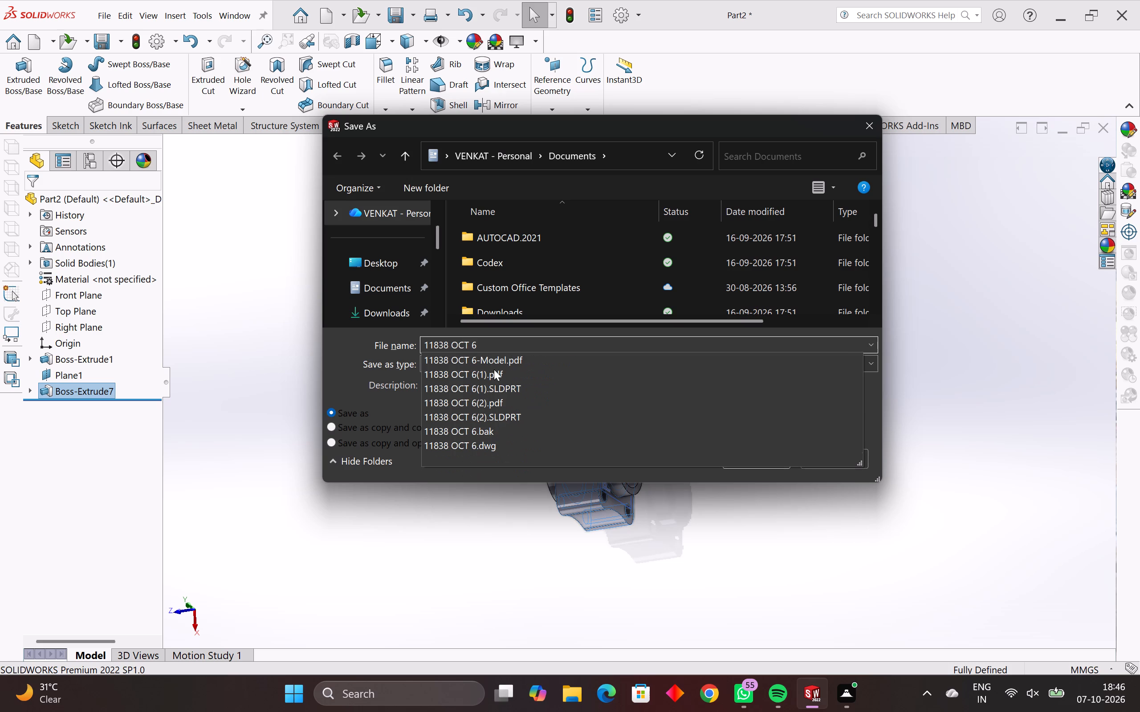
key("BackSpace")
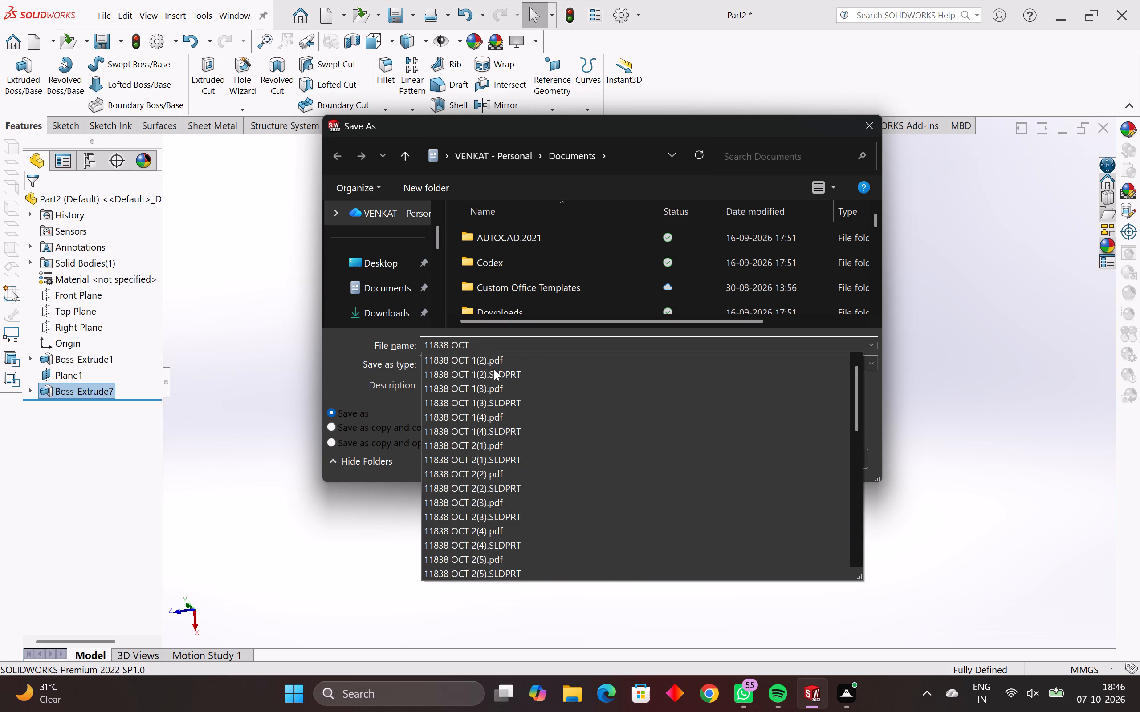
key("7")
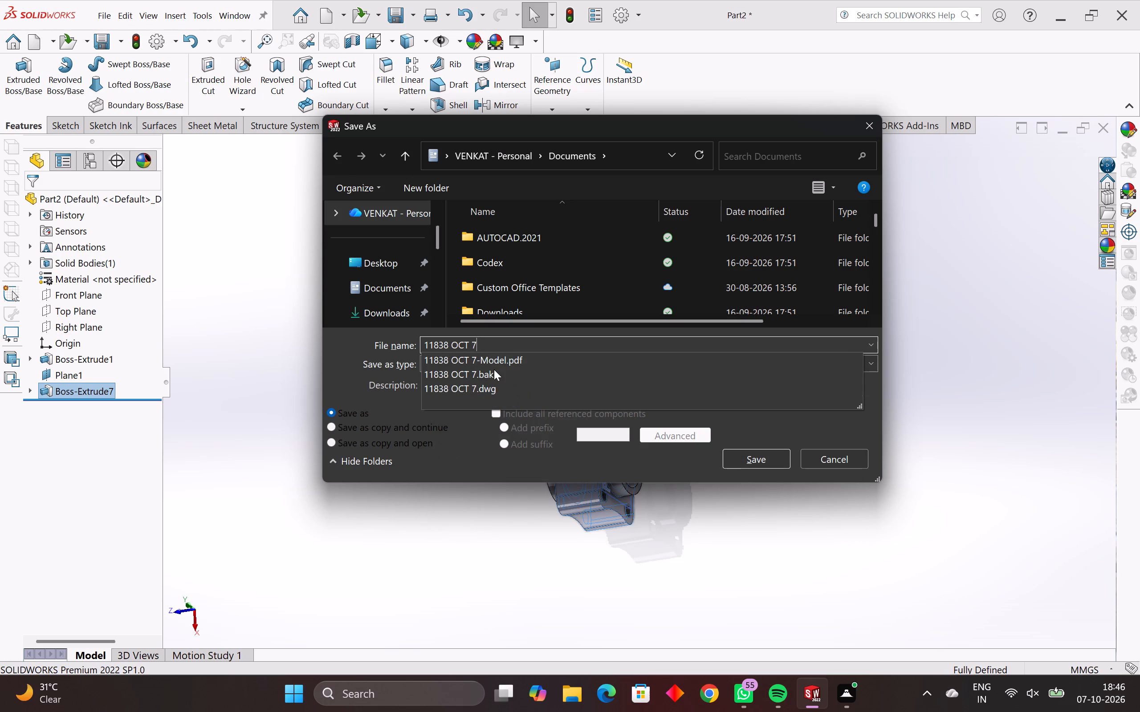
type("(1)")
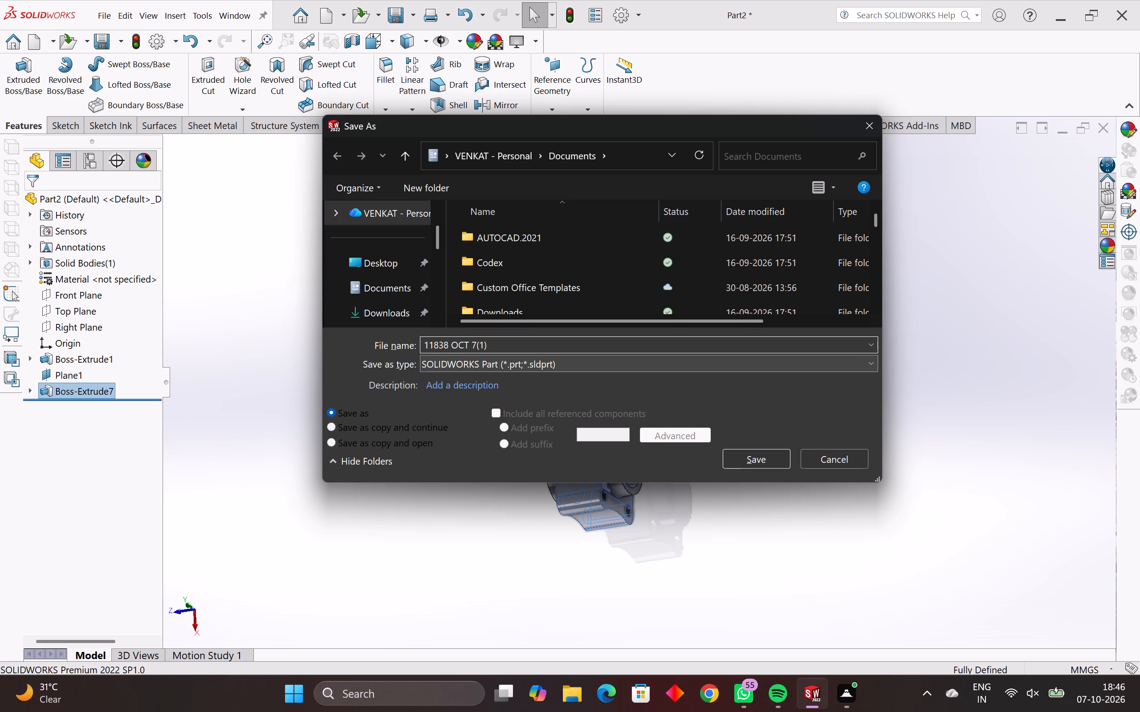
key("Return")
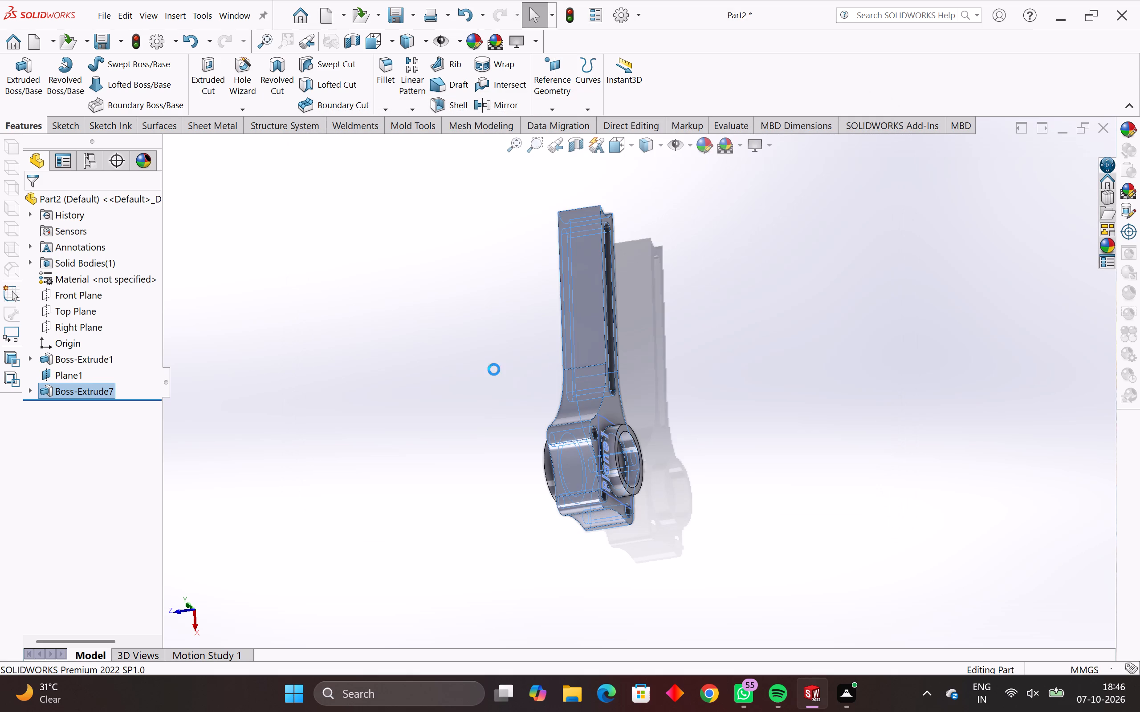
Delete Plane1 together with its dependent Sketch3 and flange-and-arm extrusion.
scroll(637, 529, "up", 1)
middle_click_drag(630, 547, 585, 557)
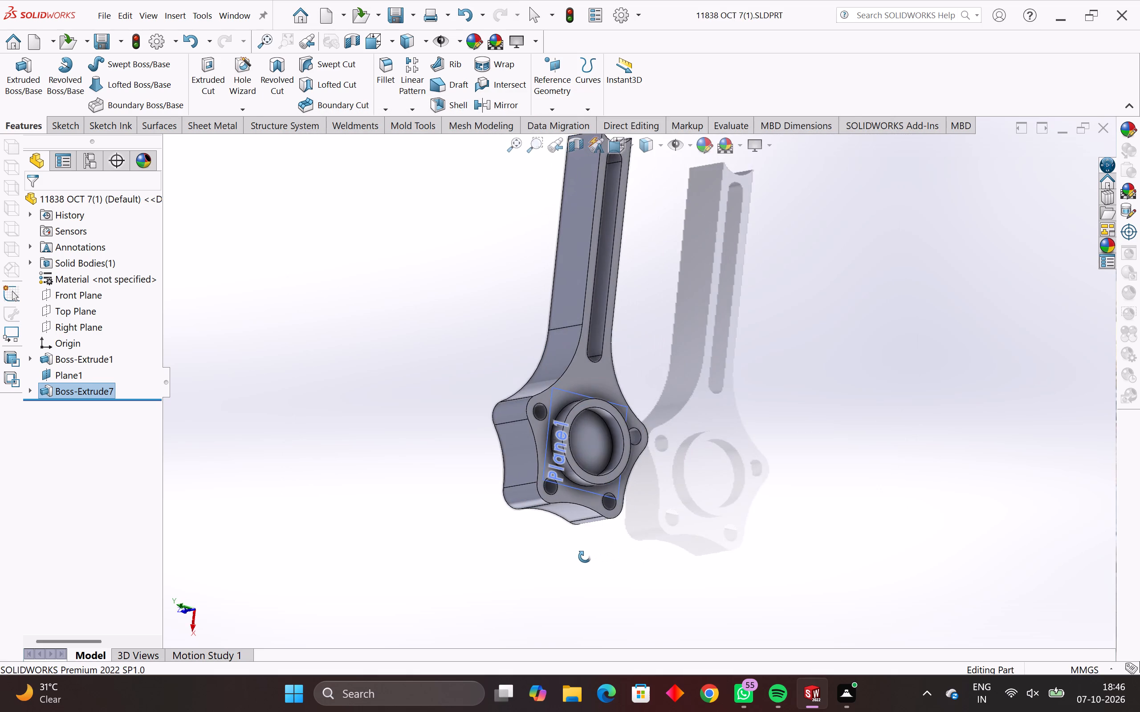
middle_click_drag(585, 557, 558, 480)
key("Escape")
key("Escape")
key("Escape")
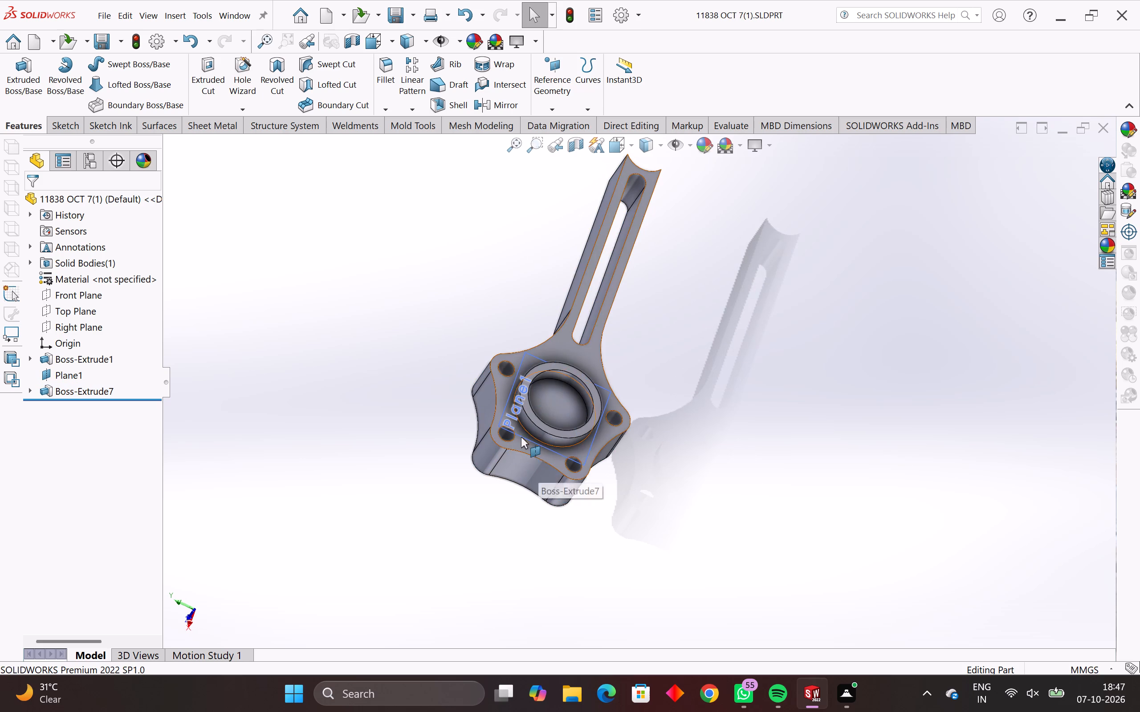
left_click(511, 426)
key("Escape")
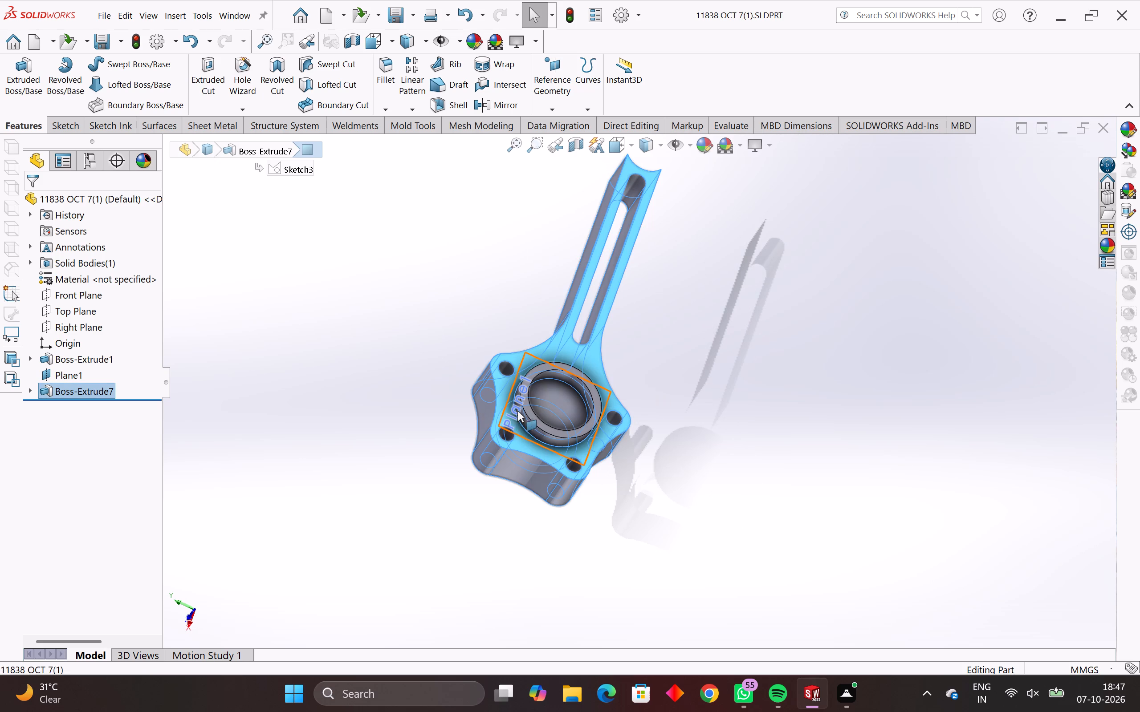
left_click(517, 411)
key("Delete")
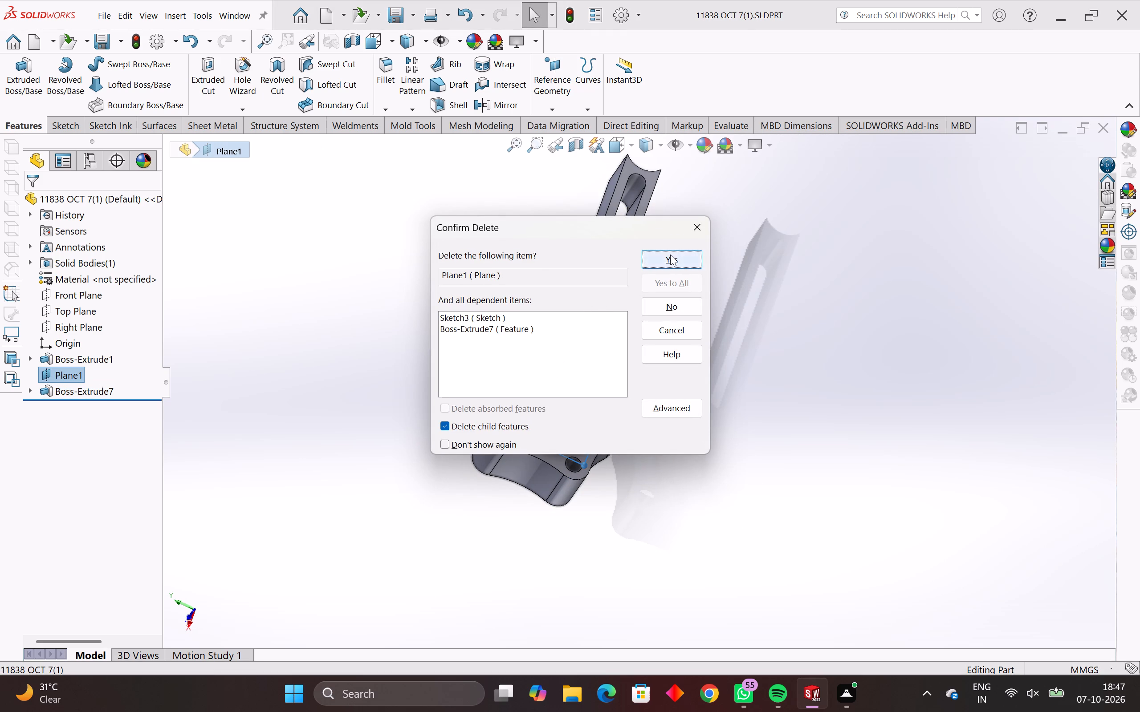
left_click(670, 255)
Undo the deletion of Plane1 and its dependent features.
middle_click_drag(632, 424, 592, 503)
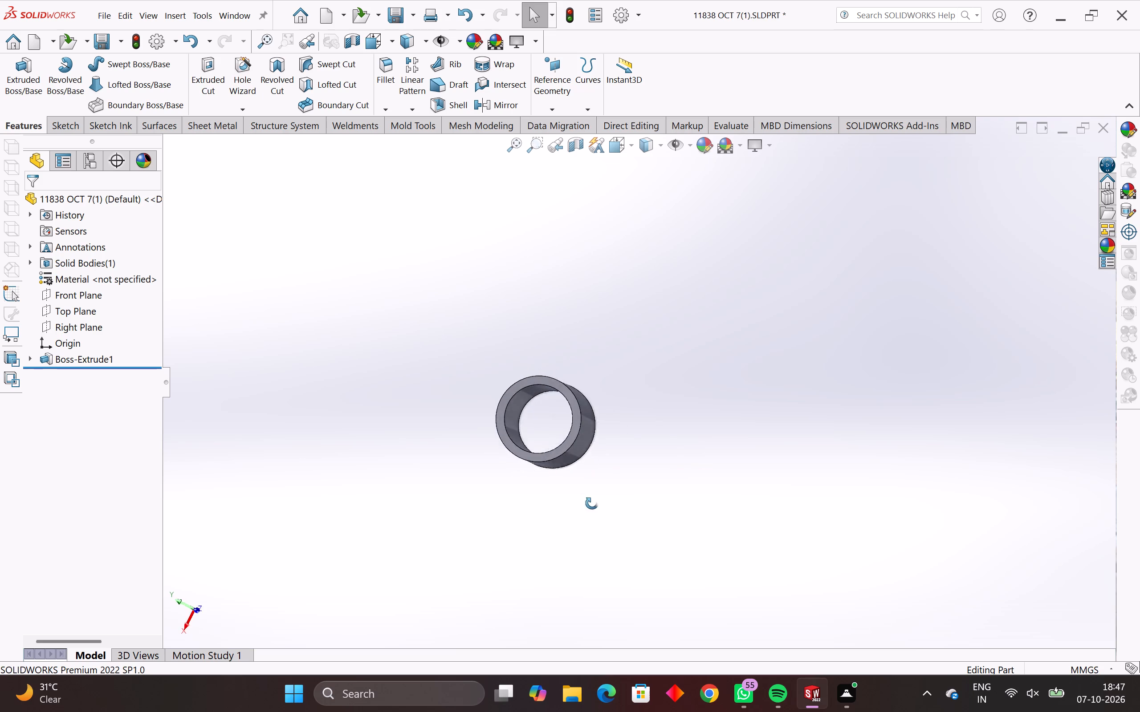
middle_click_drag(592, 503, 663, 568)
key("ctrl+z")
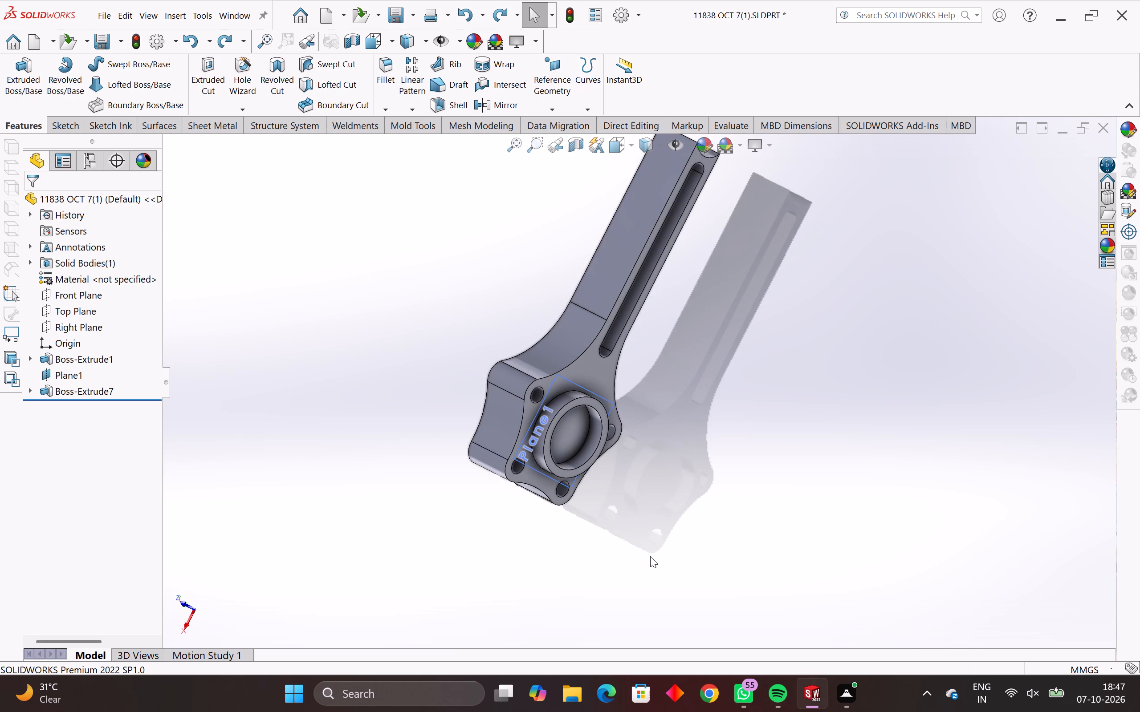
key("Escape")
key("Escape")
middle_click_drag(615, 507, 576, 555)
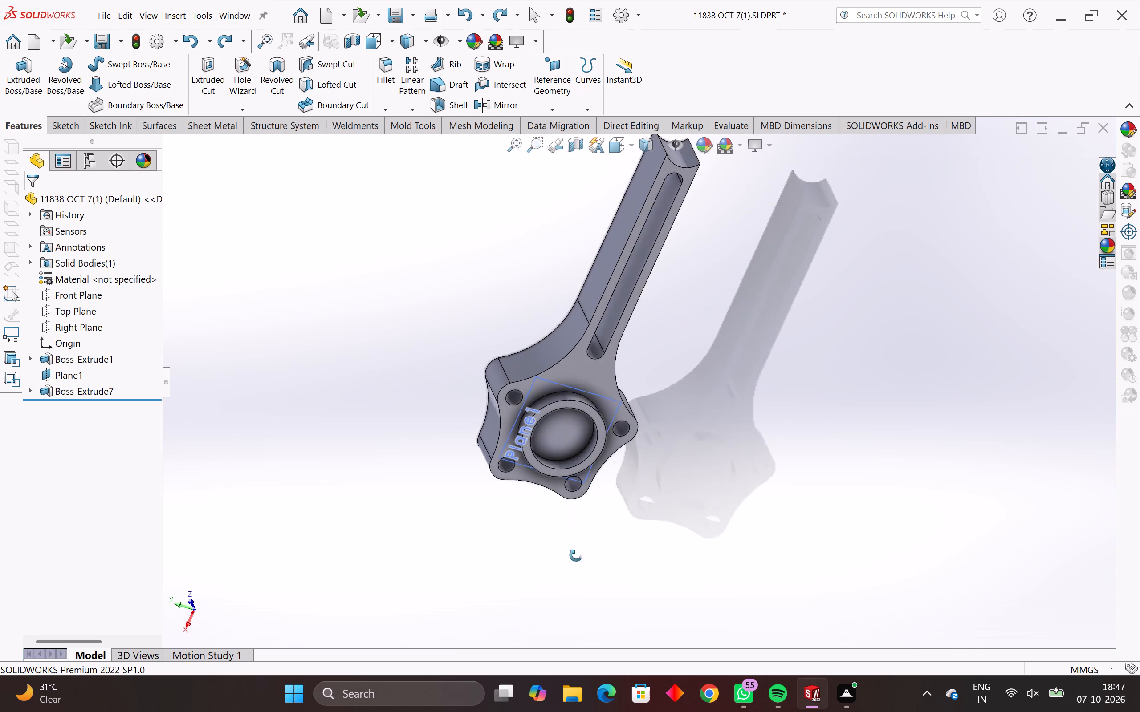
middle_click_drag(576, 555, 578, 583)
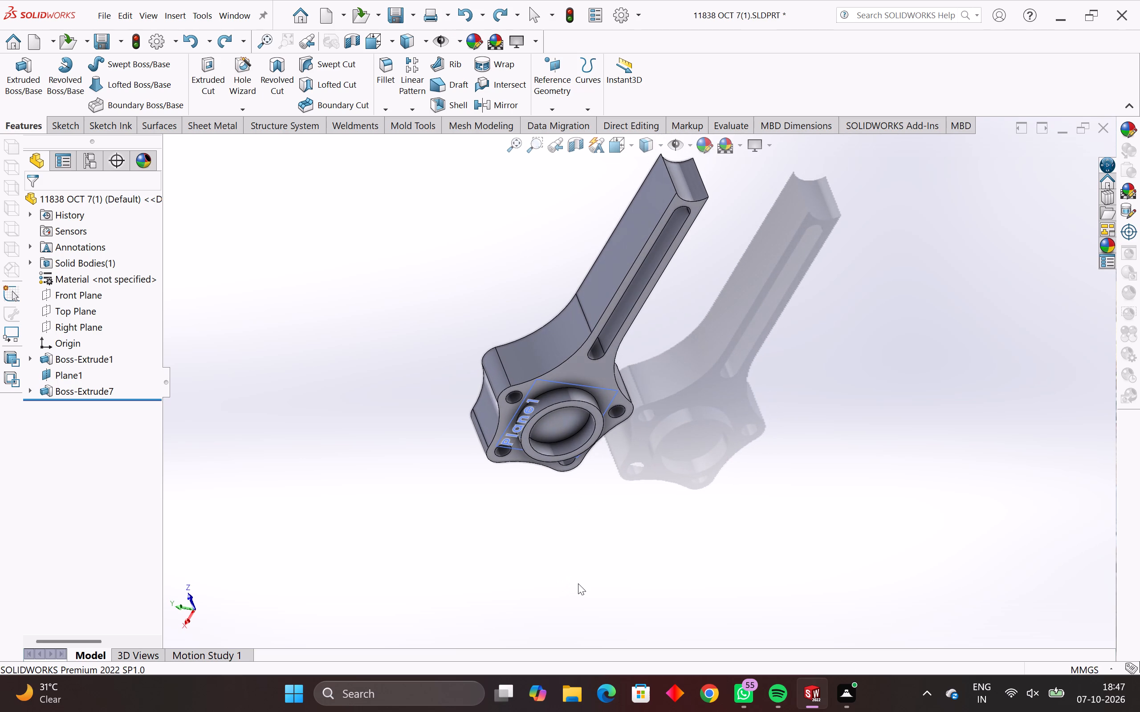
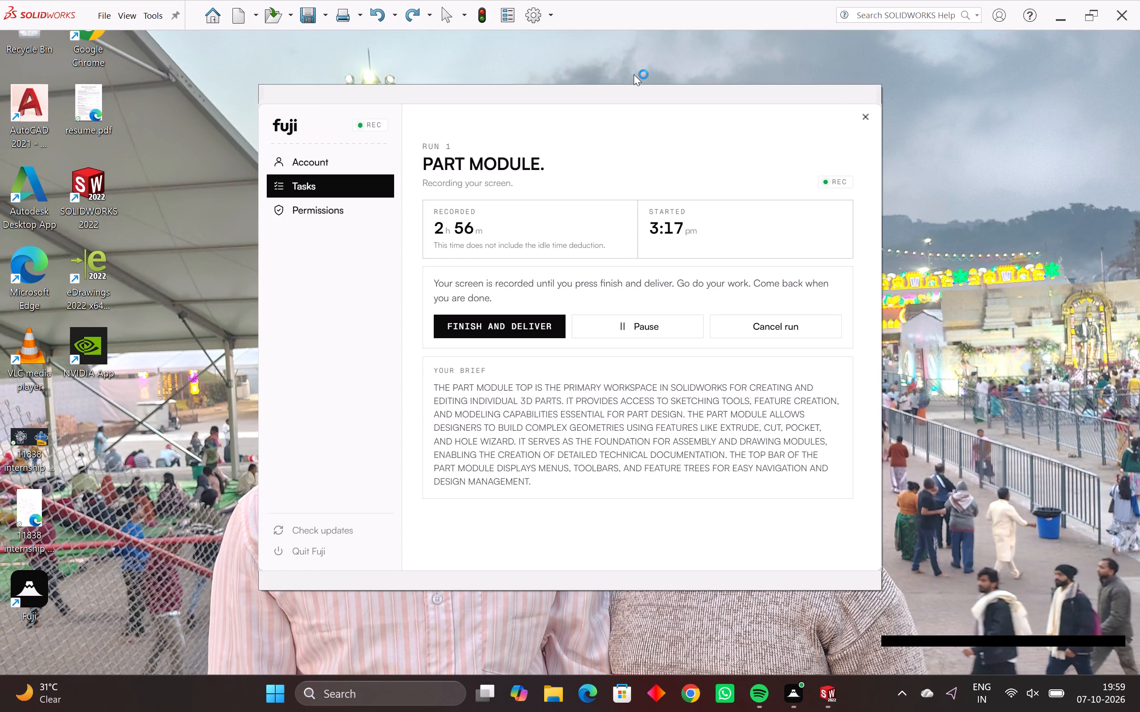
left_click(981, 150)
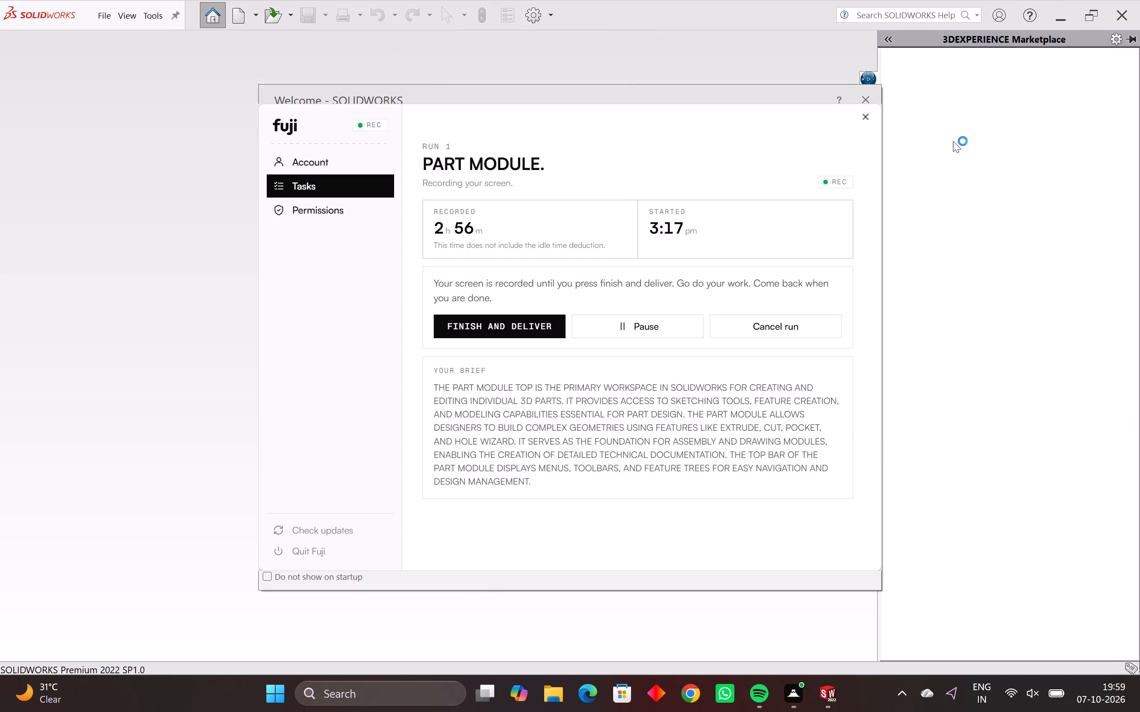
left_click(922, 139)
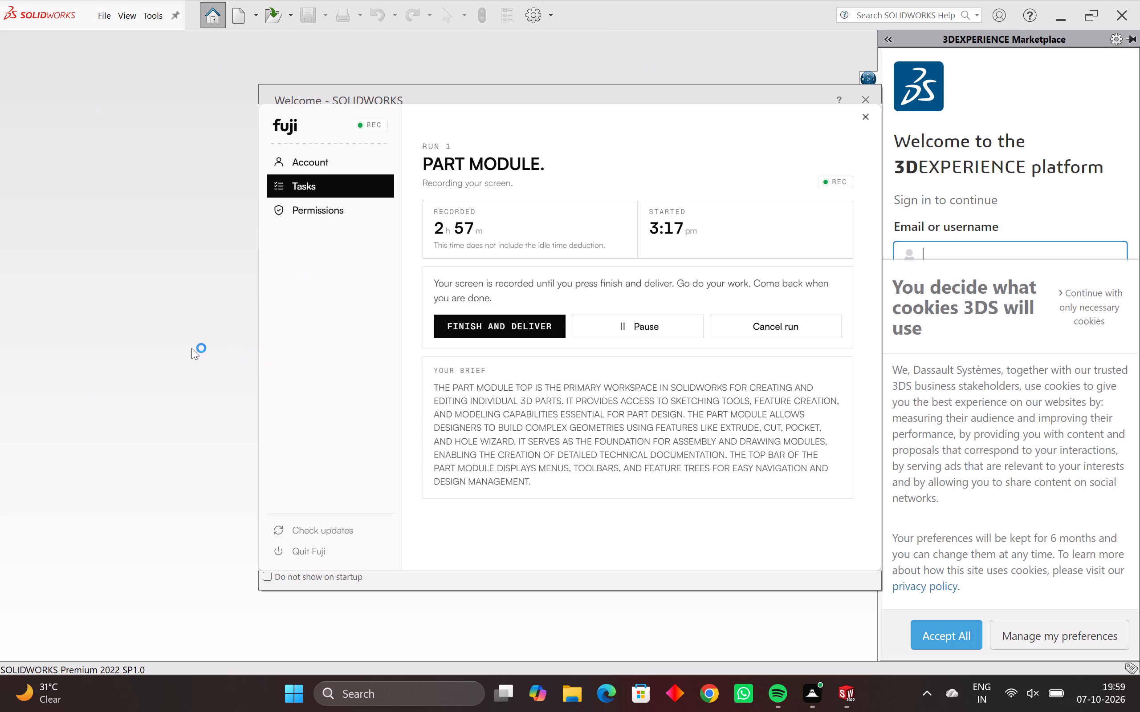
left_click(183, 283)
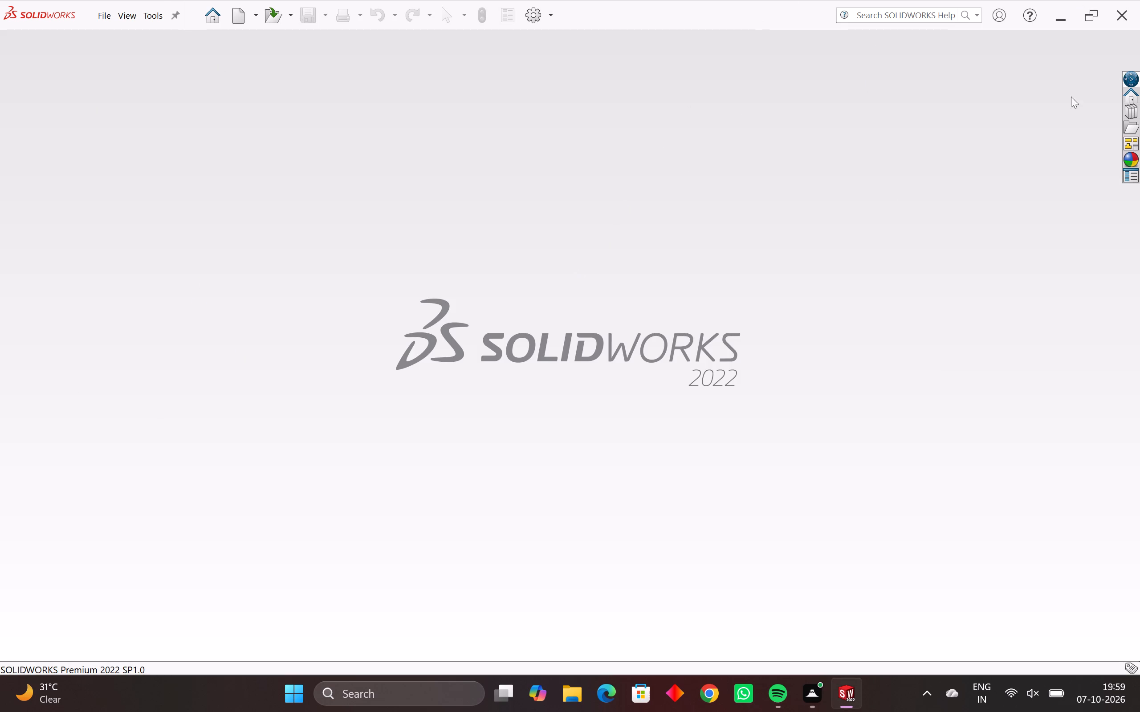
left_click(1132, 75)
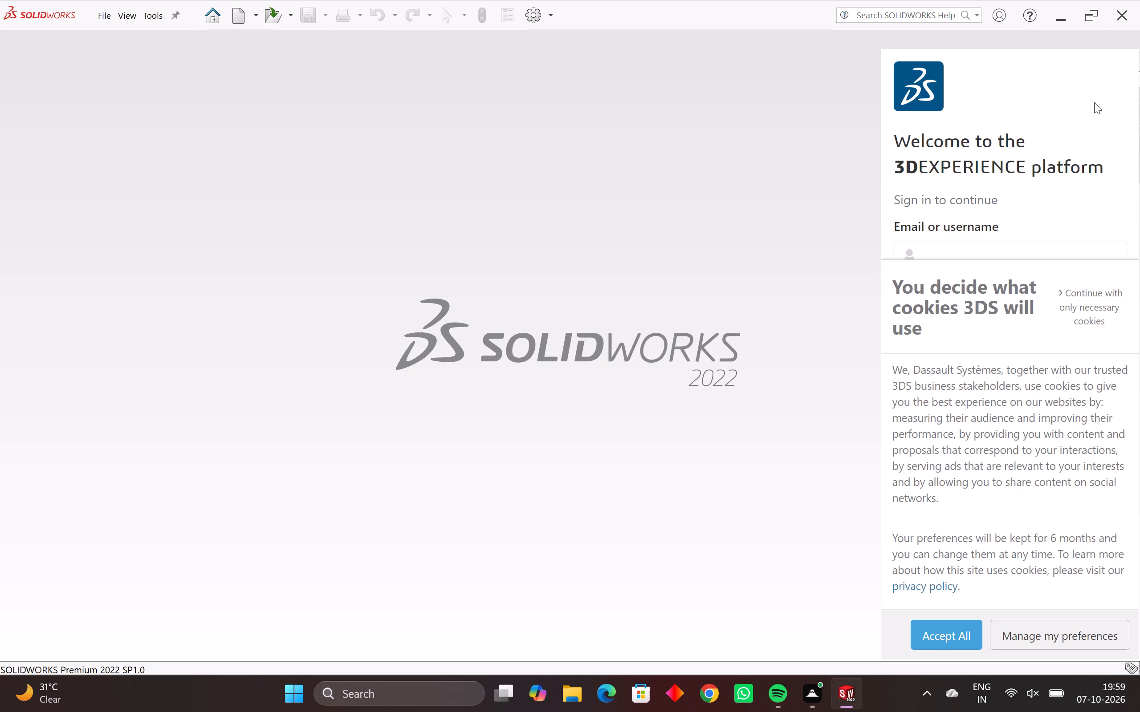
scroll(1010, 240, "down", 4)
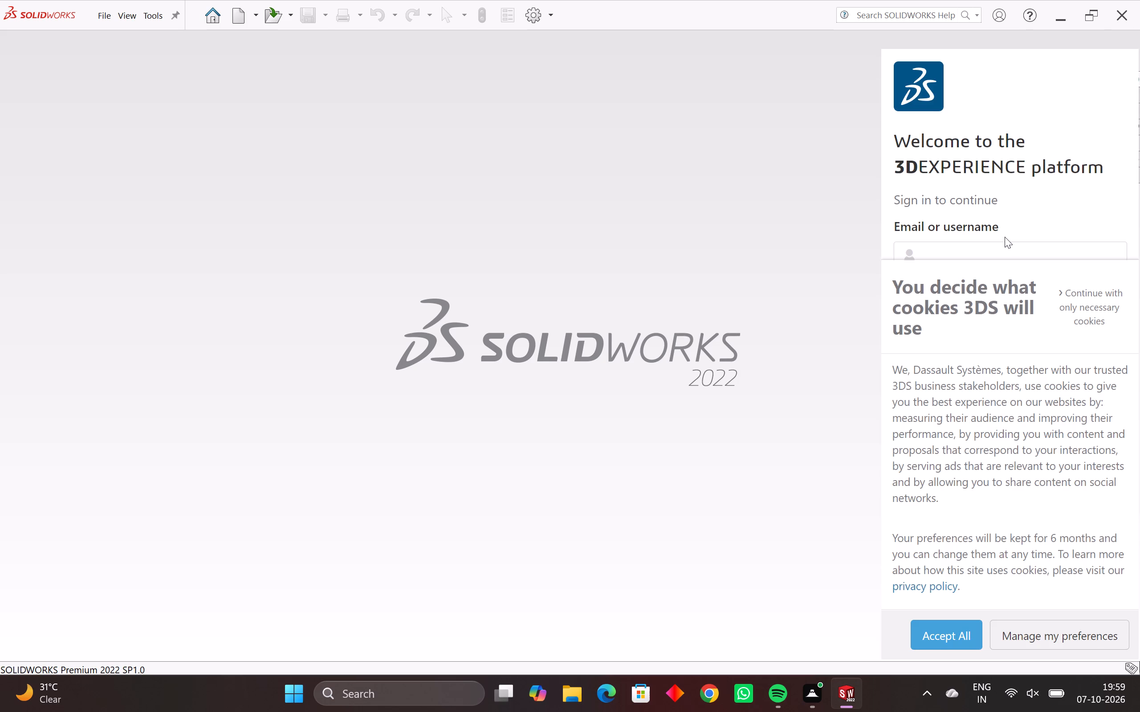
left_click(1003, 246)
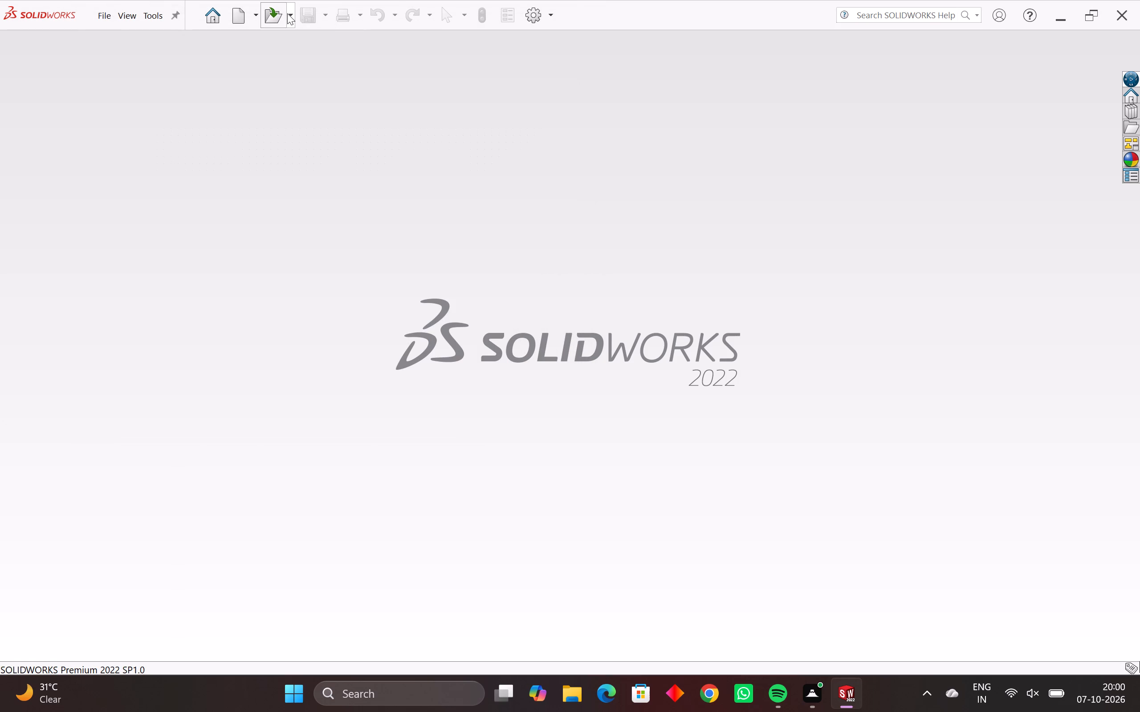
Browse the recent folders, return to the Welcome window's home page, and open a recently used document from there.
left_click(287, 13)
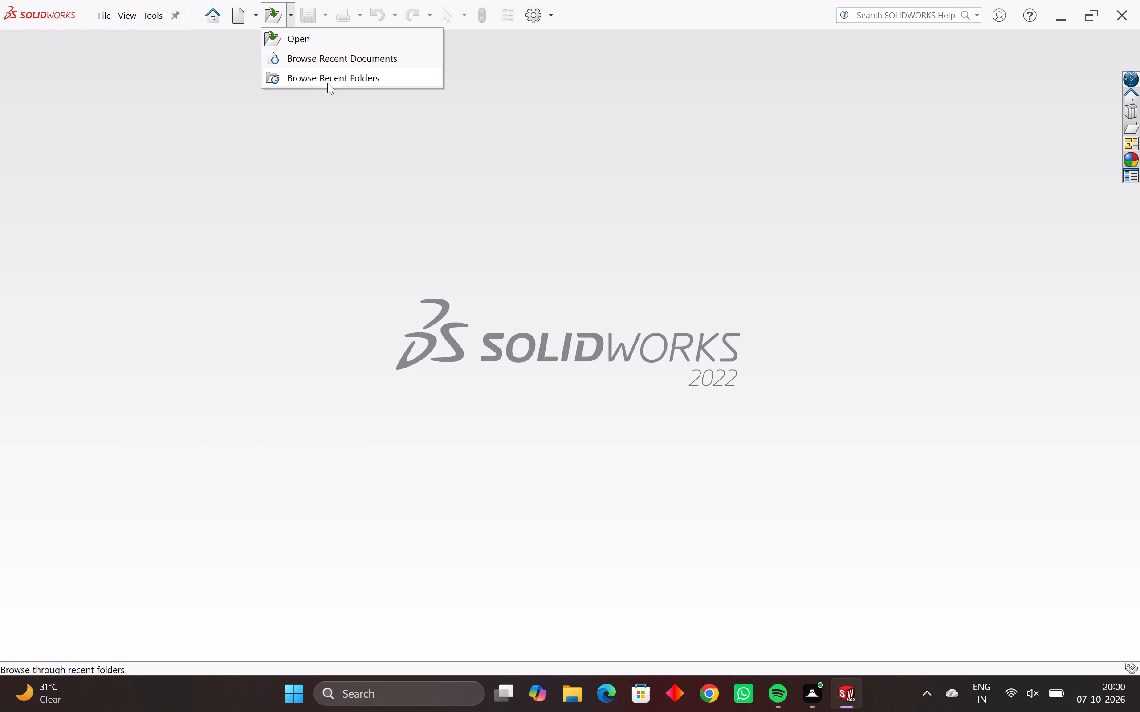
left_click(327, 83)
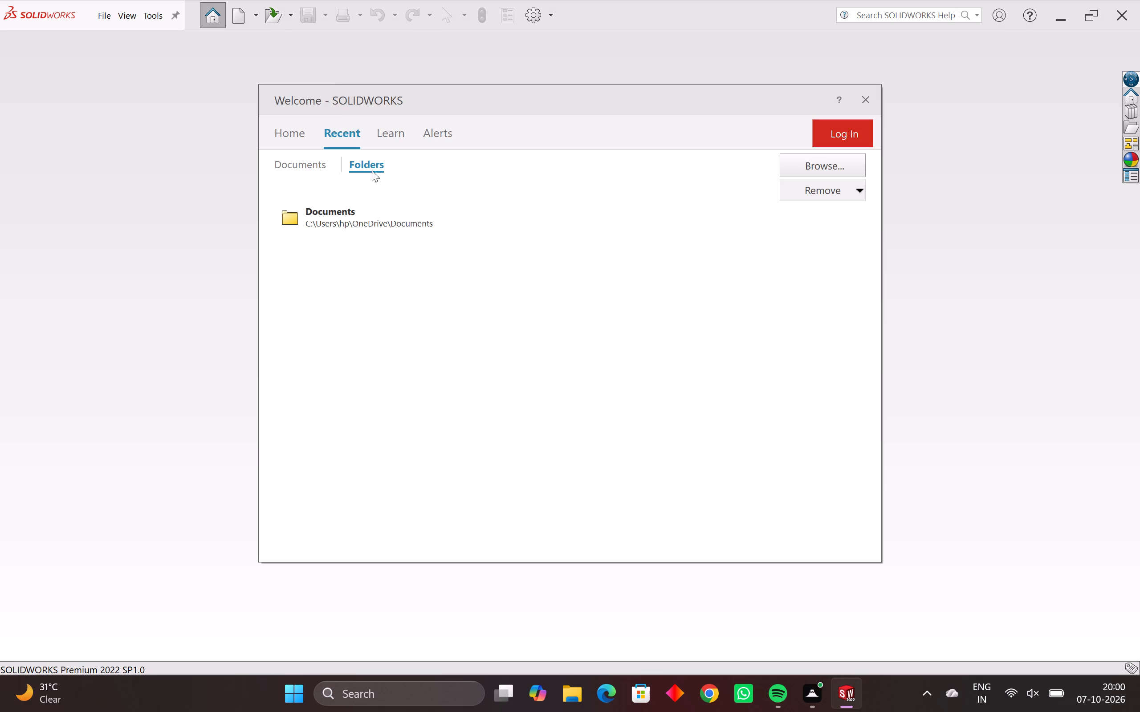
left_click(285, 129)
double_click(359, 332)
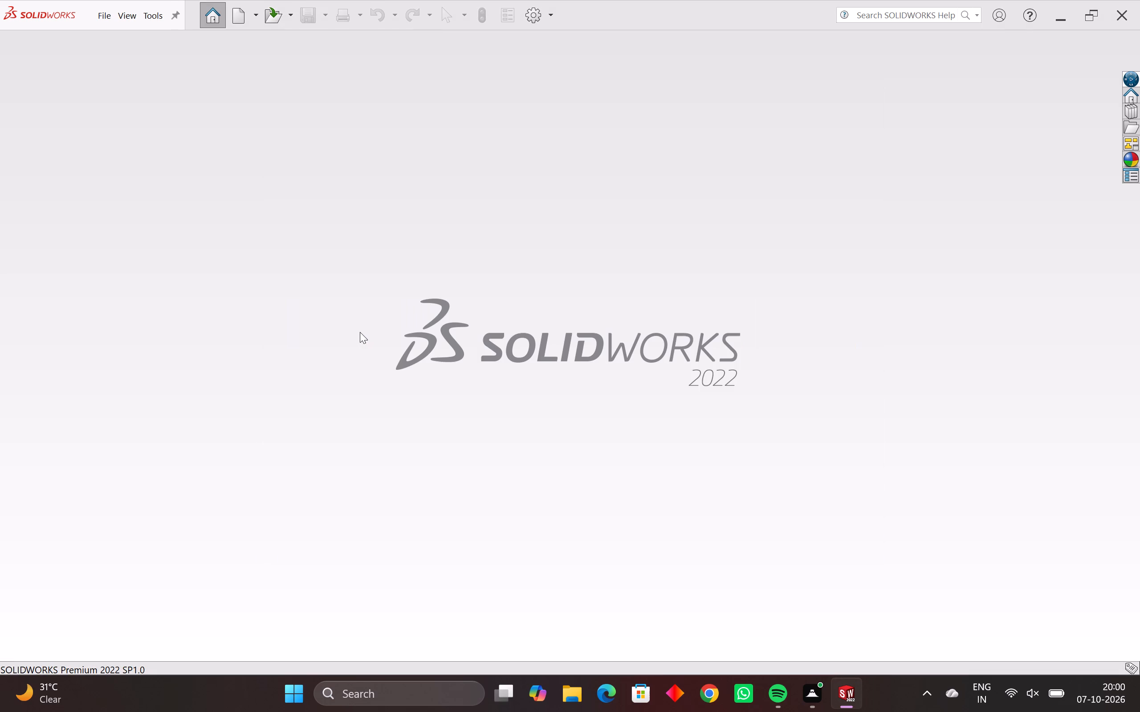
scroll(465, 339, "down", 2)
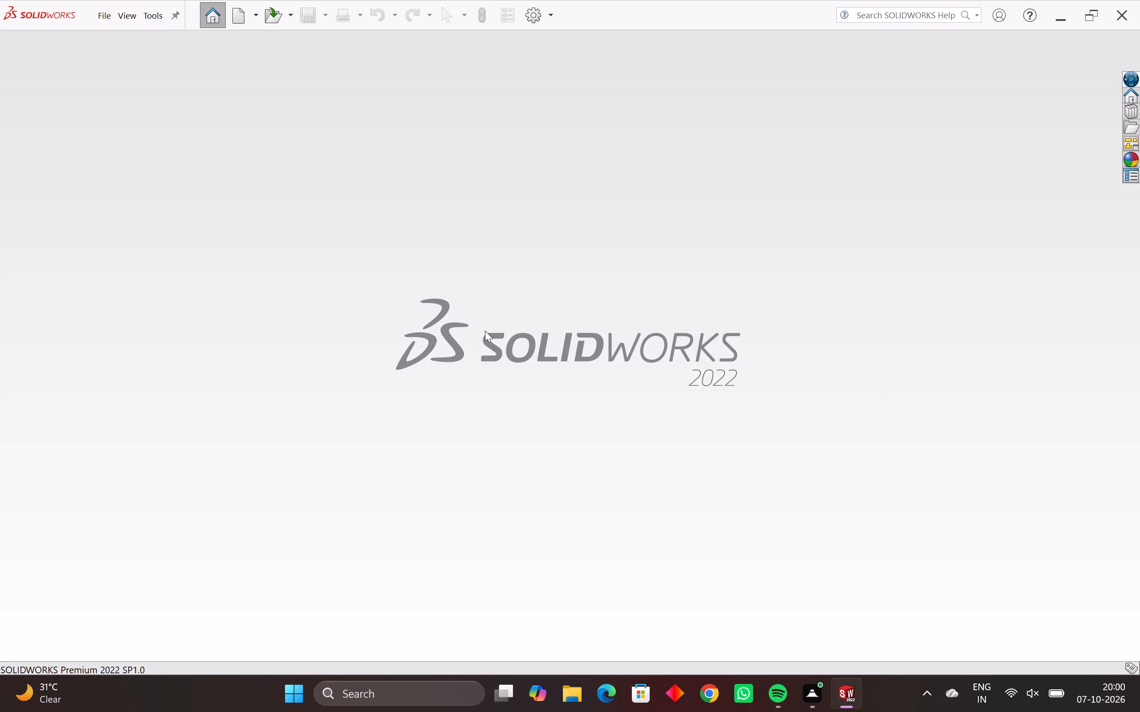
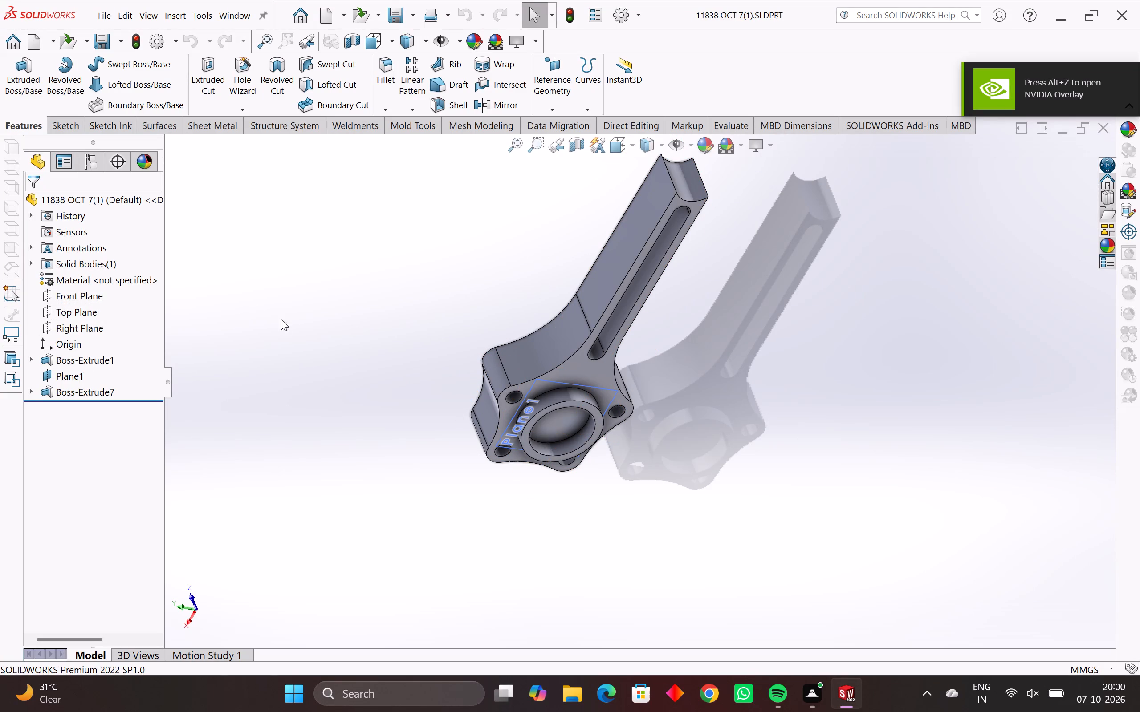
Examine the reopened part from all sides, including the flange, central bosses, bolt holes and slotted arm.
left_click_drag(585, 349, 538, 370)
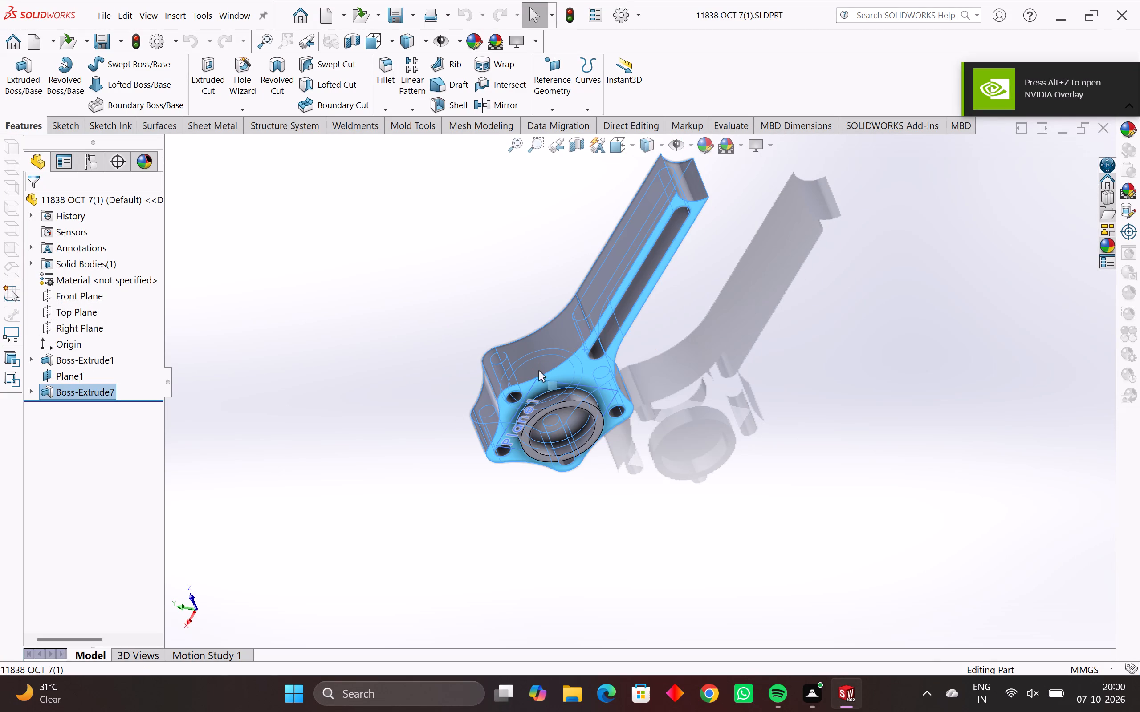
middle_click_drag(578, 376, 635, 301)
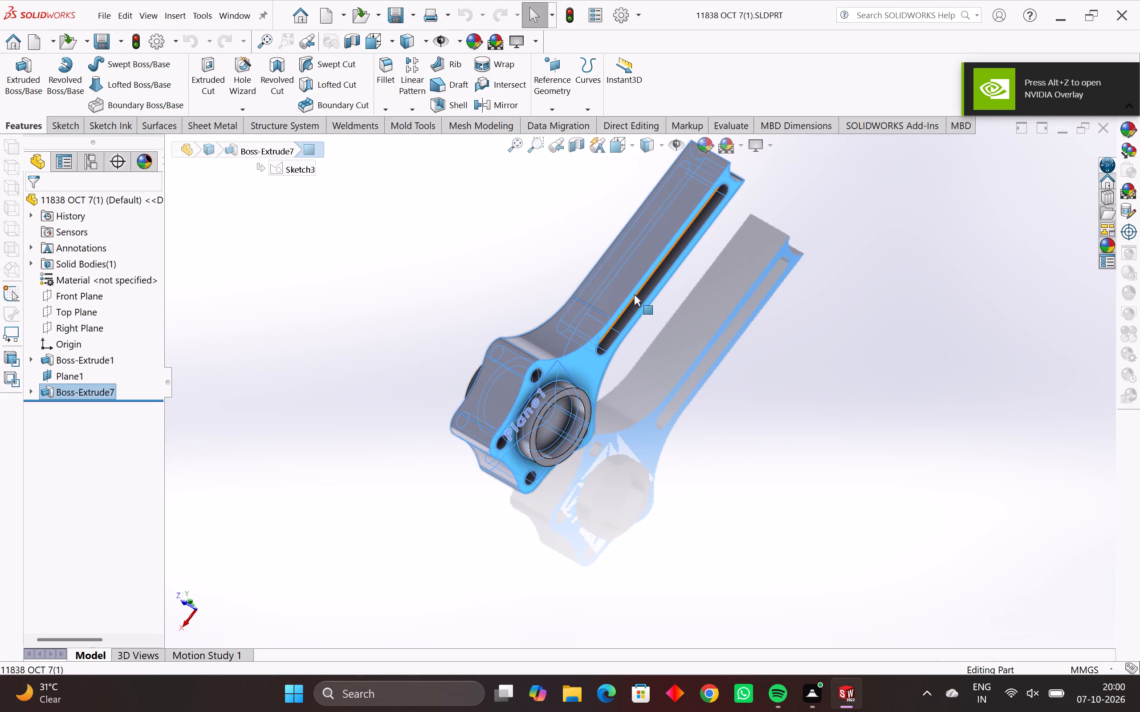
key("Escape")
key("Escape")
key("Escape")
scroll(564, 398, "up", 3)
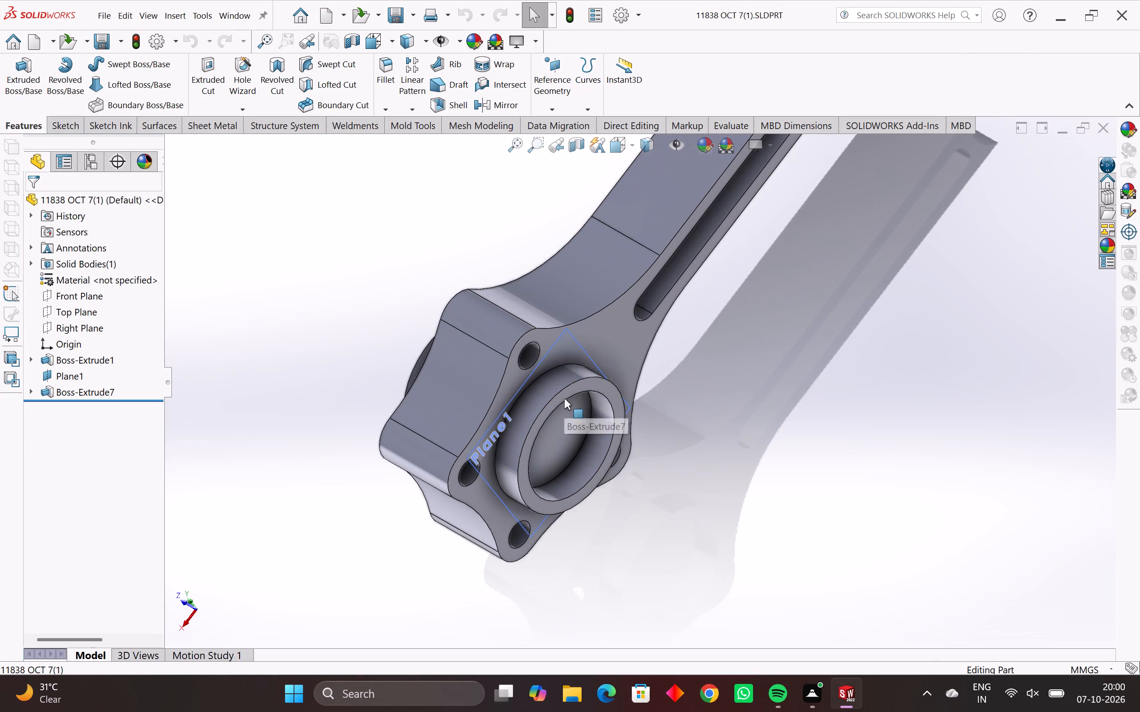
middle_click_drag(563, 401, 607, 382)
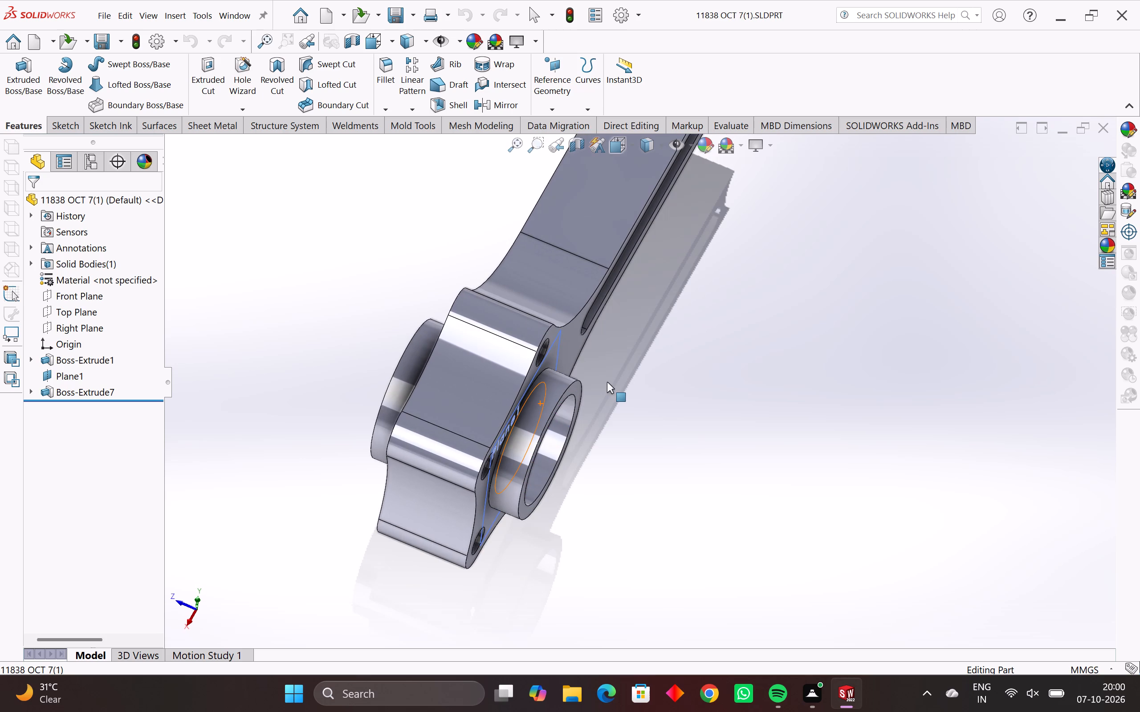
middle_click_drag(628, 375, 670, 383)
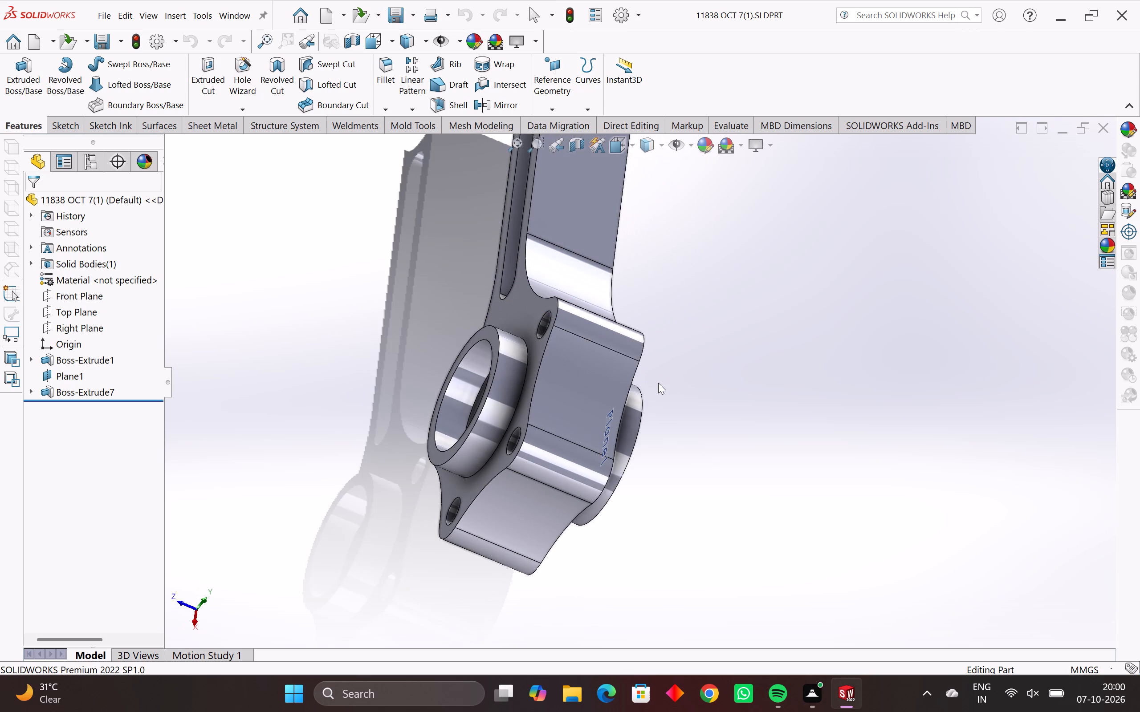
middle_click_drag(658, 383, 905, 502)
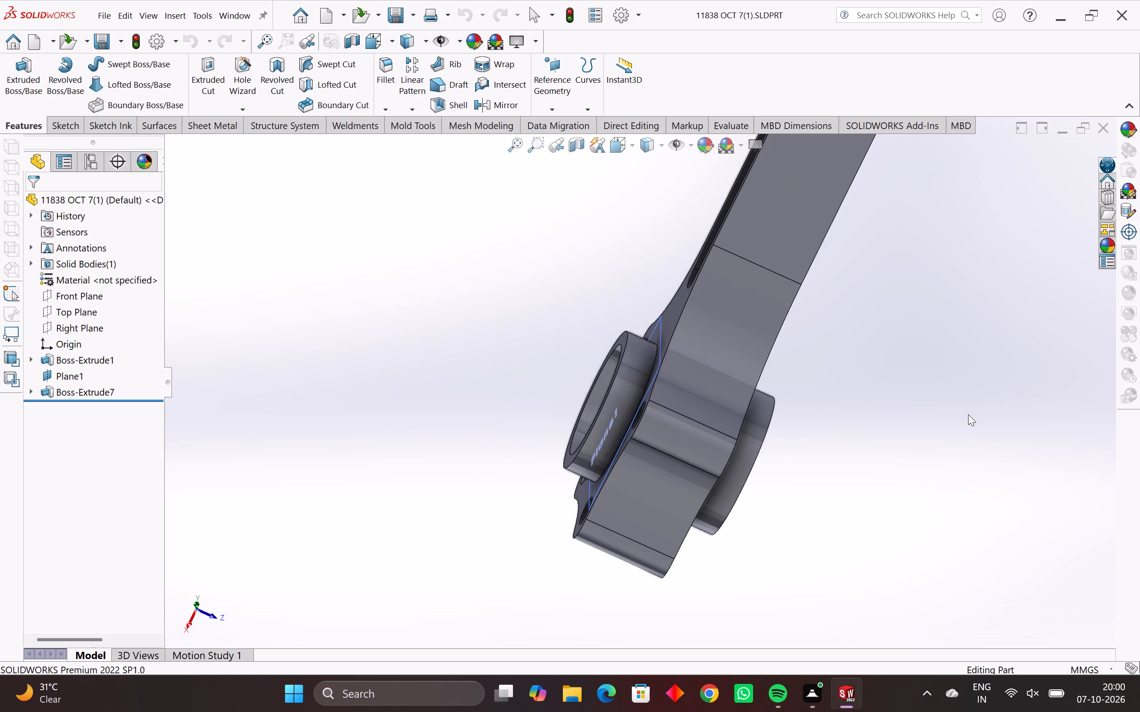
scroll(96, 481, "down", 1)
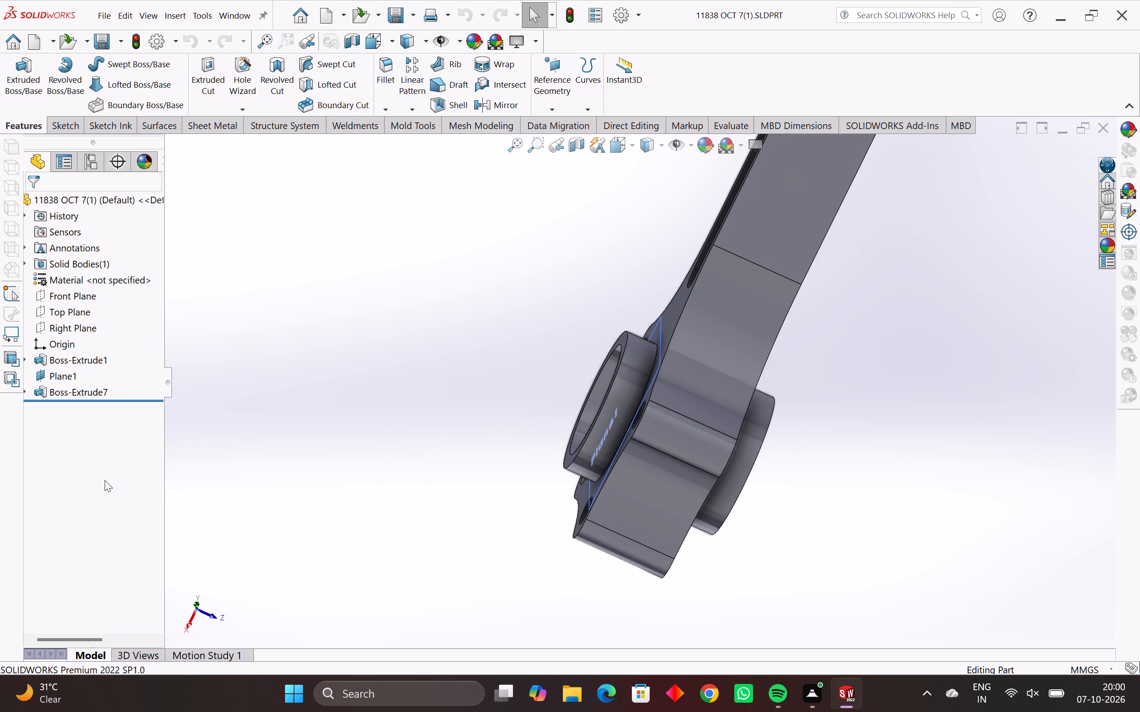
middle_click_drag(727, 327, 492, 455)
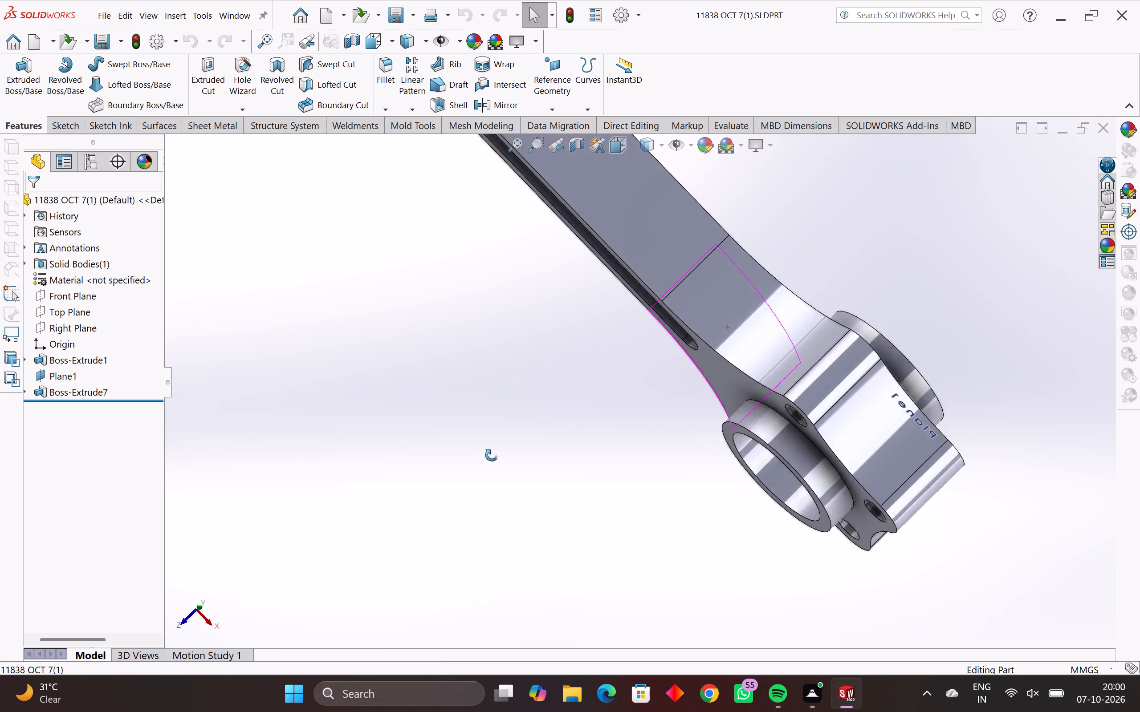
middle_click_drag(492, 455, 697, 448)
middle_click_drag(680, 458, 813, 489)
scroll(813, 489, "up", 1)
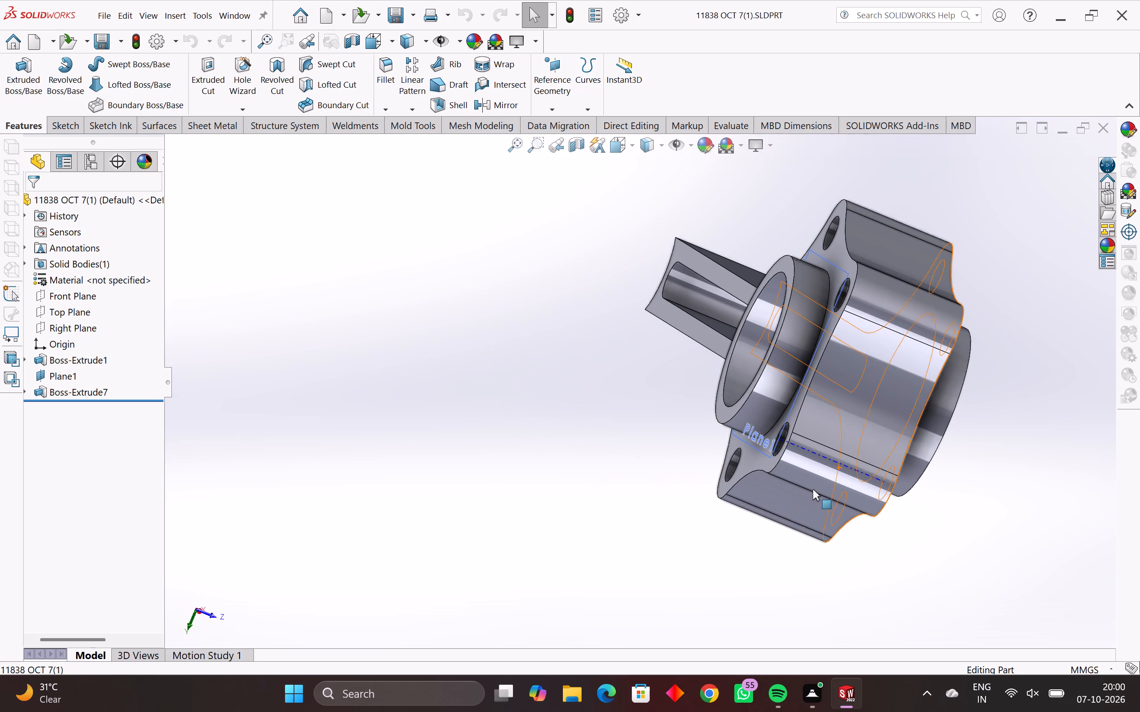
scroll(813, 489, "up", 1)
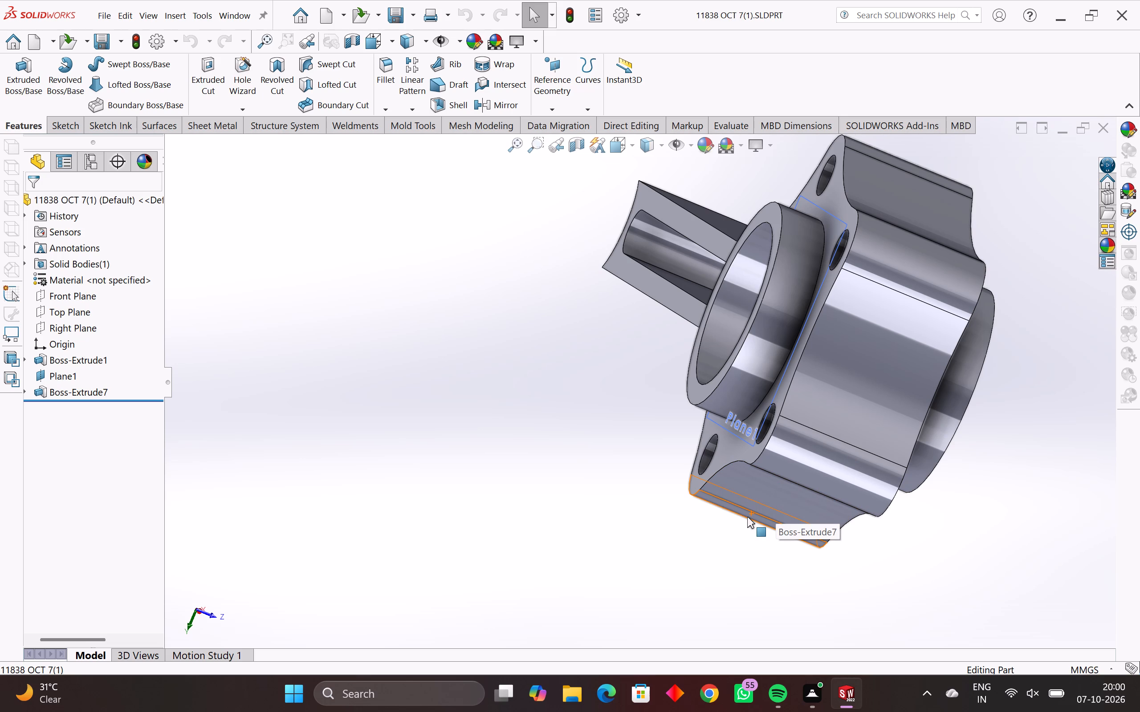
middle_click_drag(1011, 455, 704, 469)
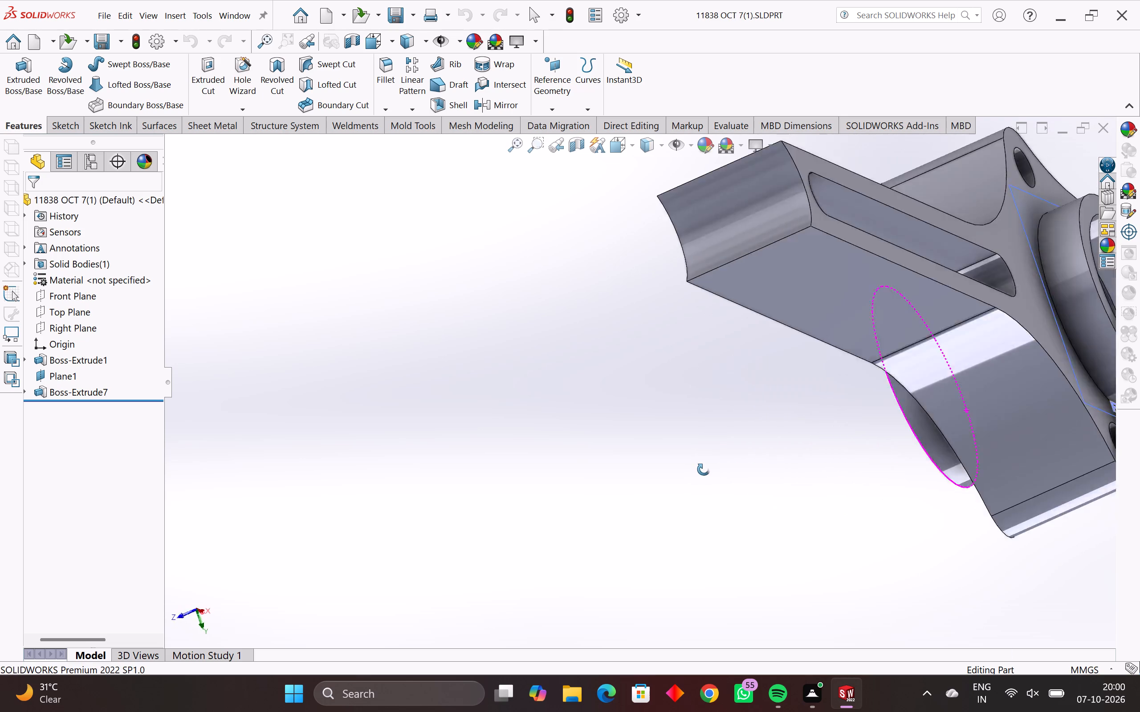
middle_click_drag(704, 469, 638, 514)
scroll(638, 514, "down", 2)
middle_click_drag(609, 471, 894, 487)
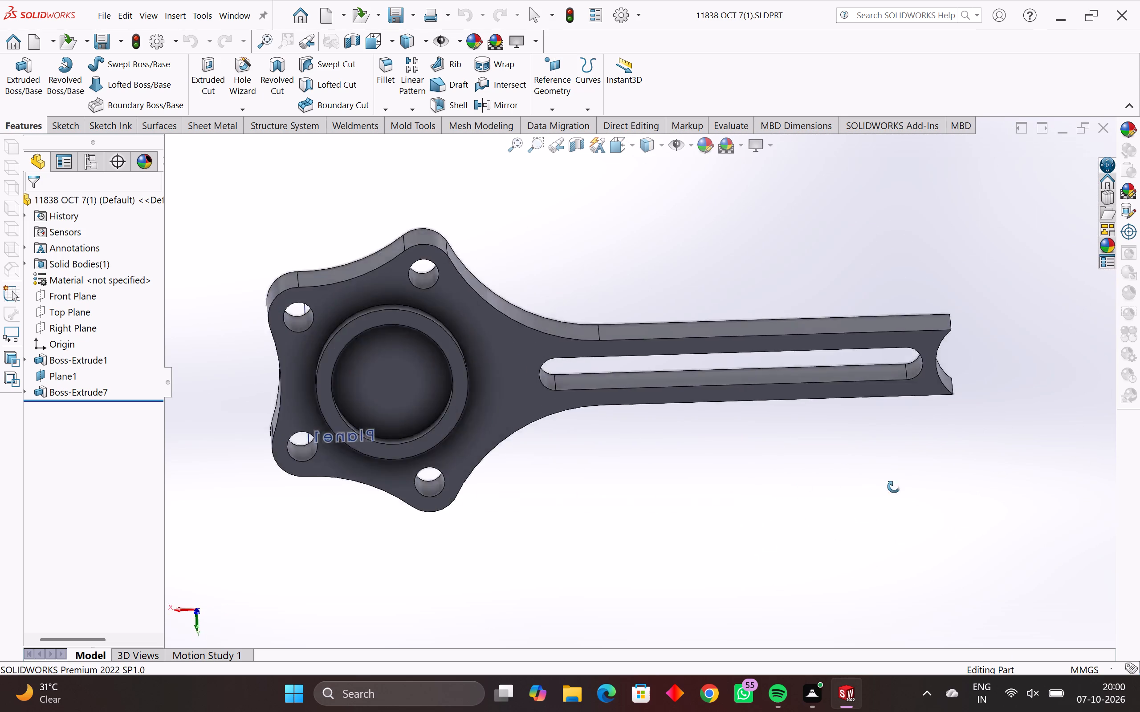
middle_click_drag(894, 487, 800, 457)
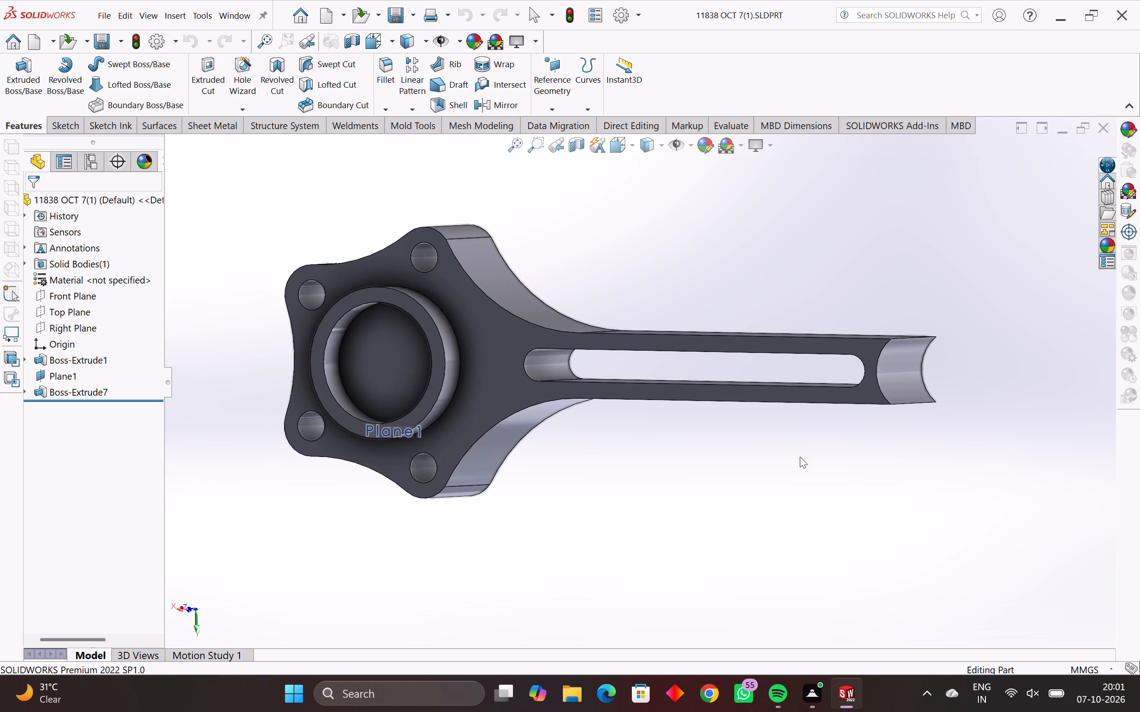
middle_click_drag(365, 376, 415, 395)
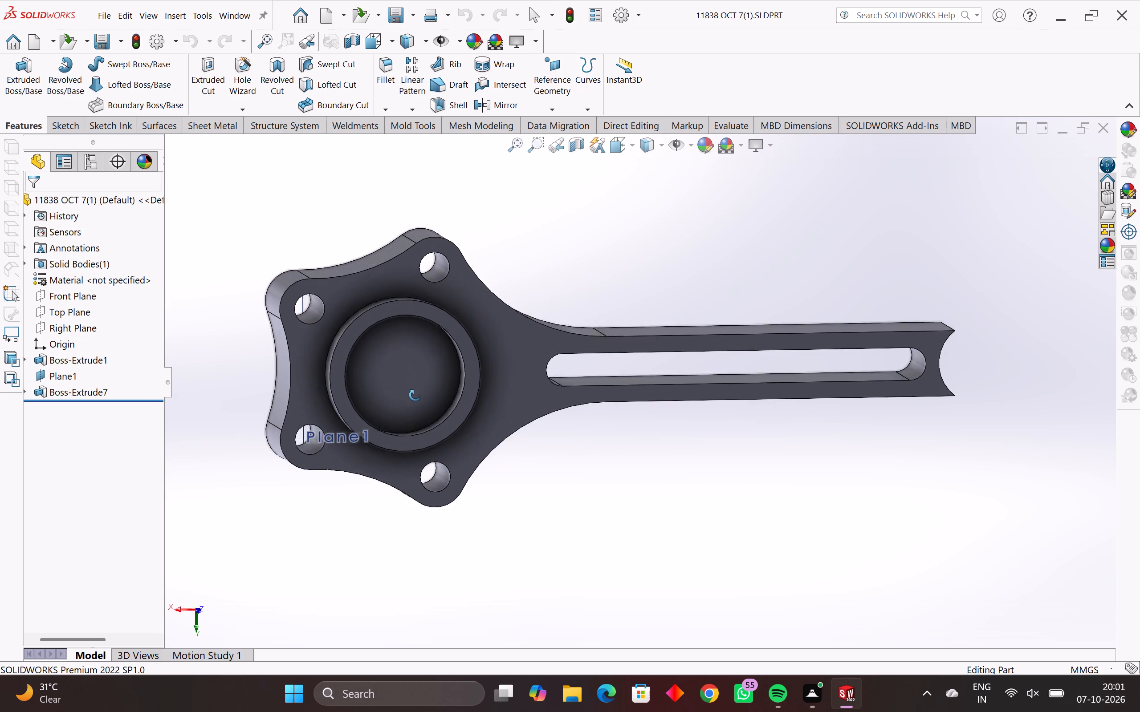
middle_click_drag(415, 395, 675, 398)
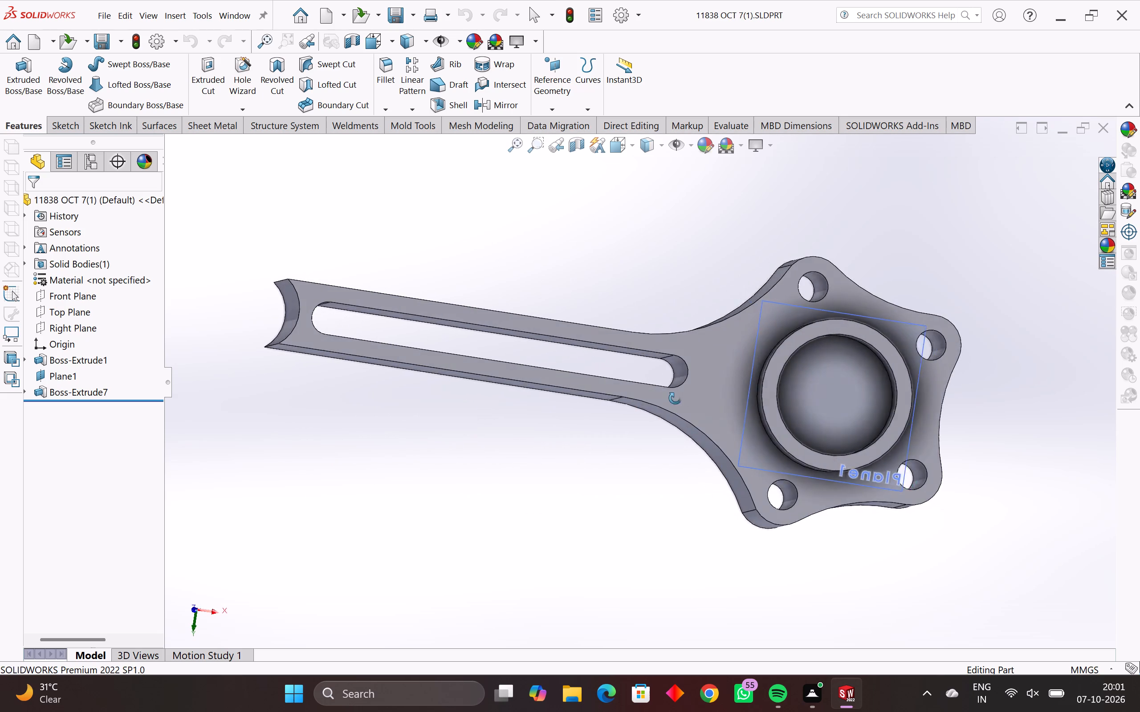
middle_click_drag(675, 398, 560, 380)
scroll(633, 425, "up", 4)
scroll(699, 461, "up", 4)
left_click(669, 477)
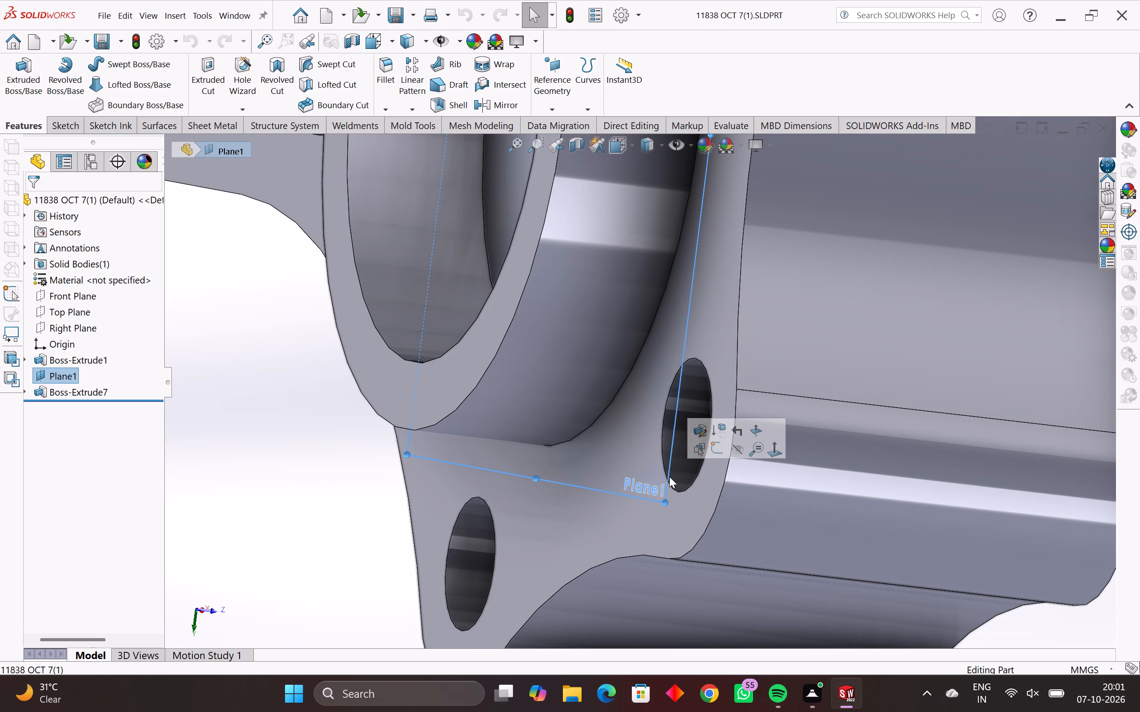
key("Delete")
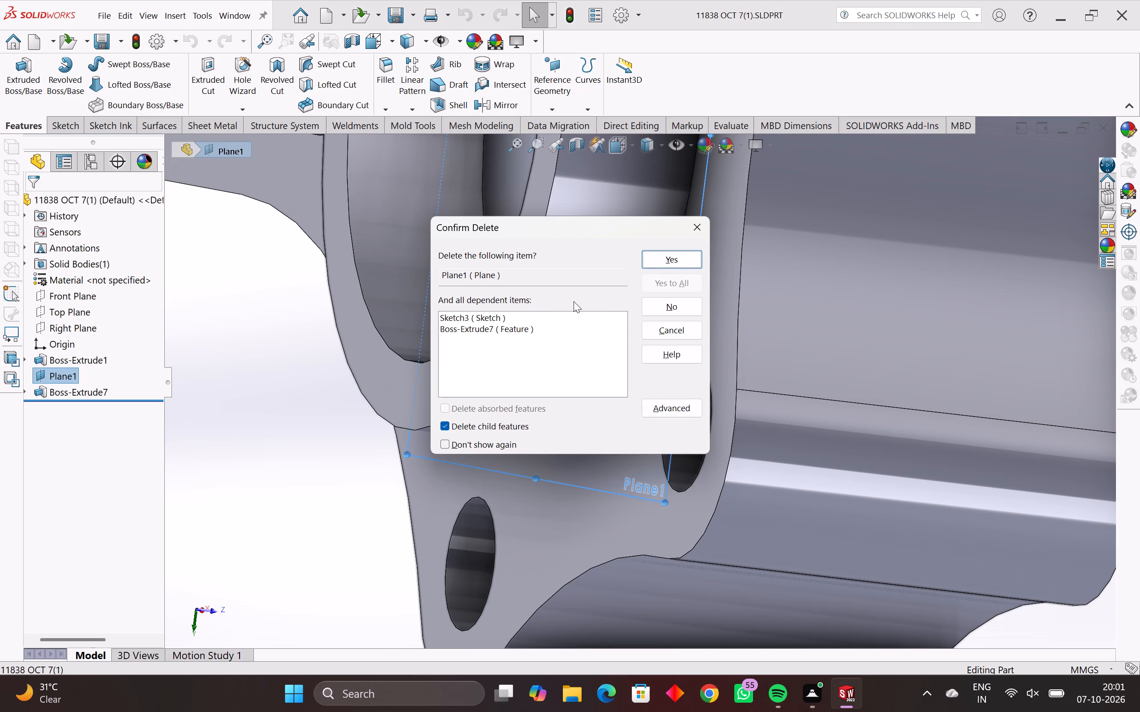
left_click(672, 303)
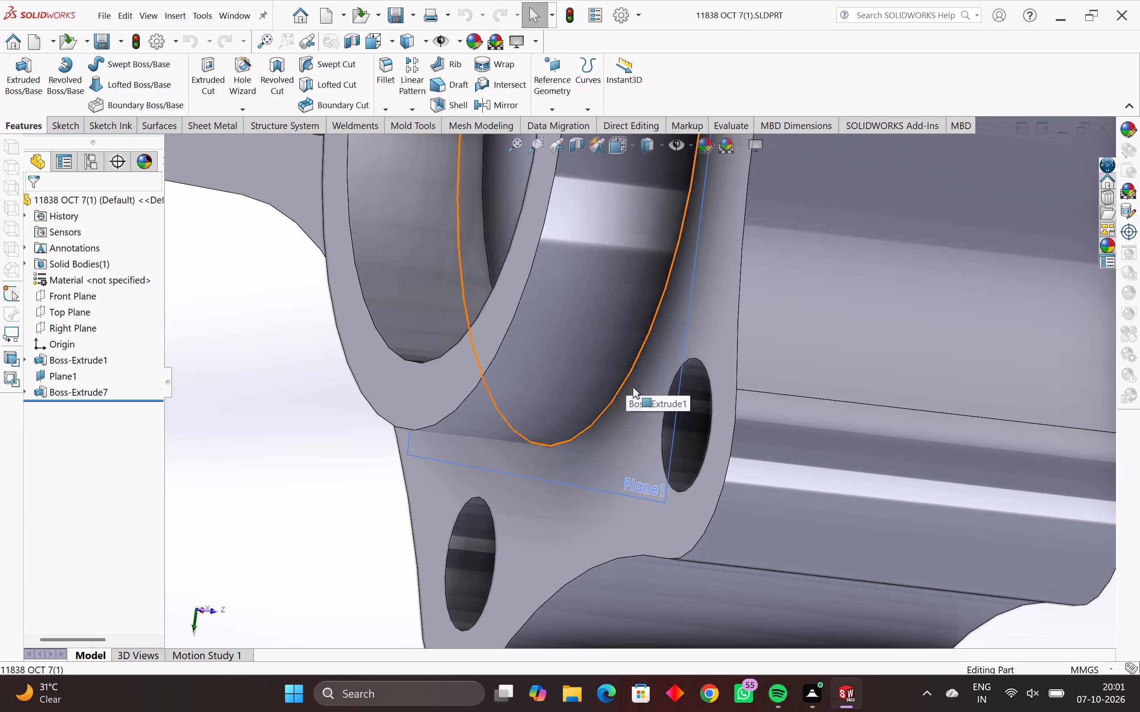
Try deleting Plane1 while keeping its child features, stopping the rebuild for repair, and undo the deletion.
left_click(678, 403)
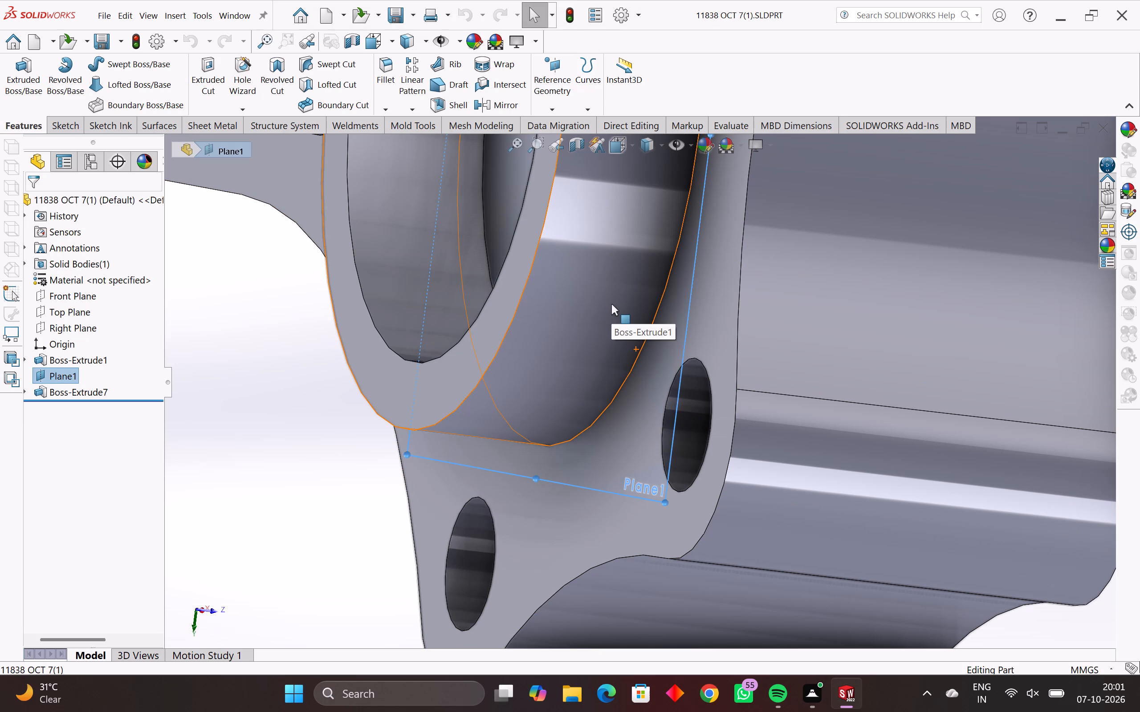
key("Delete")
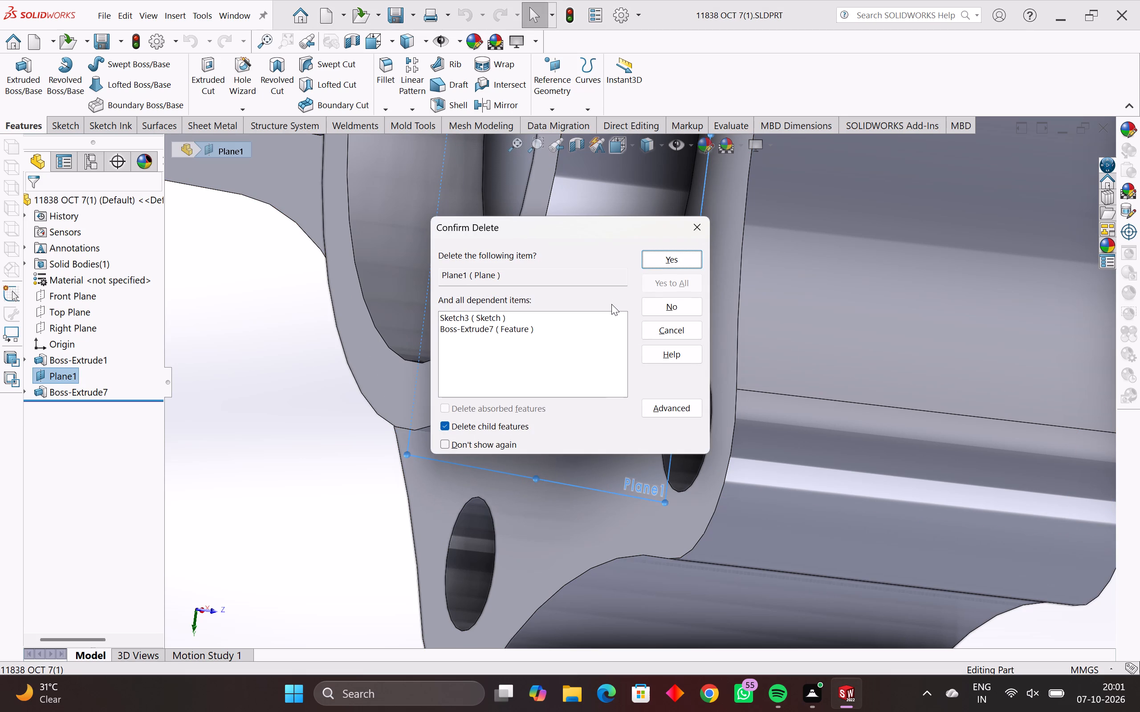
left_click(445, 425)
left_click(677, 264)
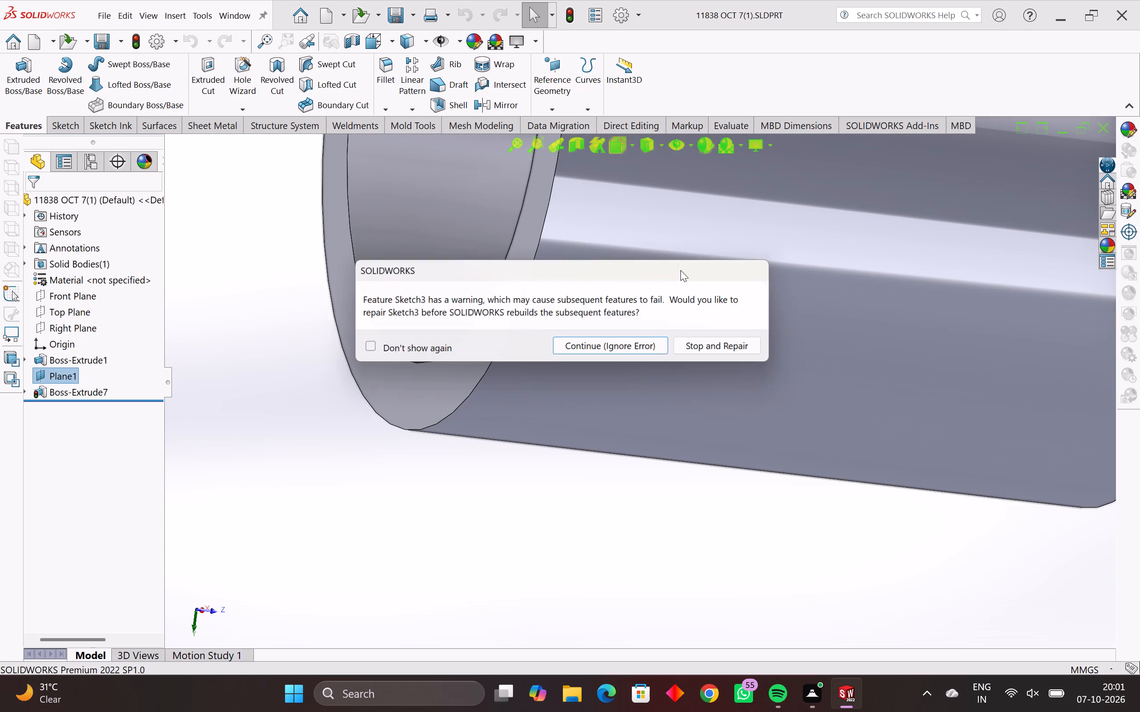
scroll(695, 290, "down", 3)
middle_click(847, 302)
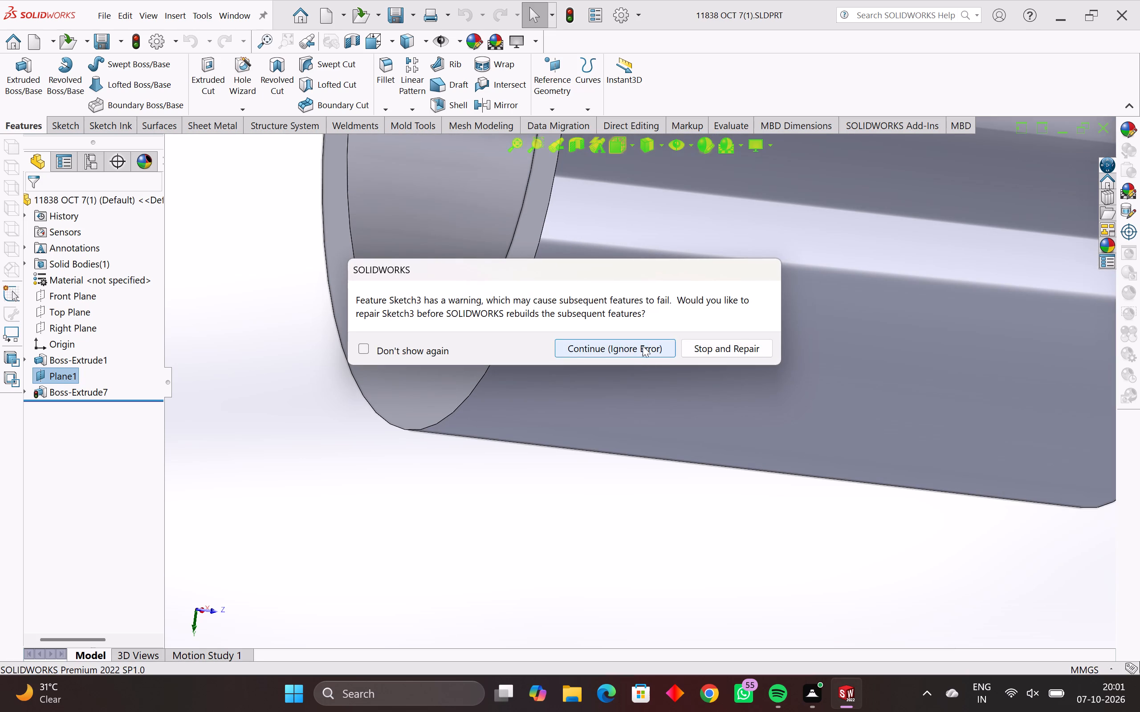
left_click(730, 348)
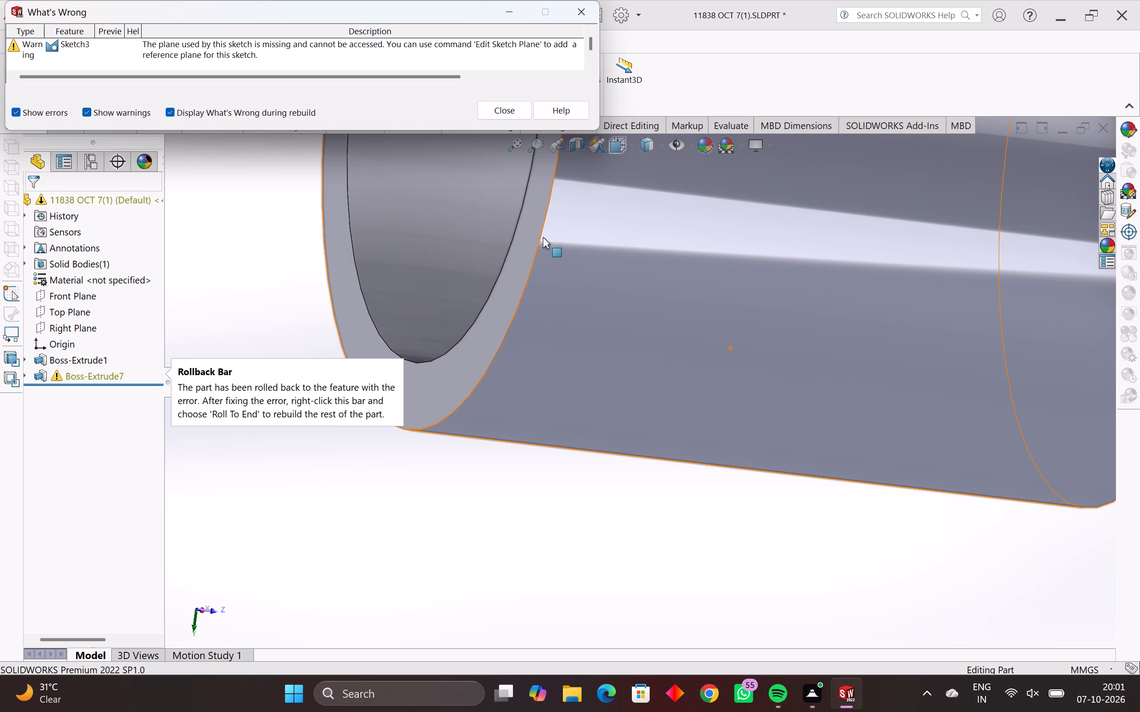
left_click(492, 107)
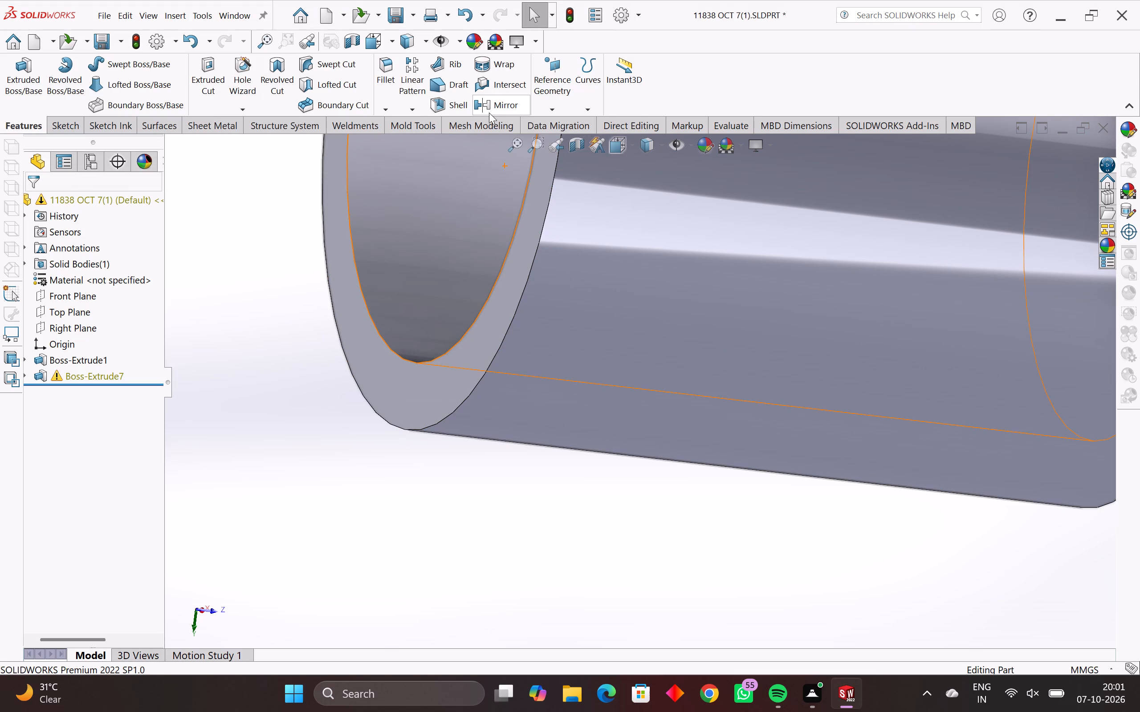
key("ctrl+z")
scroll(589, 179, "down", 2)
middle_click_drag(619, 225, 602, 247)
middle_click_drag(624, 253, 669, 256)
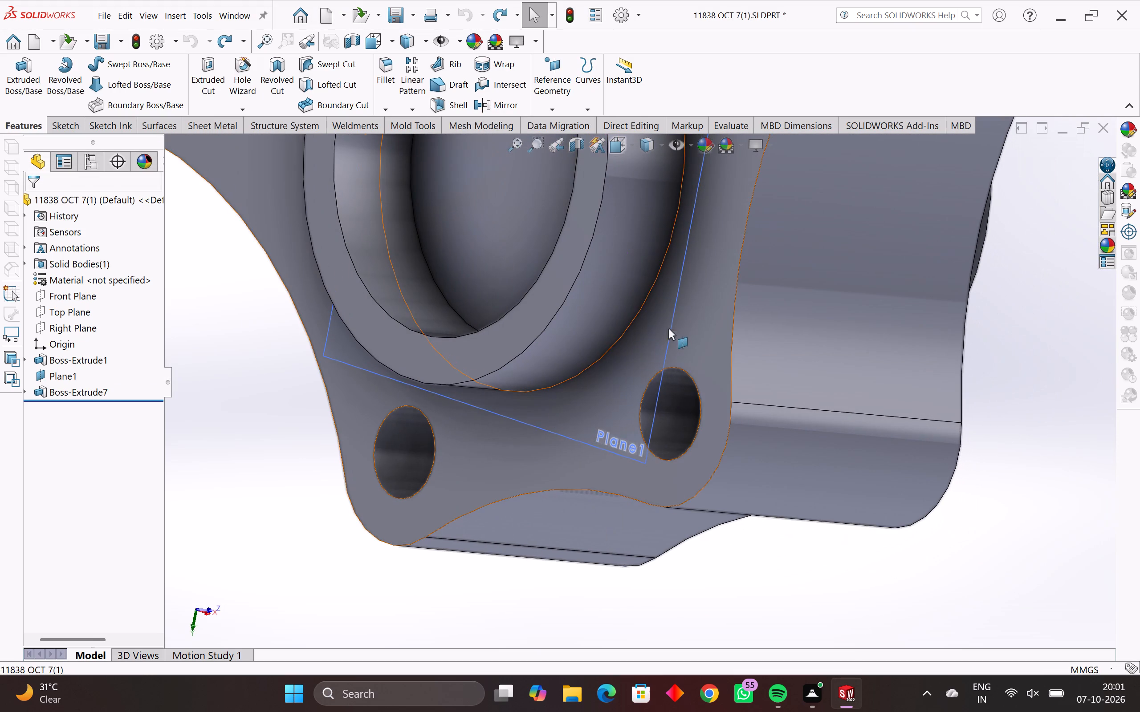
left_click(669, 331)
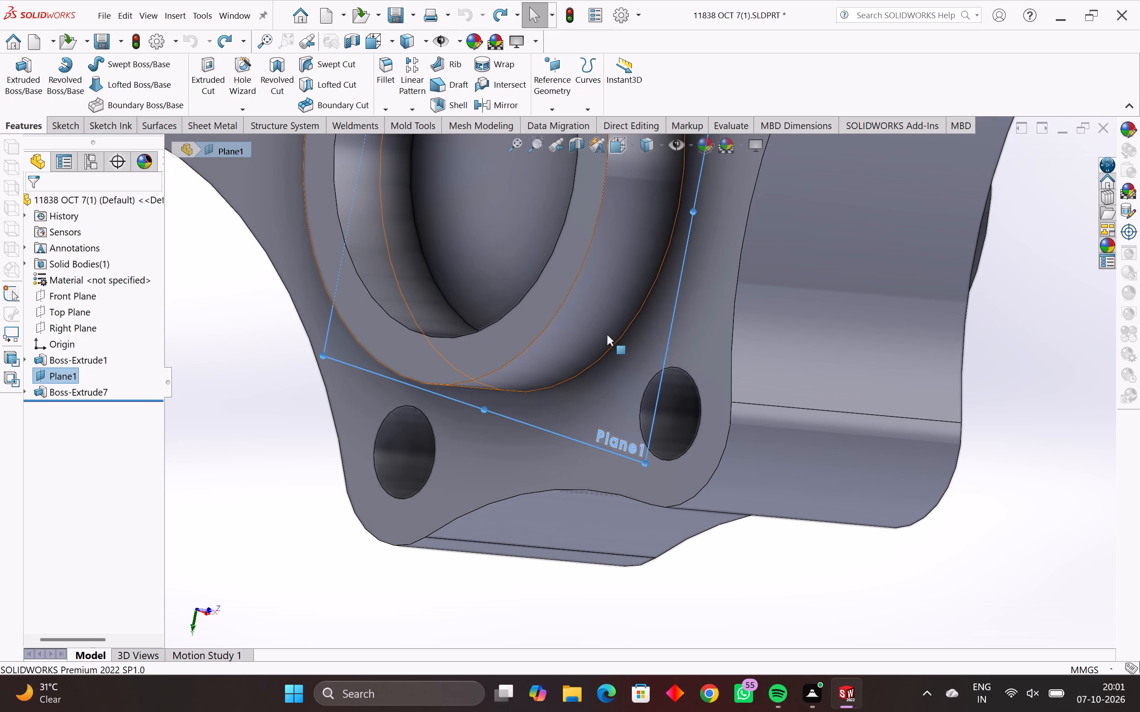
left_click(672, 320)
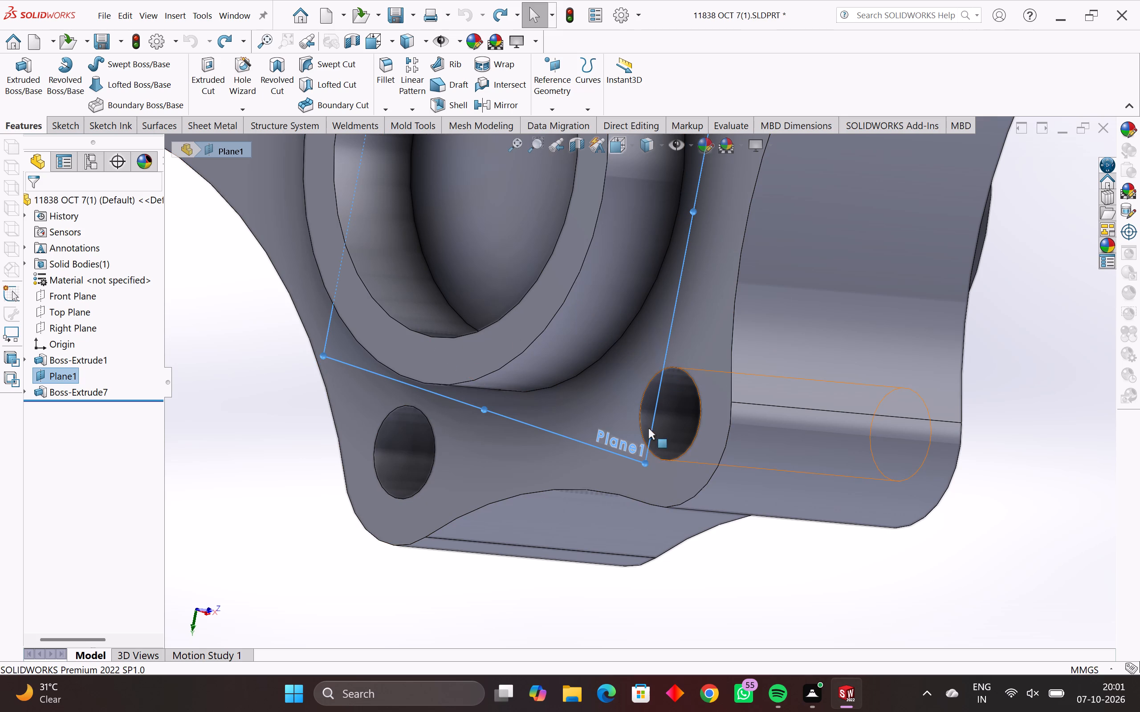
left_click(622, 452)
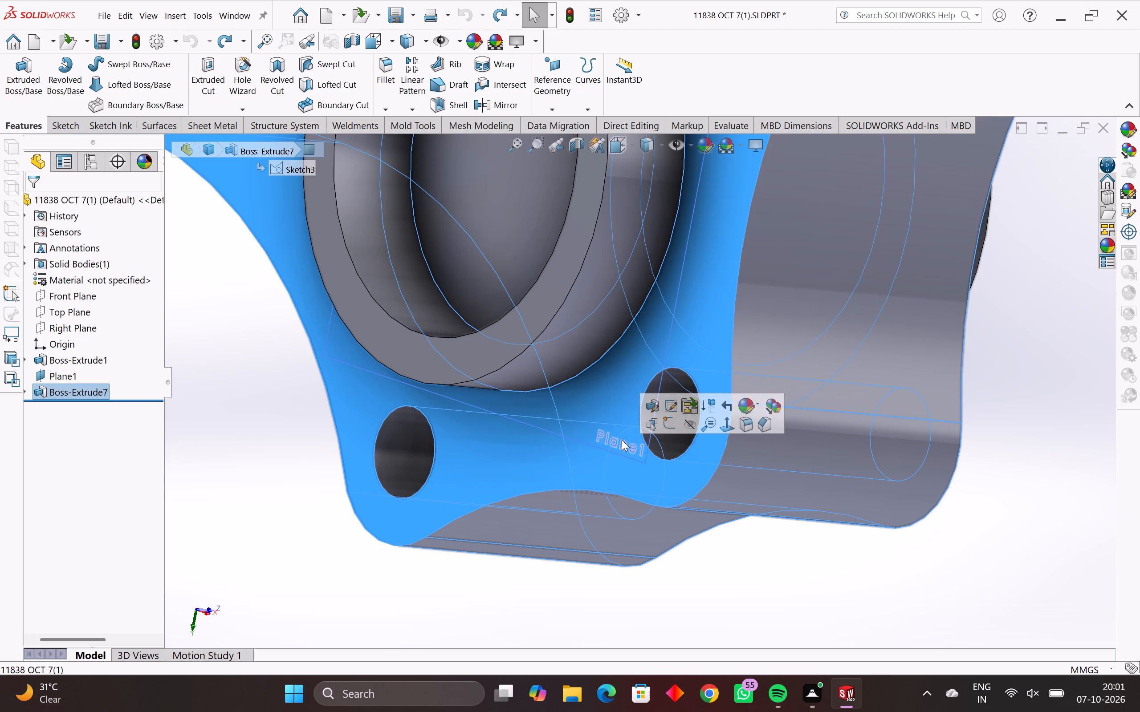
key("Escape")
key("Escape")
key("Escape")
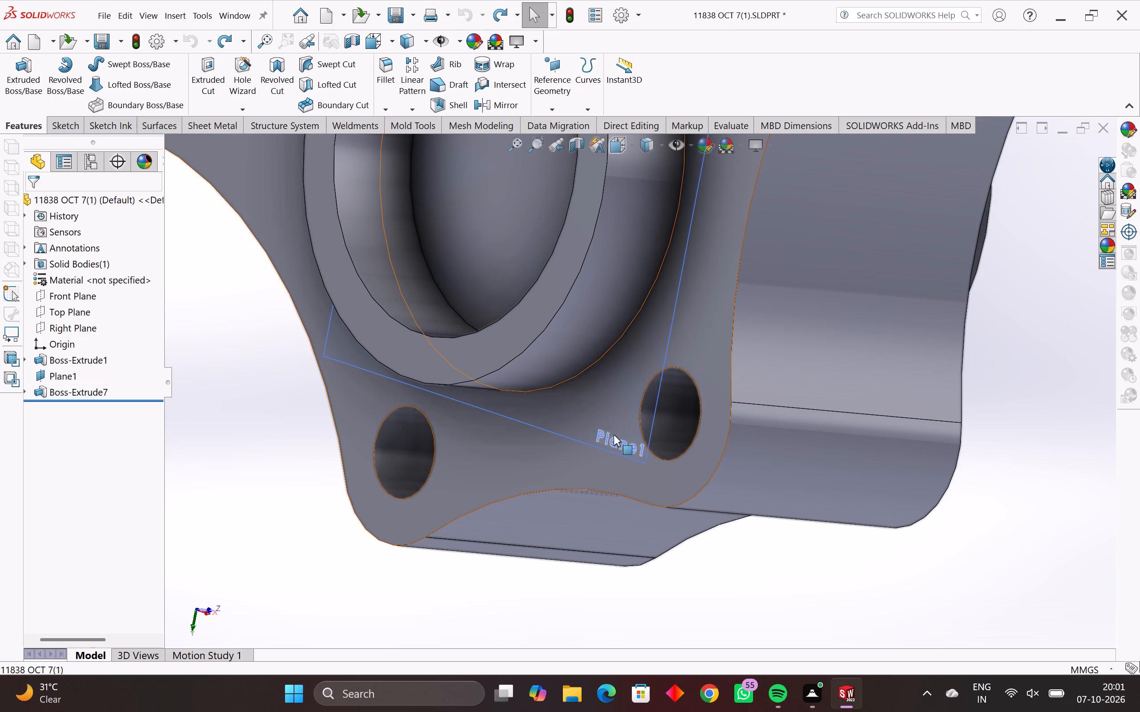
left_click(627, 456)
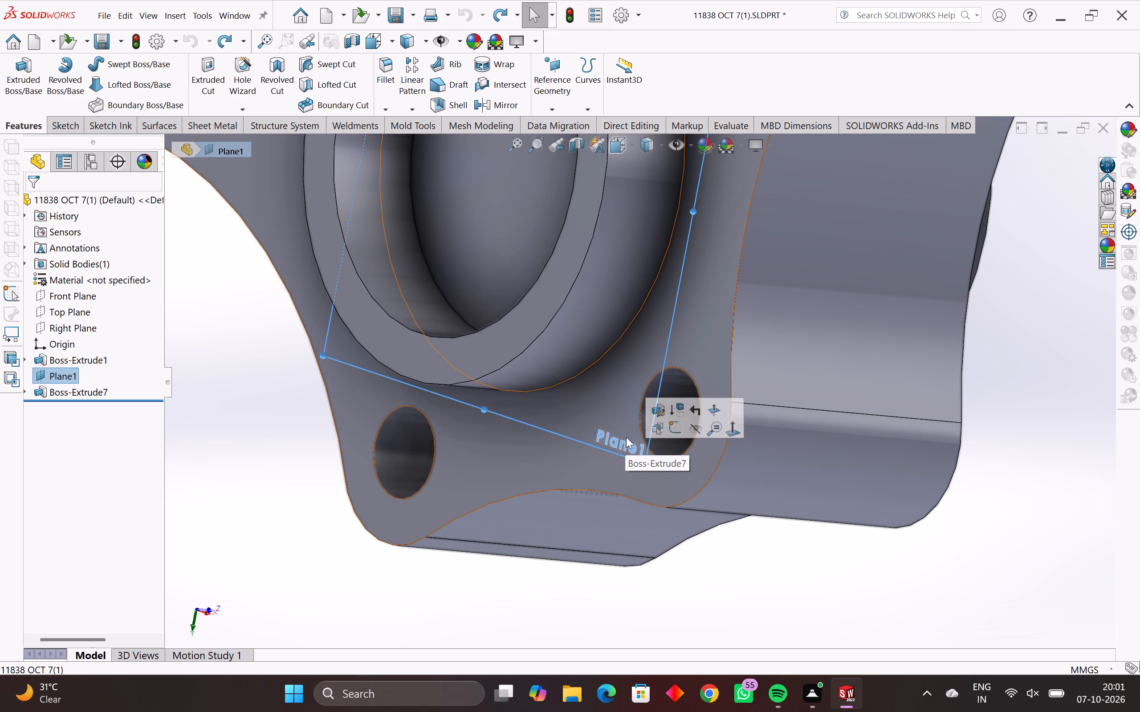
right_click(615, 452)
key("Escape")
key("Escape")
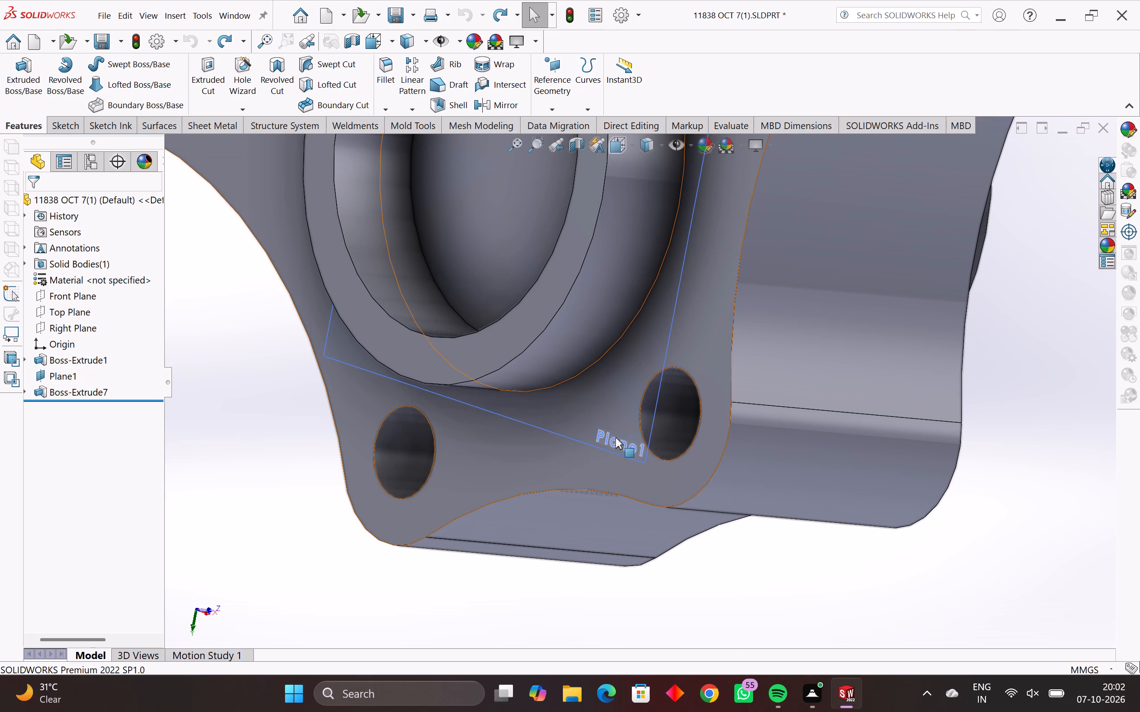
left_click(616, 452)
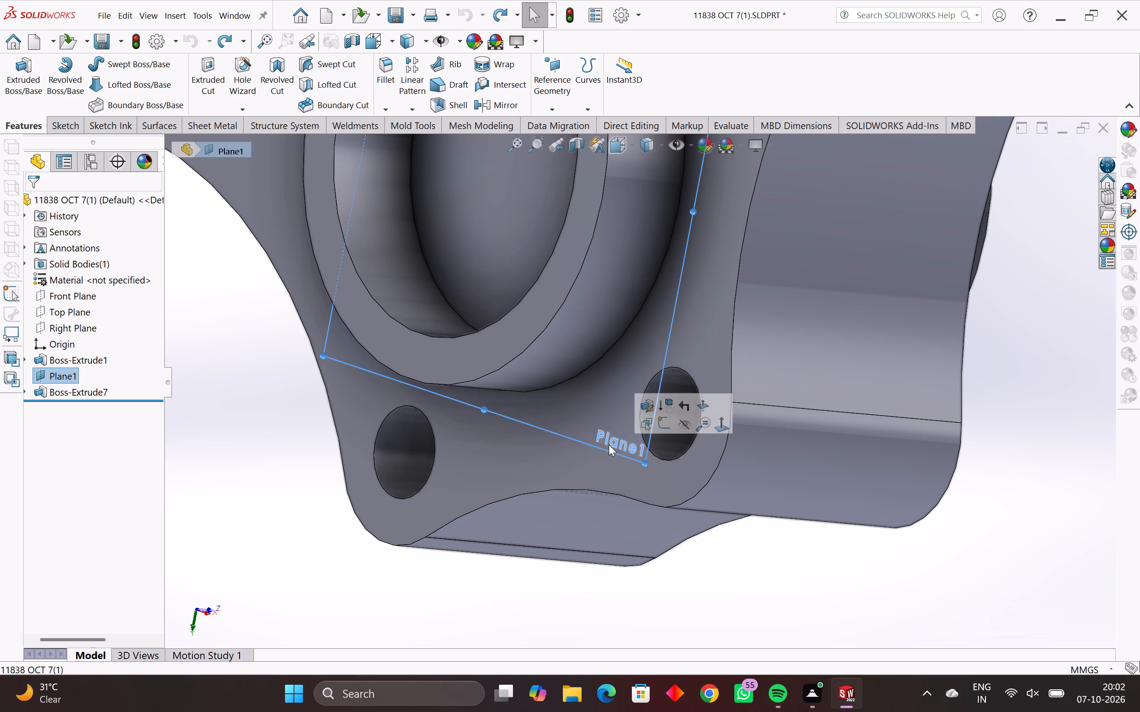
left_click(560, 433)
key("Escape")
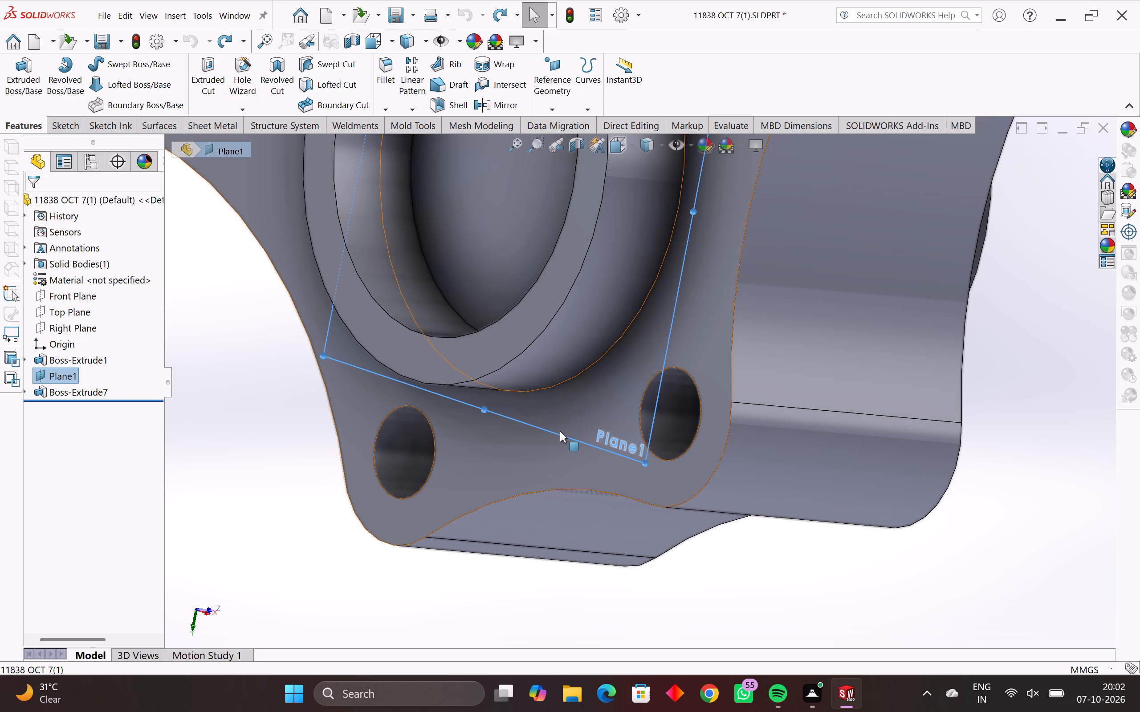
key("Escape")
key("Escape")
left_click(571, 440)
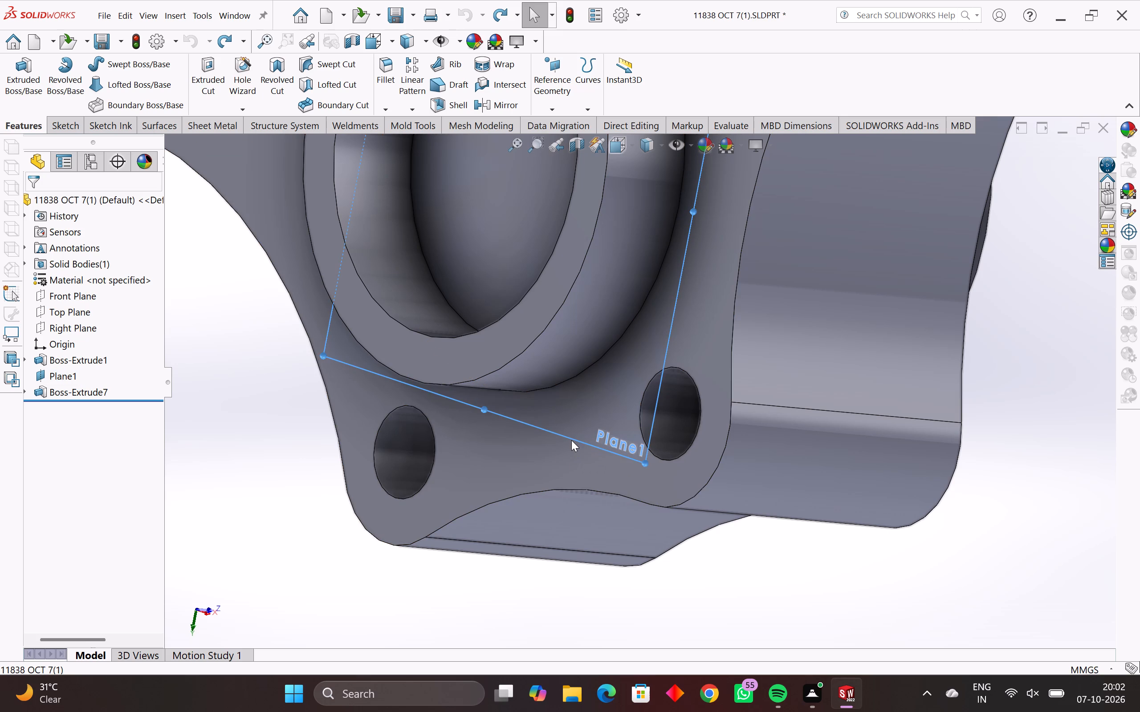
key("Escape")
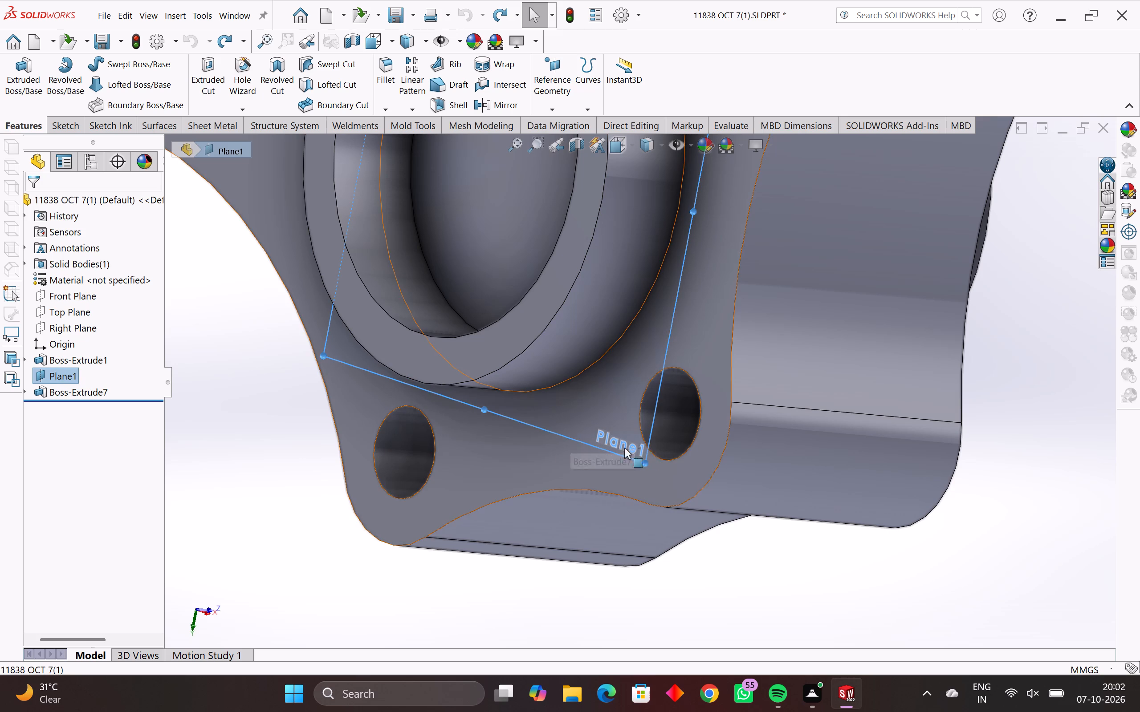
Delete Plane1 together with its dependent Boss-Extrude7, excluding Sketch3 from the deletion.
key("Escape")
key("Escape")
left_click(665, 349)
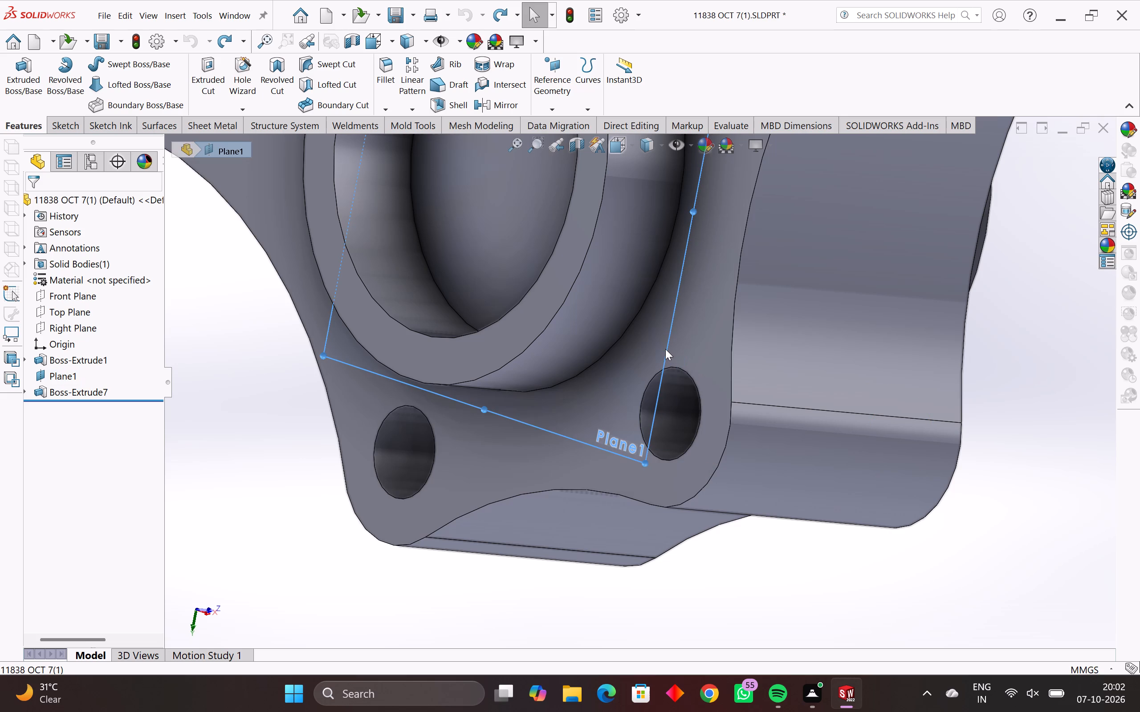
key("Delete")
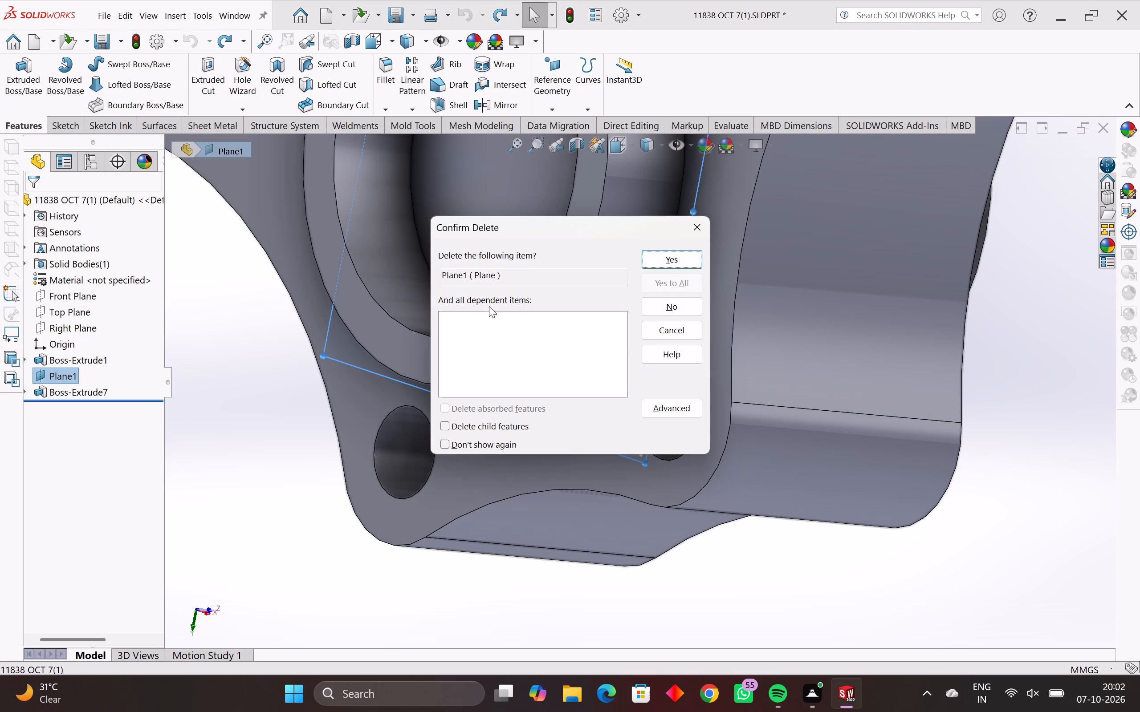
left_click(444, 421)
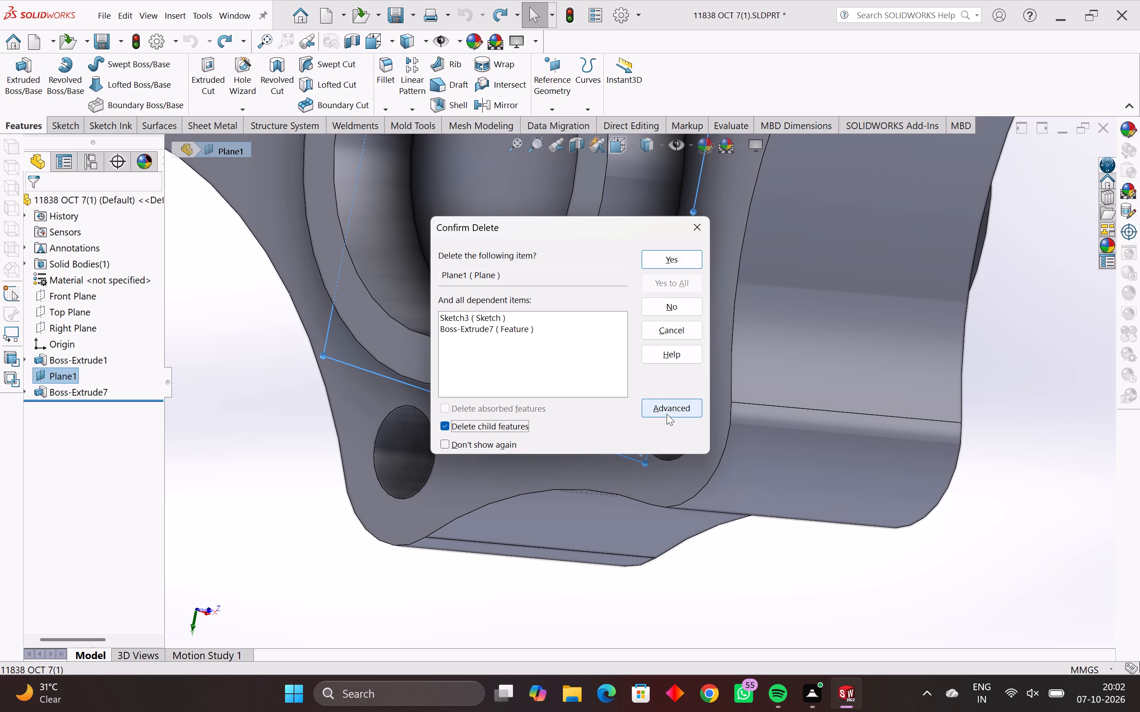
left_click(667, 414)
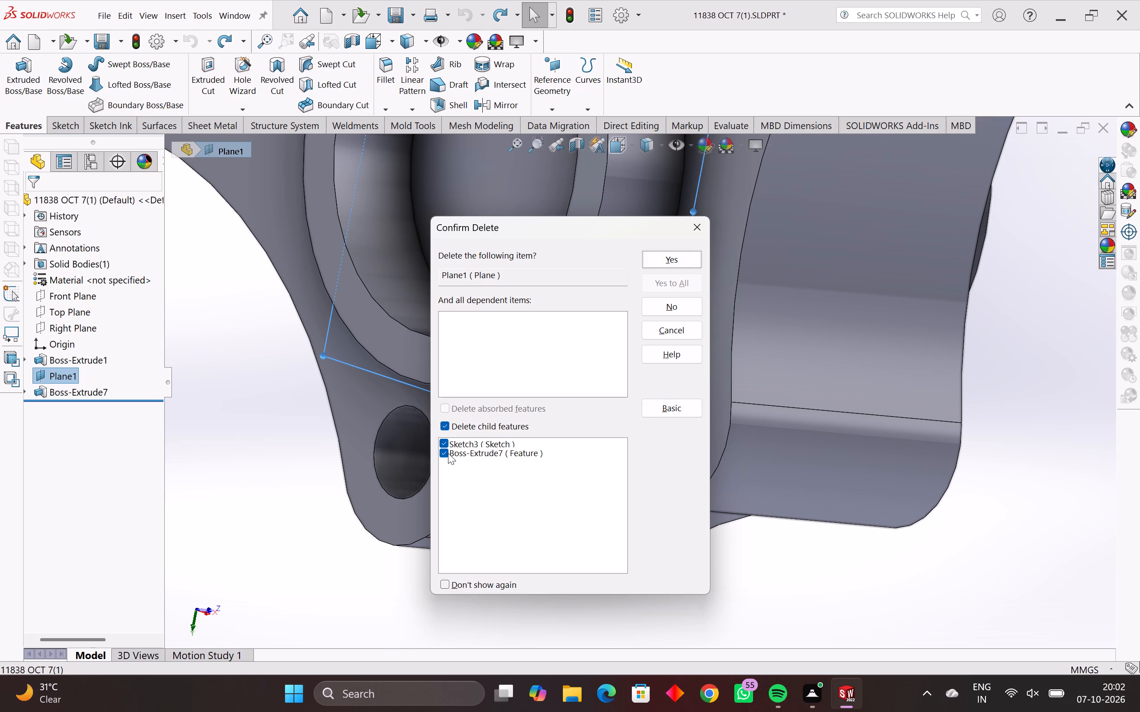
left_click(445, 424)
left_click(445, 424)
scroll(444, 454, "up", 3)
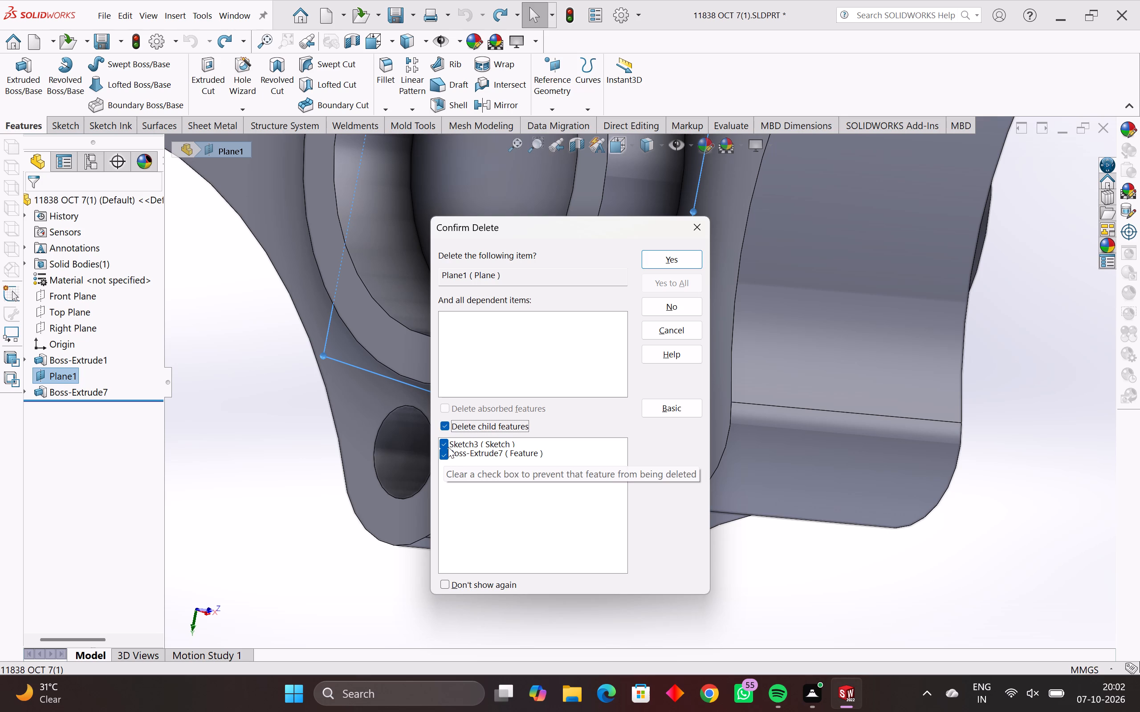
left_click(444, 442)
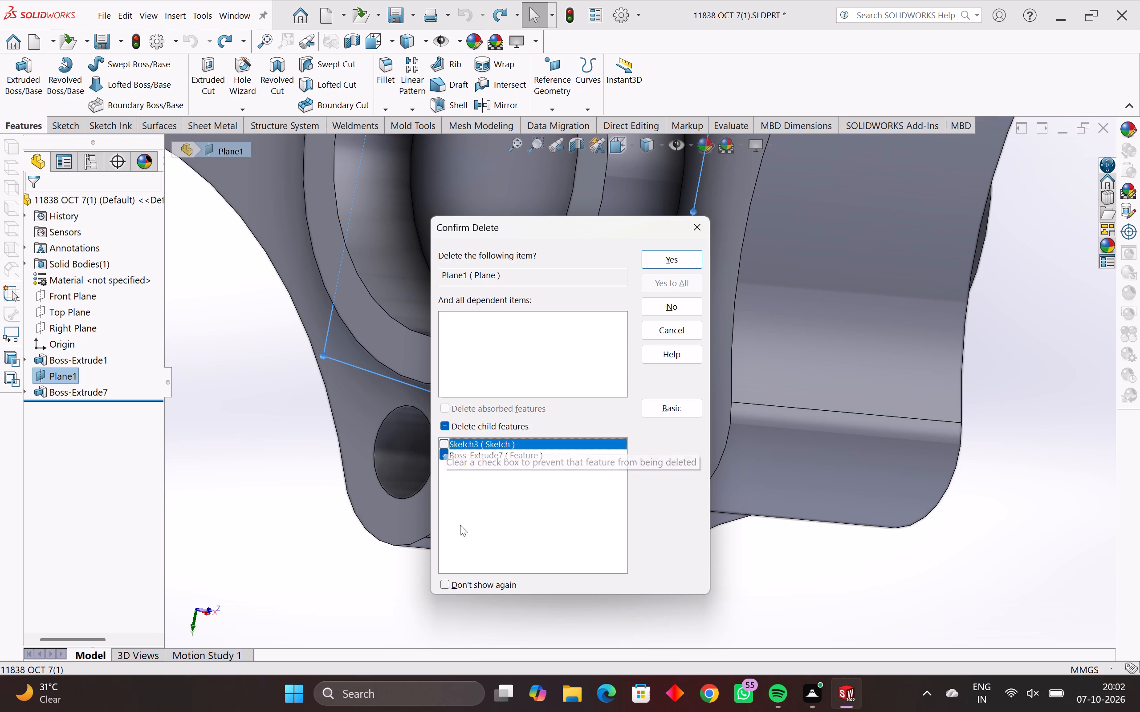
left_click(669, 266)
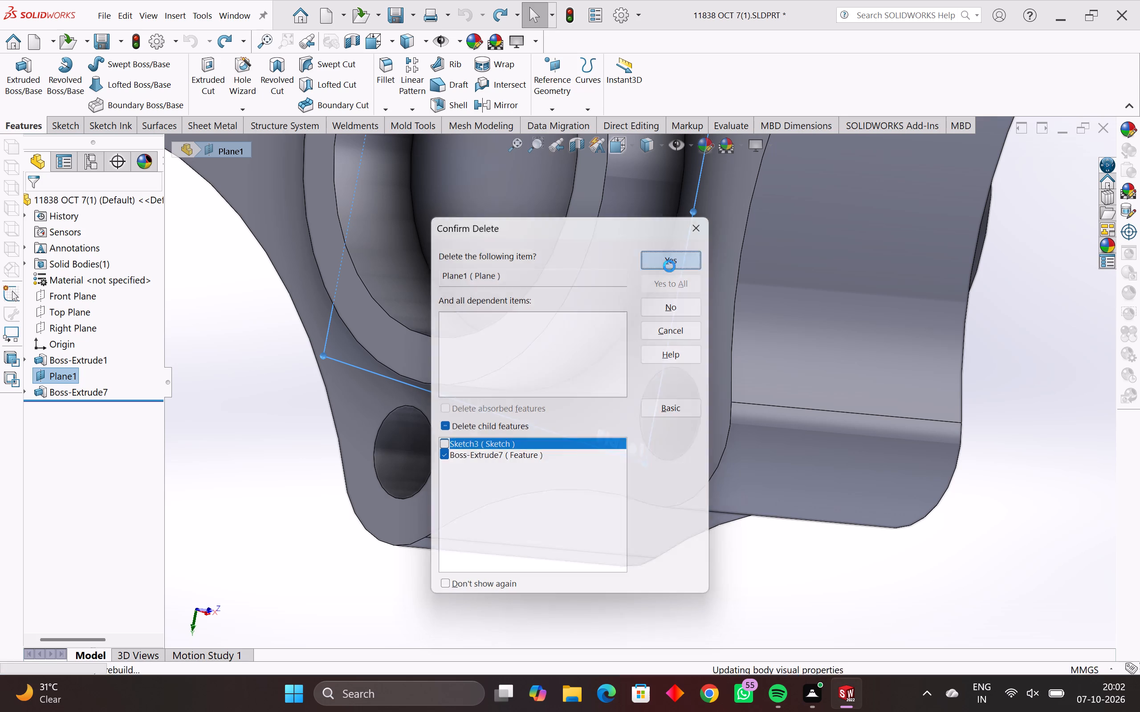
Examine the hollow cylinder and the Sketch3 flange and slotted-arm outline from several angles.
middle_click_drag(615, 366, 563, 392)
scroll(563, 392, "down", 2)
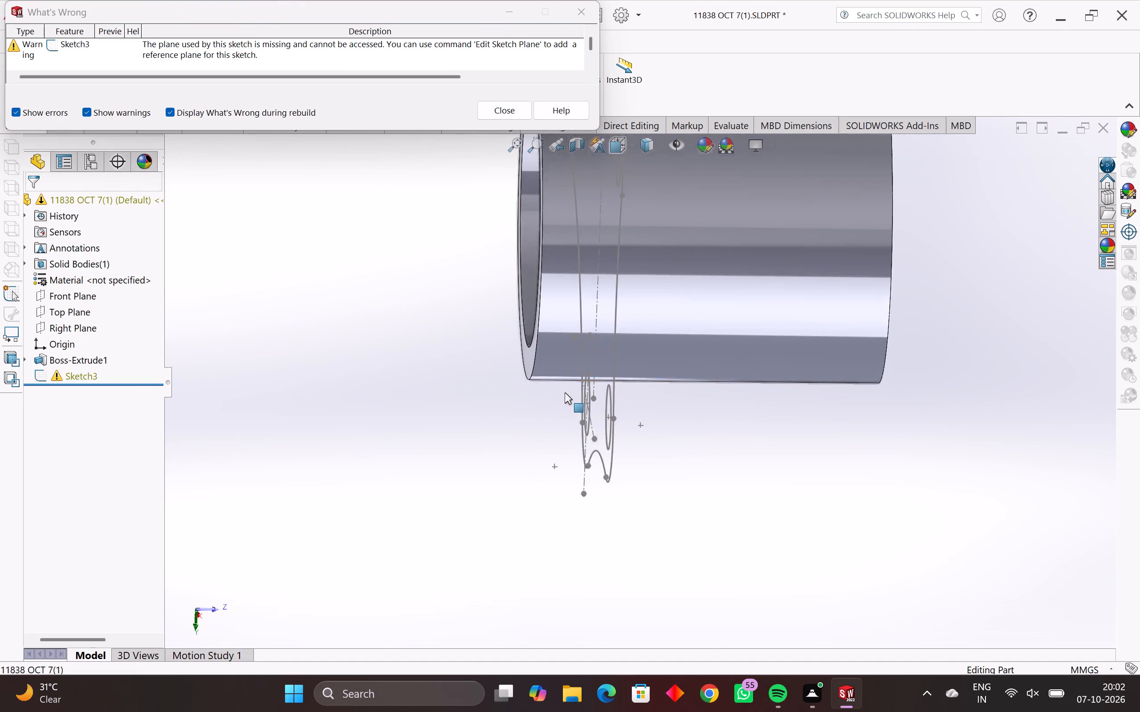
scroll(565, 392, "down", 2)
middle_click_drag(568, 377, 608, 389)
scroll(608, 389, "down", 4)
middle_click_drag(606, 376, 696, 451)
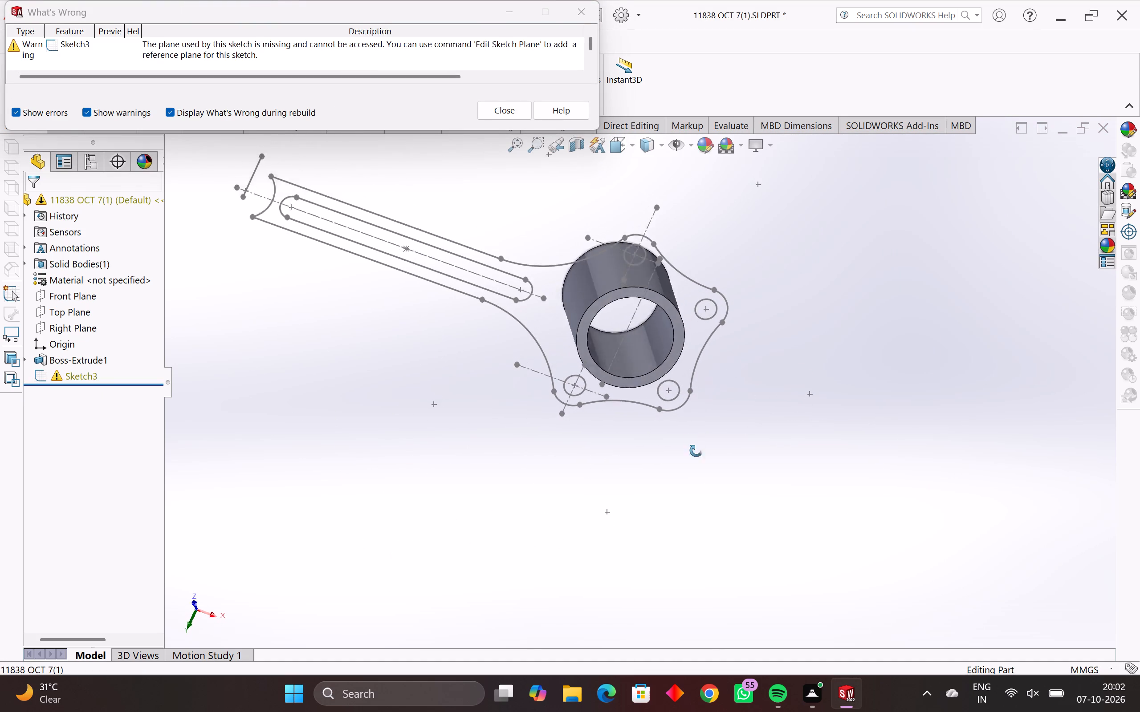
middle_click_drag(696, 451, 634, 467)
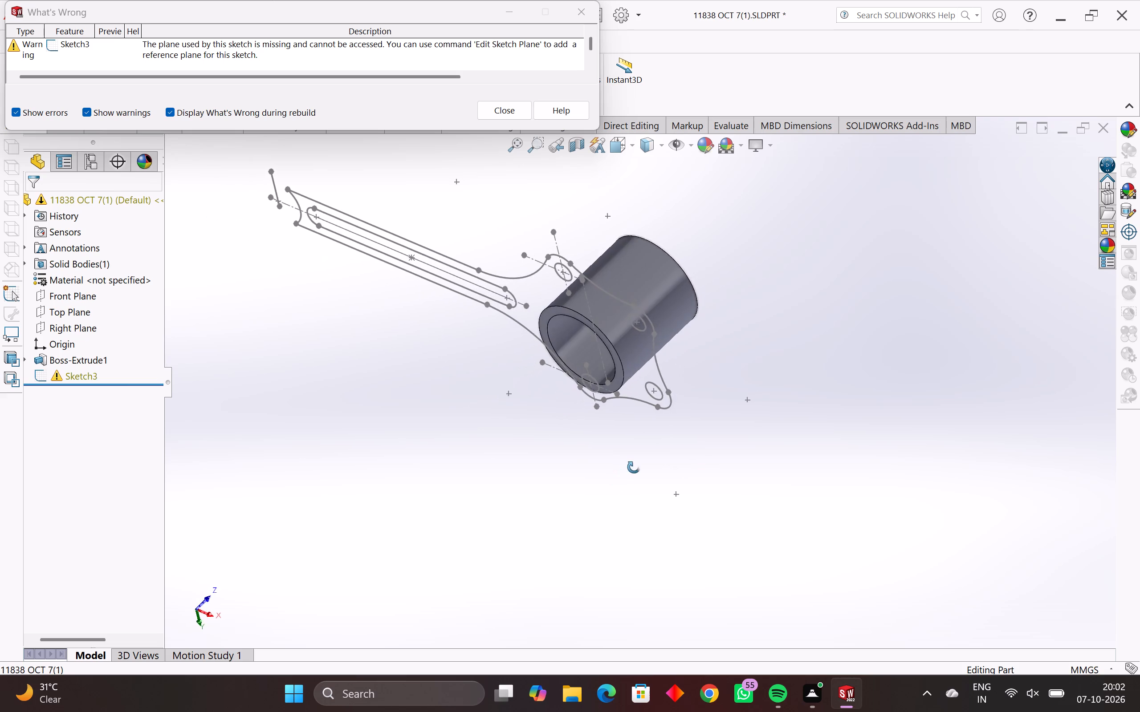
middle_click_drag(634, 467, 660, 385)
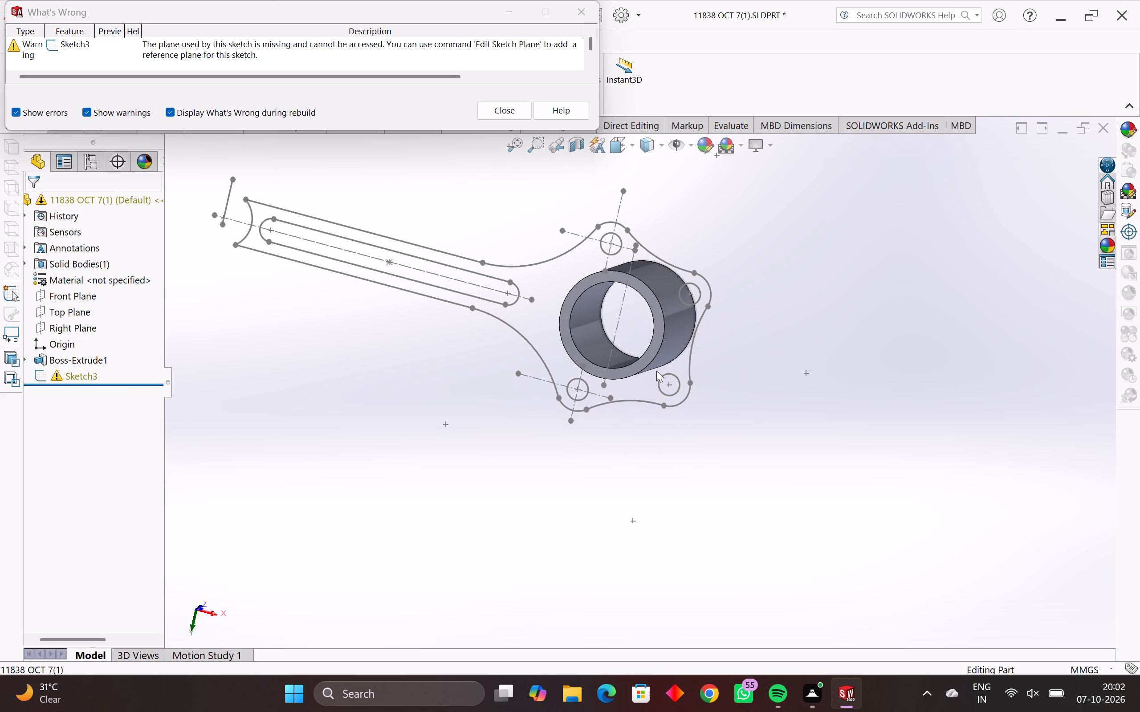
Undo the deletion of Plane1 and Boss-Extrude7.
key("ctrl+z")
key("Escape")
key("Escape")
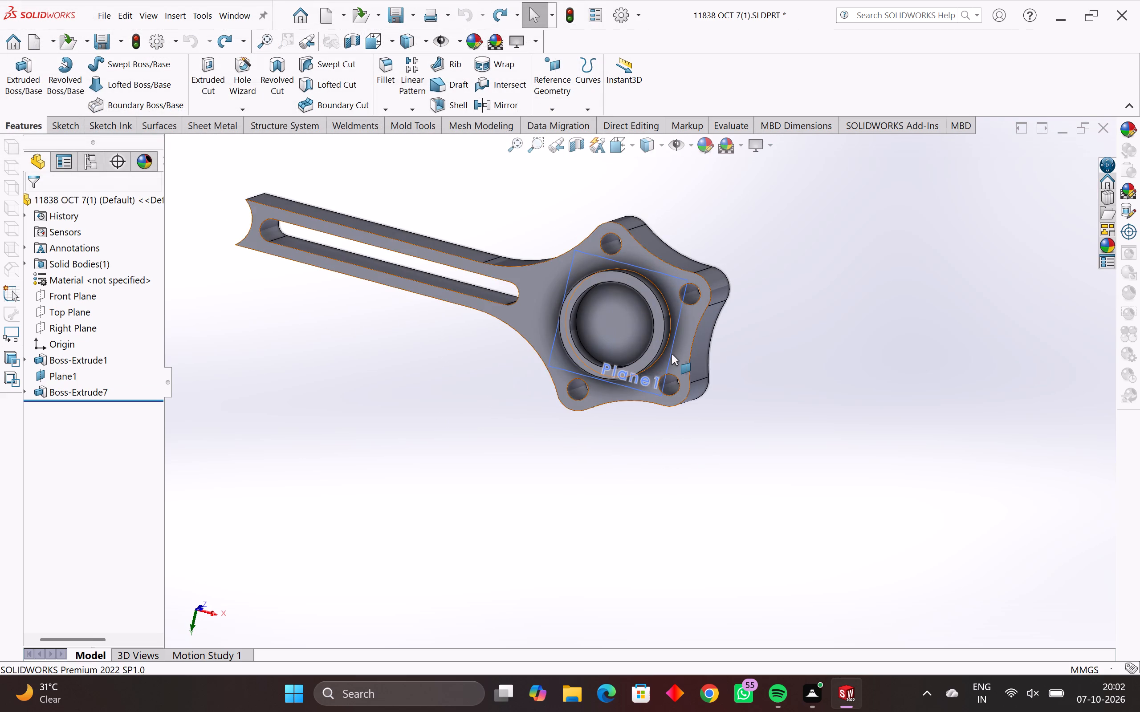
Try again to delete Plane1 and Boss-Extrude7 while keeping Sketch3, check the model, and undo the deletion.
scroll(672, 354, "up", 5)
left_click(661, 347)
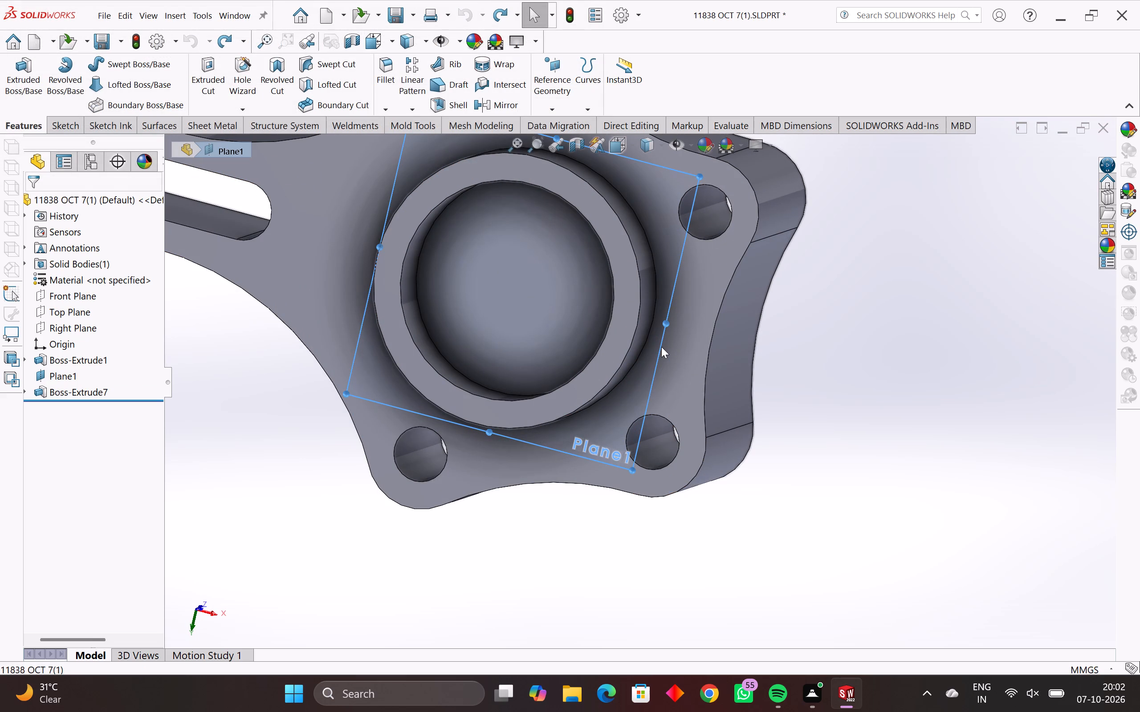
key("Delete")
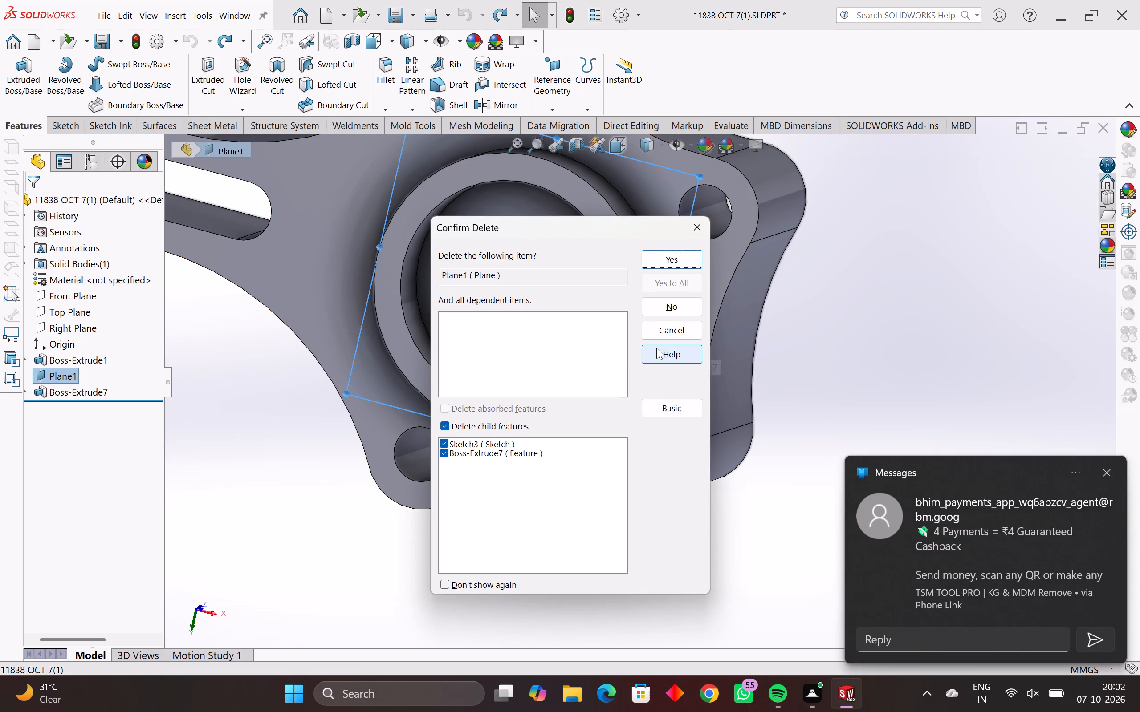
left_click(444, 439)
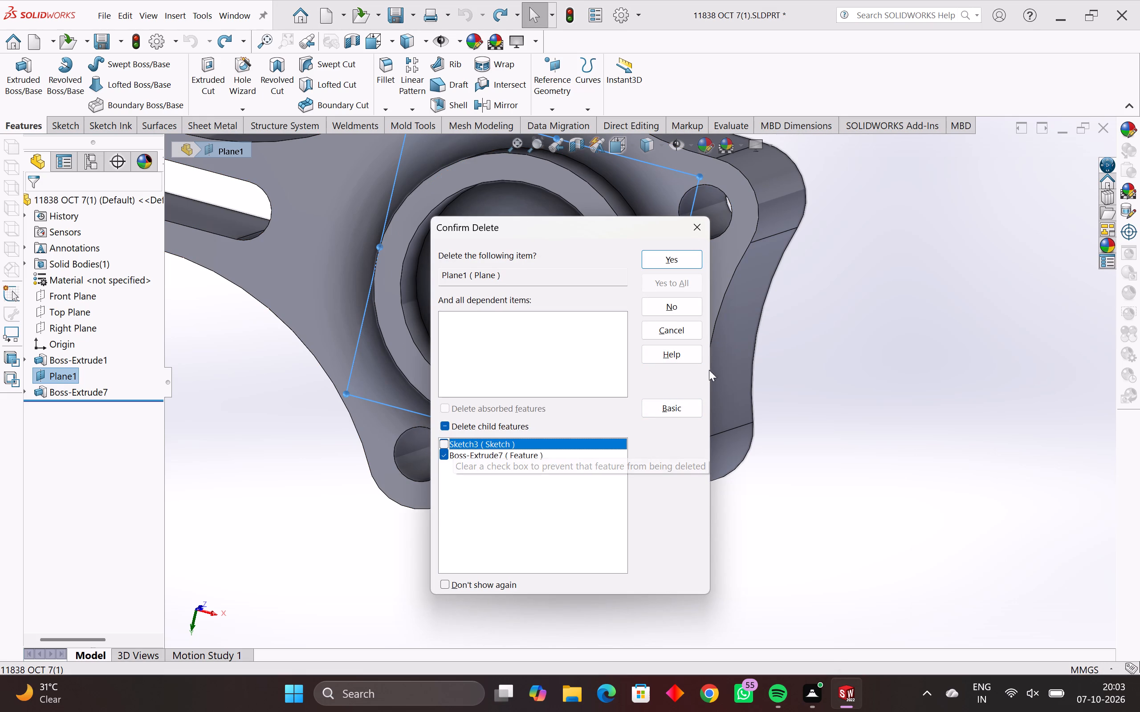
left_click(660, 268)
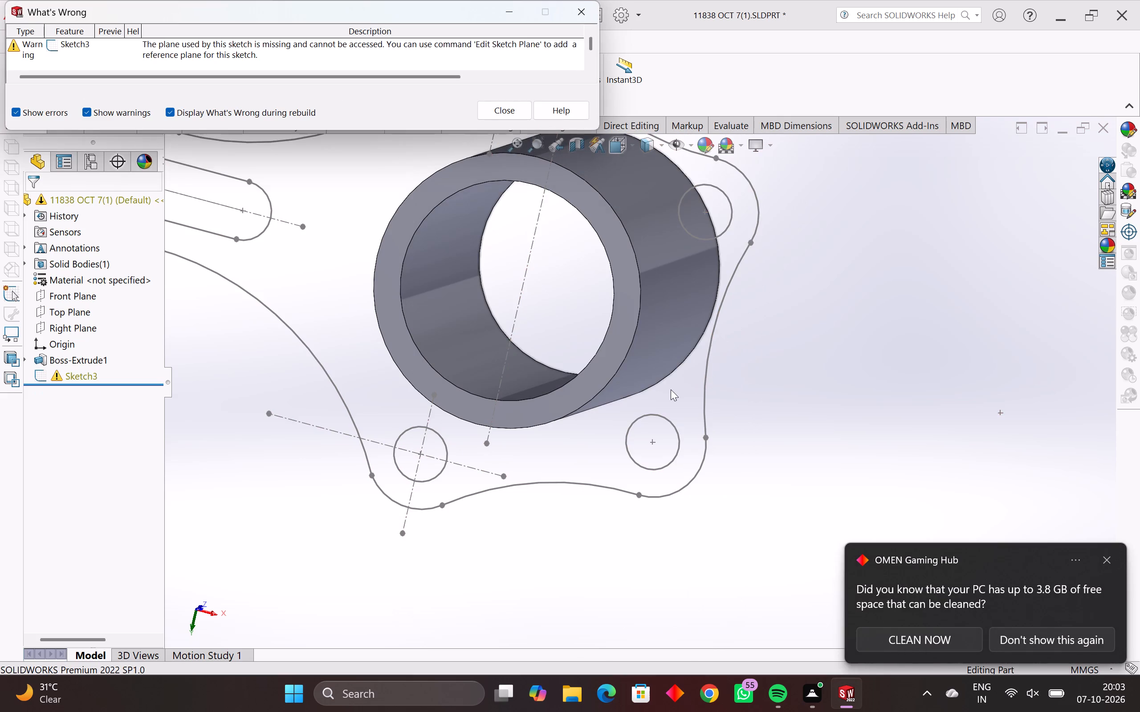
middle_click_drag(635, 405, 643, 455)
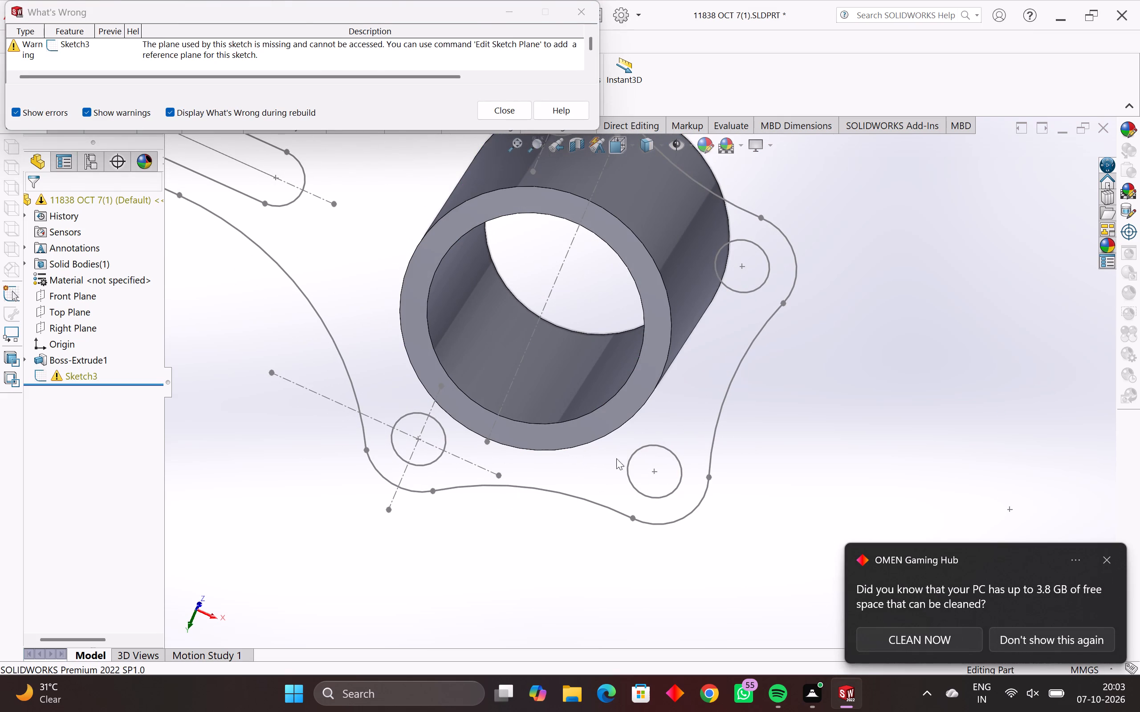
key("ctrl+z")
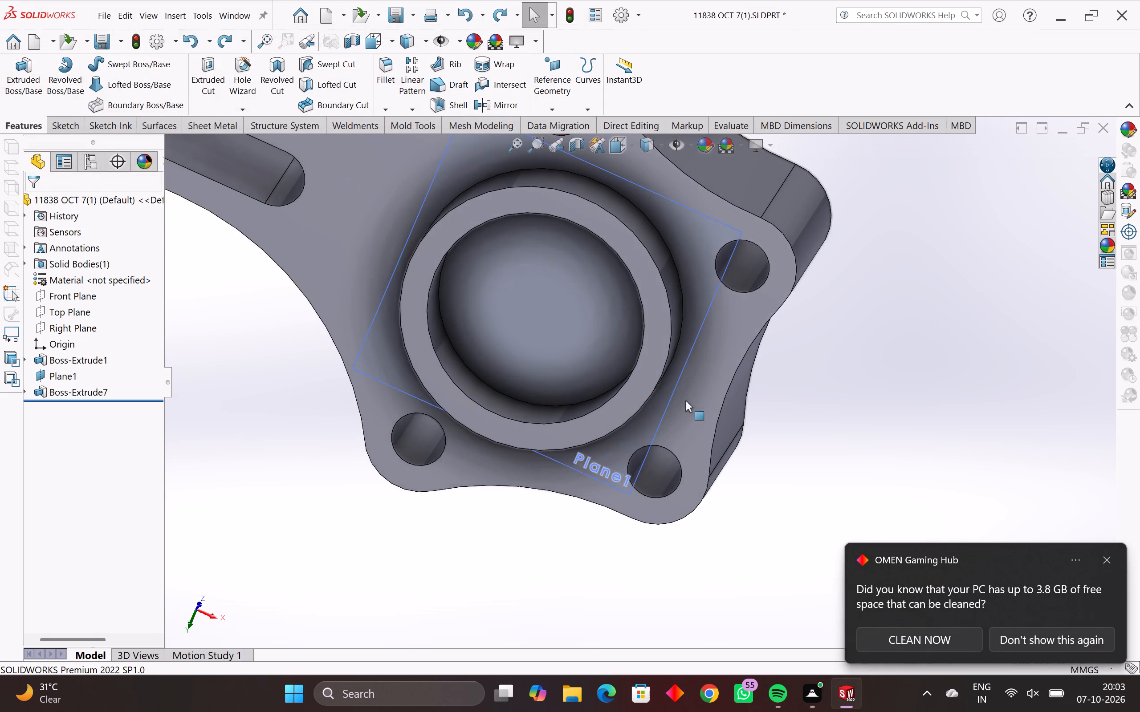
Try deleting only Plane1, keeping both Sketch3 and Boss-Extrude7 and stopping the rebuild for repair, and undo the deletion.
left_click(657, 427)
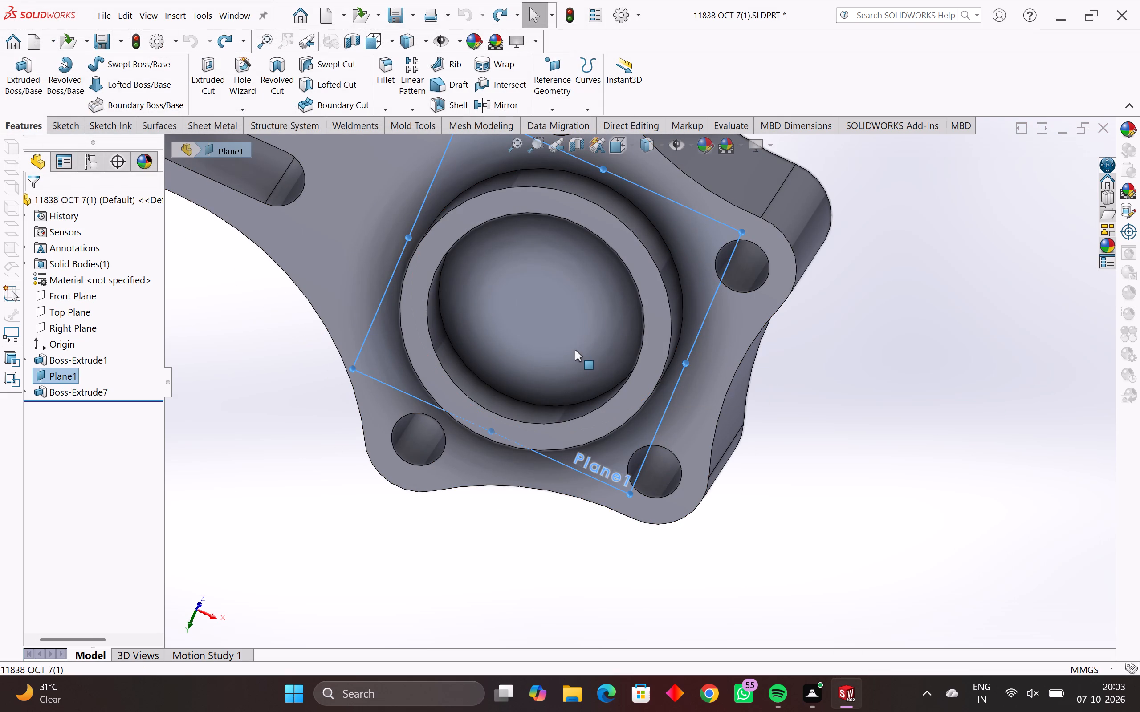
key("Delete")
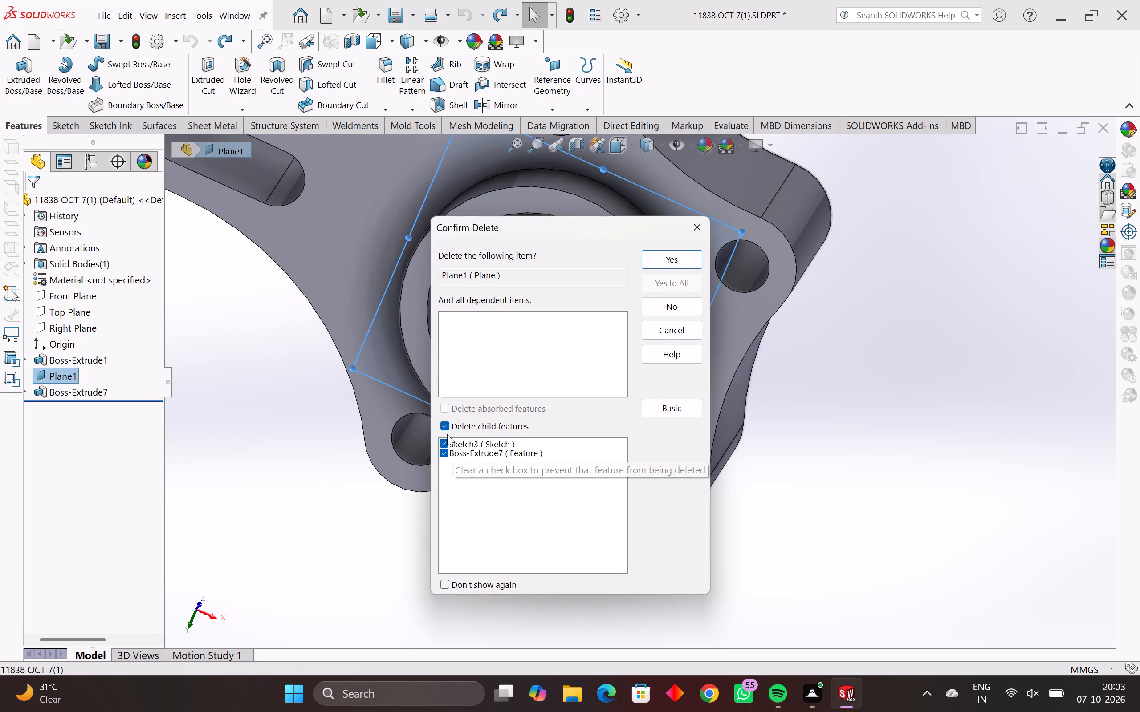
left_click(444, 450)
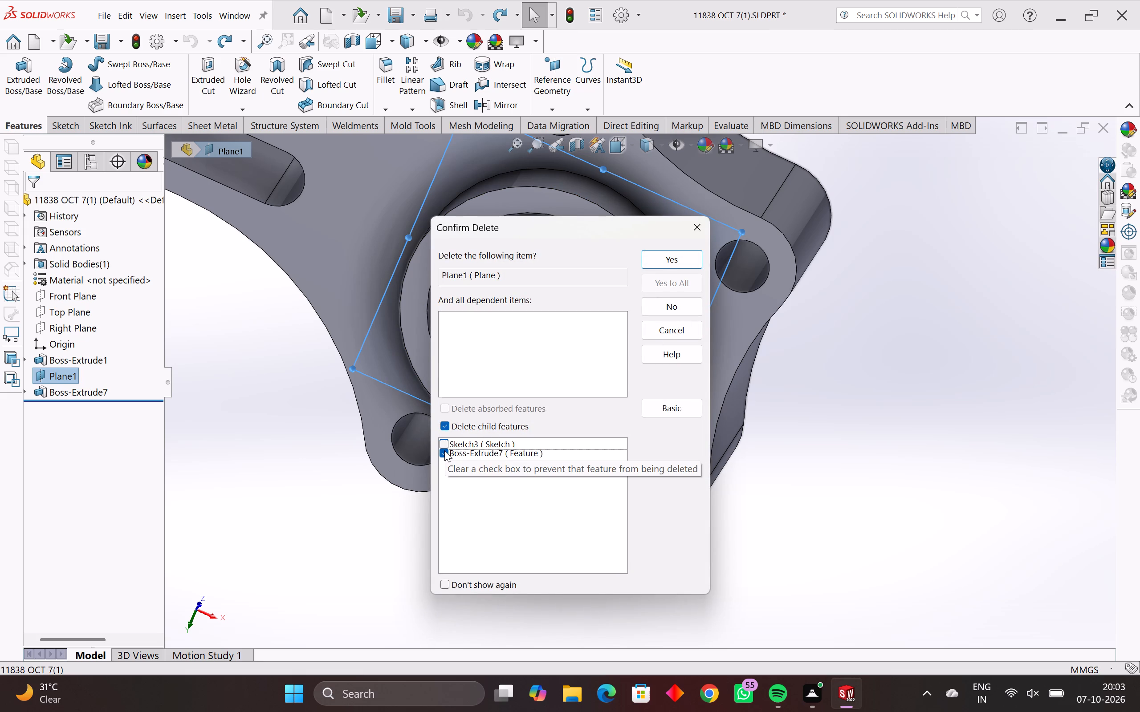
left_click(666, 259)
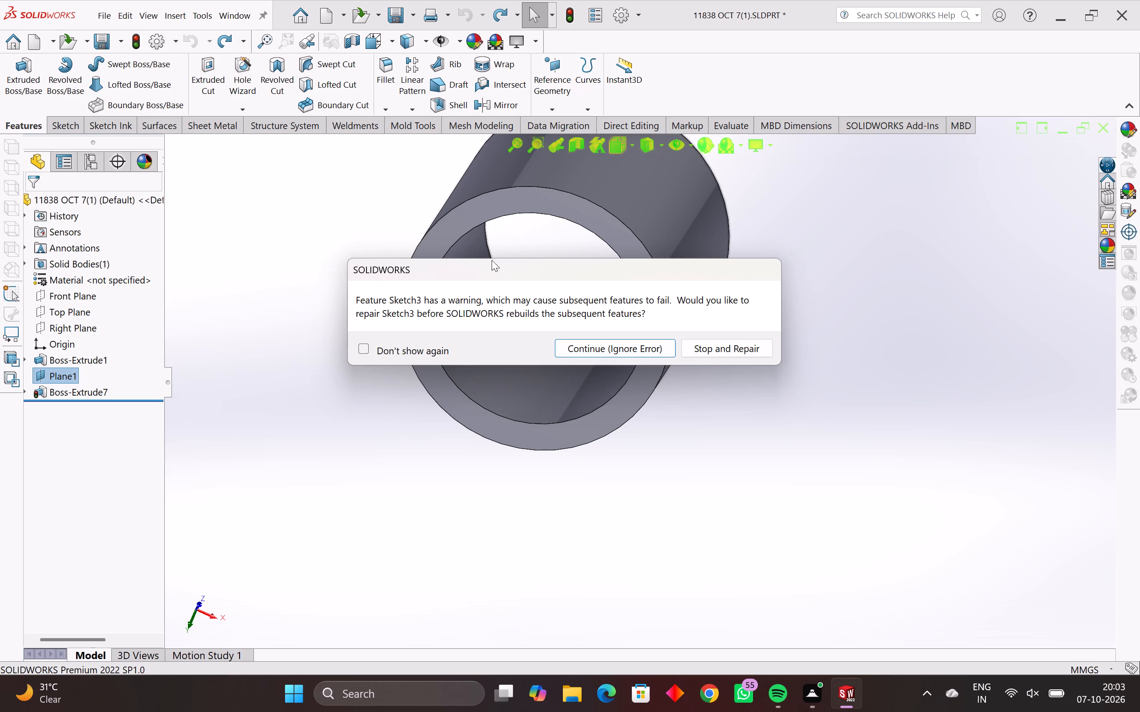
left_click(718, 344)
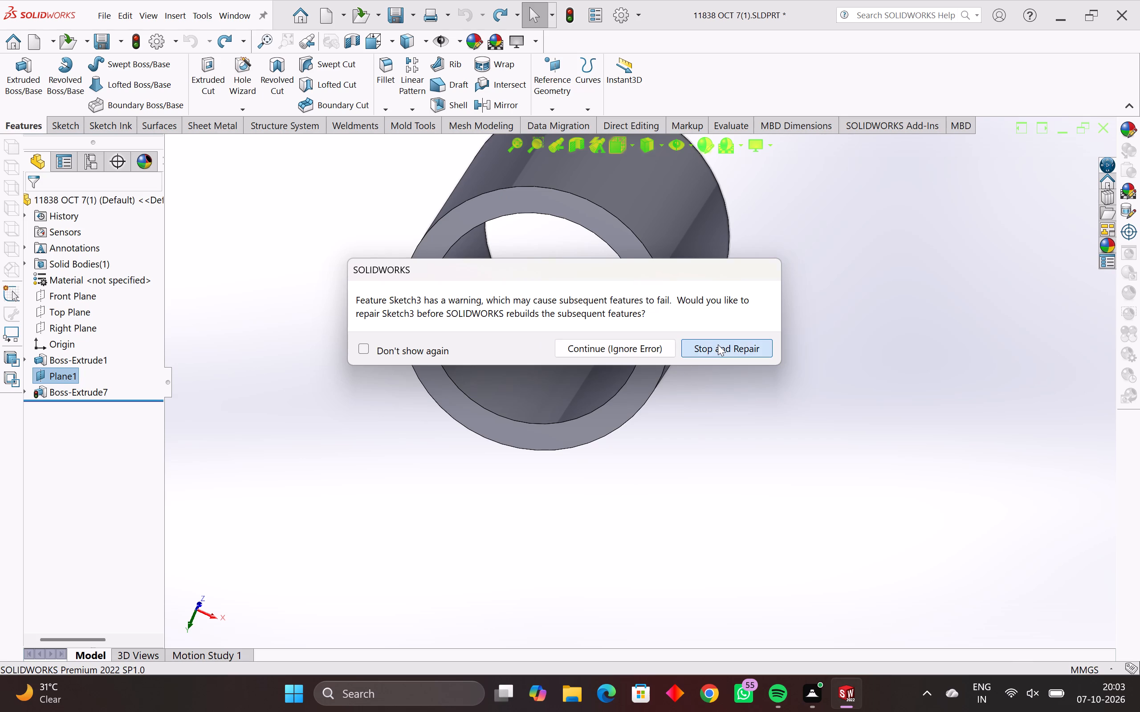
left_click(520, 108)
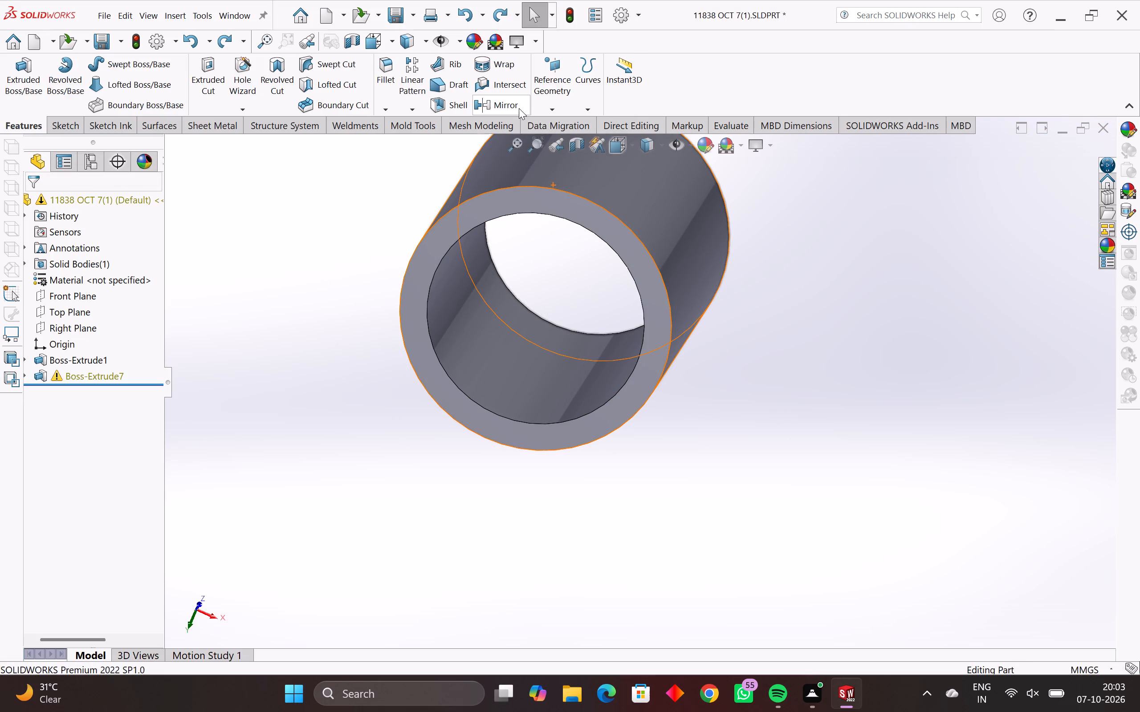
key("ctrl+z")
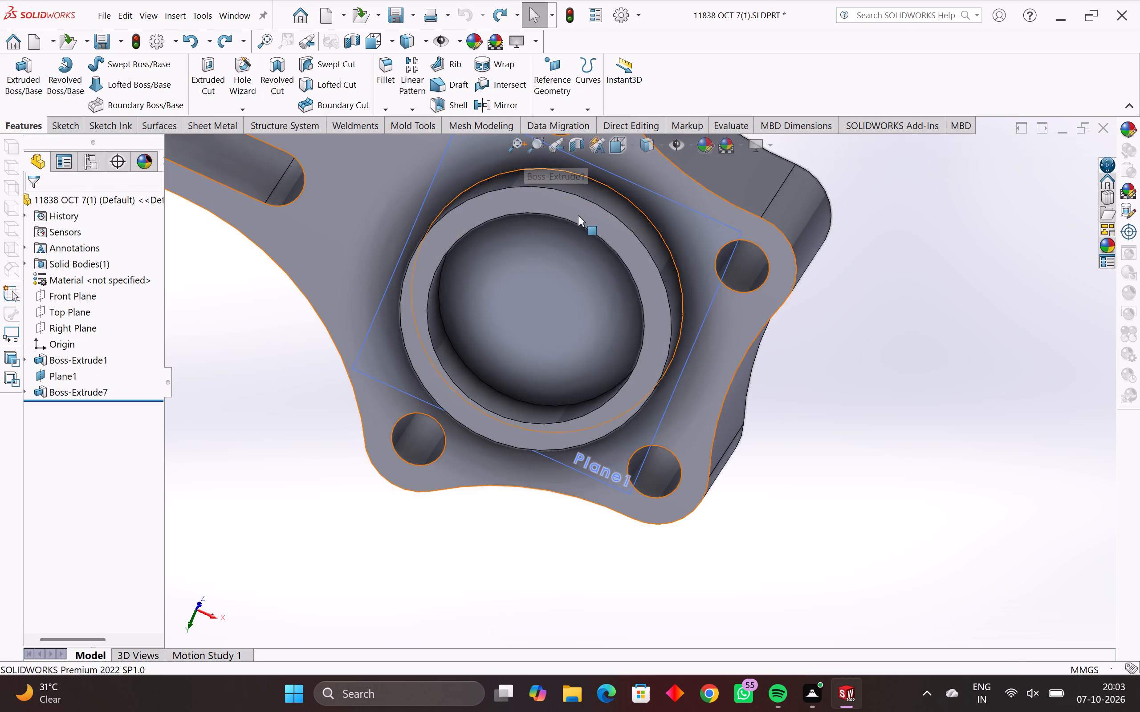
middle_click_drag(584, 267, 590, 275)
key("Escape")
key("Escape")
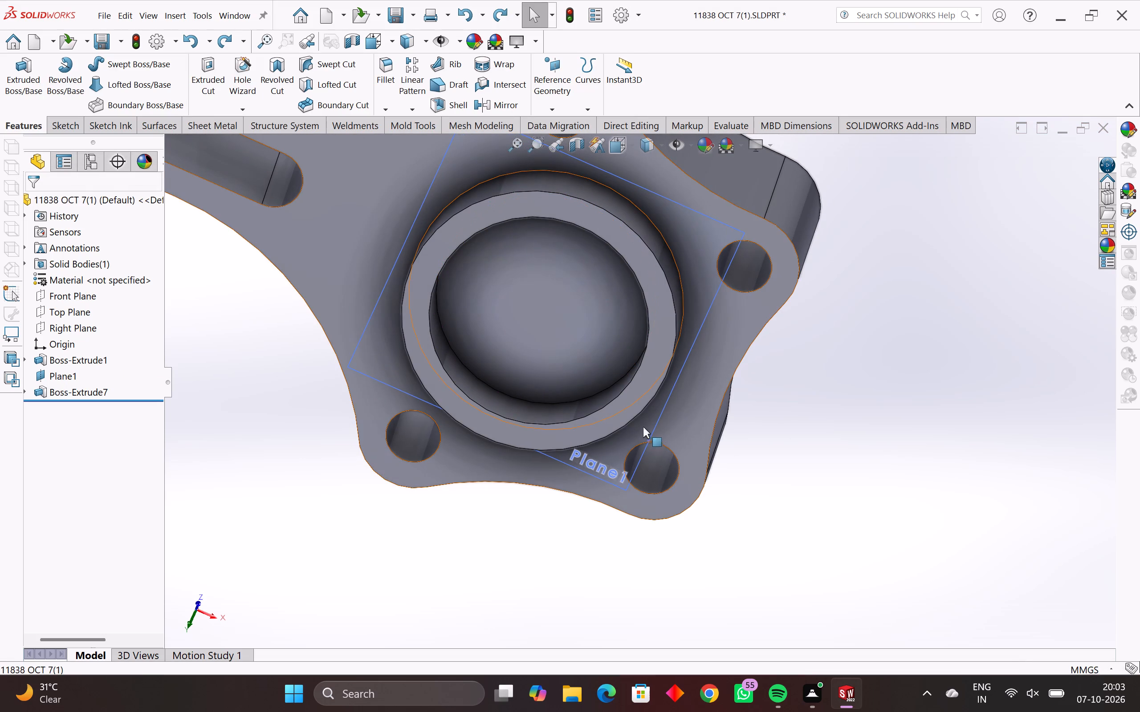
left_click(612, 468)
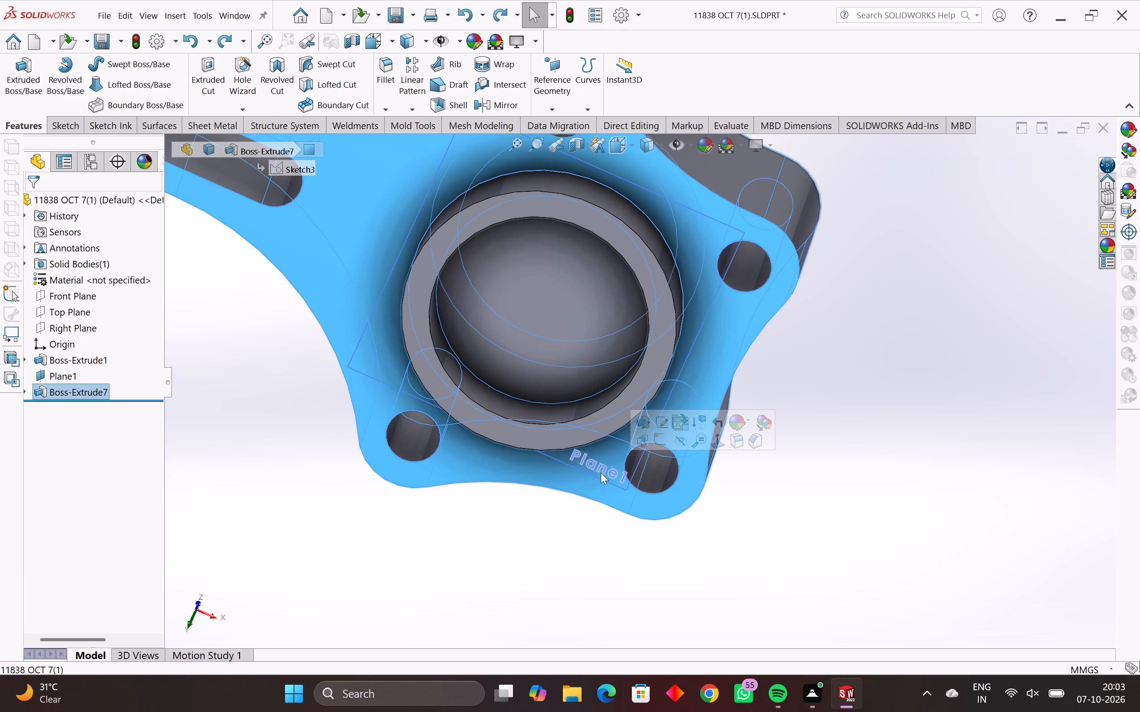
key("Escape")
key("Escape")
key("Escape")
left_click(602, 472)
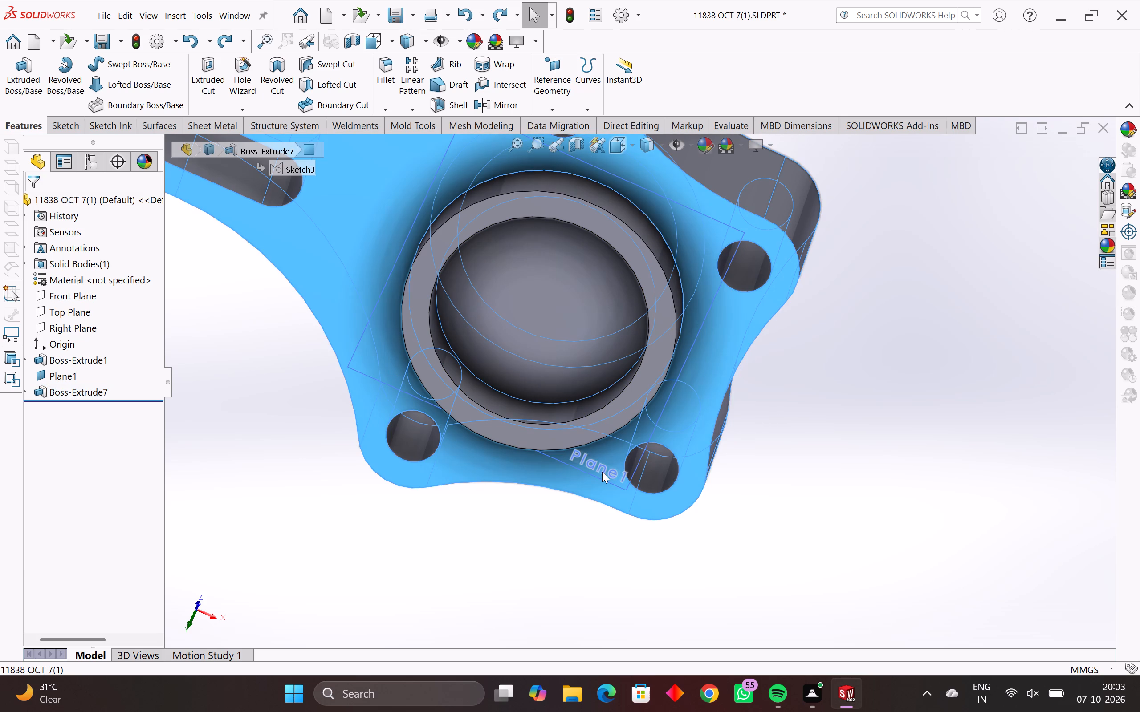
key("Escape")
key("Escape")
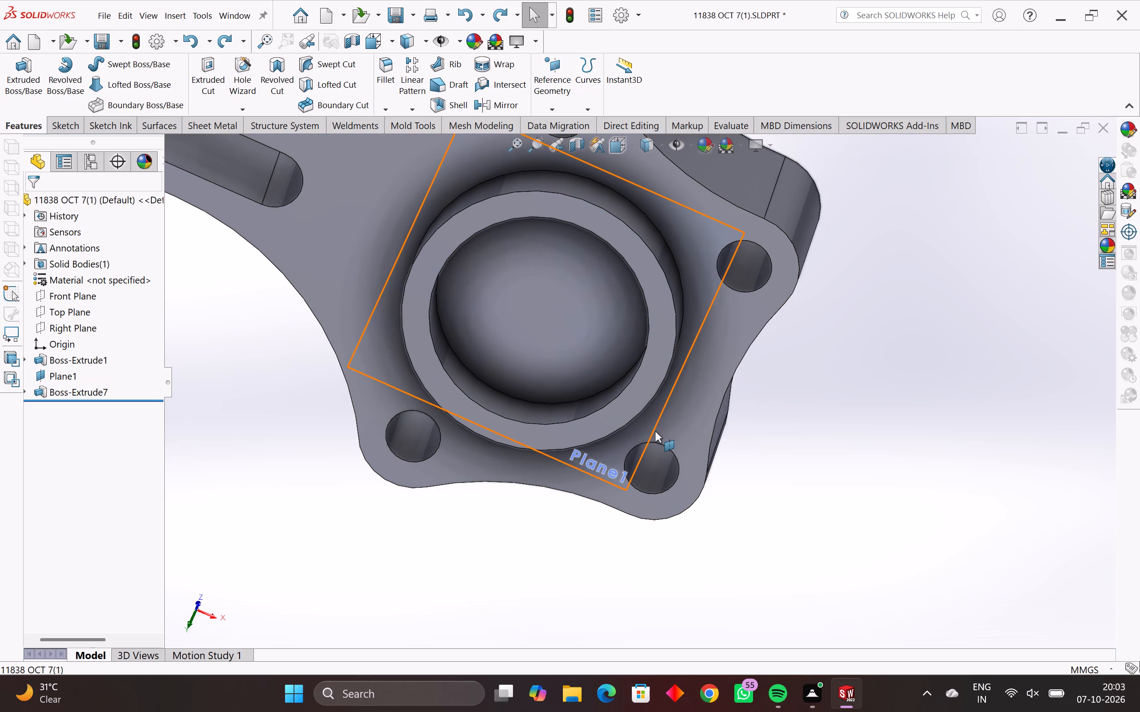
Delete Plane1 and its child feature Boss-Extrude7 while keeping Sketch3.
left_click(655, 431)
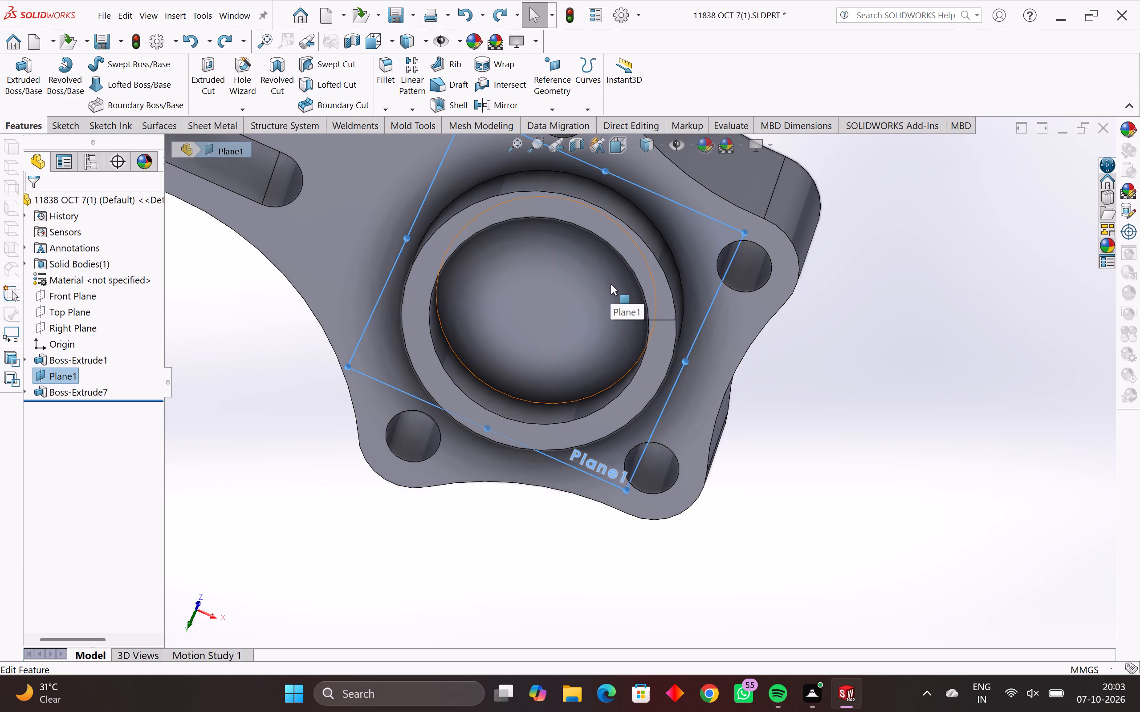
key("Delete")
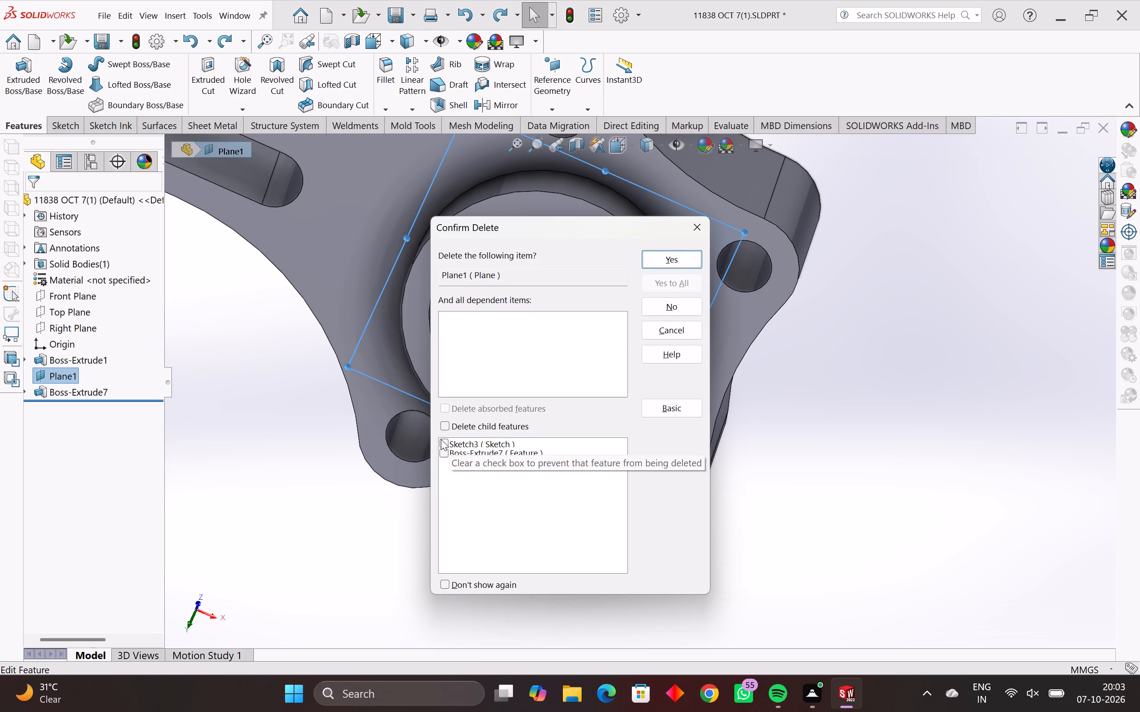
left_click(449, 423)
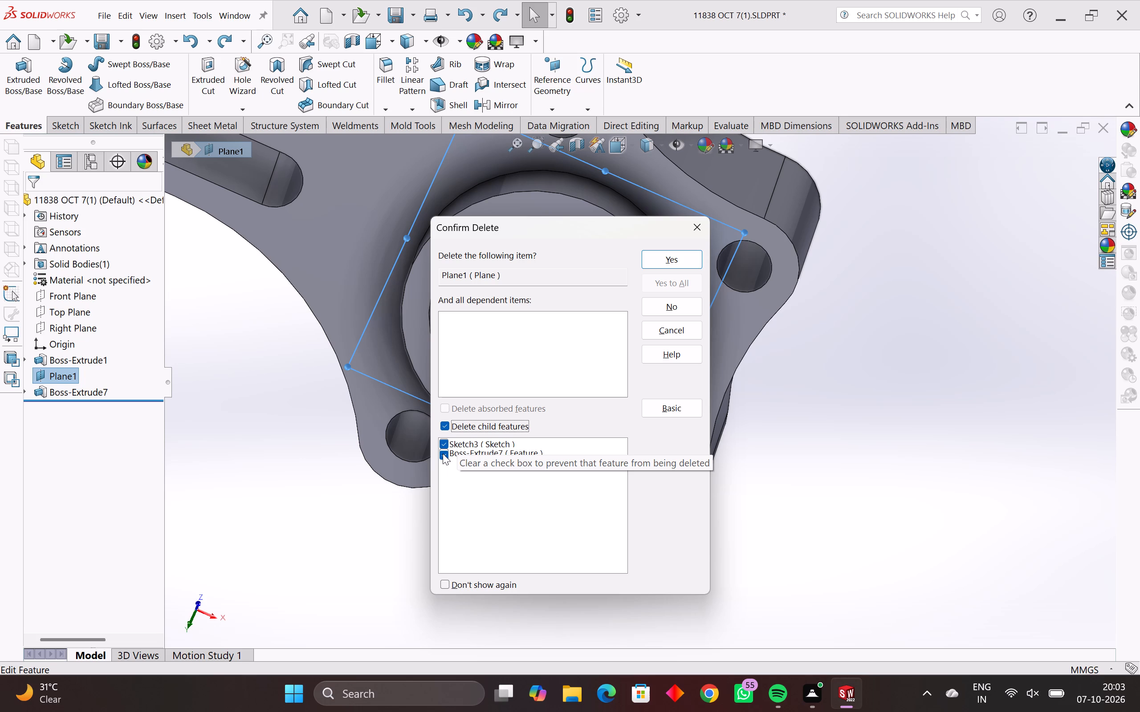
left_click(443, 441)
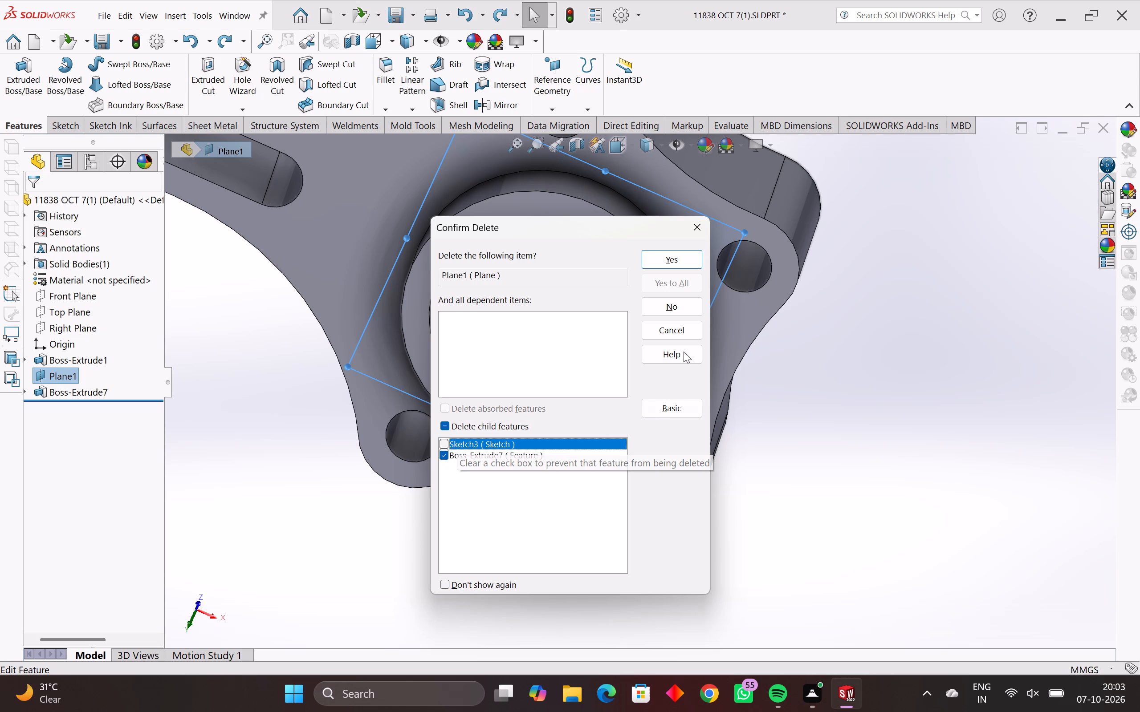
left_click(652, 260)
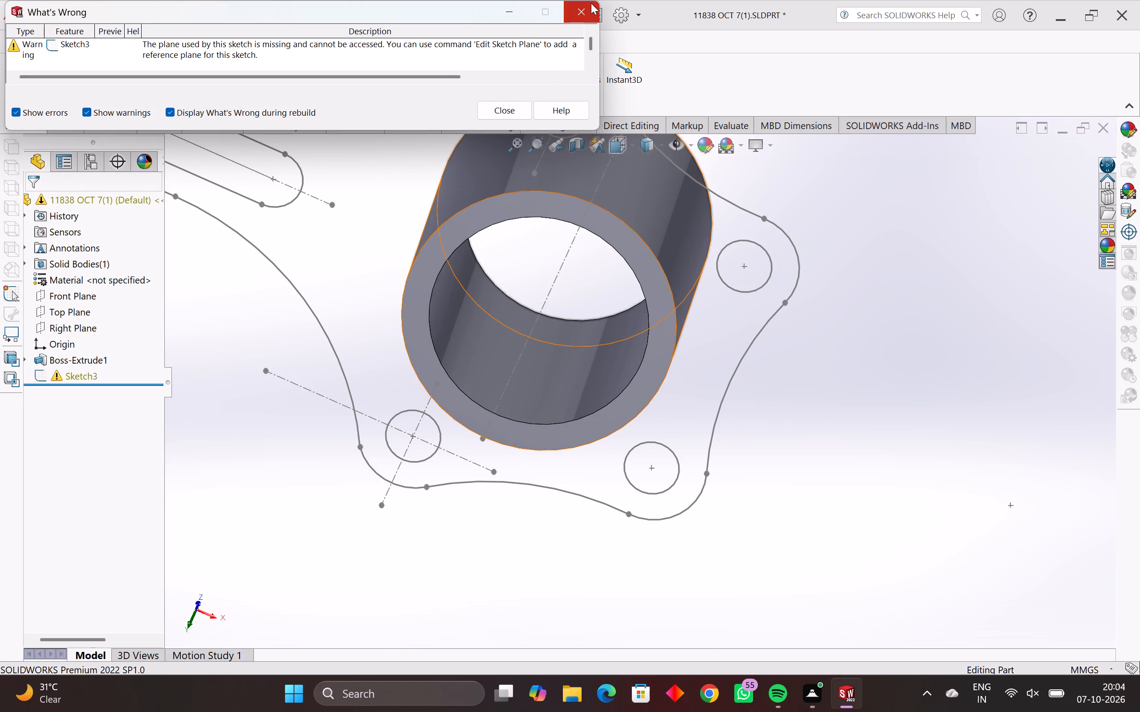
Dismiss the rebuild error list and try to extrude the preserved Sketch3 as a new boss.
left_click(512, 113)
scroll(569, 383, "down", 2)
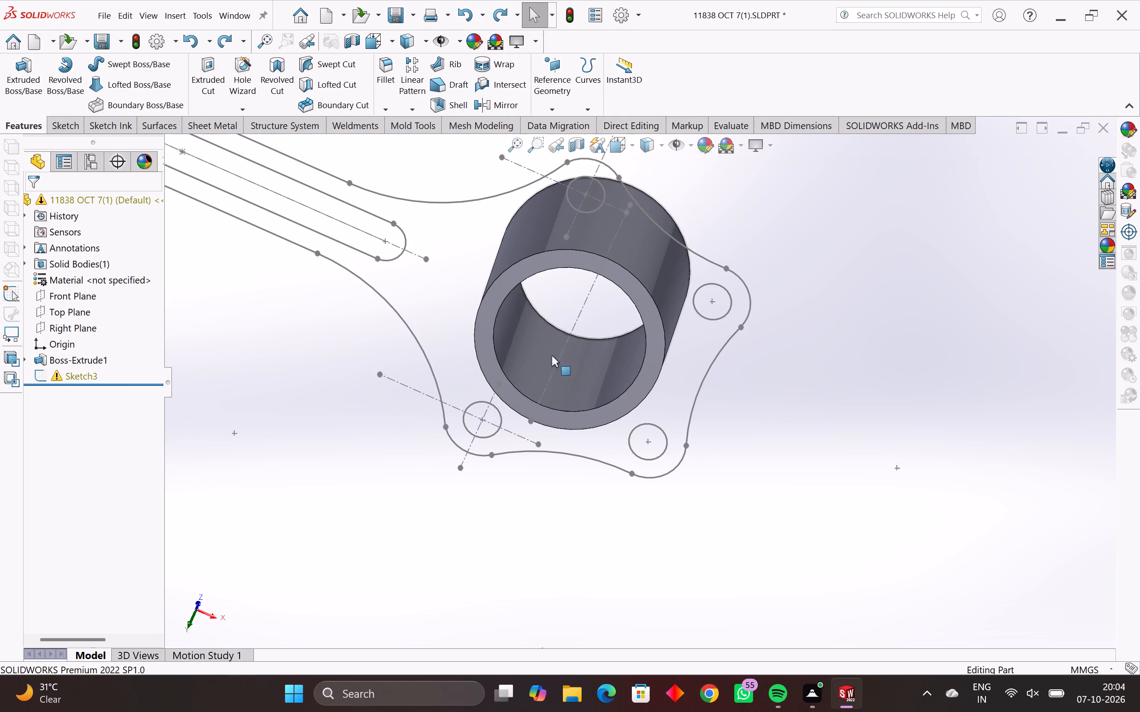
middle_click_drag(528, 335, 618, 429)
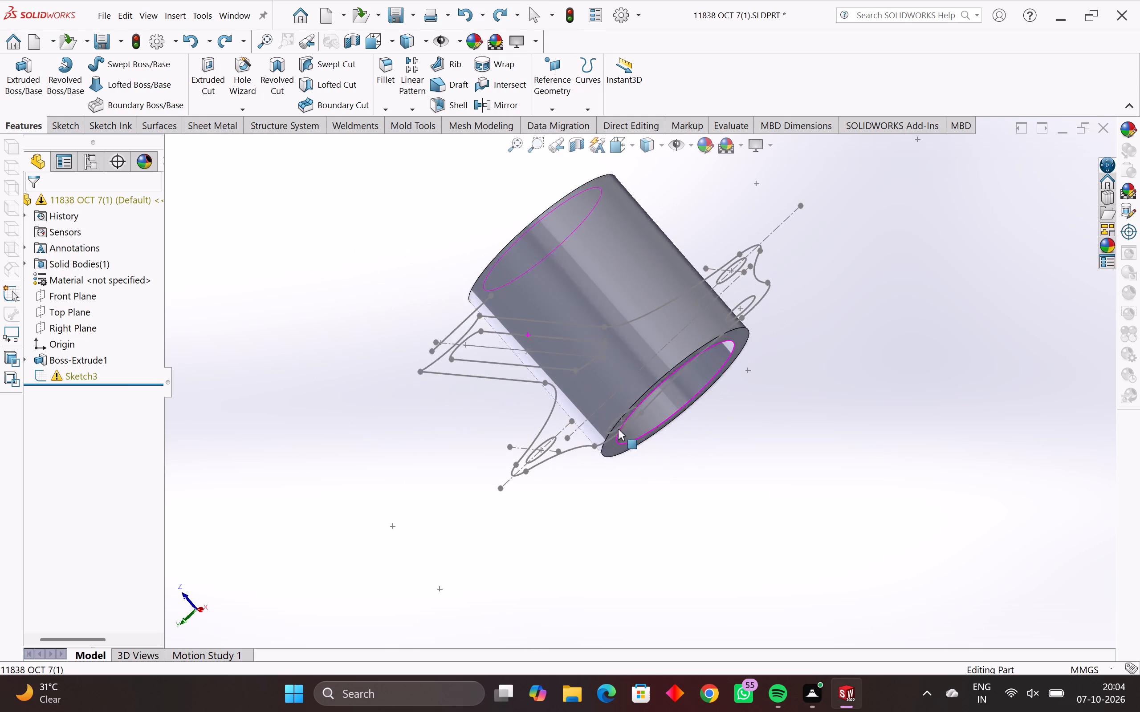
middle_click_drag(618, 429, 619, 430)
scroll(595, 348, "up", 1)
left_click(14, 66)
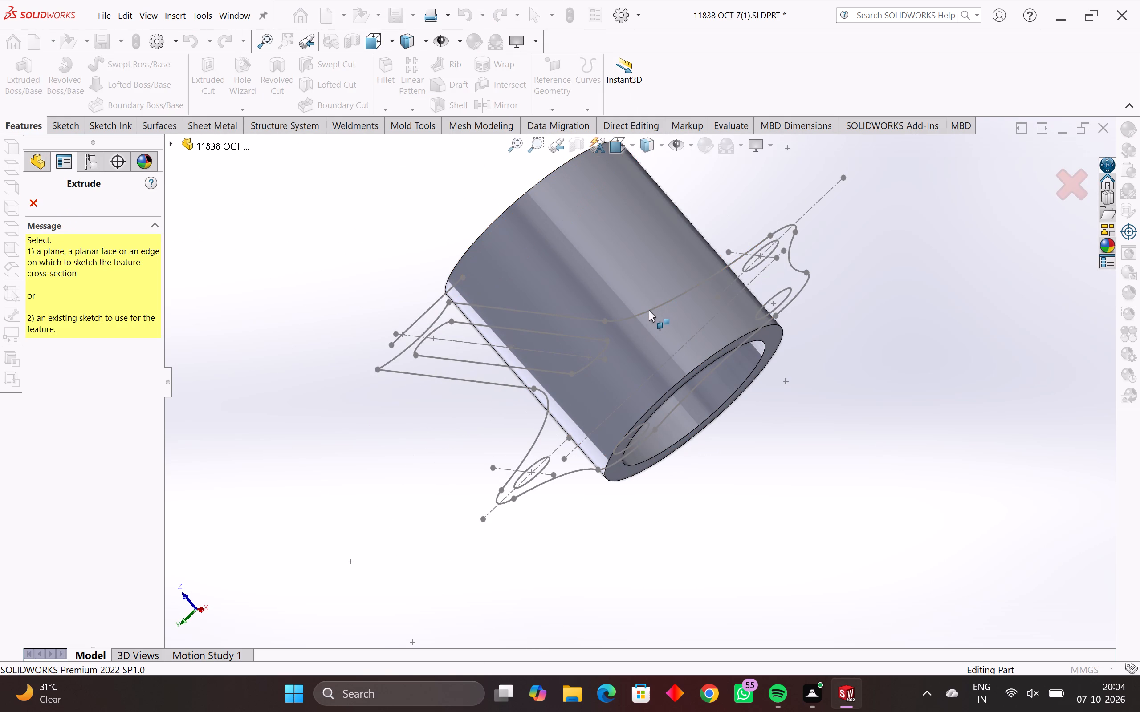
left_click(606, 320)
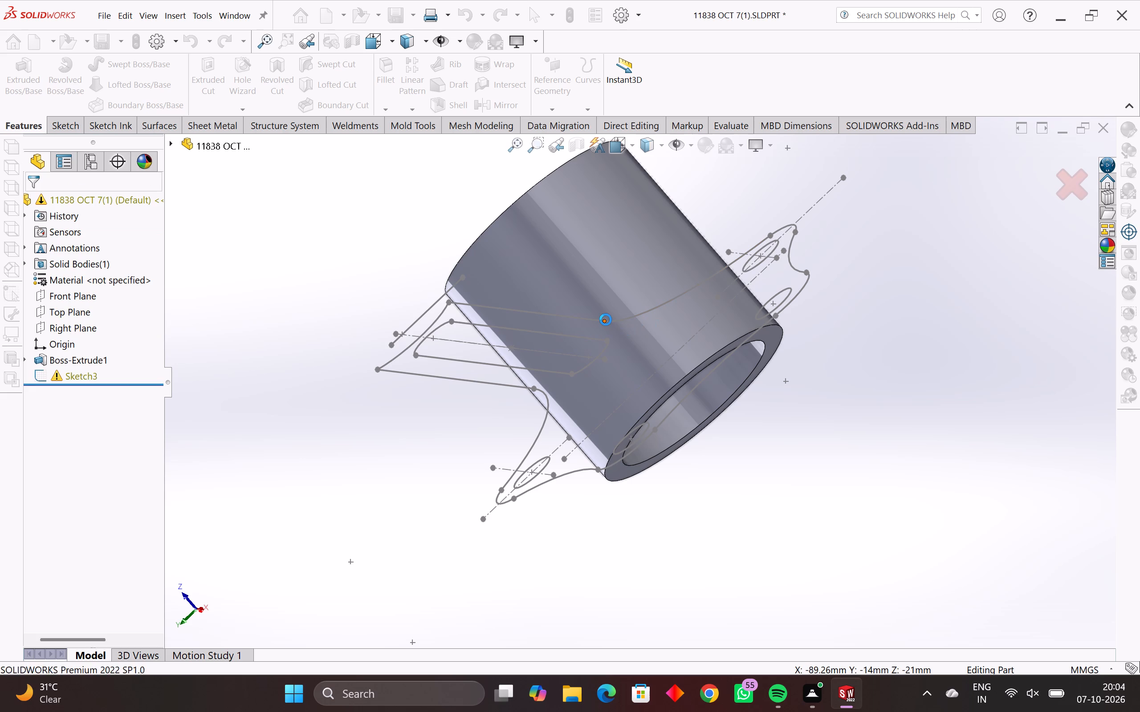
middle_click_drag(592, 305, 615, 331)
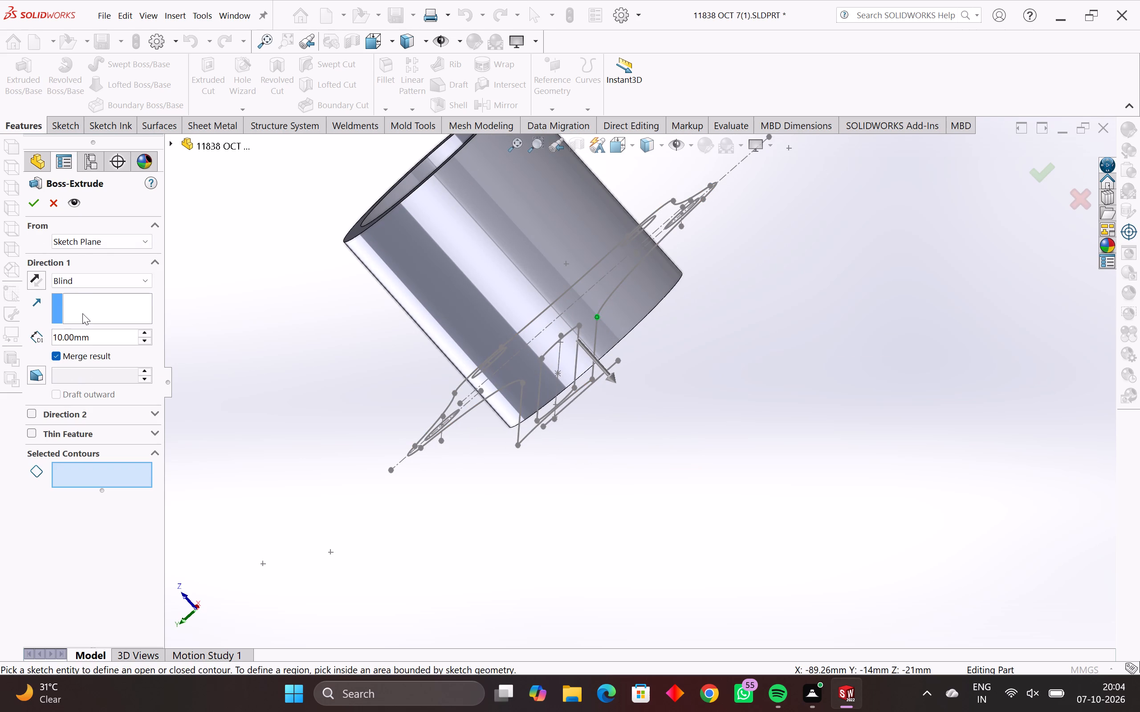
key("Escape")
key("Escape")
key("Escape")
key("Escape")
Undo the deletion of Plane1 and Boss-Extrude7.
key("ctrl+z")
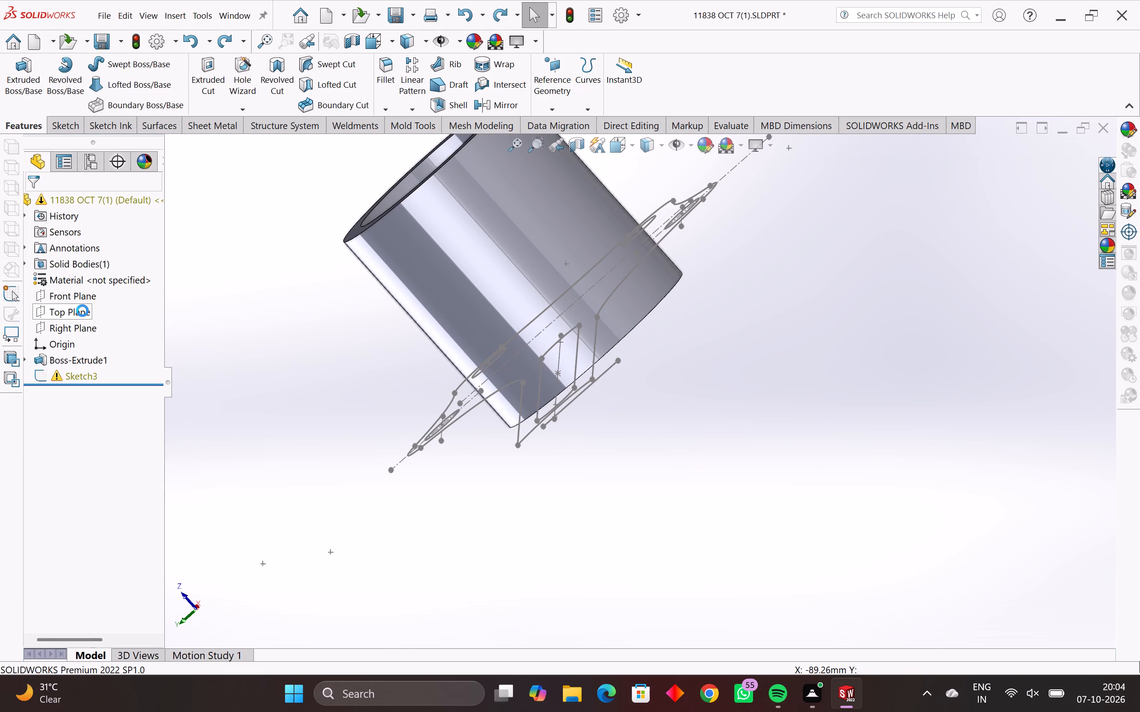
key("ctrl+z")
key("ctrl+z")
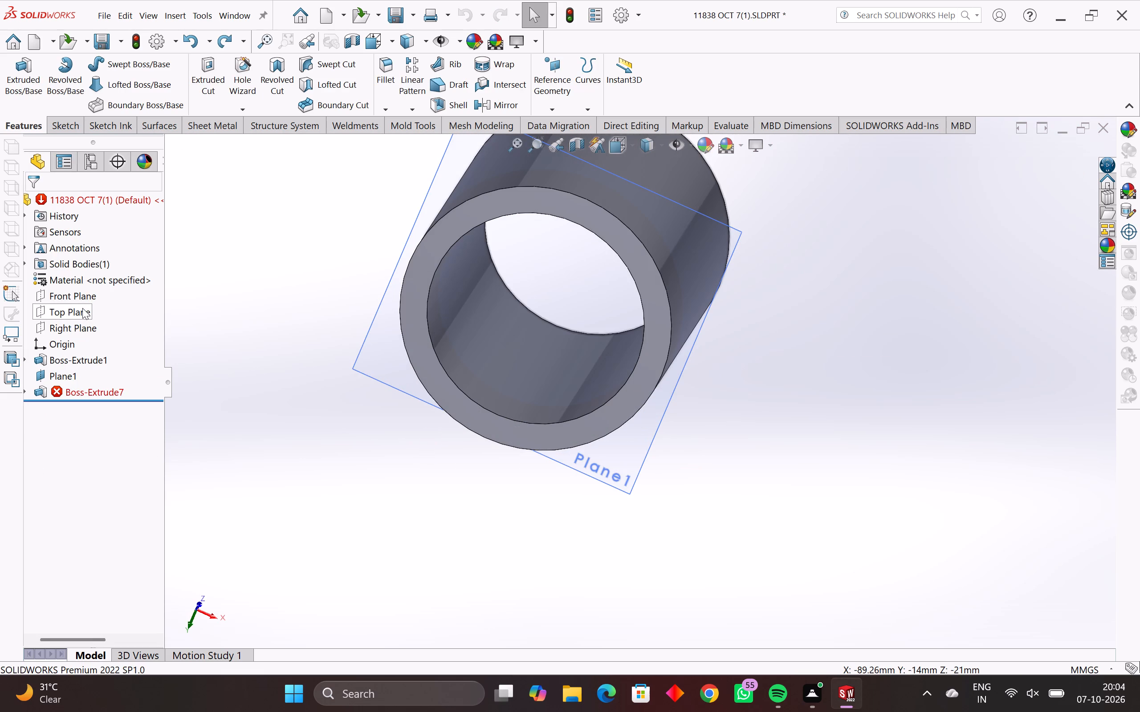
key("ctrl+z")
key("Escape")
key("Escape")
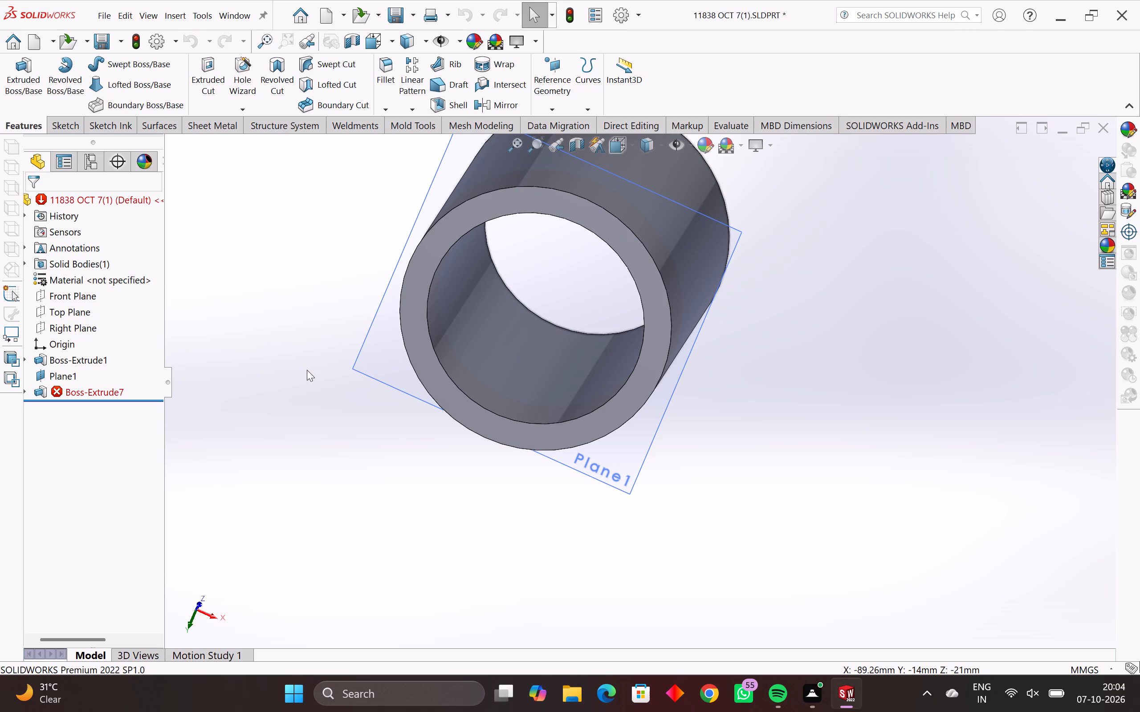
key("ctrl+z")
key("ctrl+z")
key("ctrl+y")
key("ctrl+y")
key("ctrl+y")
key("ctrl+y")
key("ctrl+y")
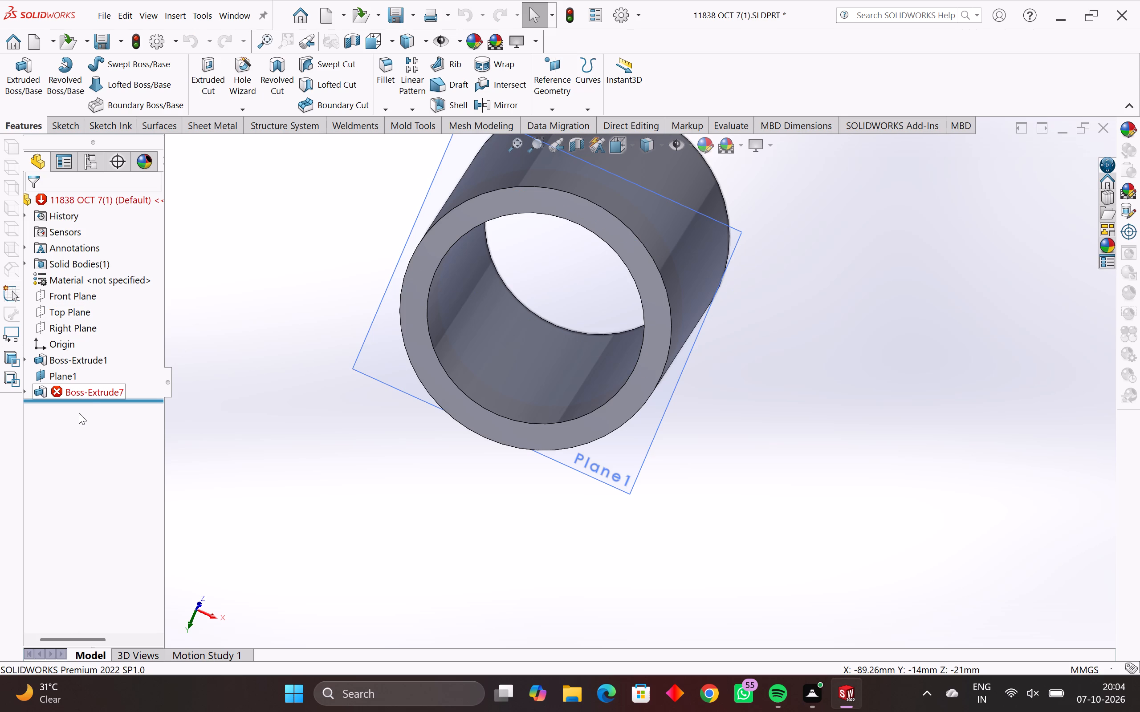
View the model normal to Boss-Extrude7 and examine the tube and Plane1 from an angle.
left_click(86, 393)
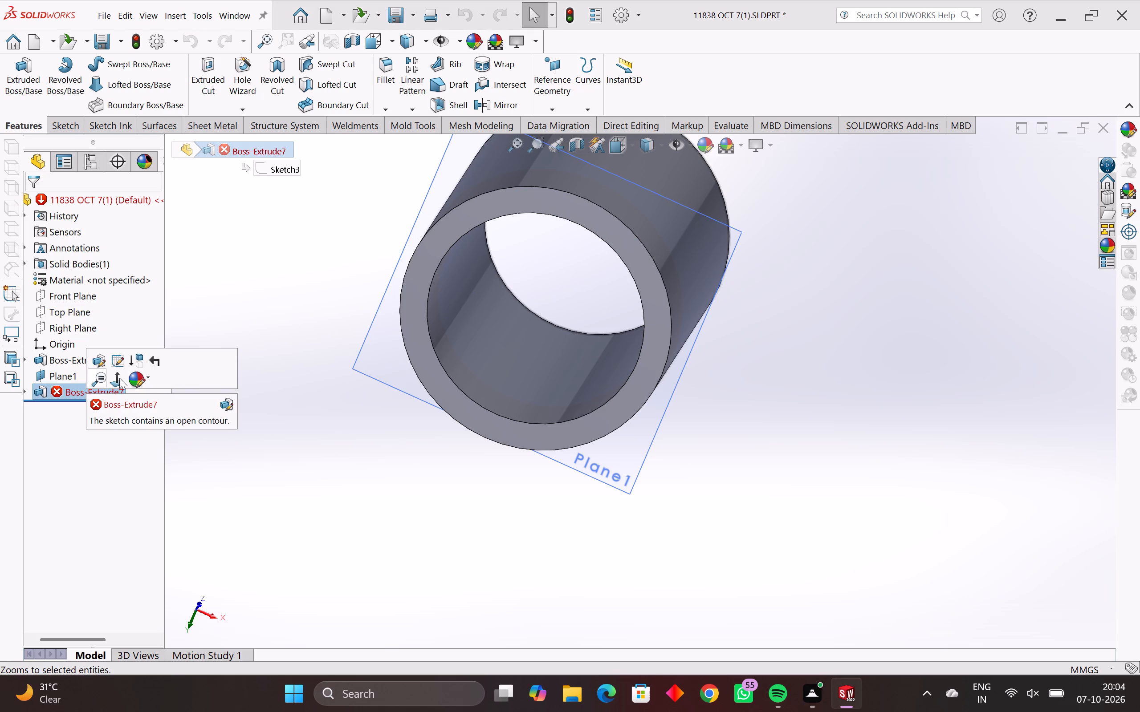
left_click(119, 378)
scroll(289, 403, "down", 3)
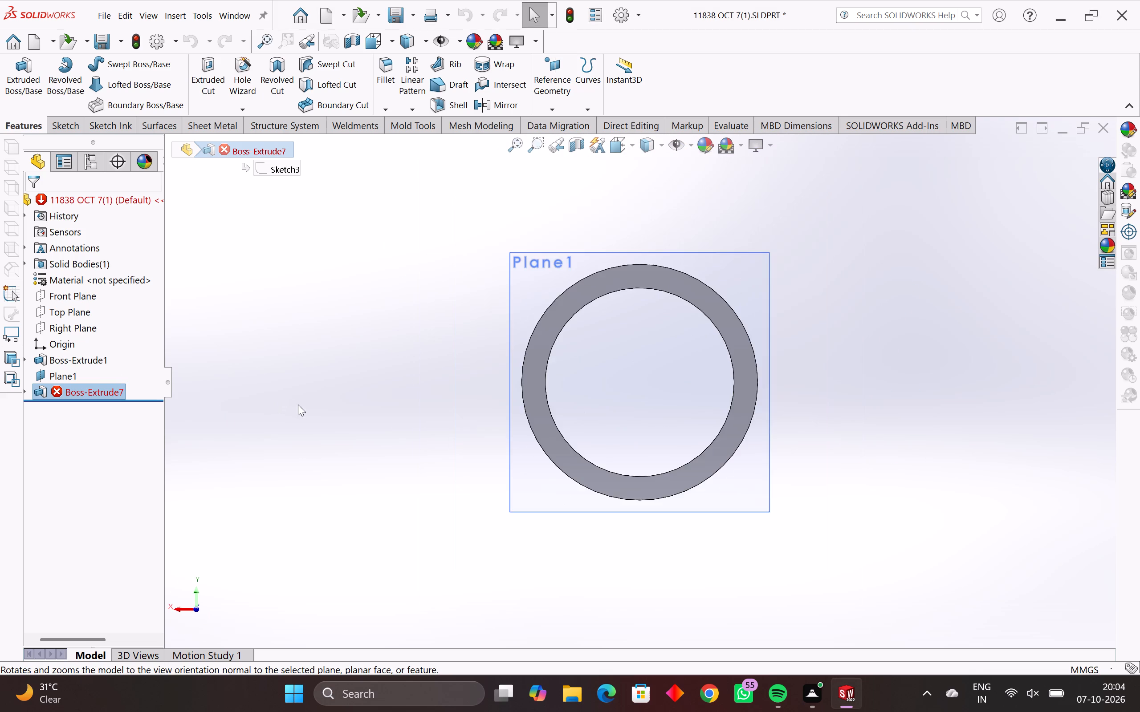
middle_click_drag(298, 405, 393, 438)
key("grave")
type("``")
key("grave")
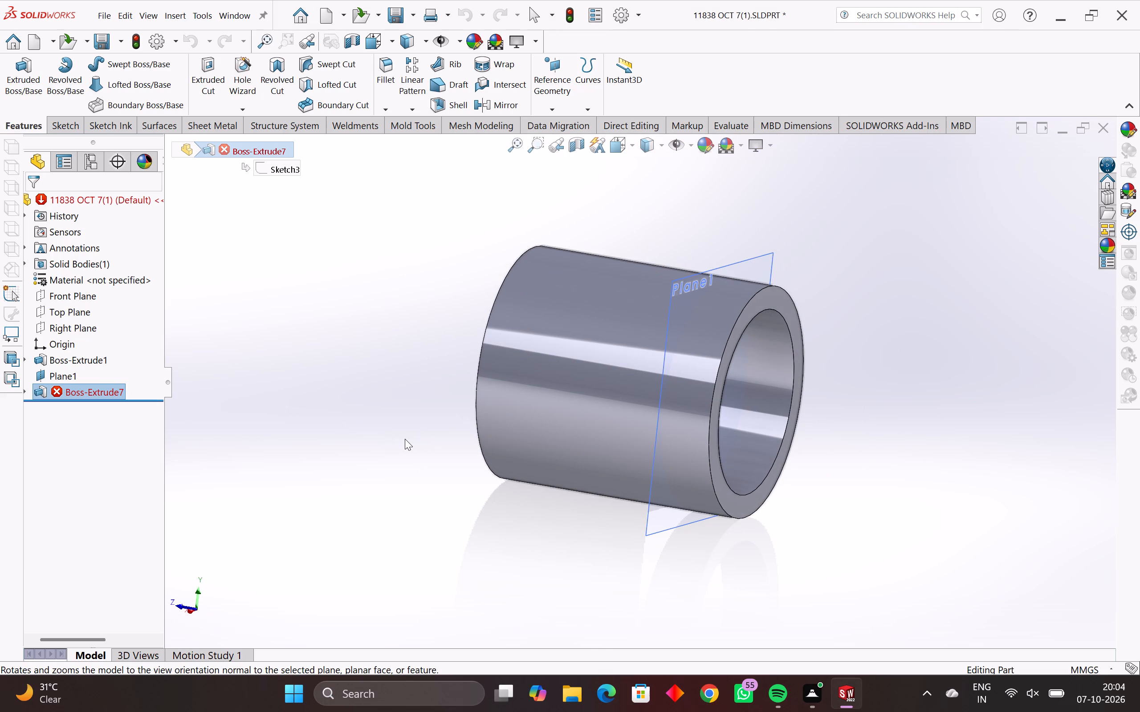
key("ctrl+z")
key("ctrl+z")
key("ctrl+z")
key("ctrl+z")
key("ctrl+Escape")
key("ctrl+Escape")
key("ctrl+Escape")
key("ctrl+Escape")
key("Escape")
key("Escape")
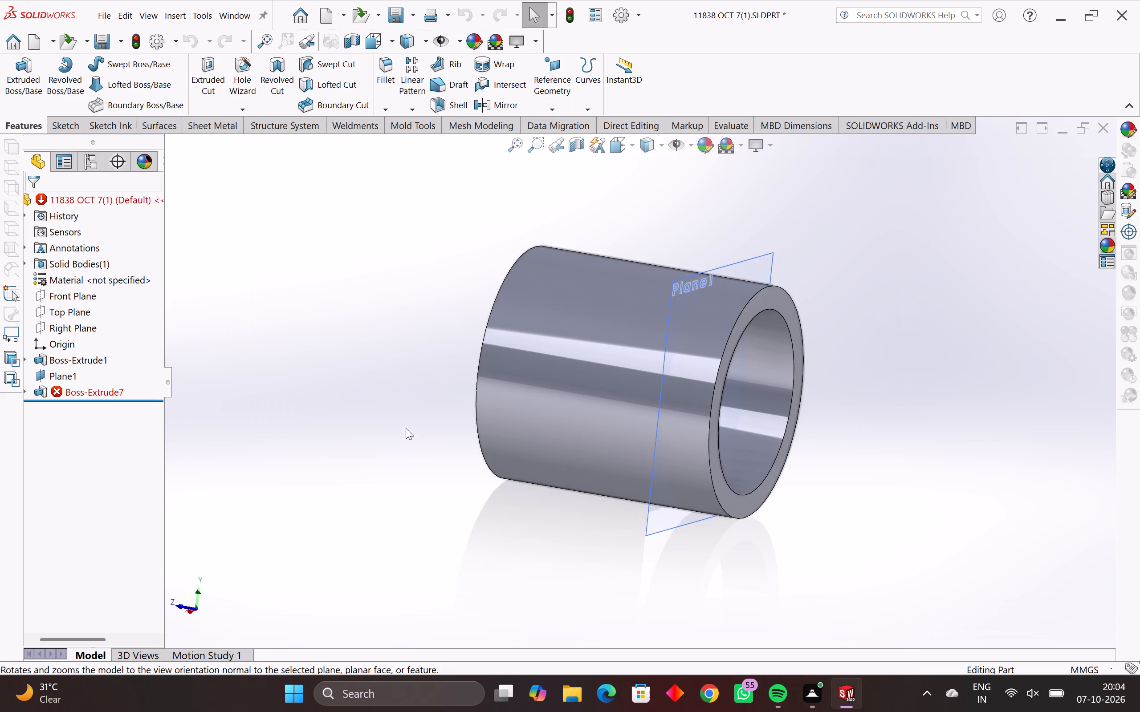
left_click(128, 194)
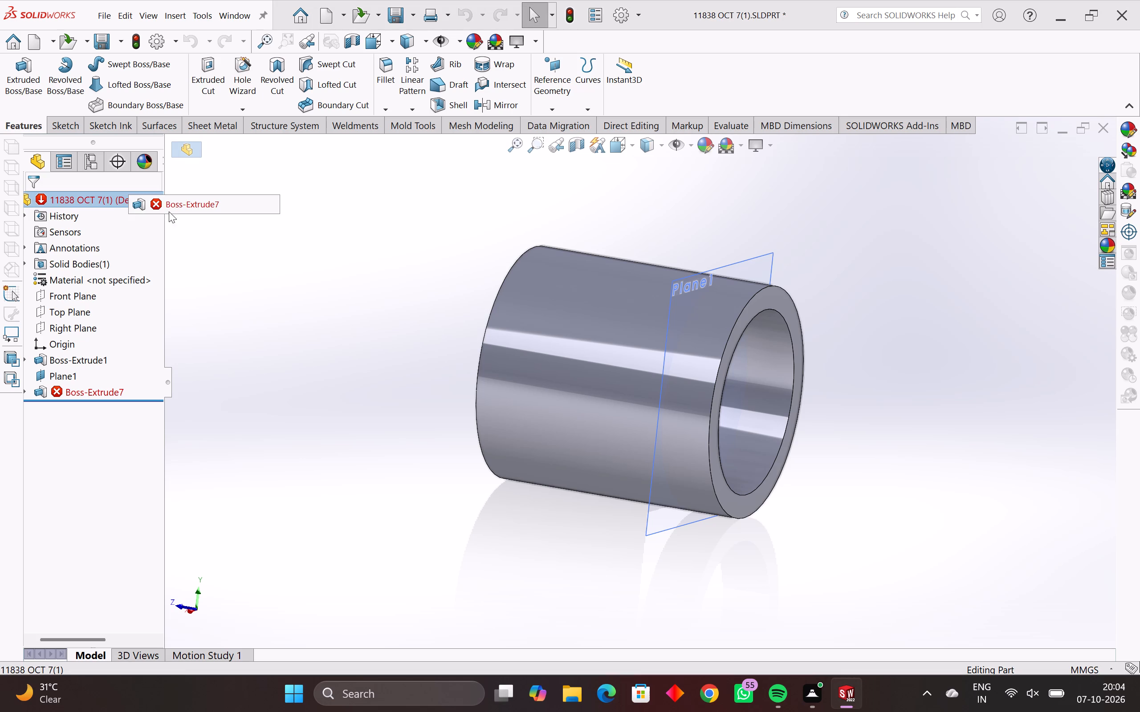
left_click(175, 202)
Open the Boss-Extrude7 definition, examine the Sketch3 profile it uses against the tube, and leave without changes.
right_click(90, 386)
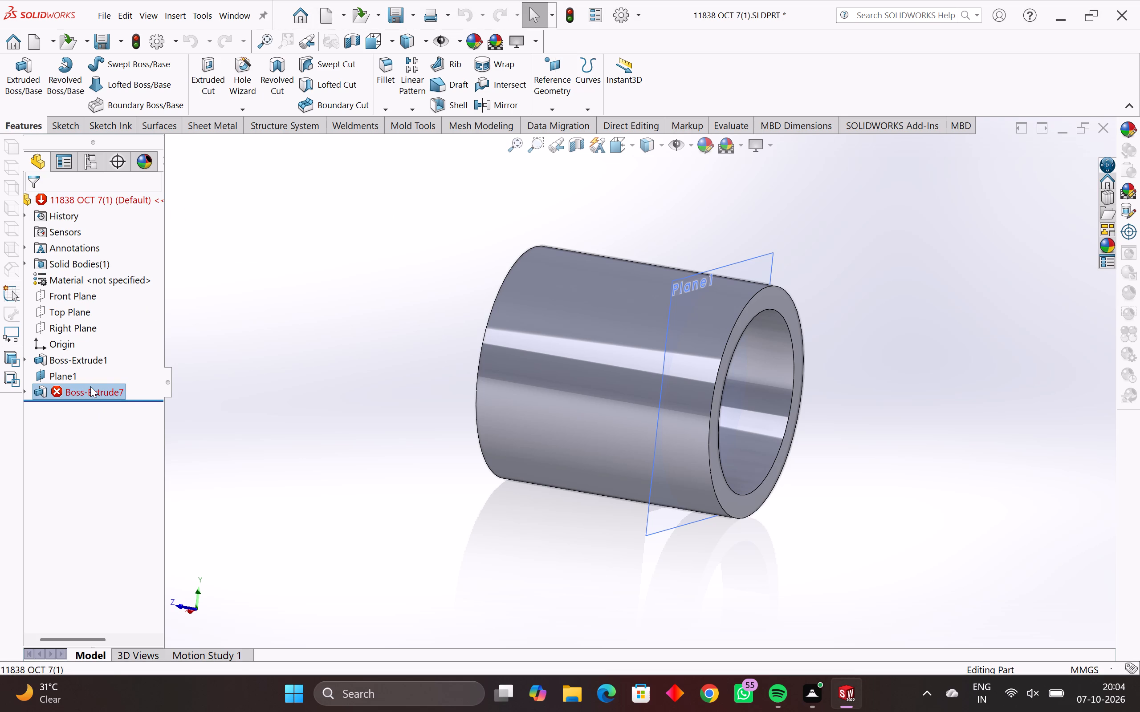
left_click(119, 296)
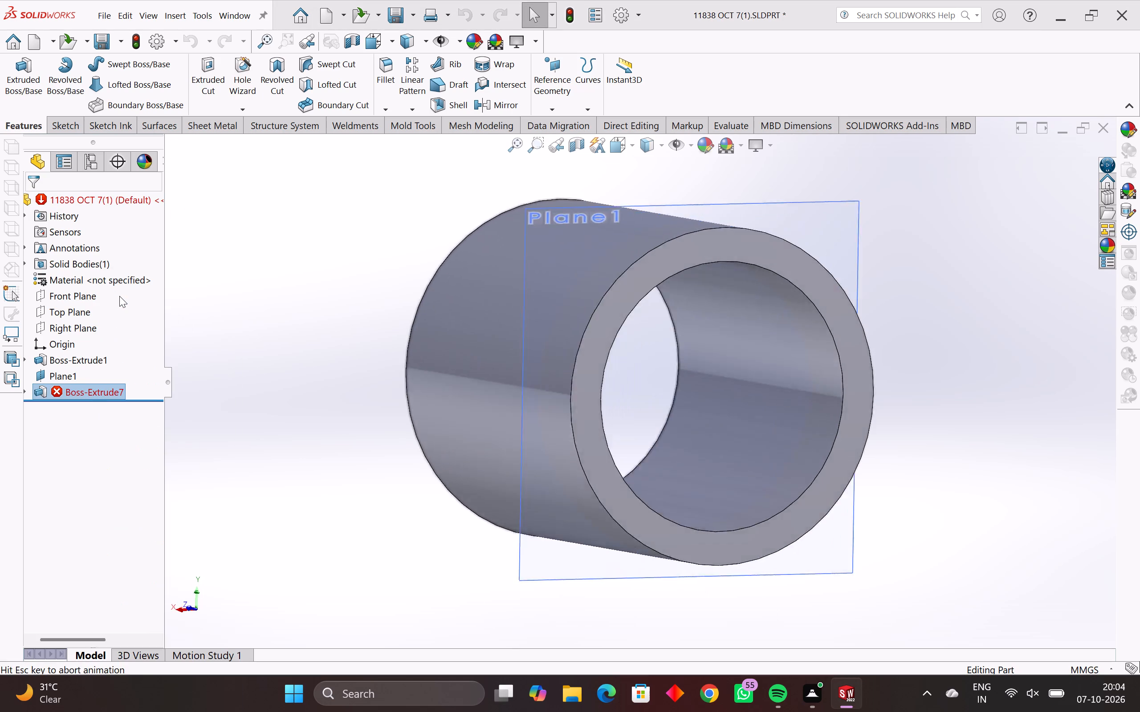
right_click(107, 384)
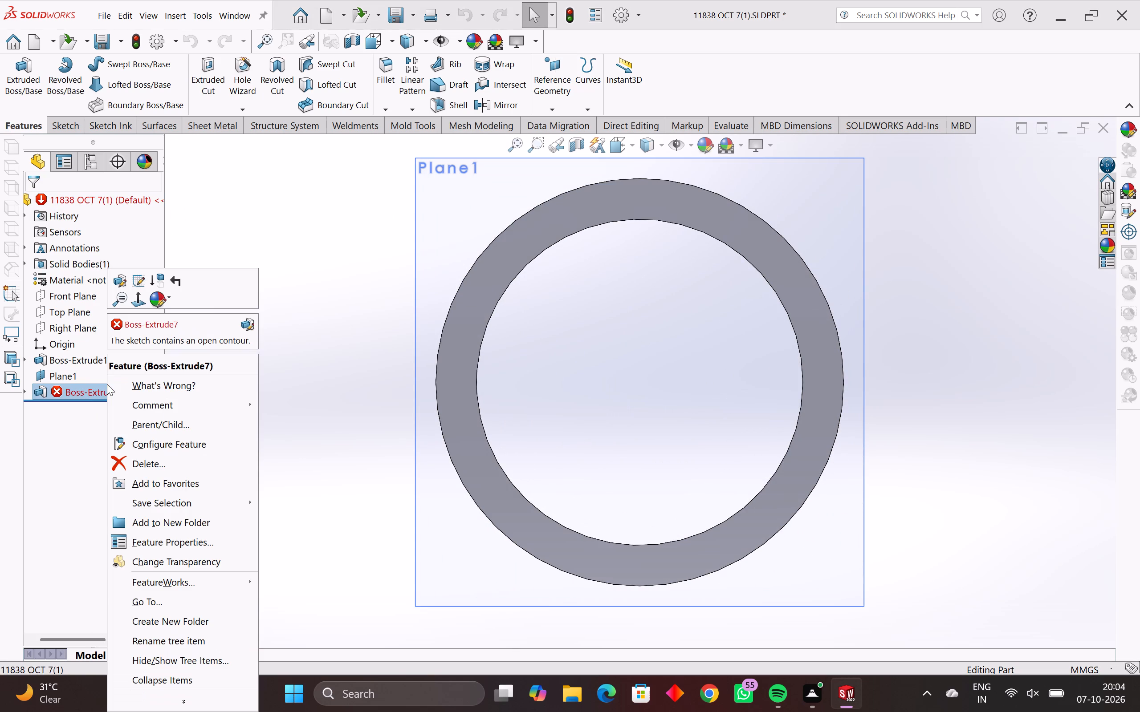
left_click(120, 281)
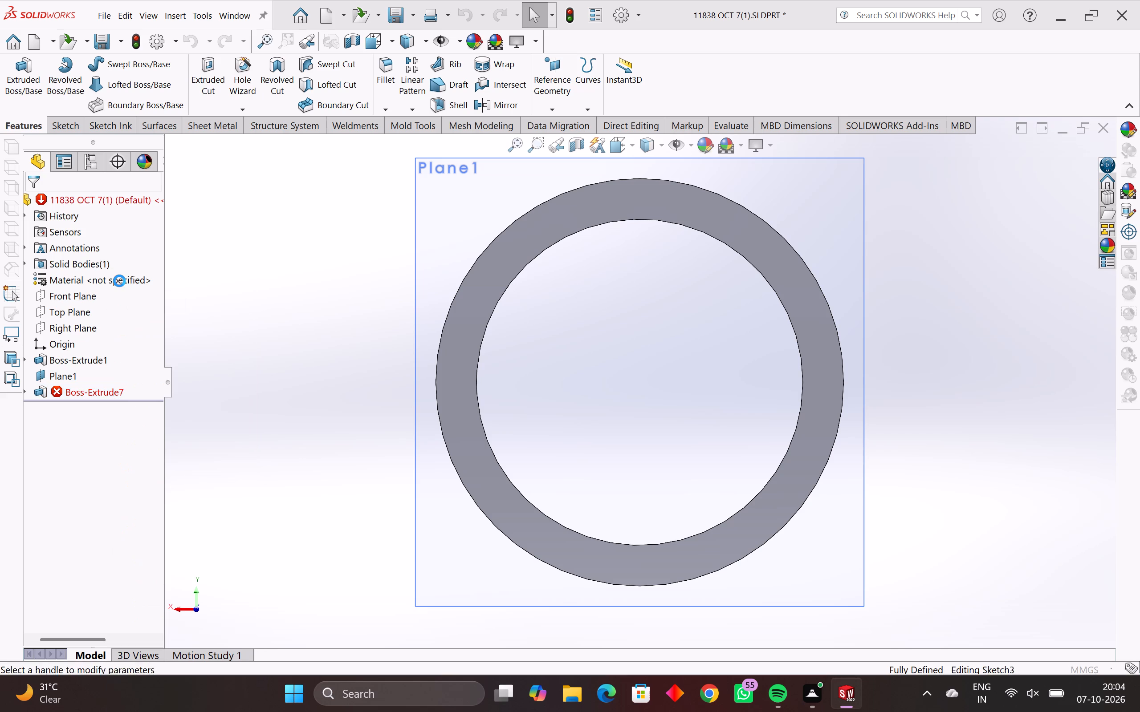
key("Escape")
key("Escape")
key("Escape")
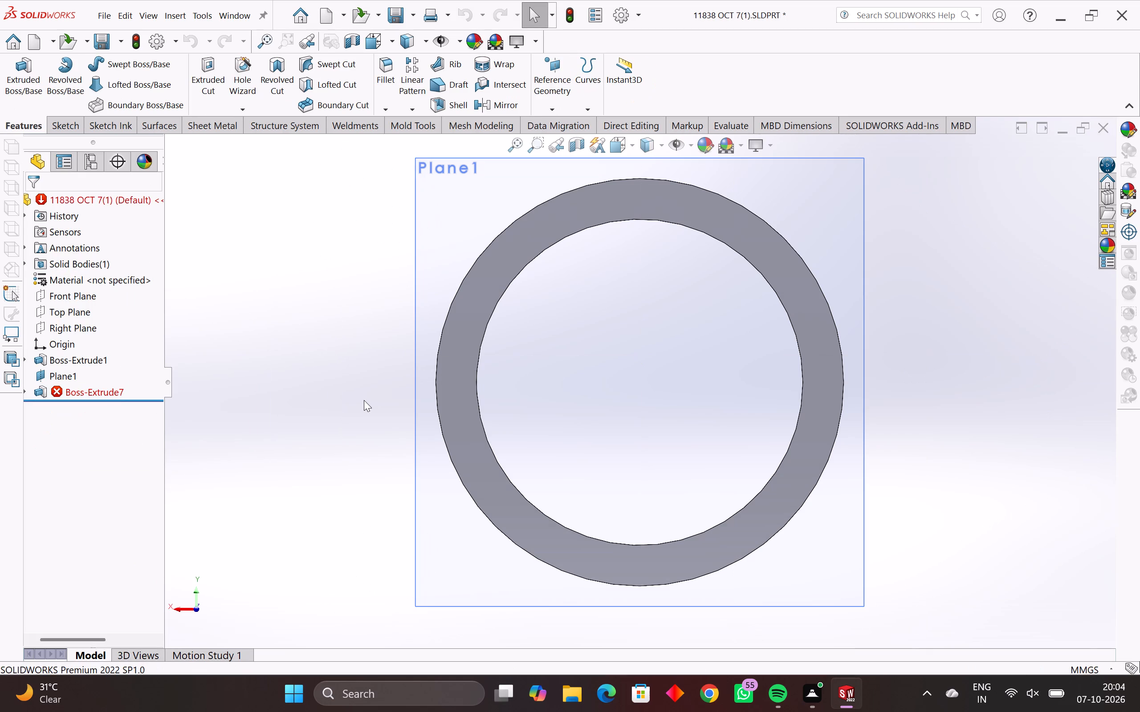
key("Escape")
right_click(95, 396)
left_click(109, 280)
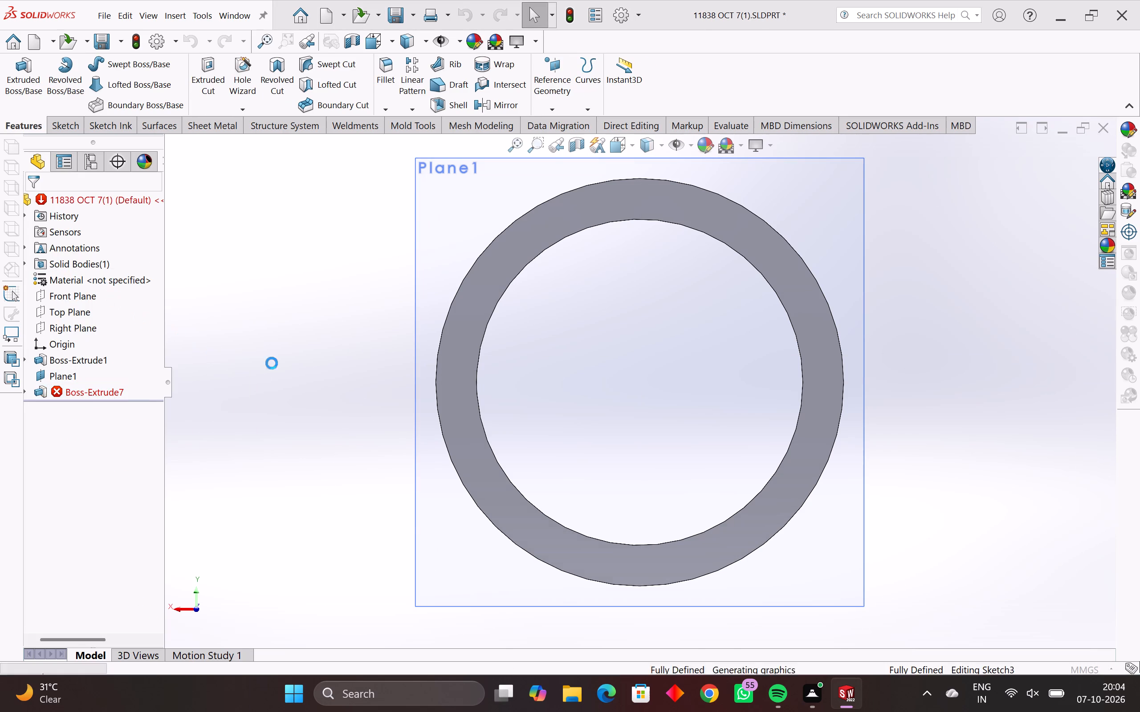
middle_click_drag(312, 372, 387, 465)
scroll(387, 465, "down", 5)
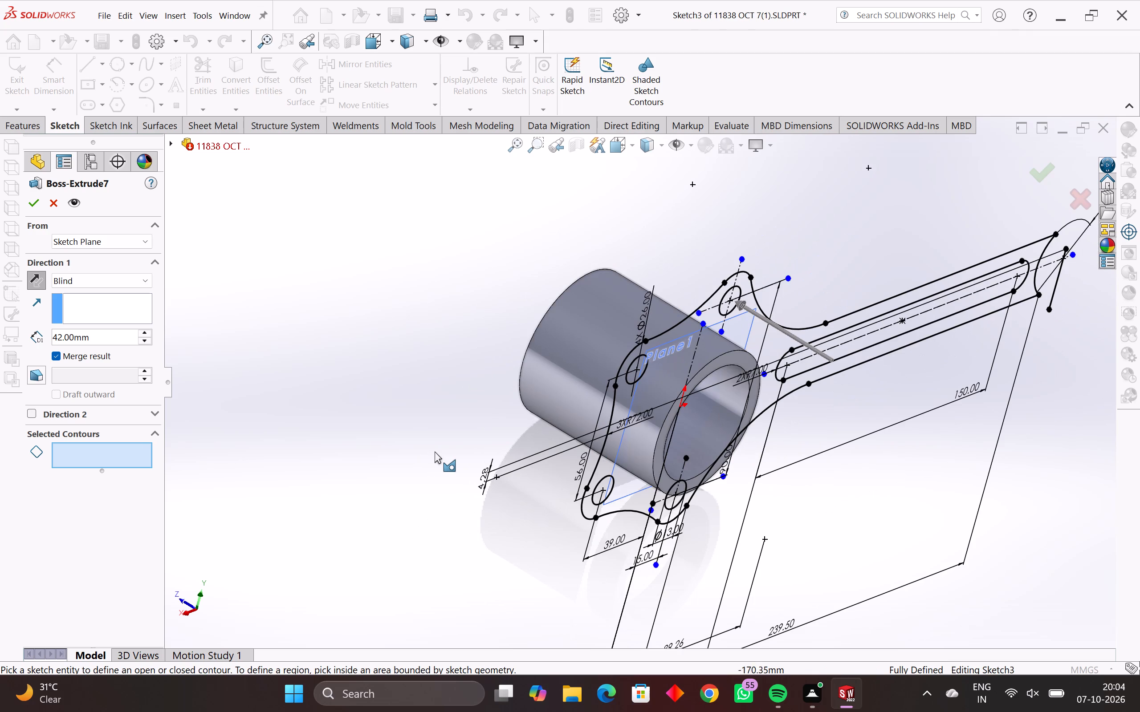
key("Escape")
key("Escape")
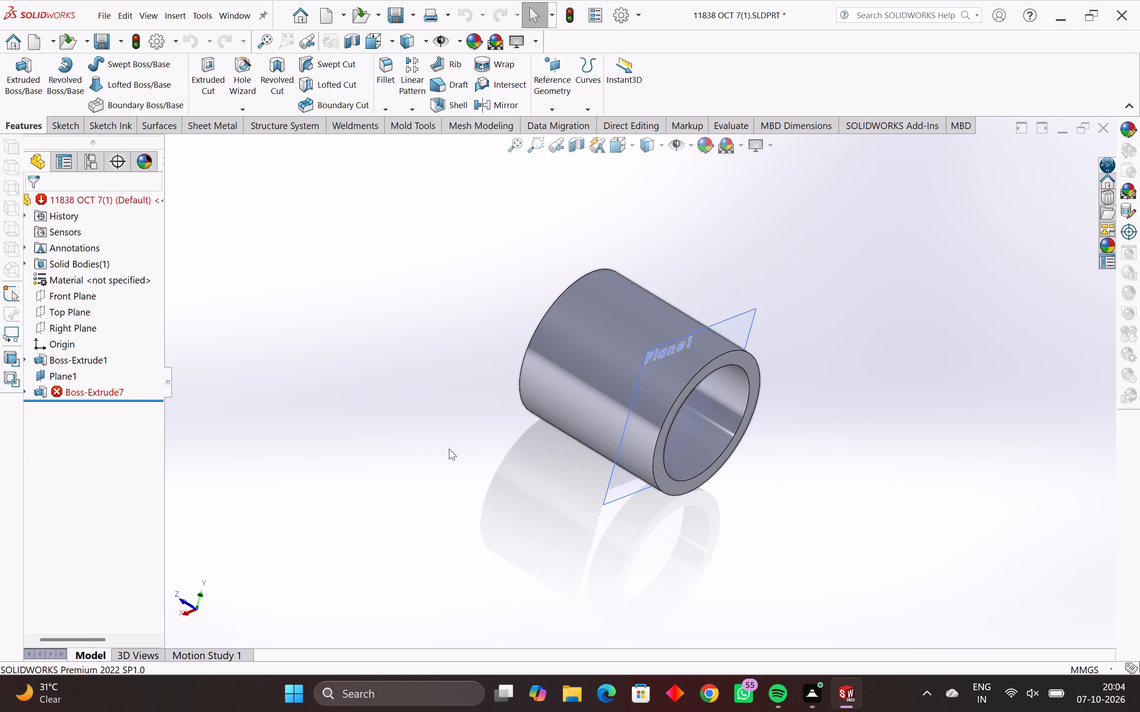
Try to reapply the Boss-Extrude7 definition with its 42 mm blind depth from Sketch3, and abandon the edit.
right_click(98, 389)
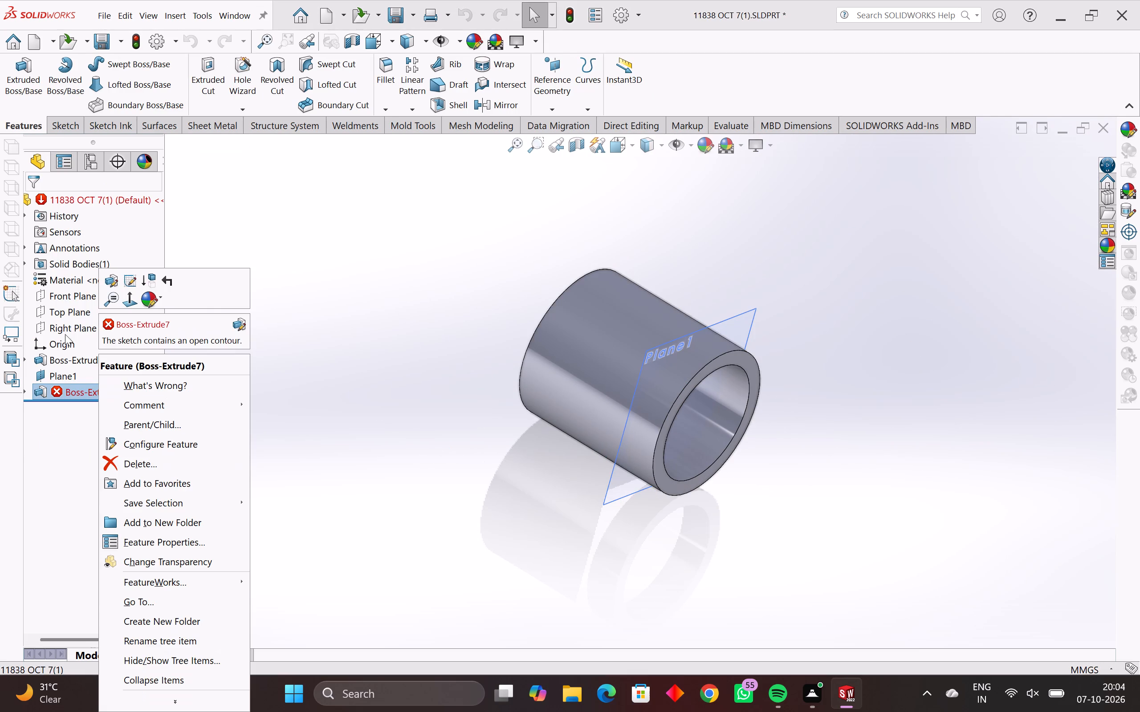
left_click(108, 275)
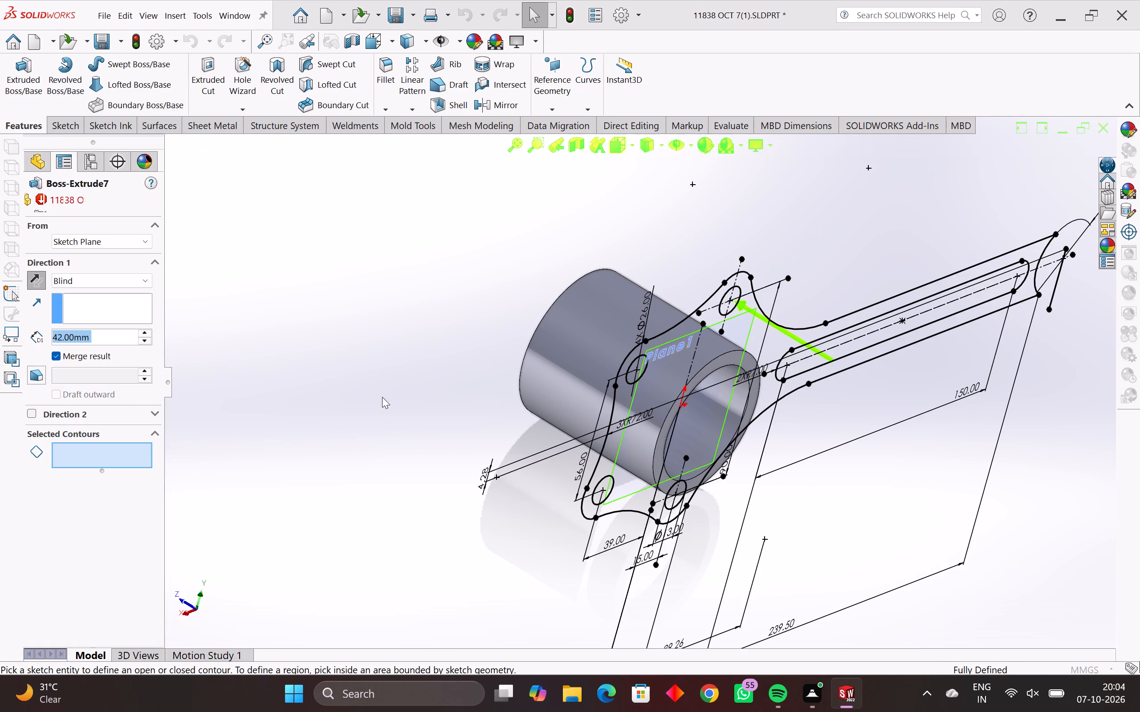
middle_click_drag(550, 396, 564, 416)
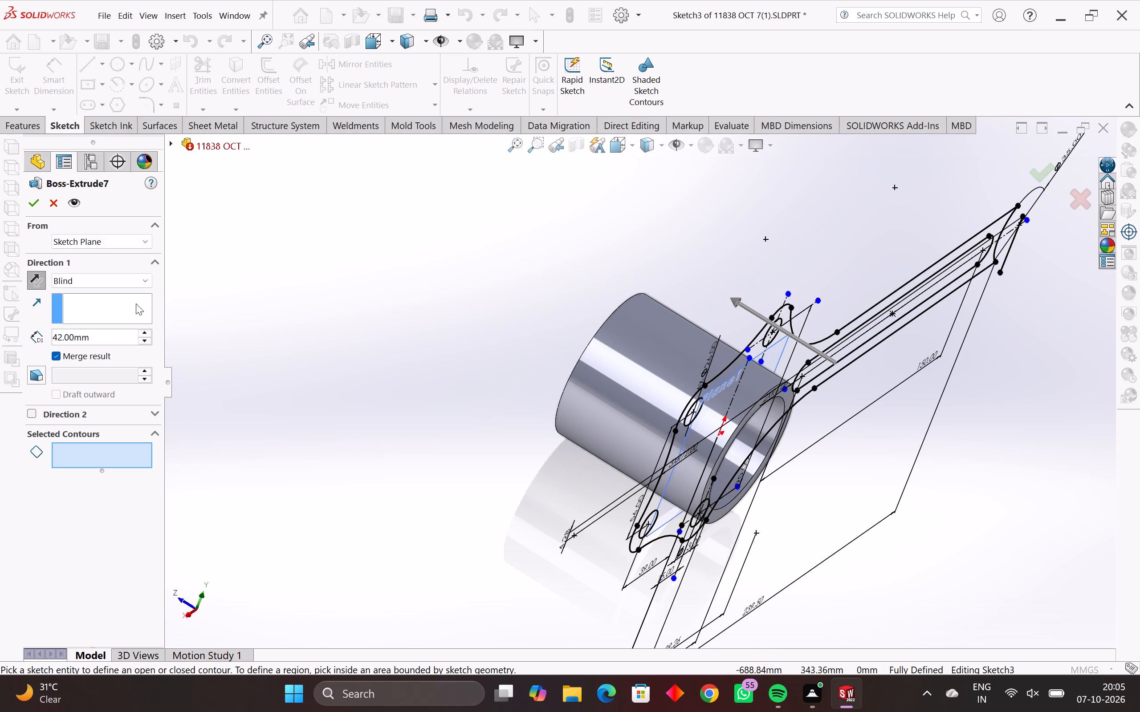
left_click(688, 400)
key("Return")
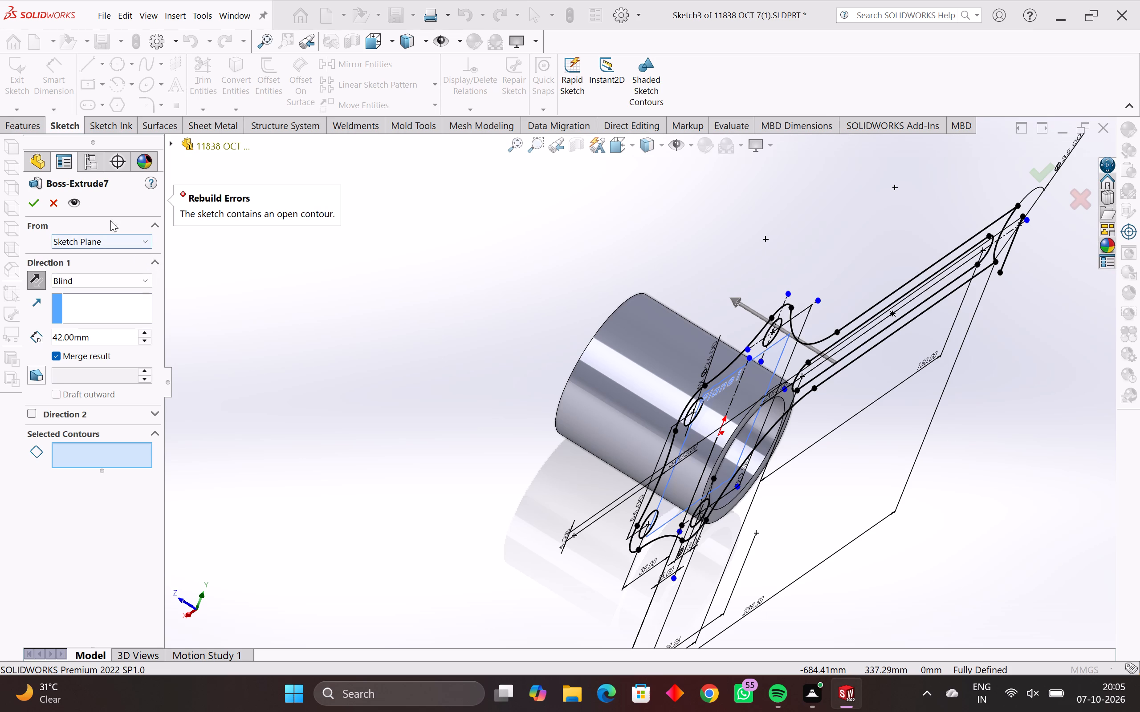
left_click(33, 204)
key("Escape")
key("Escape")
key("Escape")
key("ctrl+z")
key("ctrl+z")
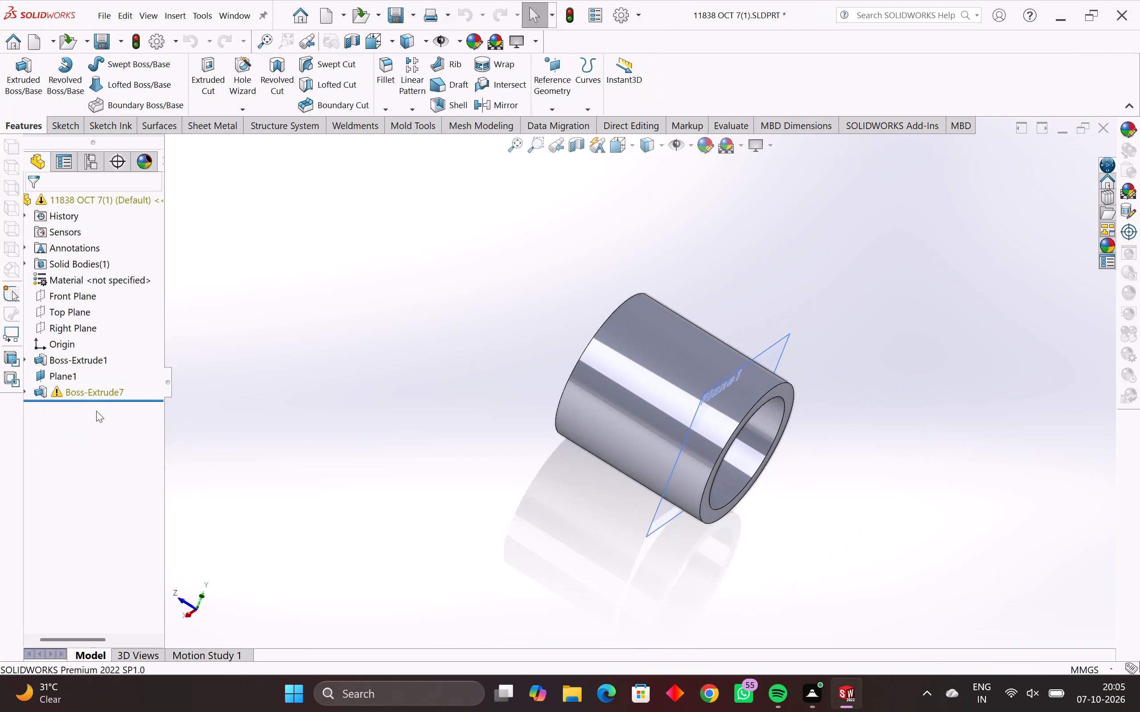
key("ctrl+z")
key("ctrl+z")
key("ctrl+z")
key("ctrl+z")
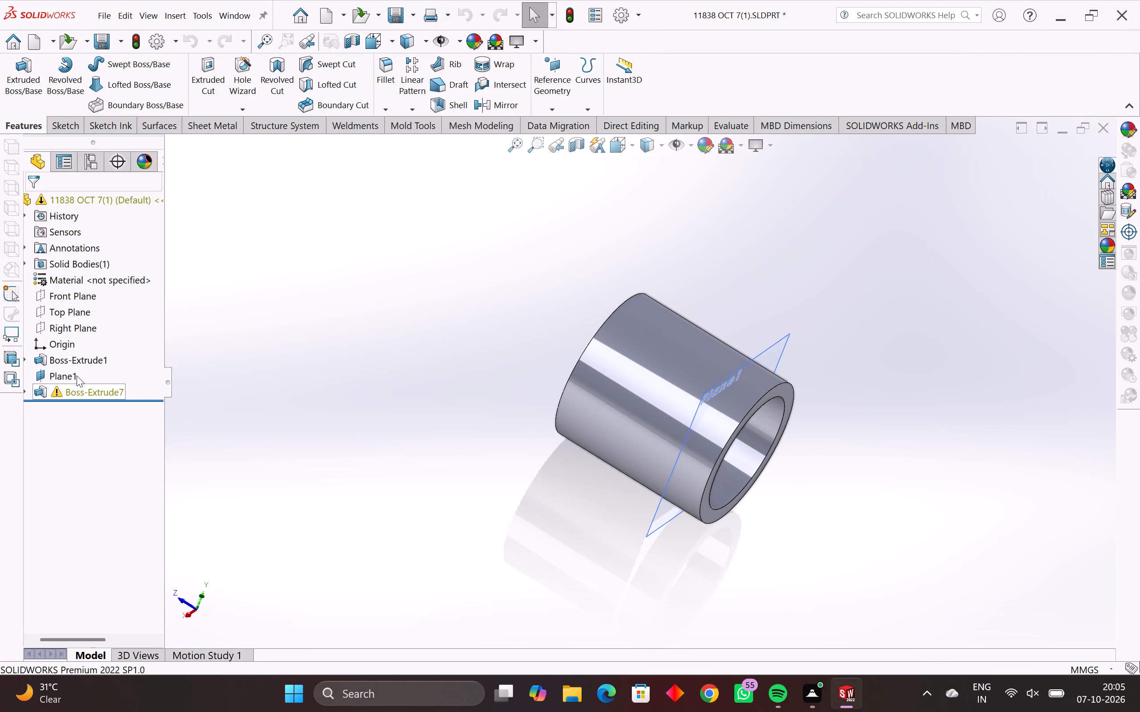
Open the Plane1 definition, examine its face reference and offset, and leave without changes.
left_click(73, 377)
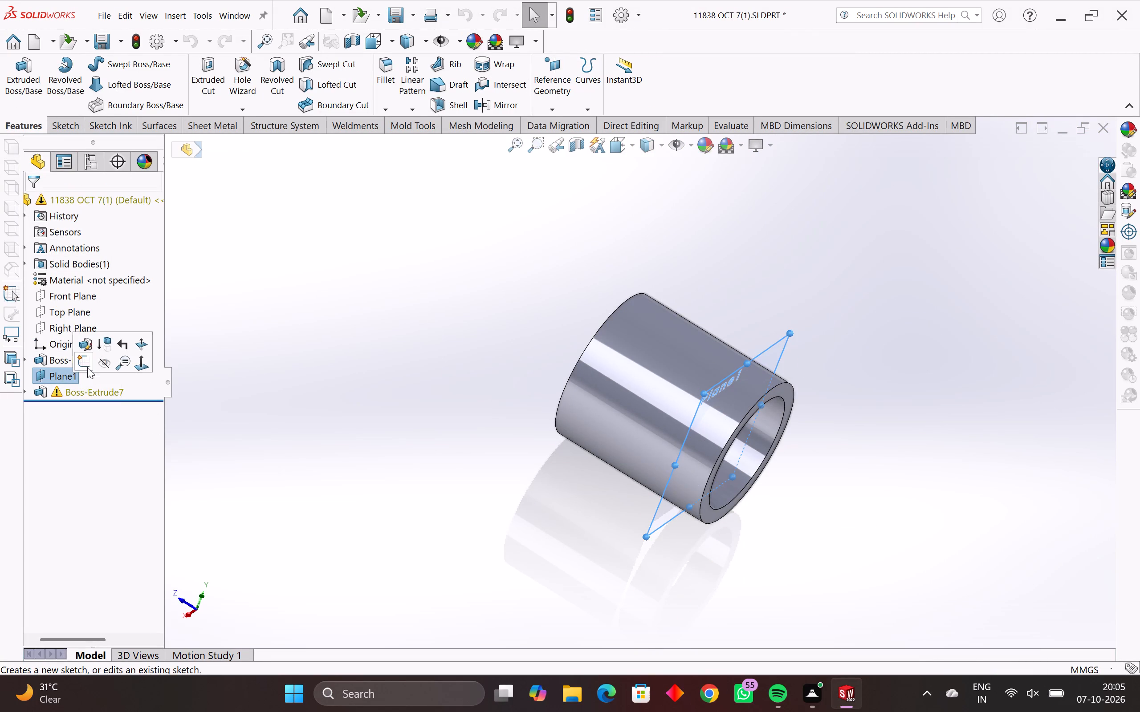
left_click(89, 345)
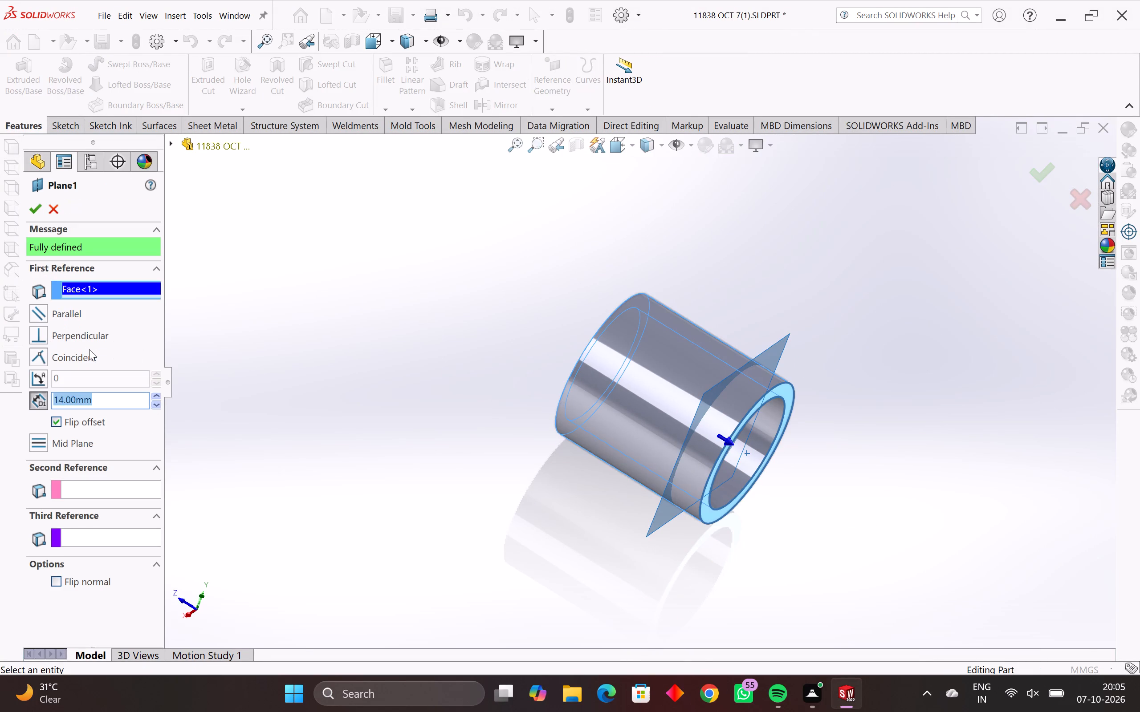
key("Escape")
key("Escape")
key("Escape")
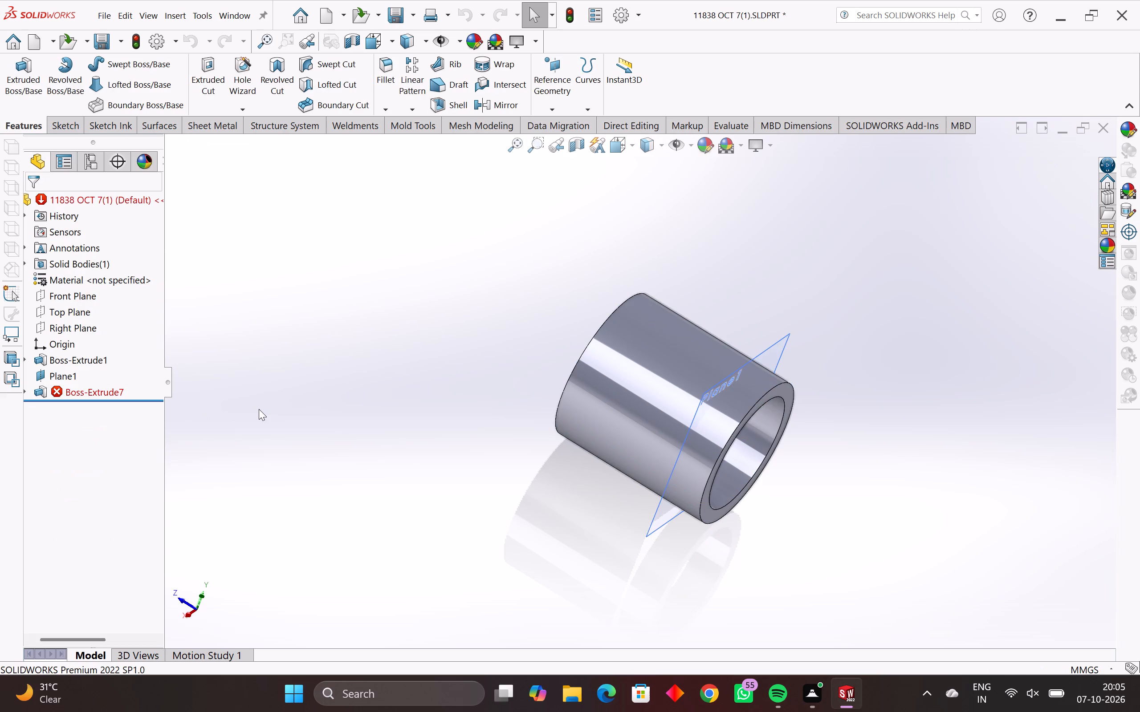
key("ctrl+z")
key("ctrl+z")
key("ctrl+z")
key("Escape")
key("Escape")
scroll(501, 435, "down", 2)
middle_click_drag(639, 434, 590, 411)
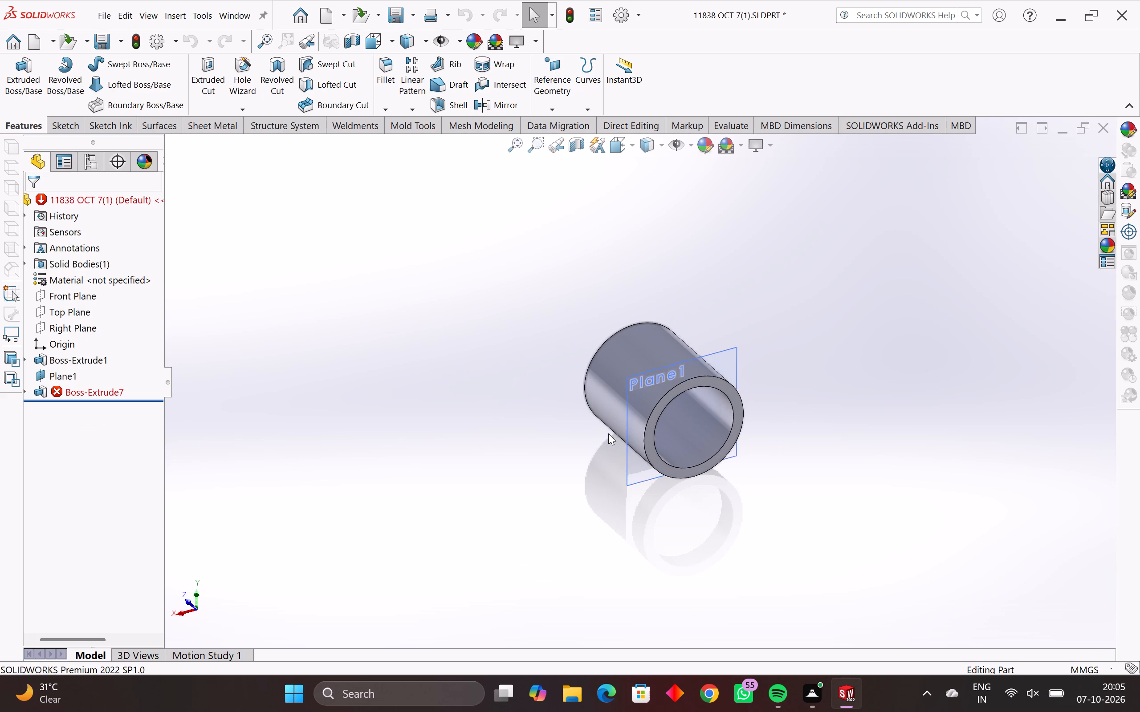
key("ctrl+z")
Delete Plane1 together with its child features Sketch3 and Boss-Extrude7.
right_click(46, 376)
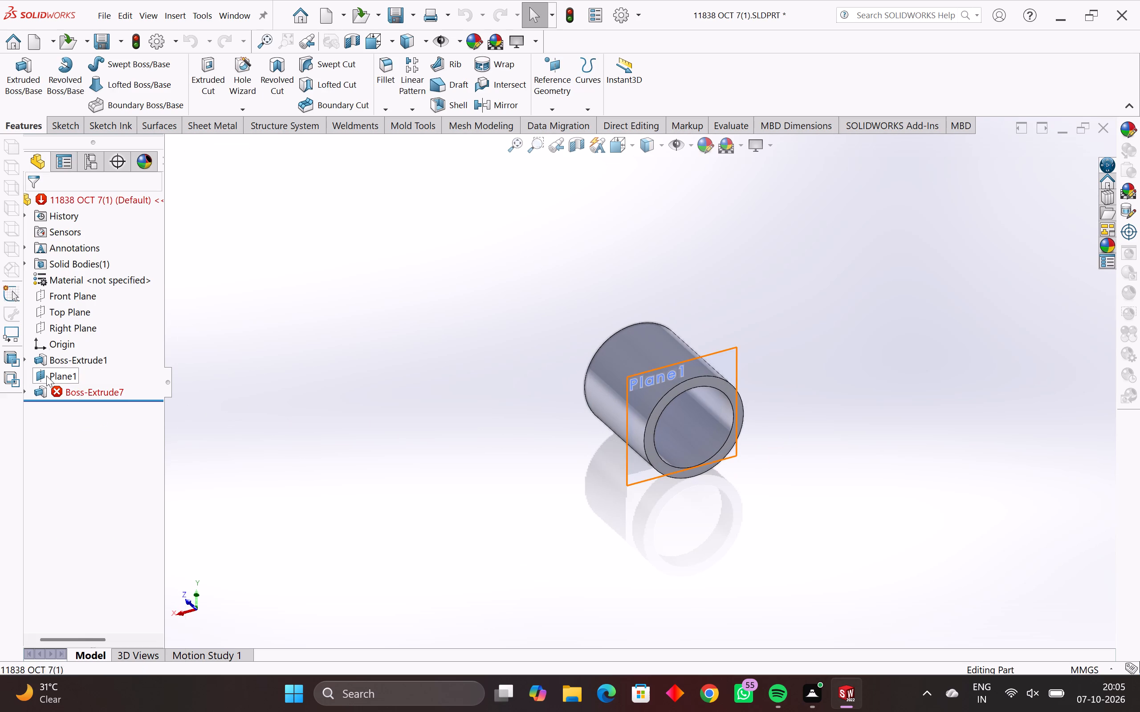
left_click(110, 497)
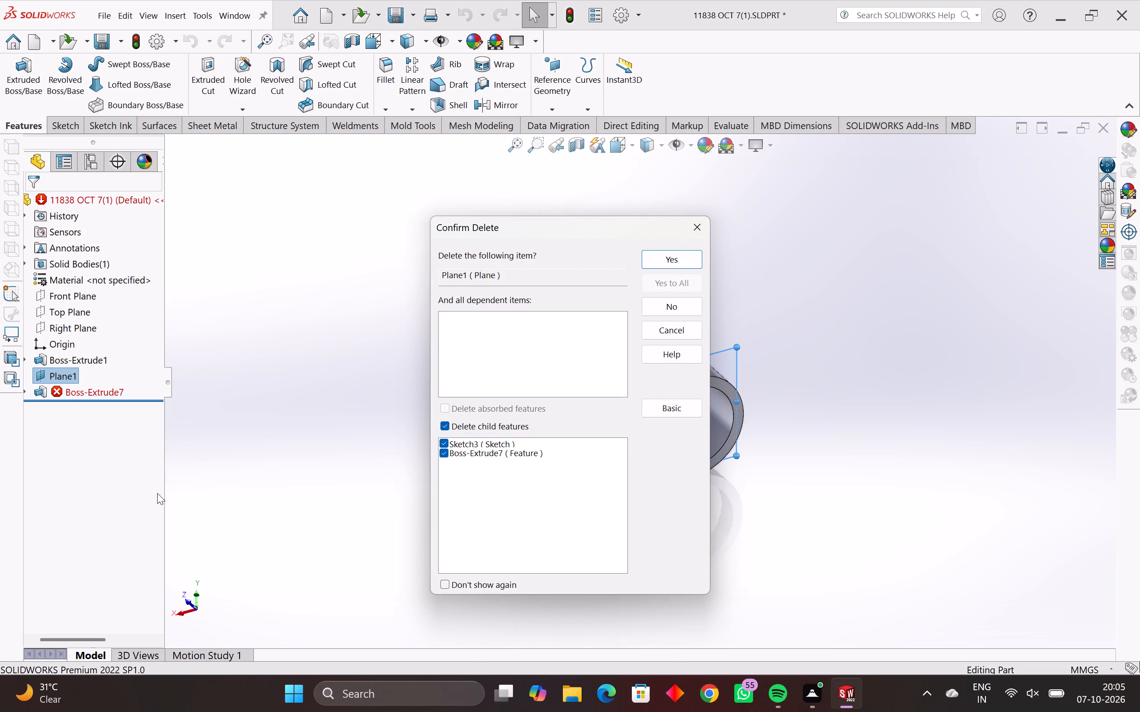
left_click(684, 261)
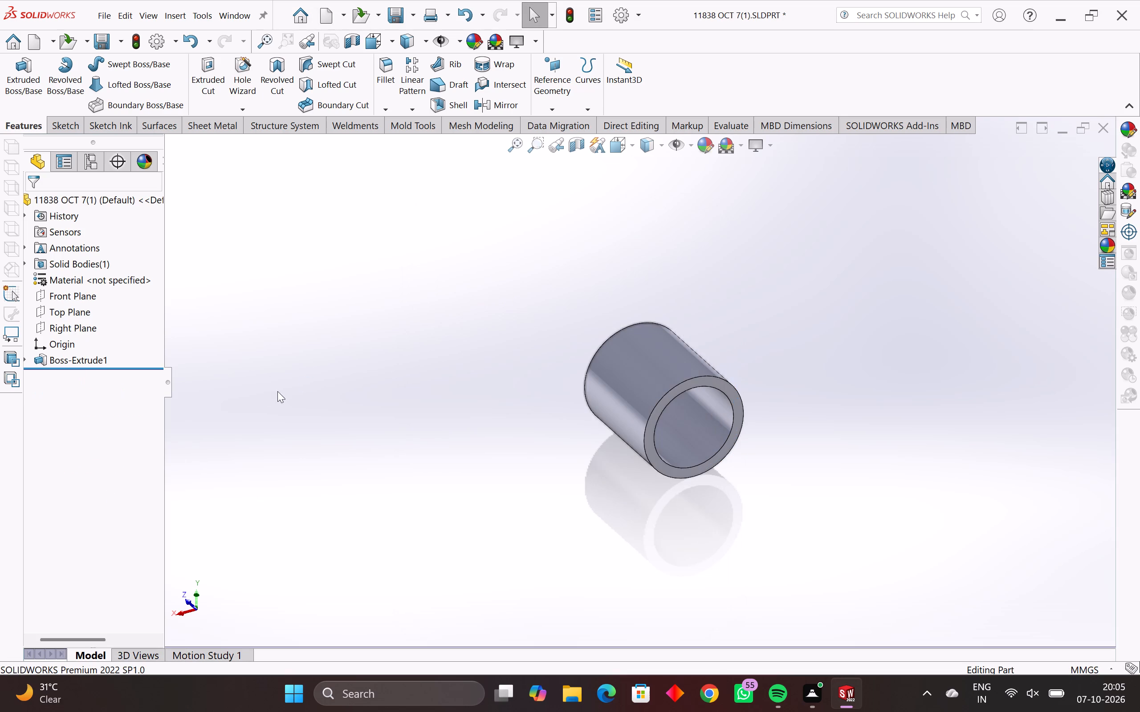
key("Escape")
key("Escape")
Examine the end face and bore of the Boss-Extrude1 tube from several angles.
middle_click_drag(664, 507, 623, 481)
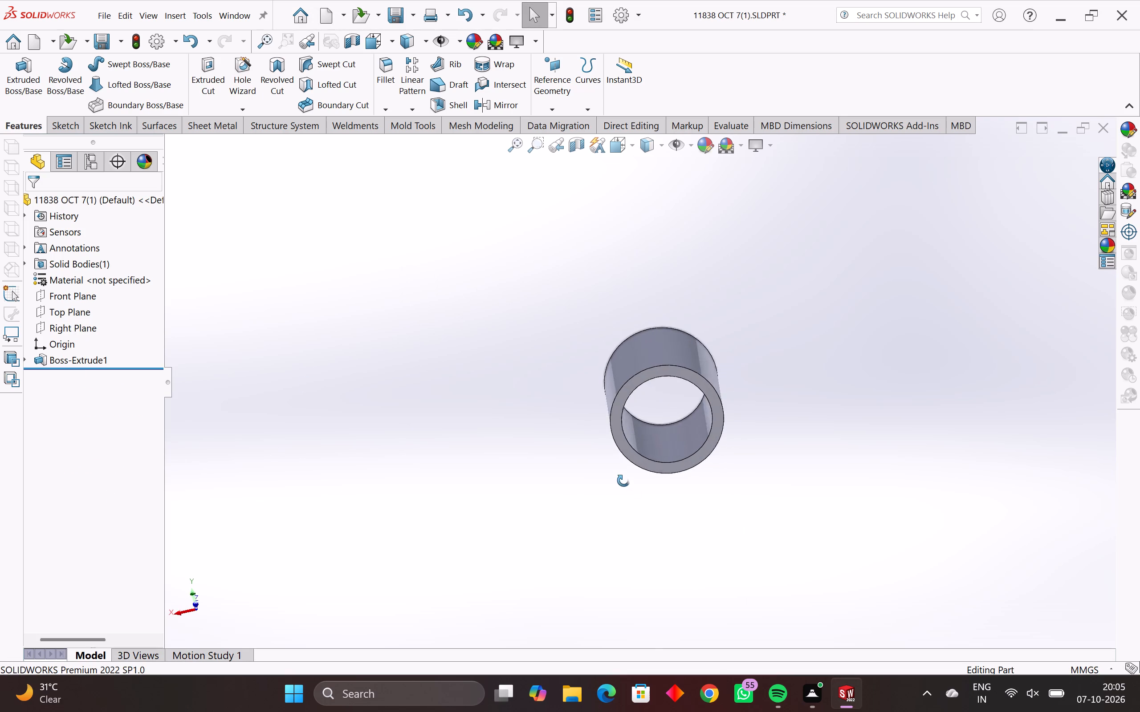
middle_click_drag(623, 481, 618, 446)
scroll(659, 416, "up", 3)
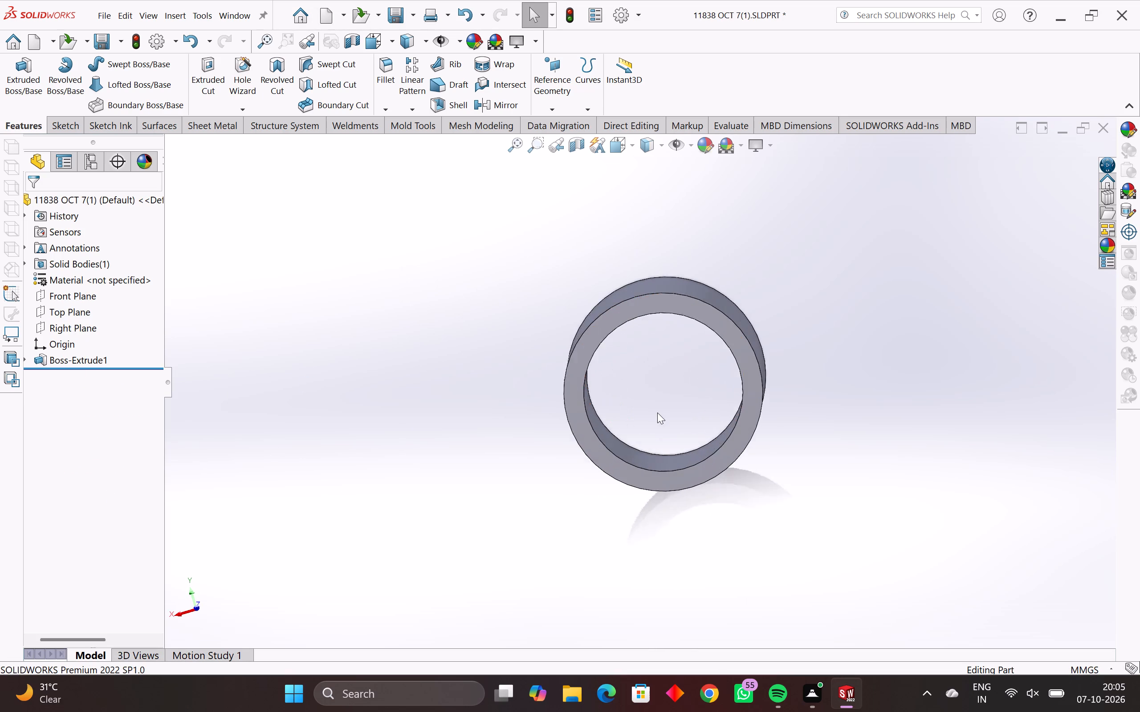
scroll(657, 413, "up", 1)
scroll(696, 390, "down", 4)
scroll(727, 375, "up", 5)
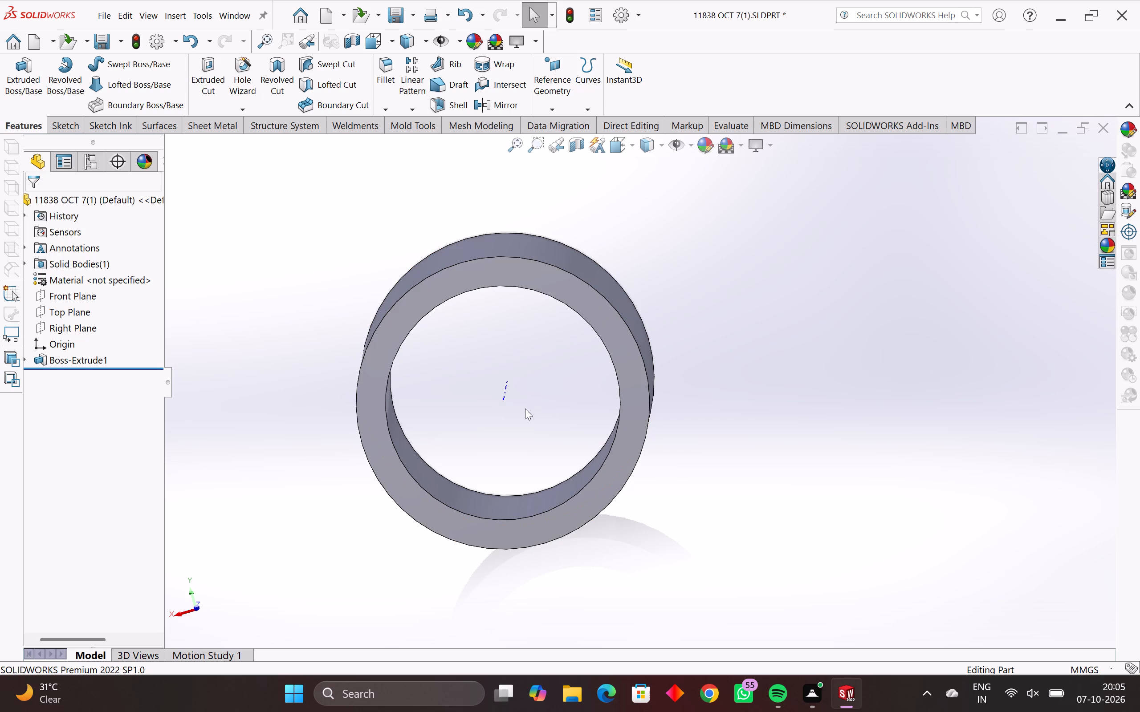
middle_click_drag(571, 415, 569, 425)
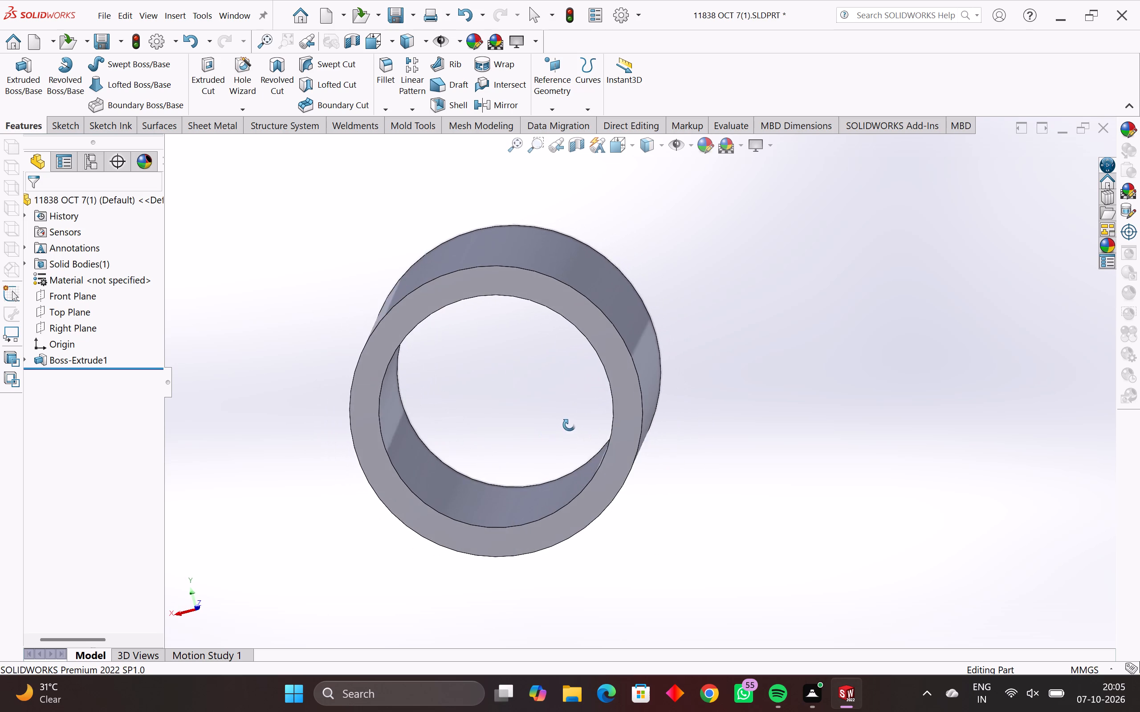
middle_click_drag(569, 425, 572, 447)
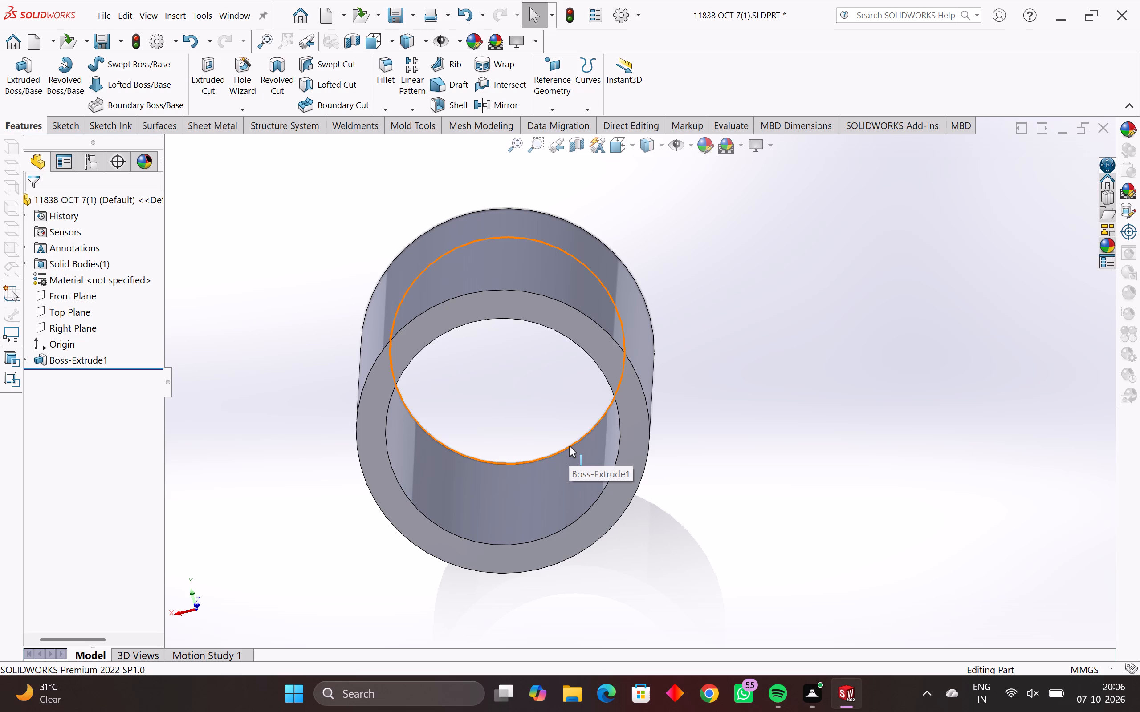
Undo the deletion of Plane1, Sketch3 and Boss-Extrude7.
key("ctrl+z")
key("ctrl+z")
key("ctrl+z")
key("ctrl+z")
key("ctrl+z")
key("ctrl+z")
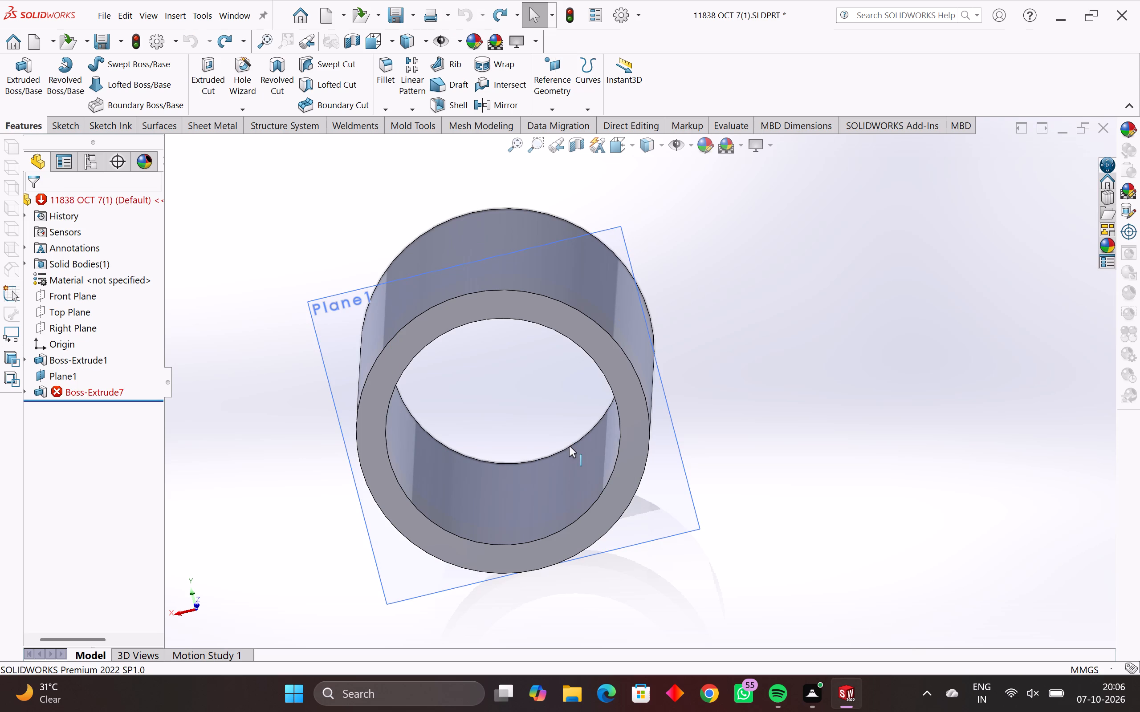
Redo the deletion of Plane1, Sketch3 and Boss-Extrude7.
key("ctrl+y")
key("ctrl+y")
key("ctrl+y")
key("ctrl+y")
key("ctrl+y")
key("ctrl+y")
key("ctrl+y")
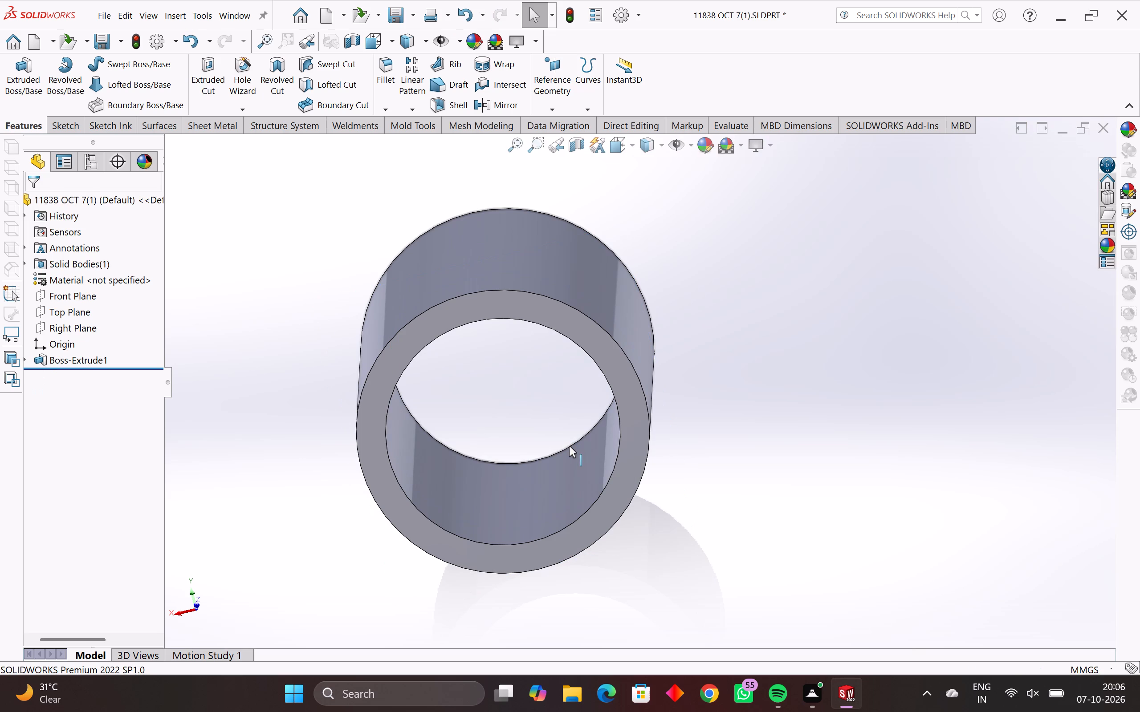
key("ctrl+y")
Examine the Boss-Extrude1 tube's inner and outer walls and end face, close up and from a distance.
middle_click_drag(502, 433, 470, 409)
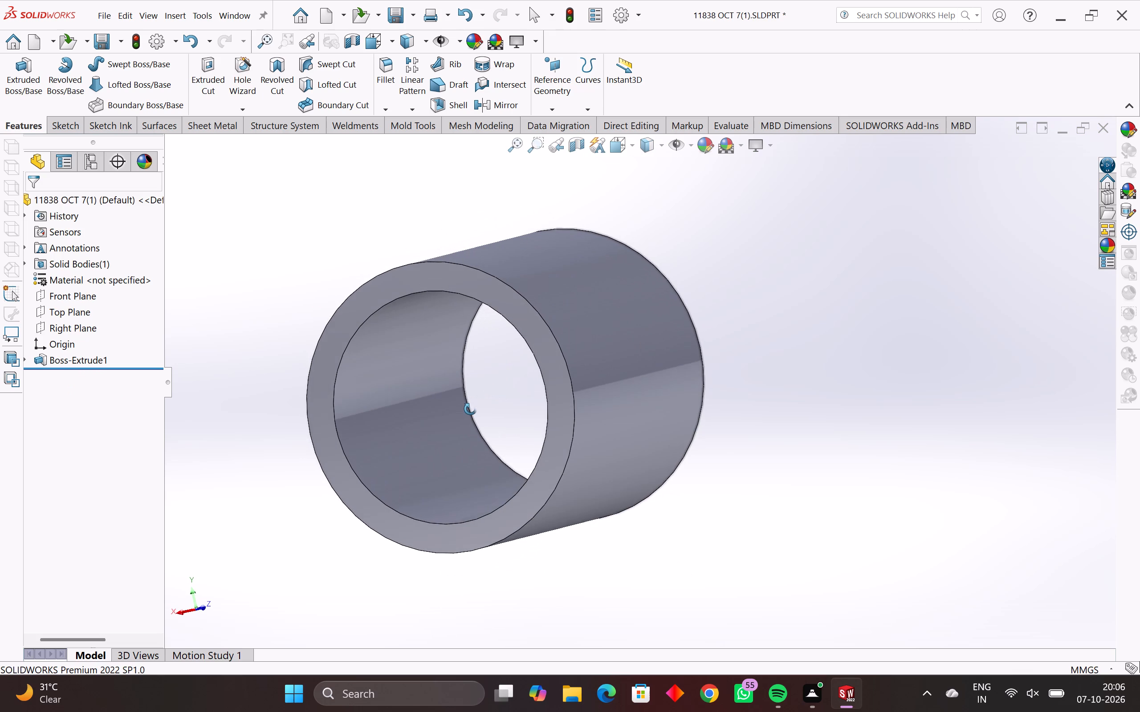
middle_click_drag(470, 409, 490, 439)
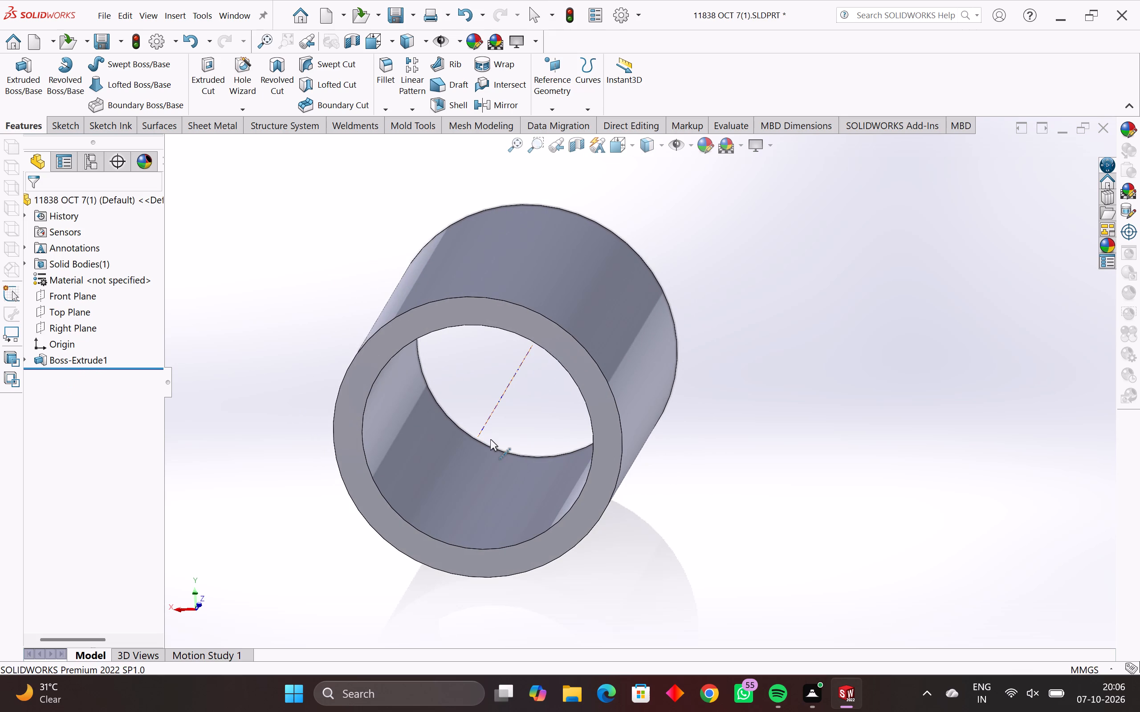
scroll(490, 439, "up", 3)
scroll(490, 439, "down", 3)
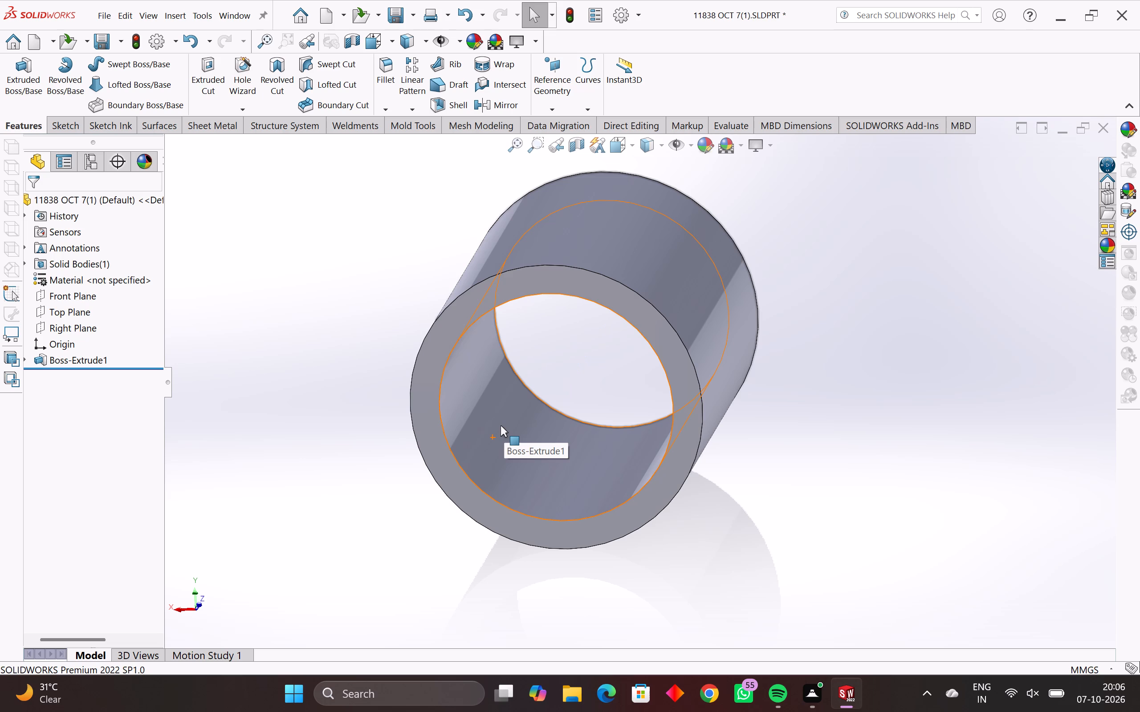
scroll(489, 434, "up", 3)
scroll(489, 434, "down", 1)
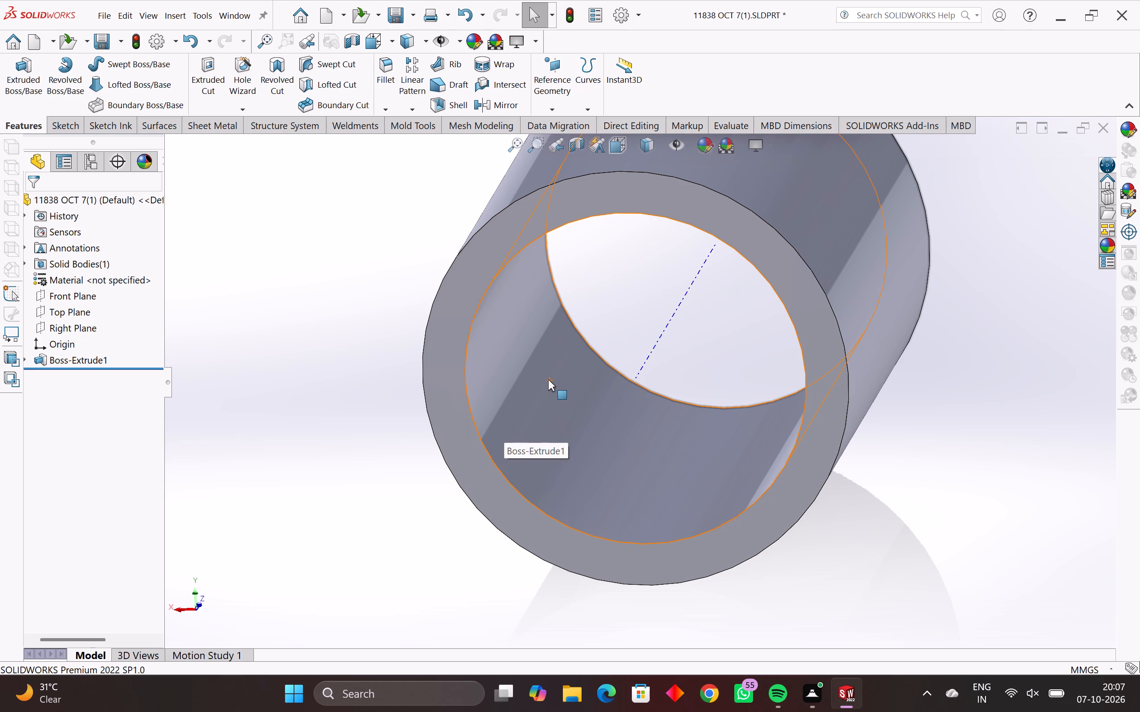
key("Escape")
key("Escape")
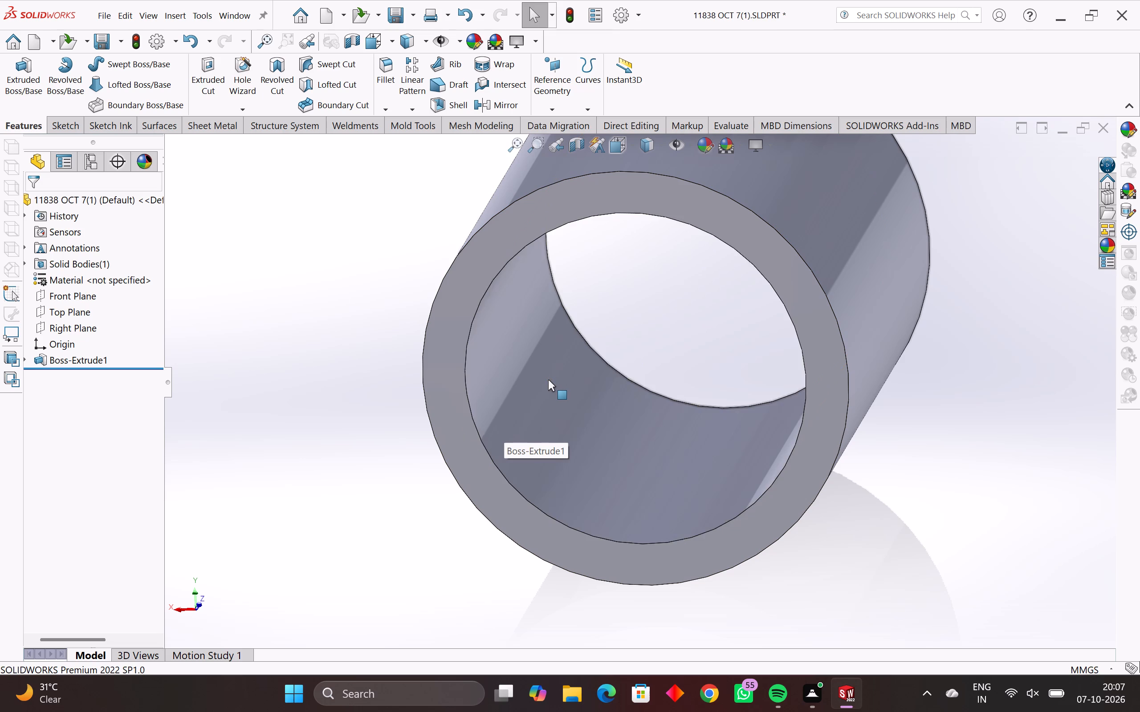
key("Escape")
scroll(717, 412, "up", 3)
scroll(715, 409, "down", 4)
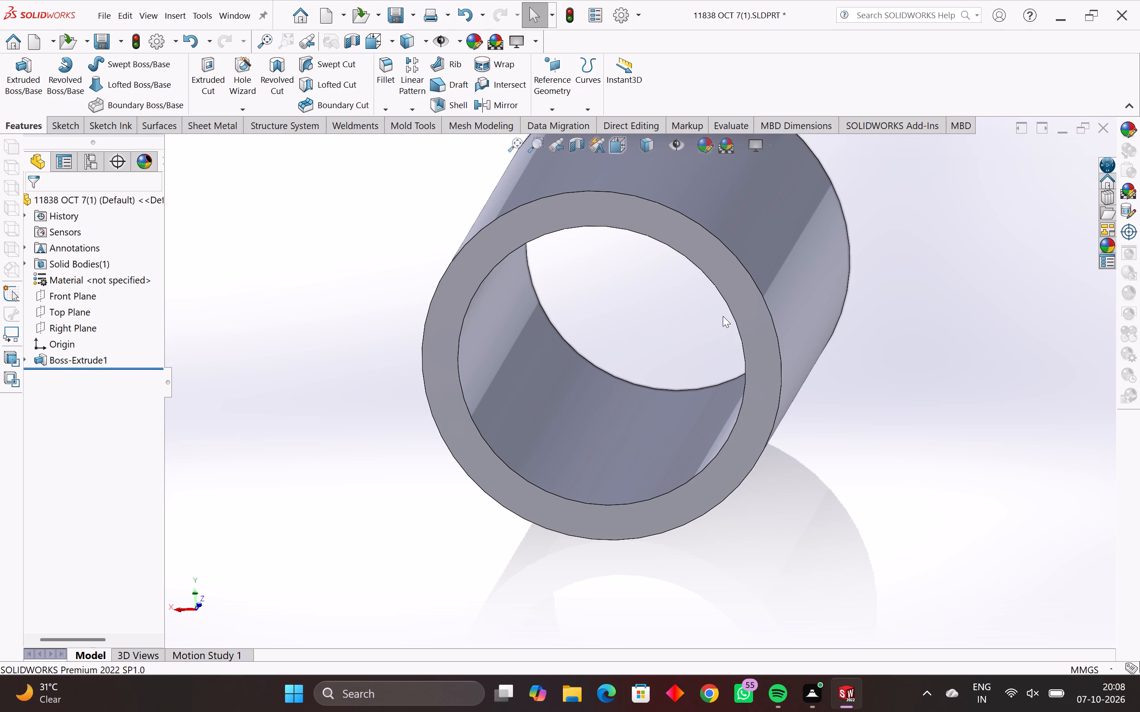
scroll(722, 316, "down", 3)
scroll(684, 336, "down", 3)
scroll(679, 354, "up", 5)
scroll(679, 354, "down", 9)
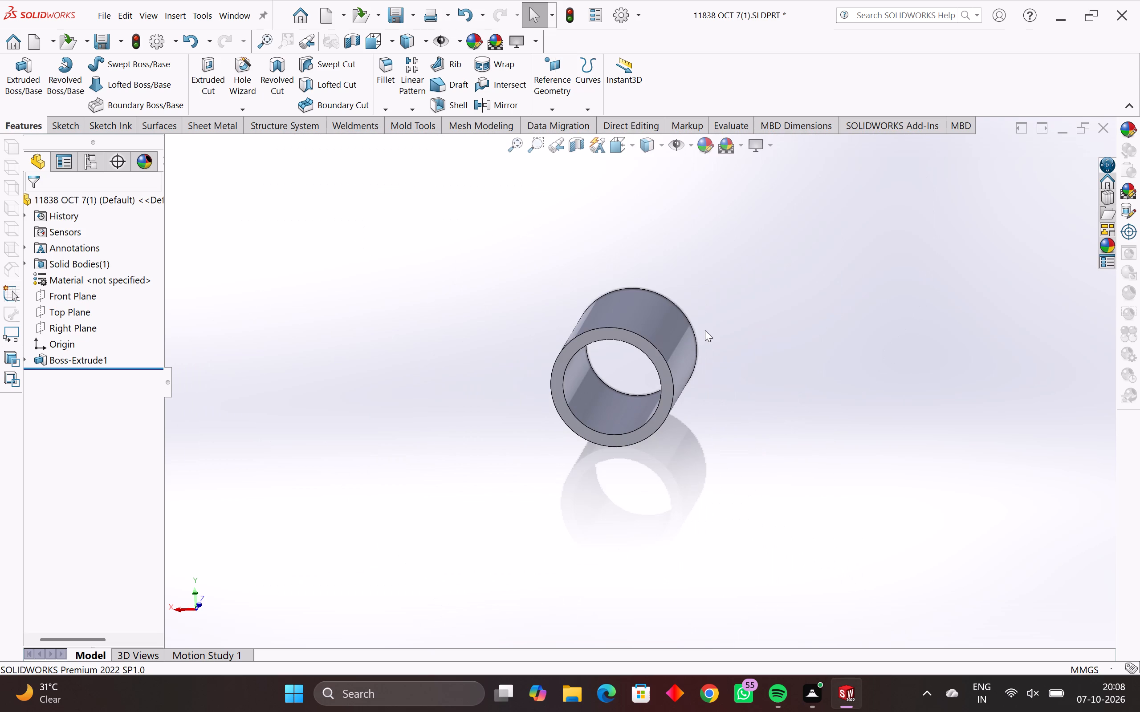
Delete the Boss-Extrude1 tube feature while keeping its absorbed Sketch1.
left_click_drag(723, 299, 591, 392)
left_click(592, 343)
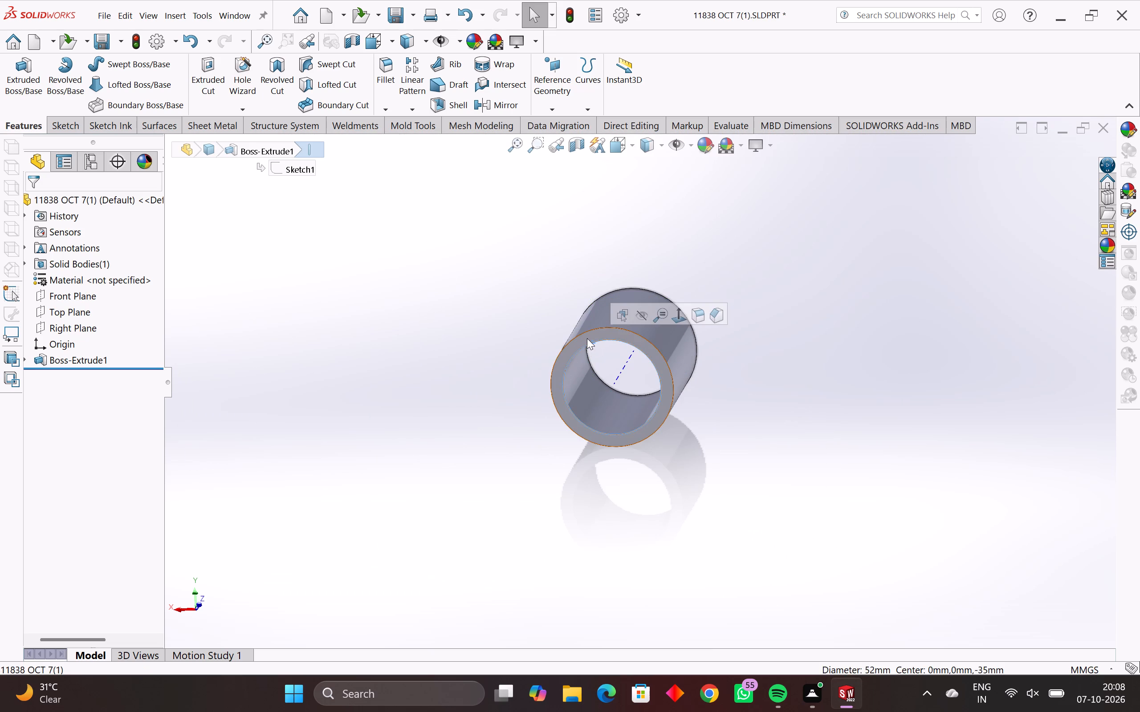
left_click(587, 338)
scroll(600, 345, "up", 4)
middle_click_drag(612, 349, 594, 362)
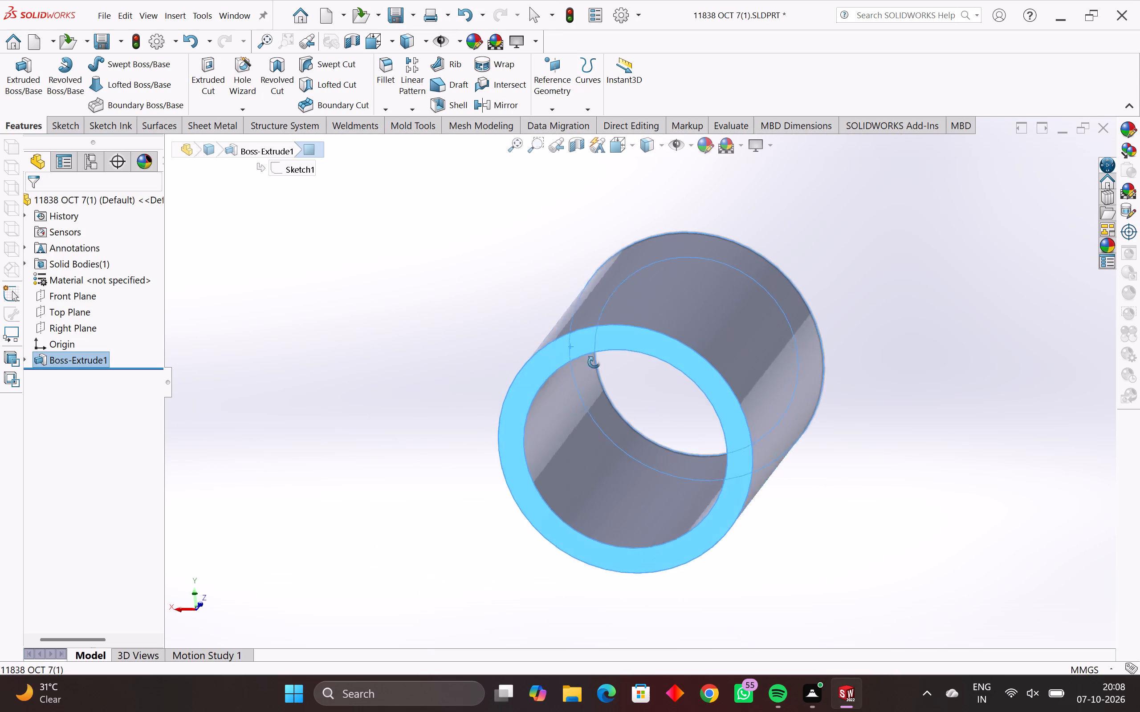
middle_click_drag(594, 362, 537, 389)
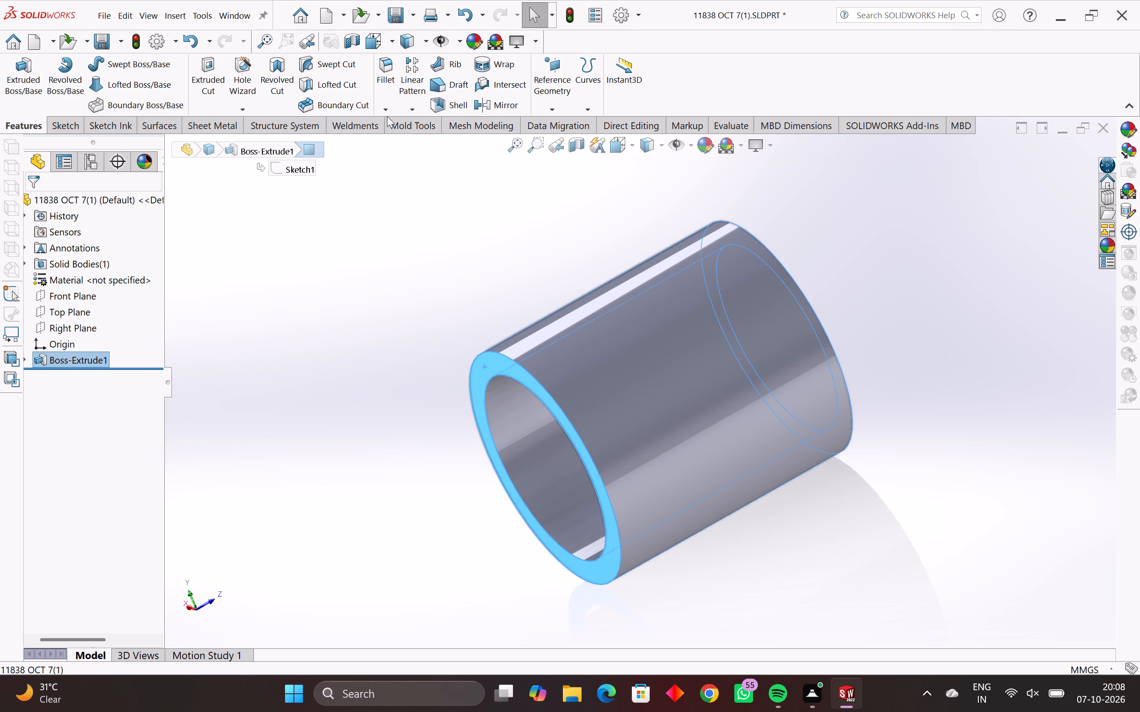
left_click(662, 335)
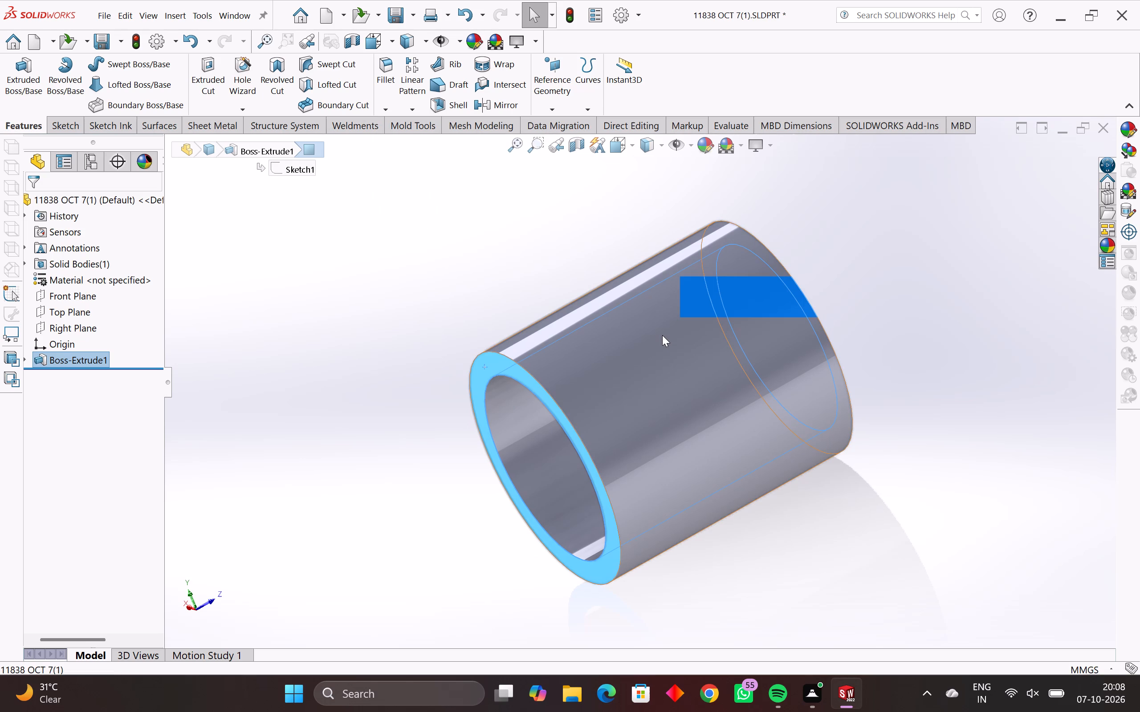
key("Delete")
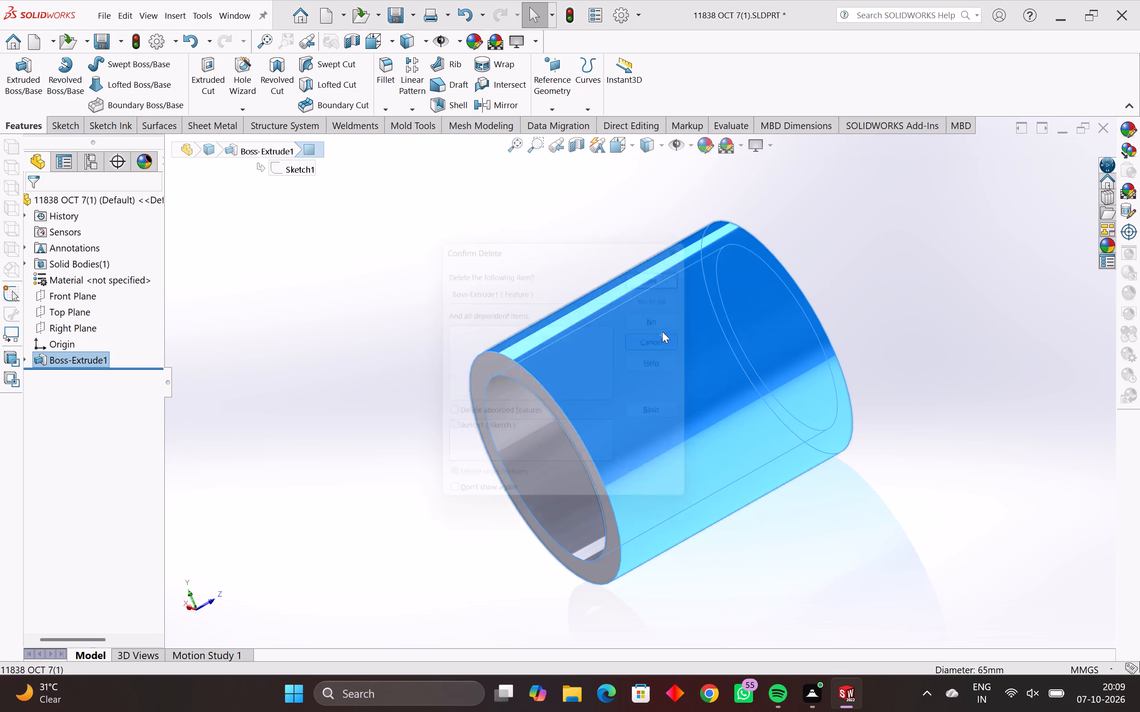
left_click(675, 257)
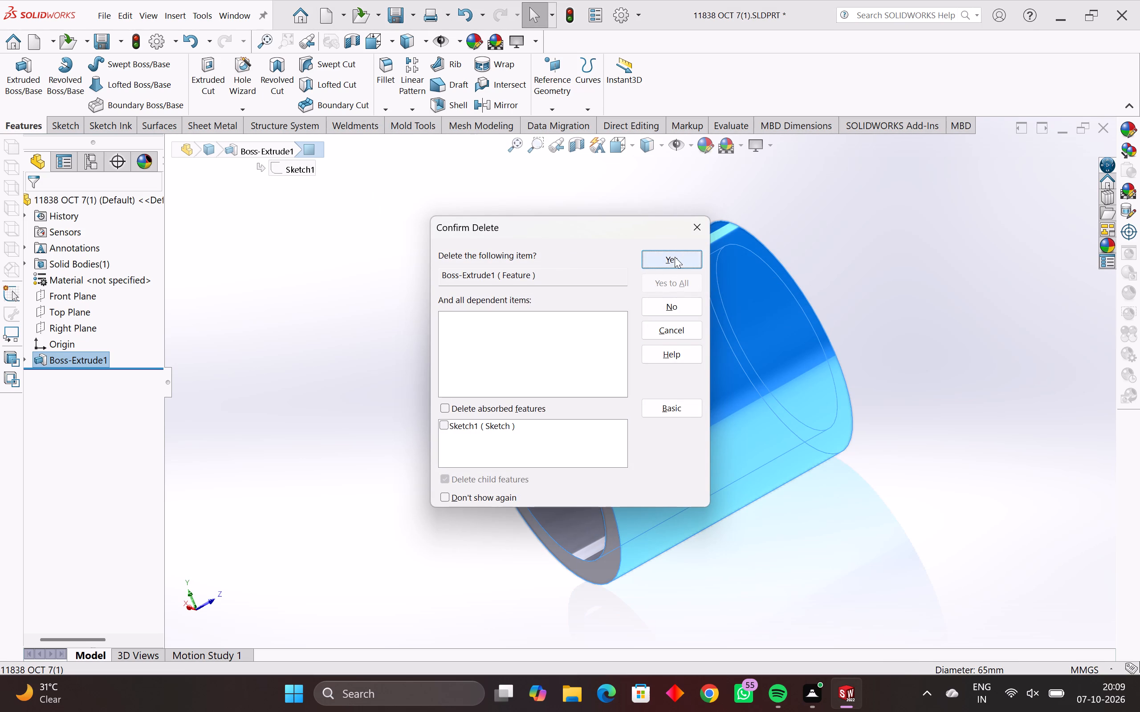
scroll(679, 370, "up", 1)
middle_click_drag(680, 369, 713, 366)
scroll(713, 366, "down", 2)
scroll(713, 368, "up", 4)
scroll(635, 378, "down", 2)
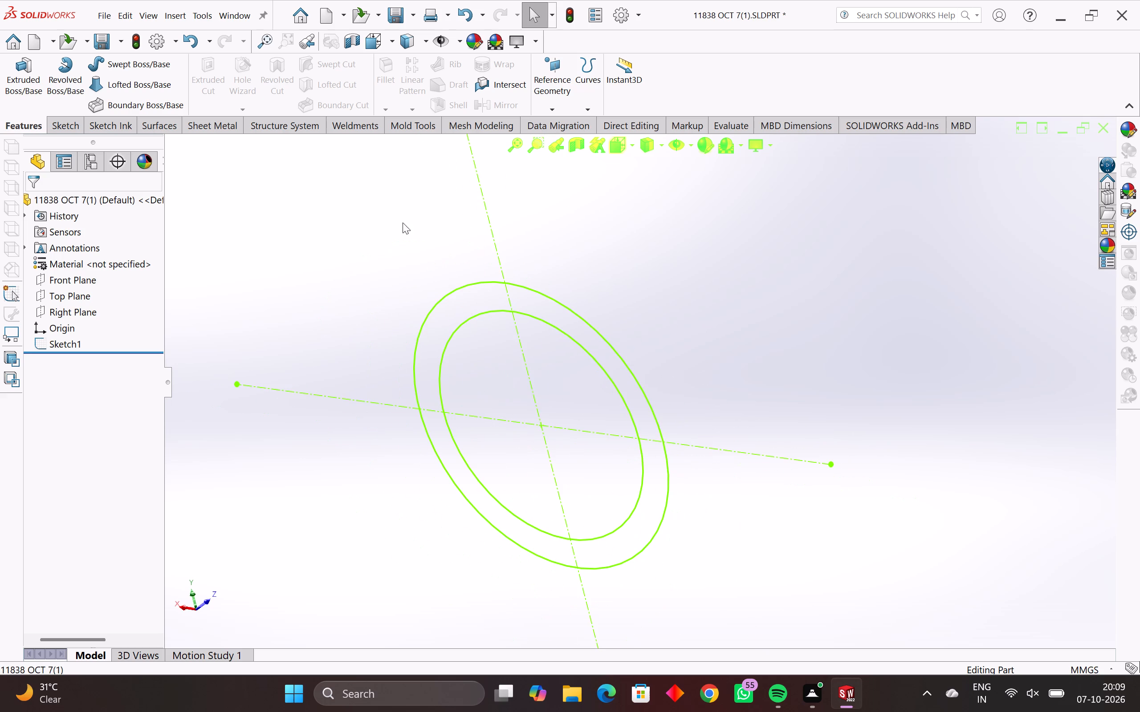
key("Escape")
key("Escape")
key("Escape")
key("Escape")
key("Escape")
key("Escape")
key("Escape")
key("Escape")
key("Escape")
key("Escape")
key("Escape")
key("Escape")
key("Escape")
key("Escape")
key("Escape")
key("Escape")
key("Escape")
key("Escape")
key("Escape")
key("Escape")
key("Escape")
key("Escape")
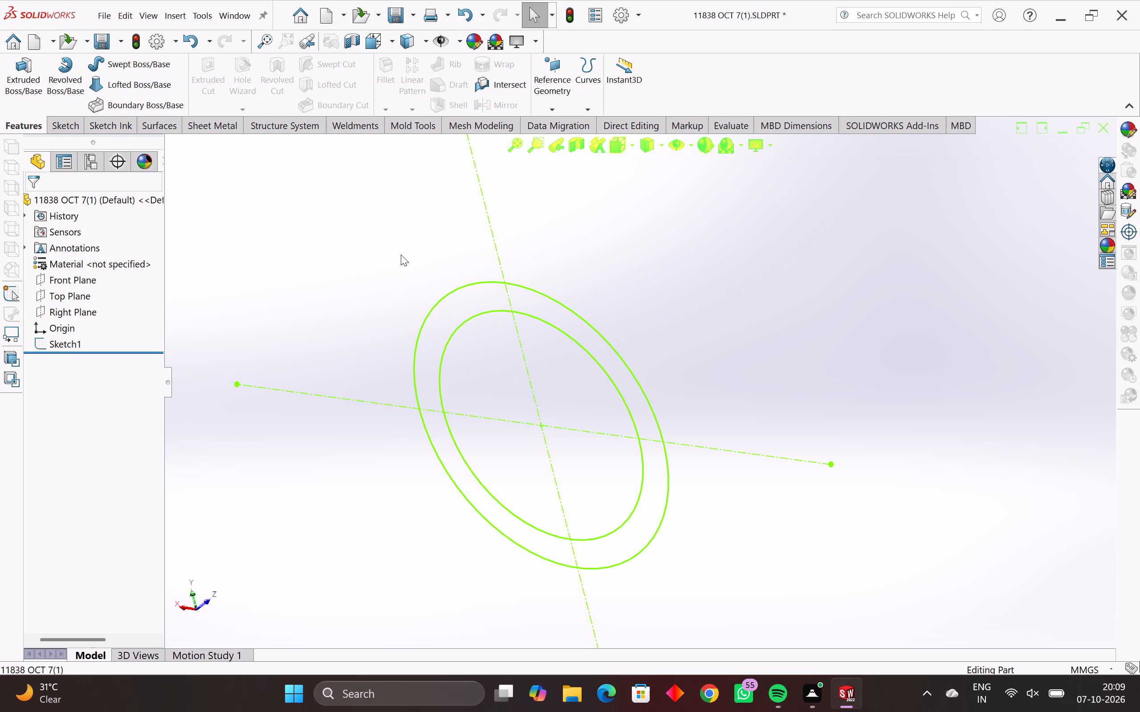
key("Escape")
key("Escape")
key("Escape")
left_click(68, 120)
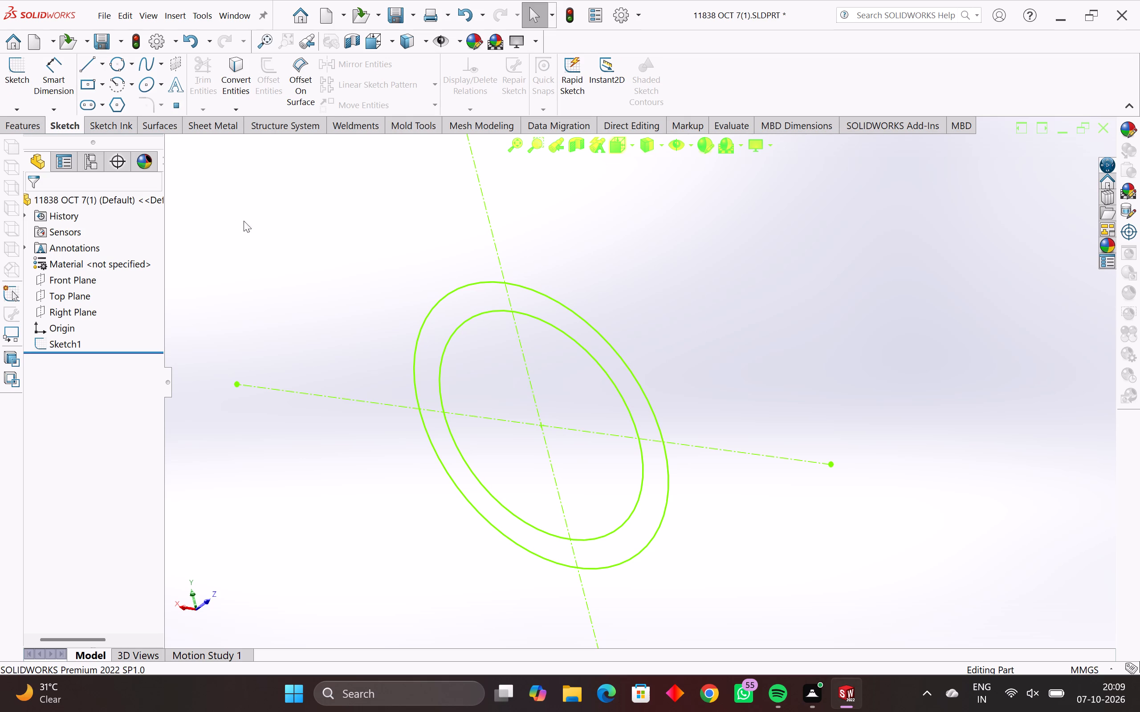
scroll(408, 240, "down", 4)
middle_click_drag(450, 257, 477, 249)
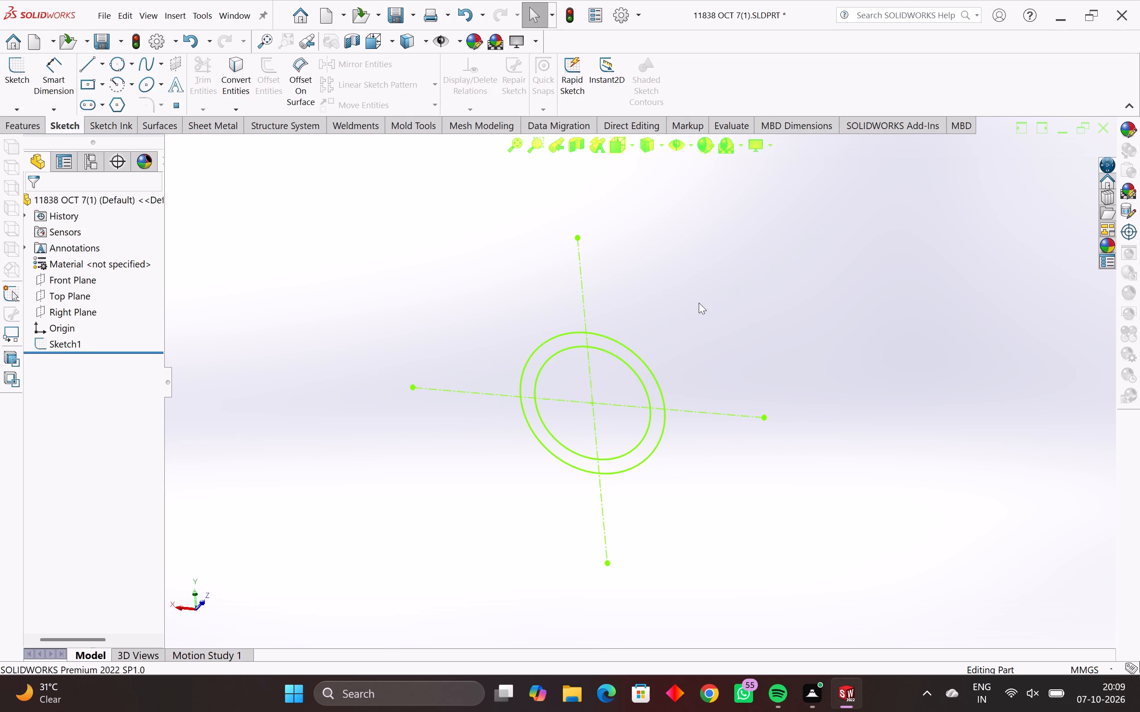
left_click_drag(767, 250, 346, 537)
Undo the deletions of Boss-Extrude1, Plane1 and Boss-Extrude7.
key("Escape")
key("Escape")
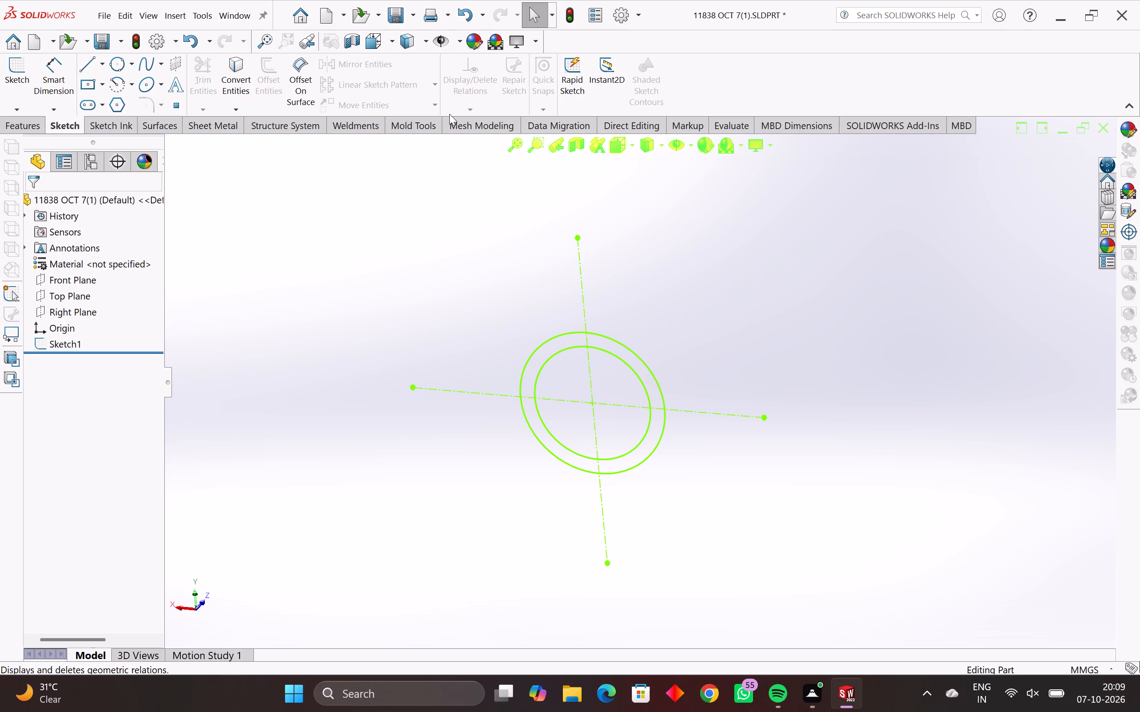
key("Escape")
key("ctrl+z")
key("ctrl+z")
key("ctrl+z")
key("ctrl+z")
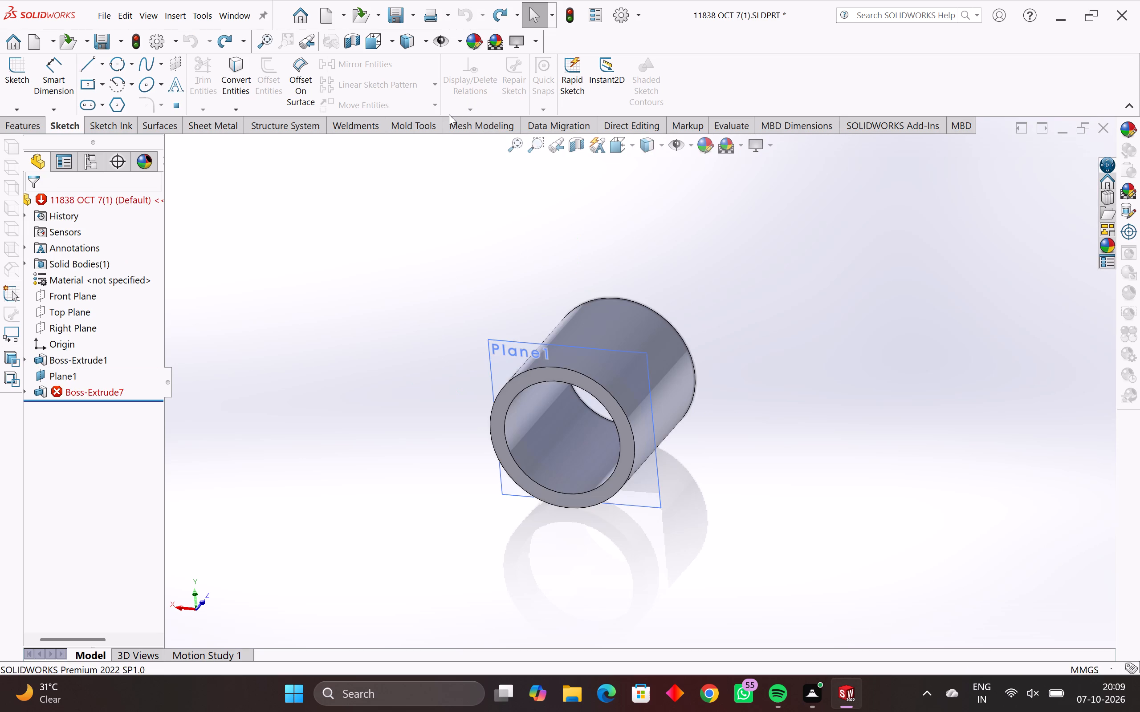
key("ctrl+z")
Redo the deletions of Plane1, Boss-Extrude7 and Boss-Extrude1 so only the default planes and origin remain.
key("ctrl+y")
key("ctrl+y")
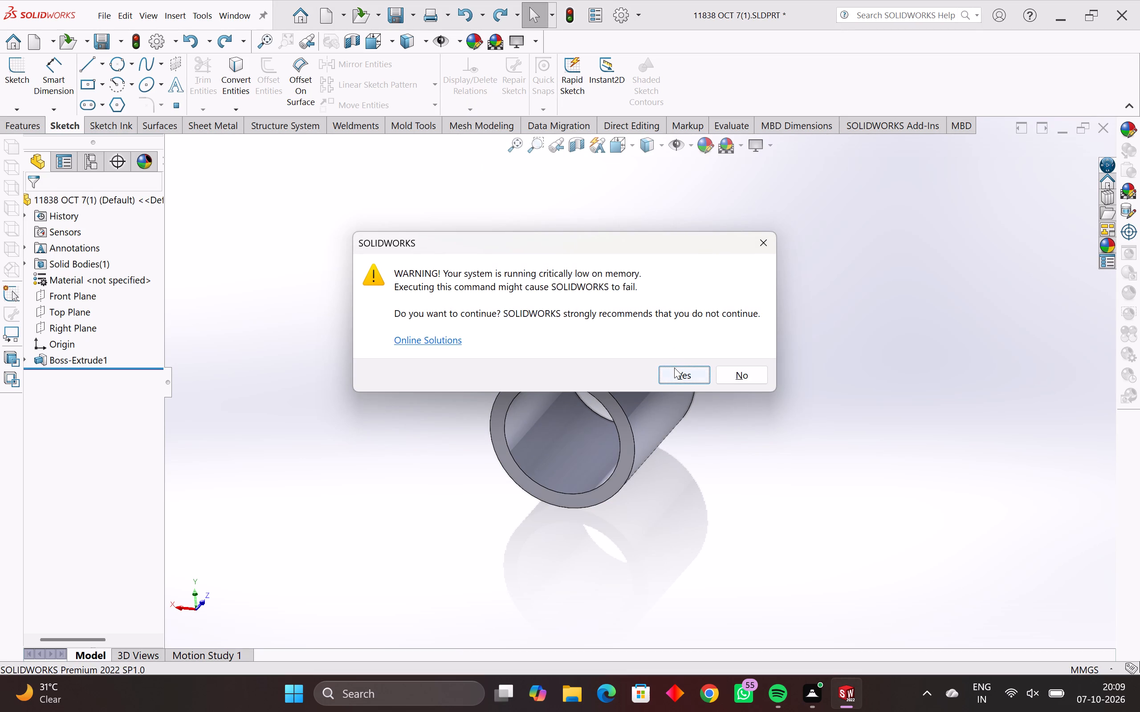
left_click(676, 371)
Start a new sketch on the Front Plane.
scroll(637, 371, "down", 4)
scroll(596, 348, "up", 1)
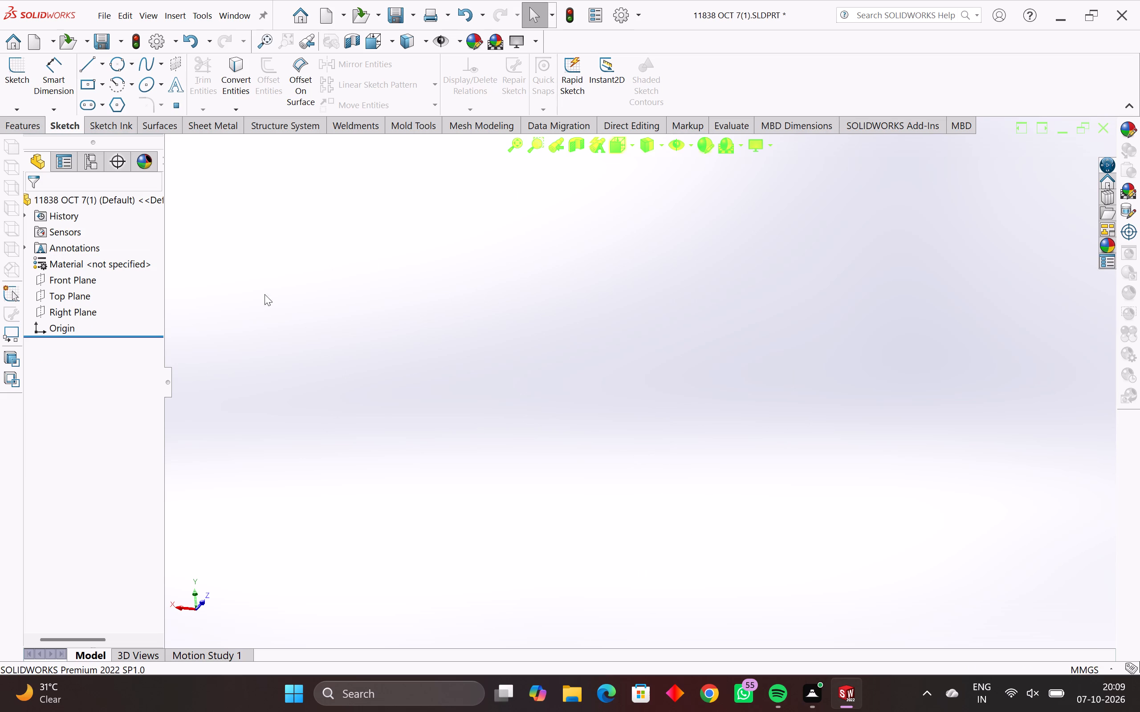
left_click(74, 284)
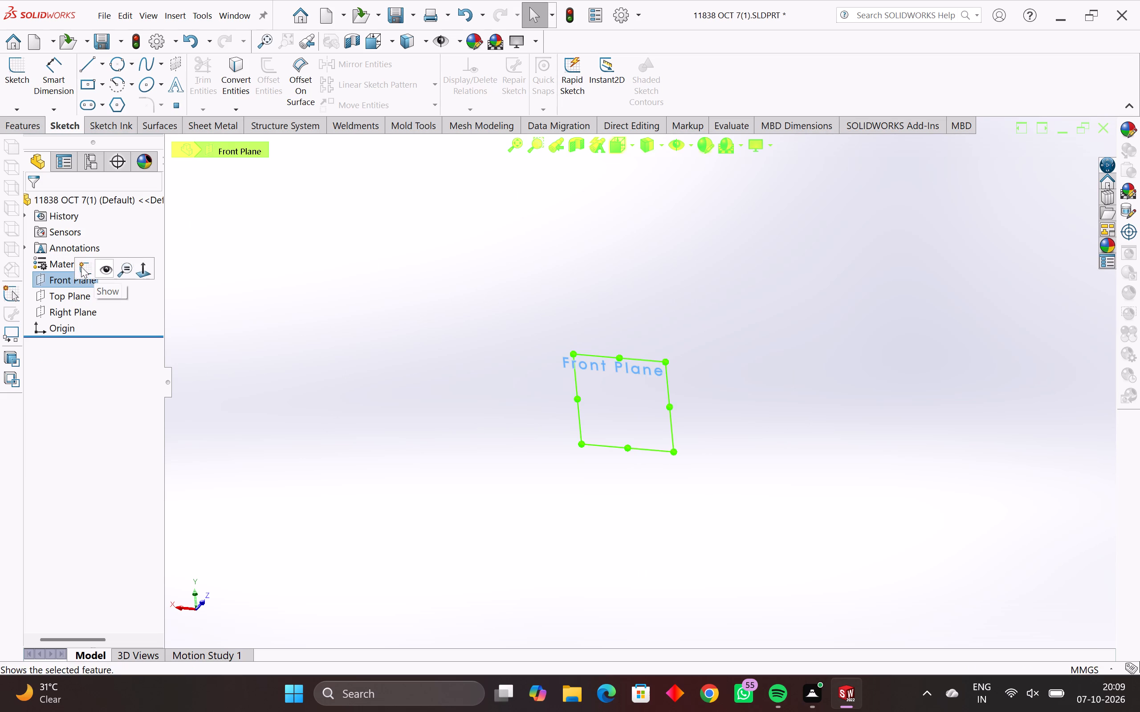
left_click(81, 267)
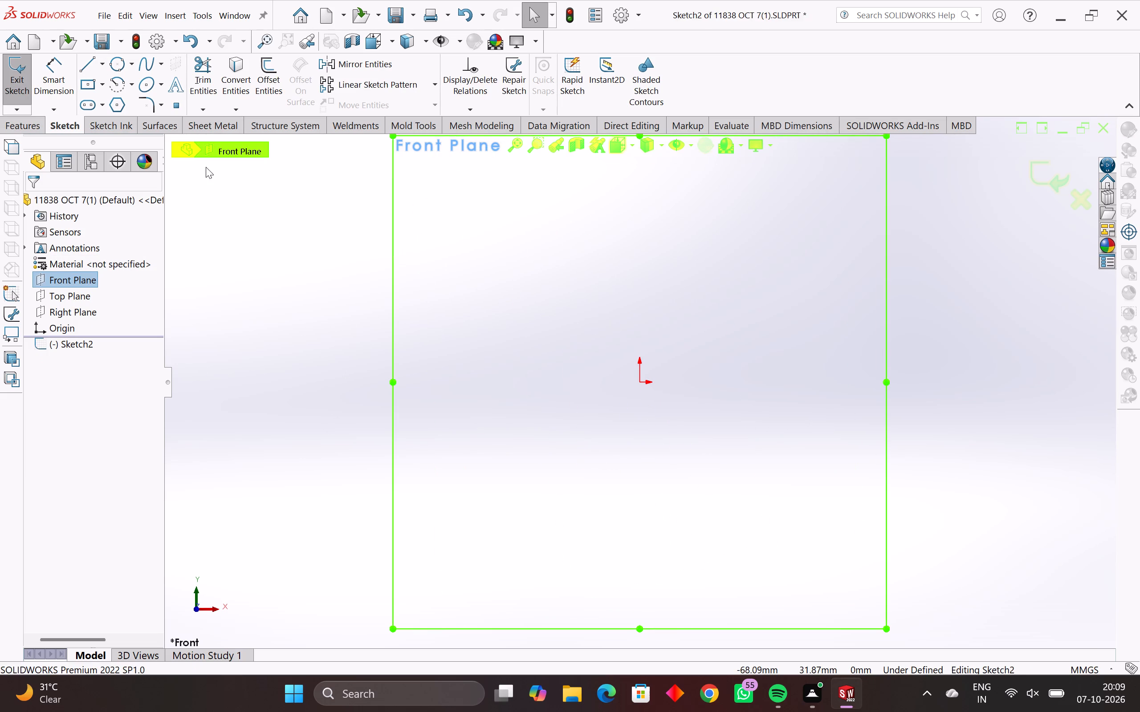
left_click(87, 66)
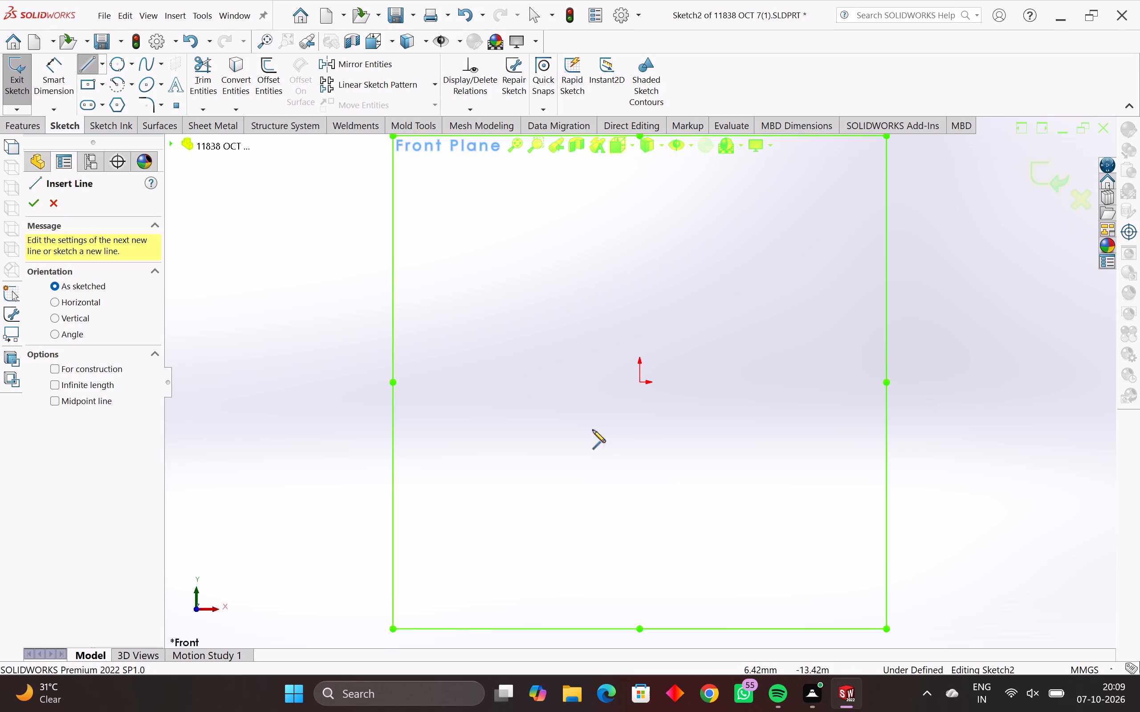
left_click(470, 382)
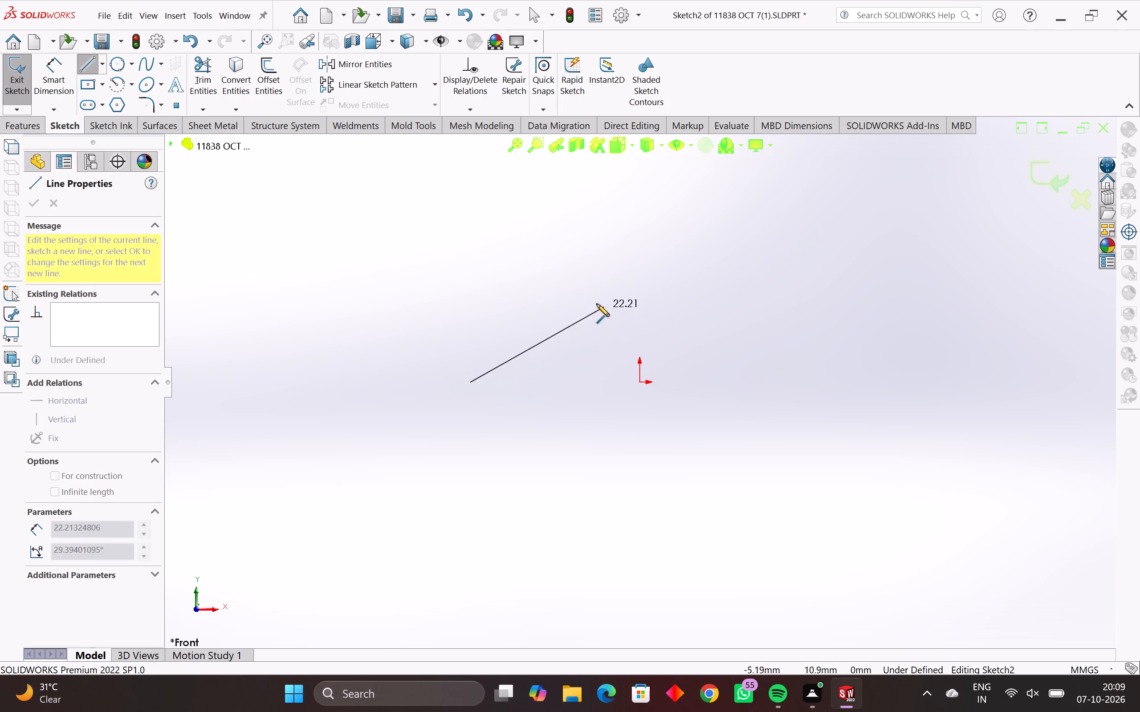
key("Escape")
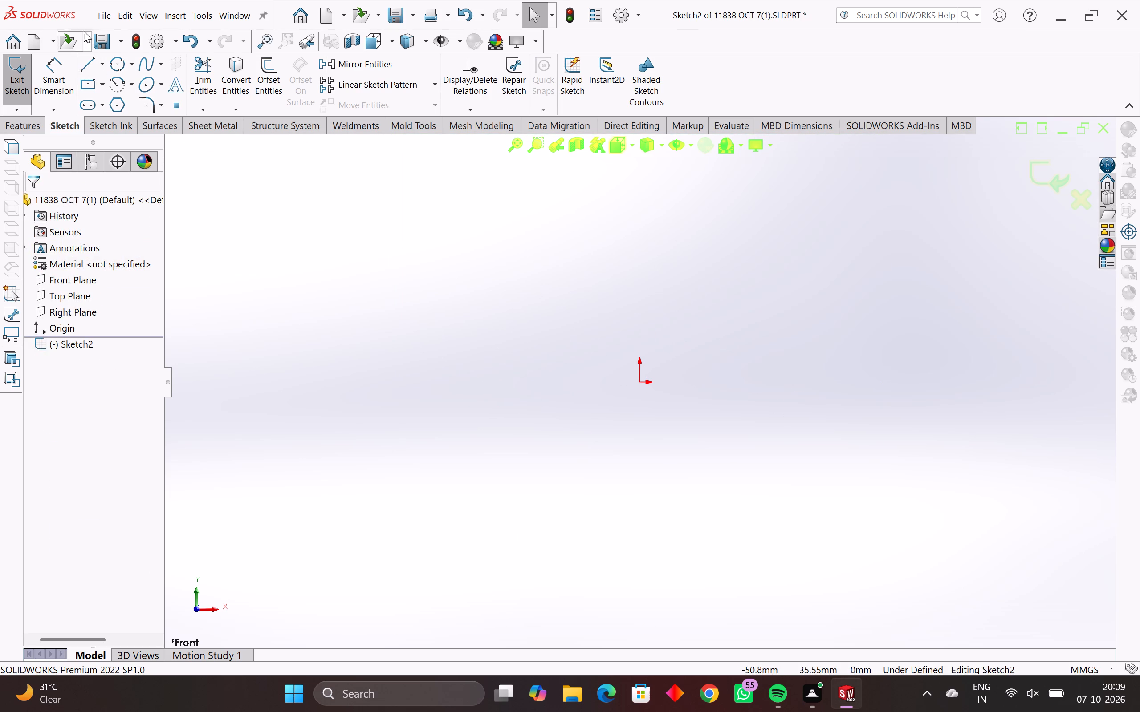
Sketch a horizontal centerline about 46 mm long through the origin.
left_click(106, 59)
left_click(114, 103)
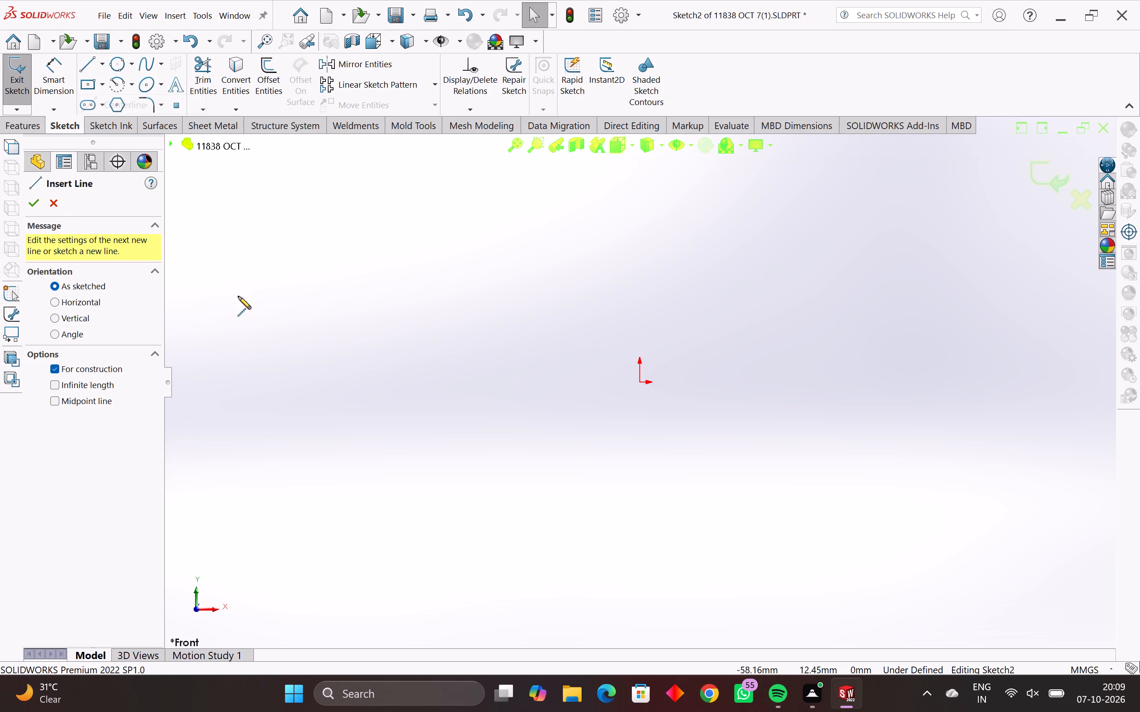
left_click(485, 382)
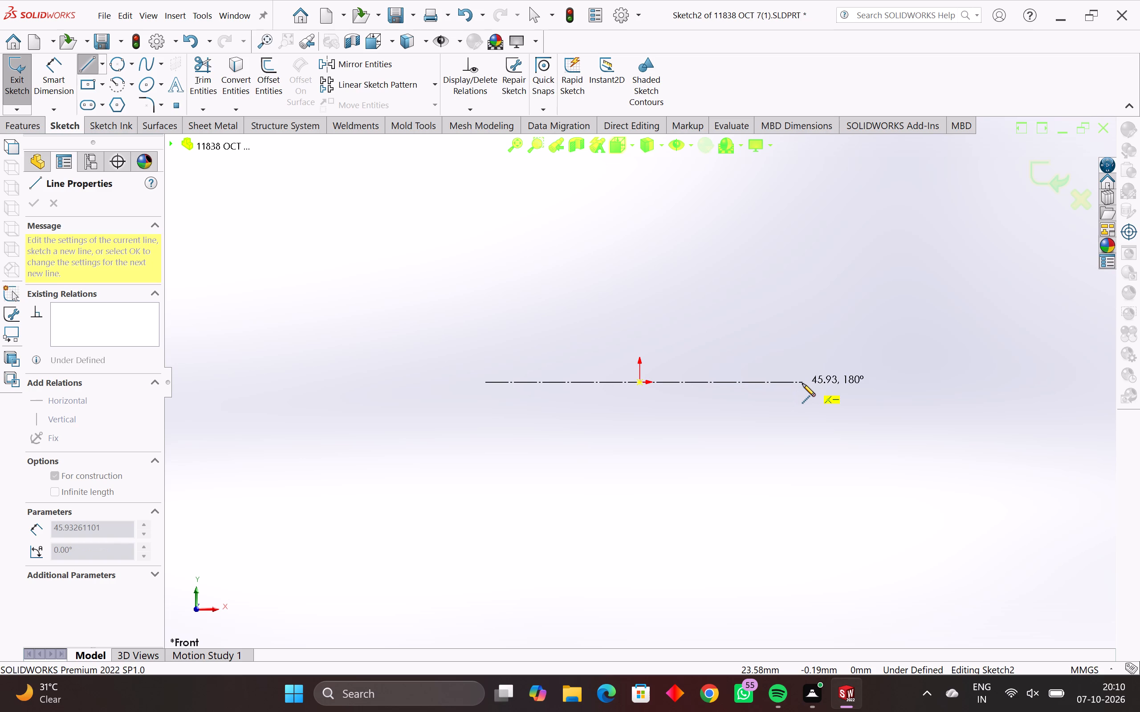
left_click(802, 384)
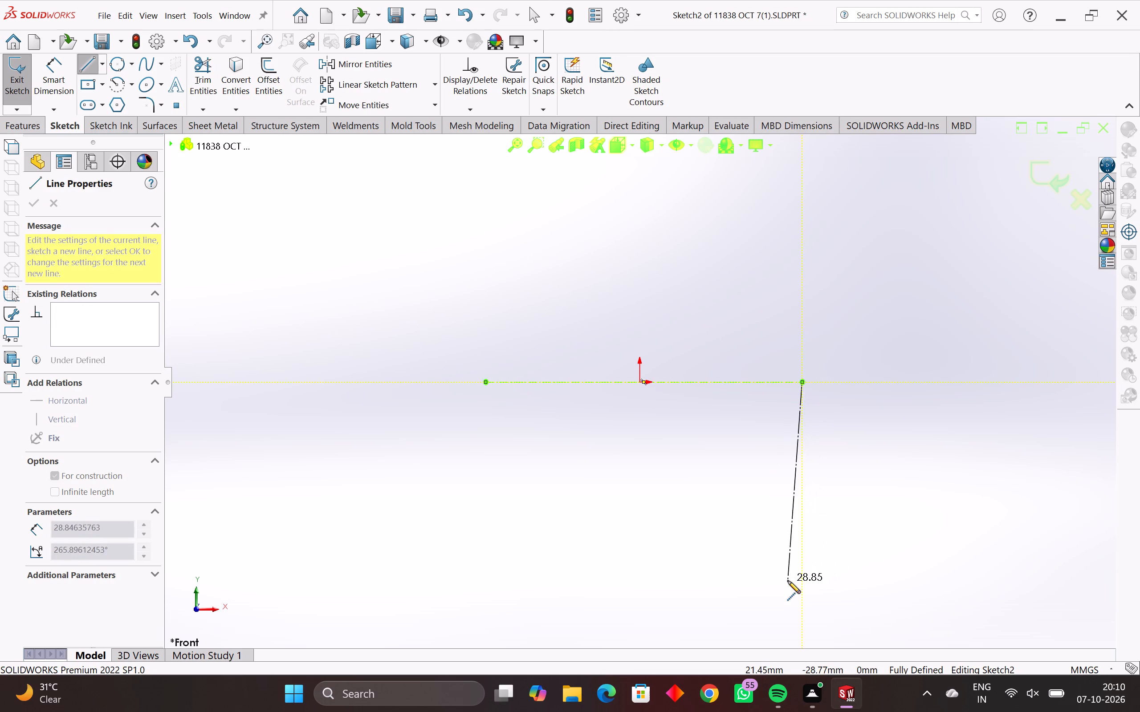
key("Escape")
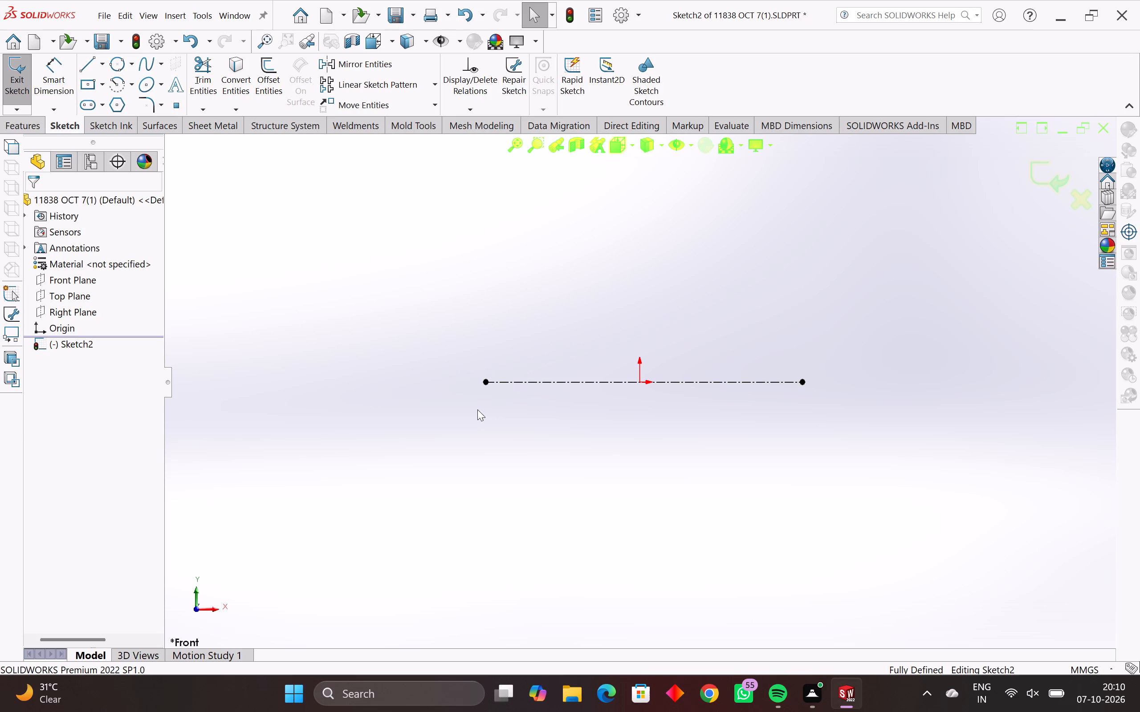
Sketch a vertical centerline about 54 mm long through the origin.
scroll(653, 415, "up", 4)
scroll(642, 392, "down", 3)
scroll(622, 309, "down", 2)
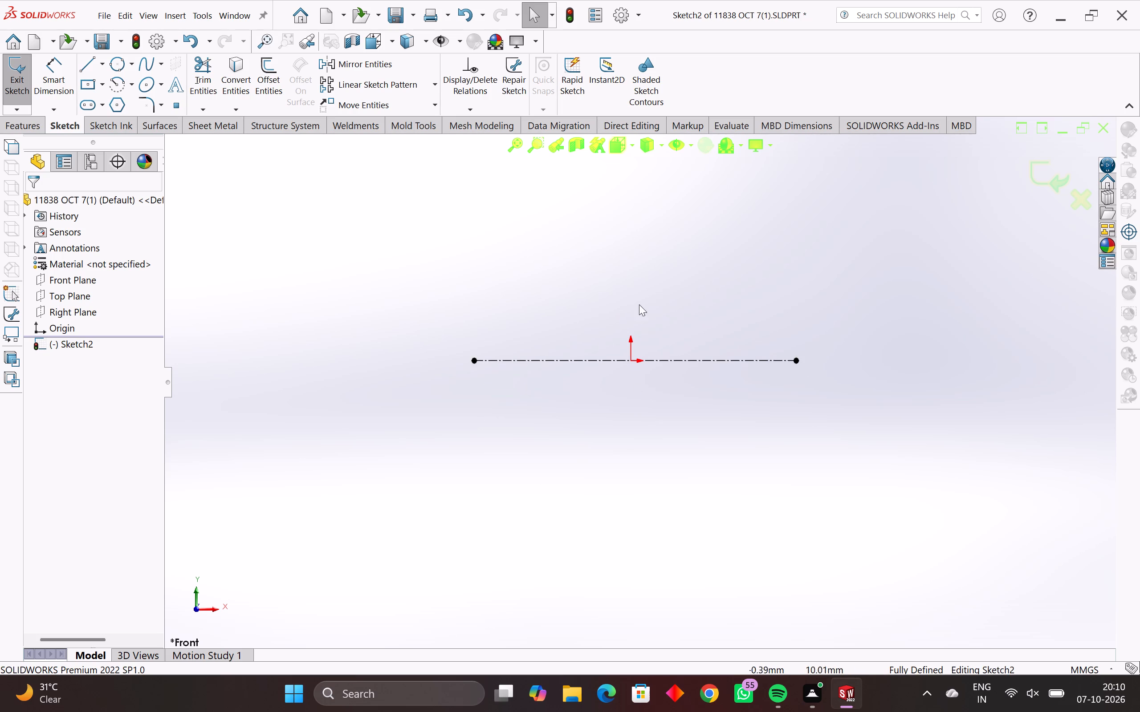
left_click_drag(102, 62, 114, 69)
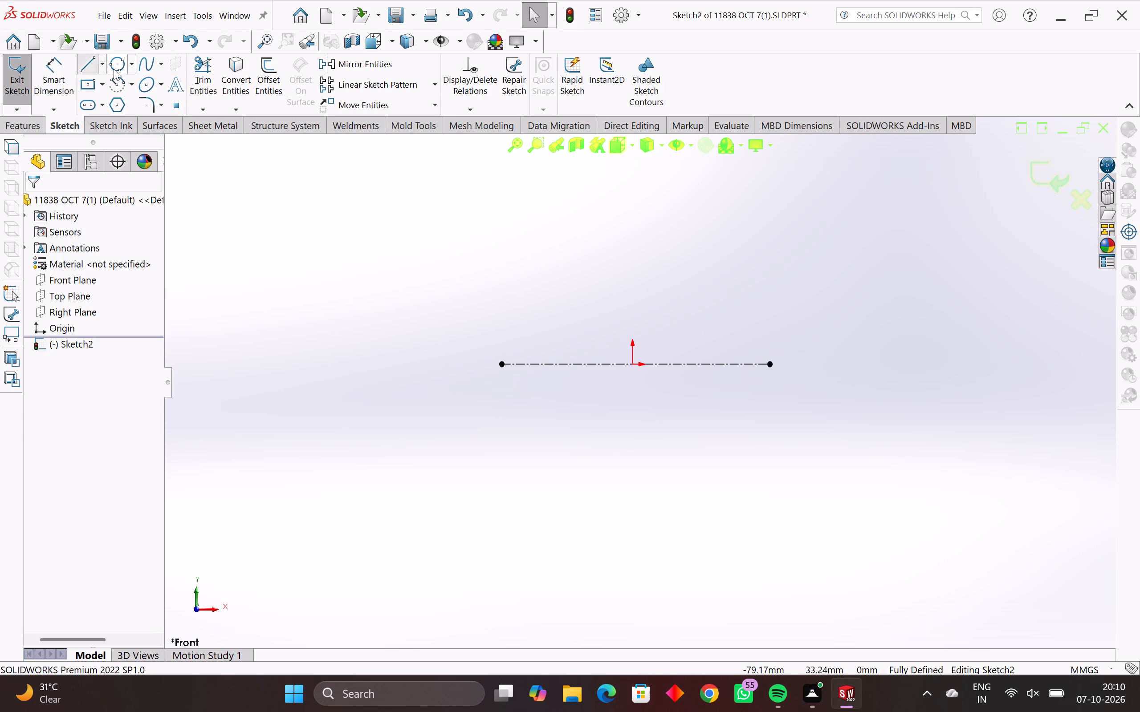
left_click_drag(114, 69, 107, 65)
left_click(104, 69)
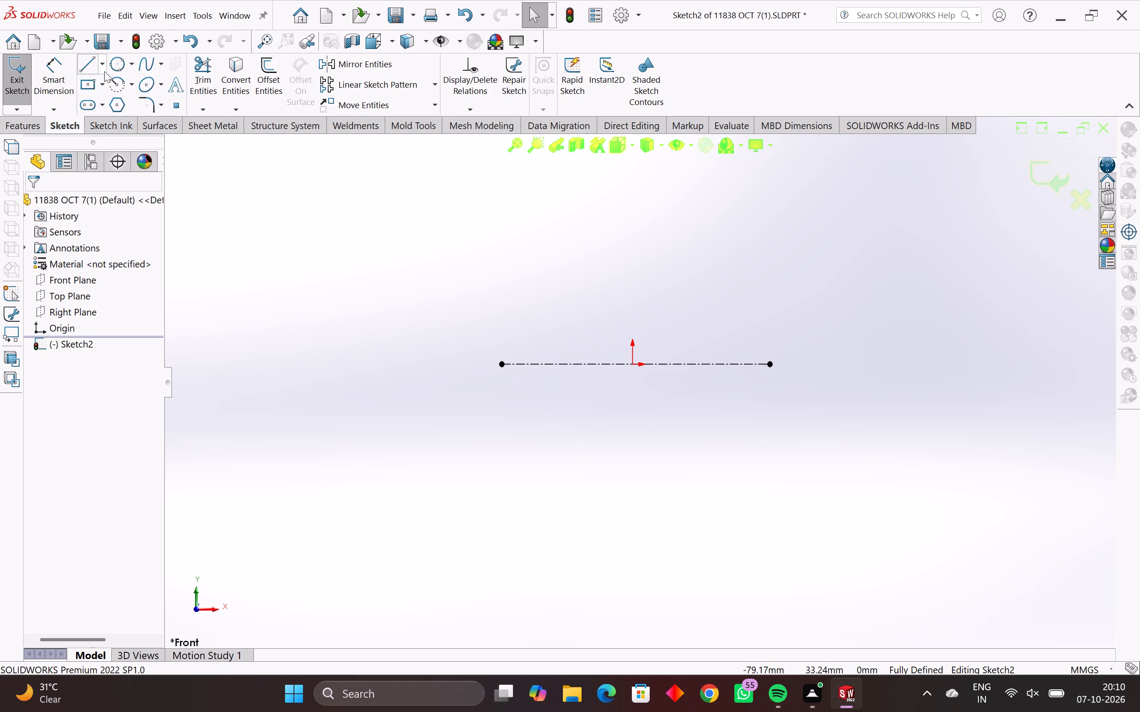
left_click(99, 68)
left_click(110, 99)
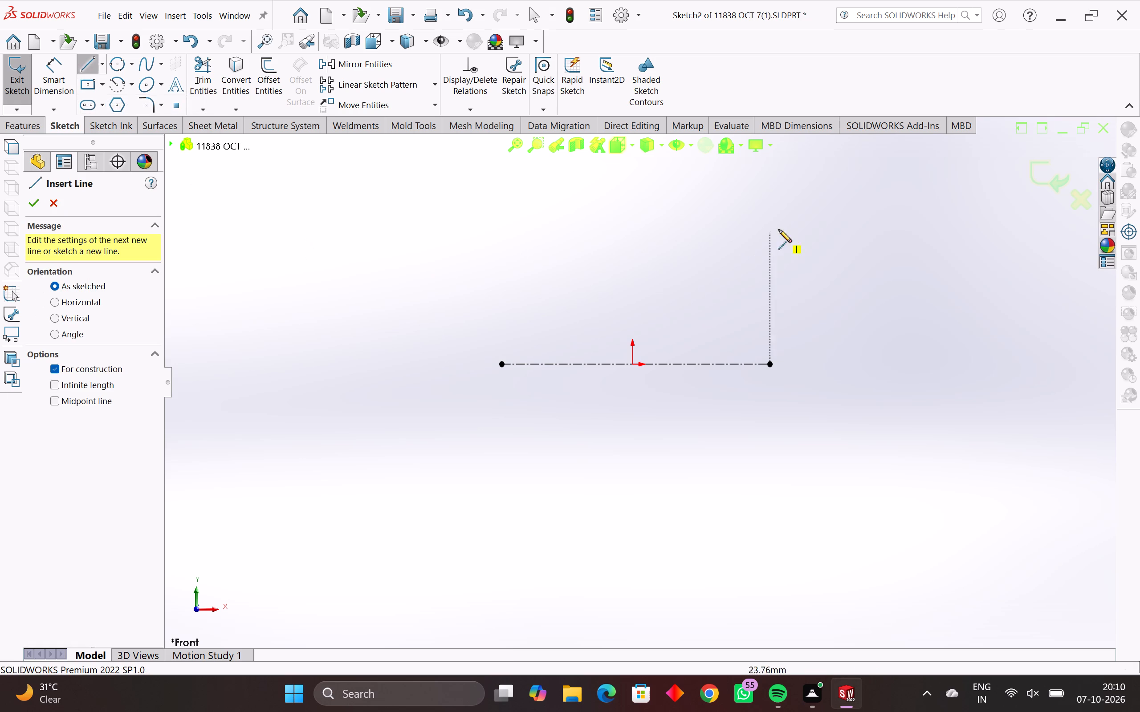
left_click(631, 185)
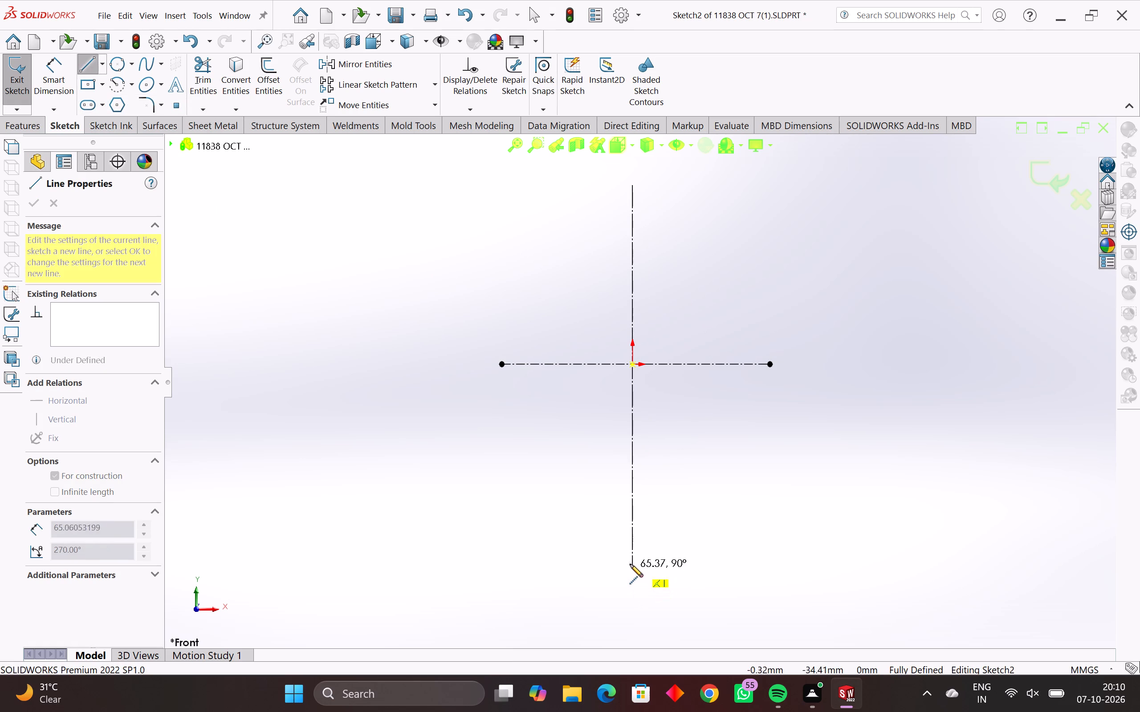
left_click(631, 499)
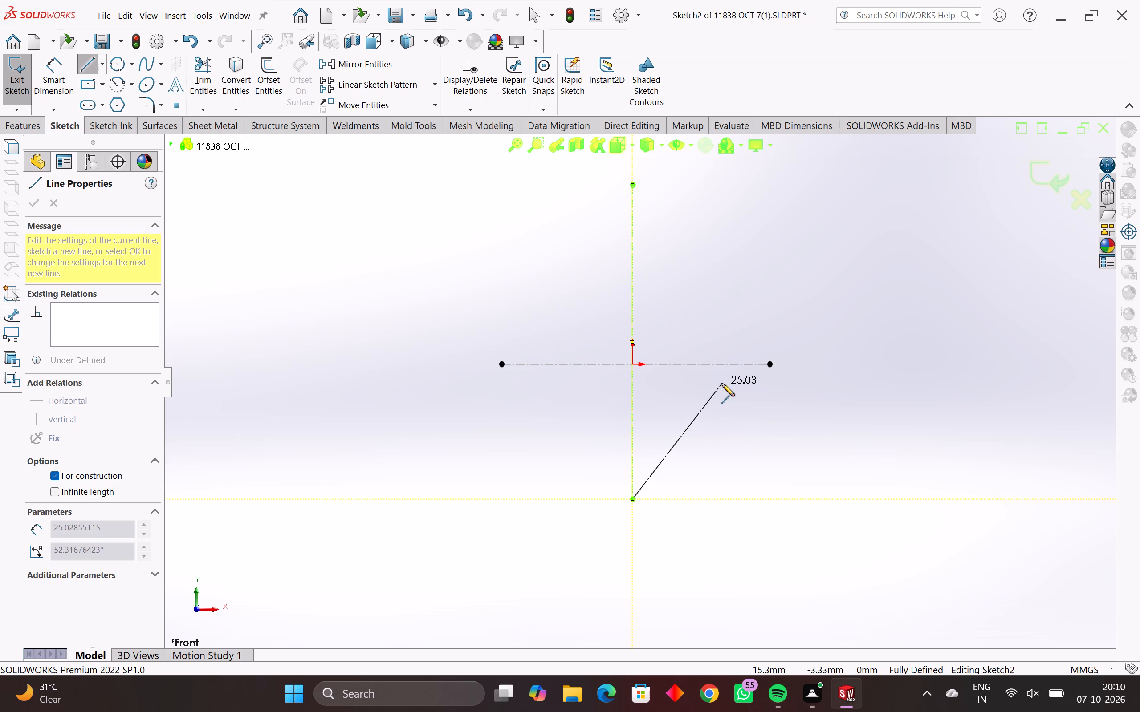
key("Escape")
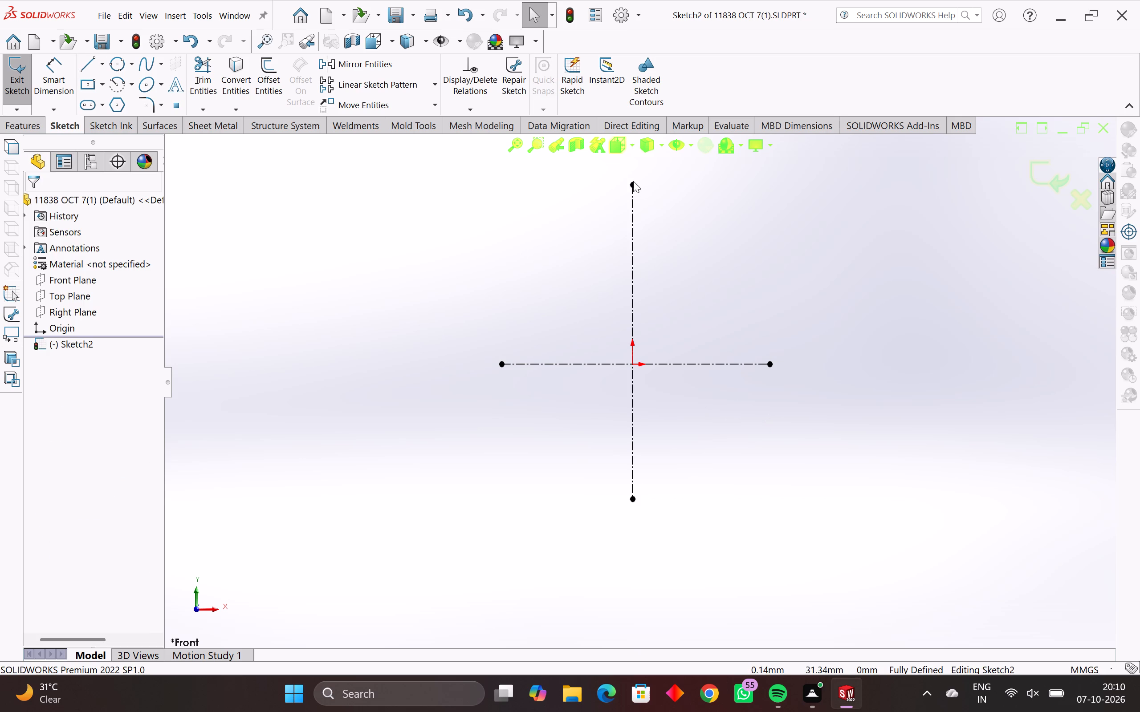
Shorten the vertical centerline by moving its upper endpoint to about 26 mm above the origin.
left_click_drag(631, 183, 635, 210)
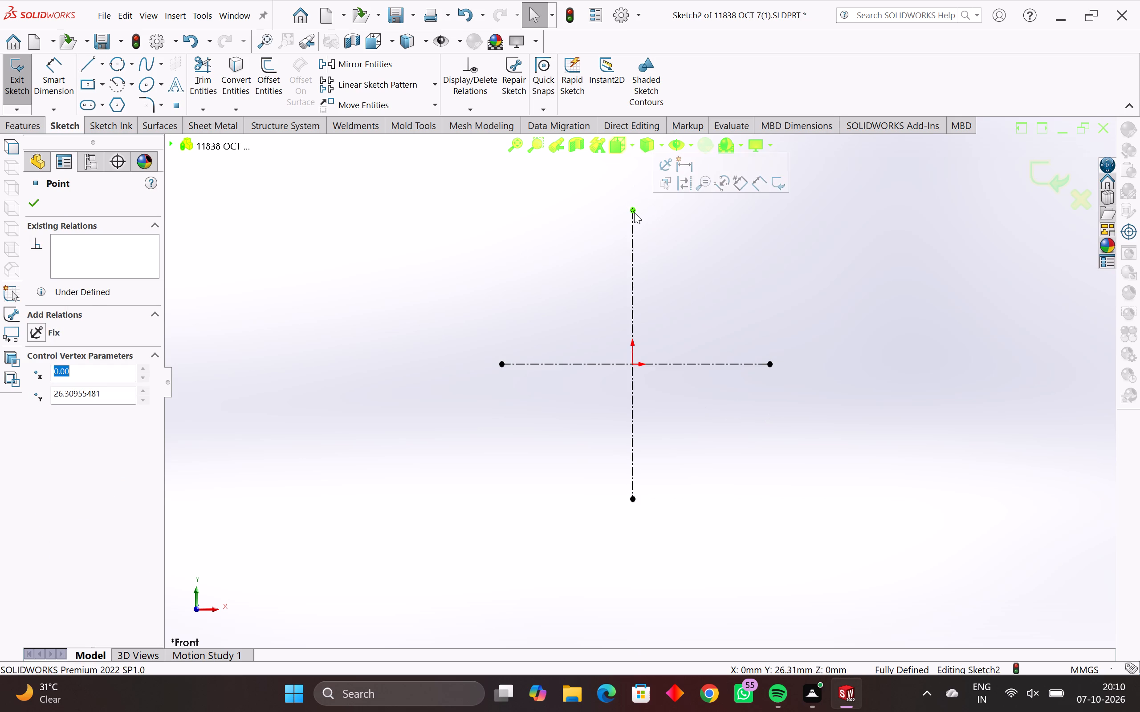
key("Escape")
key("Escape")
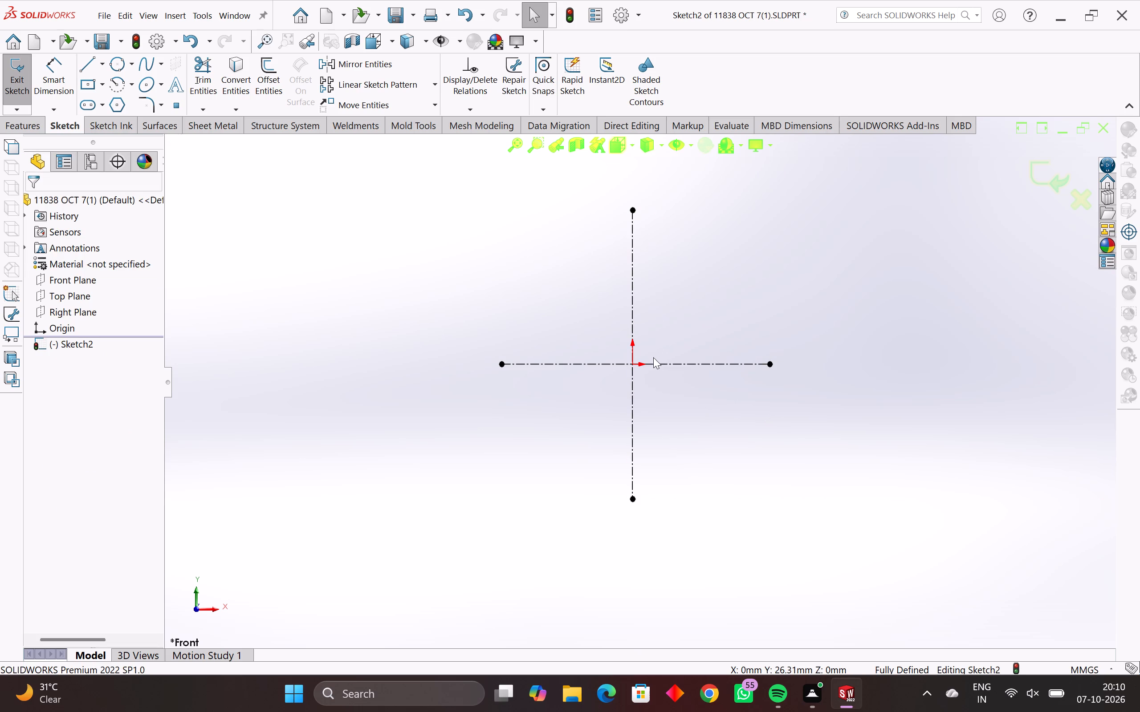
Extend the horizontal centerline's left end to about 33 mm and its right end to about 36 mm from the origin.
scroll(632, 392, "up", 2)
scroll(633, 379, "down", 3)
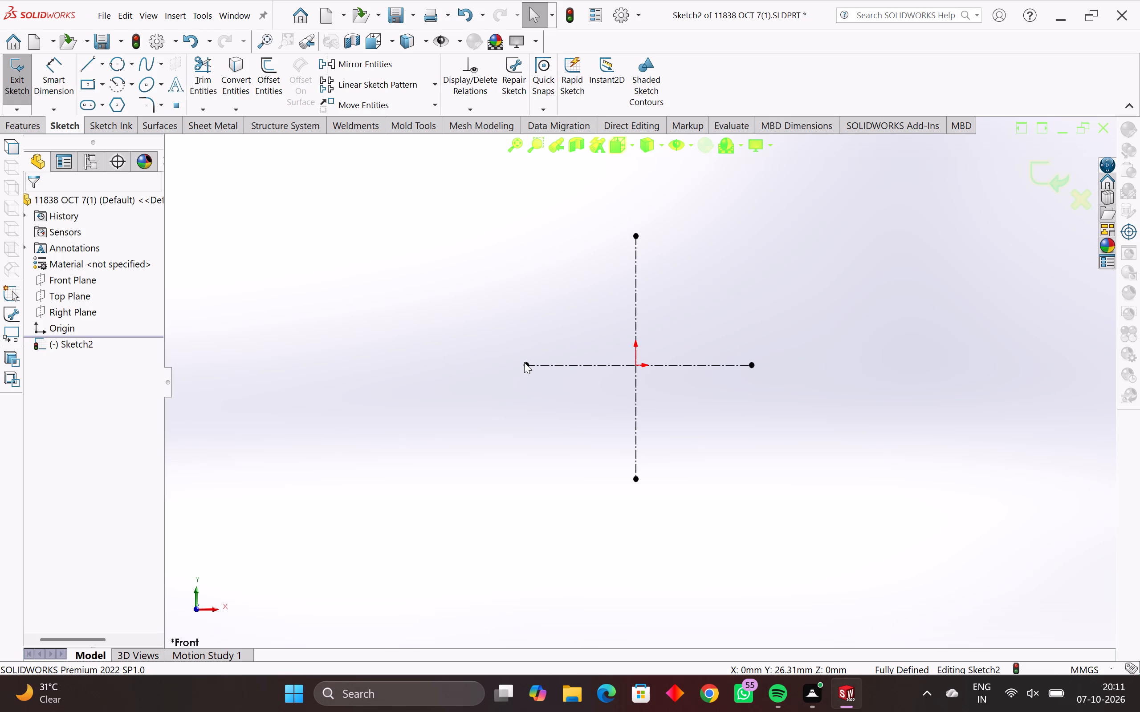
left_click_drag(526, 362, 493, 360)
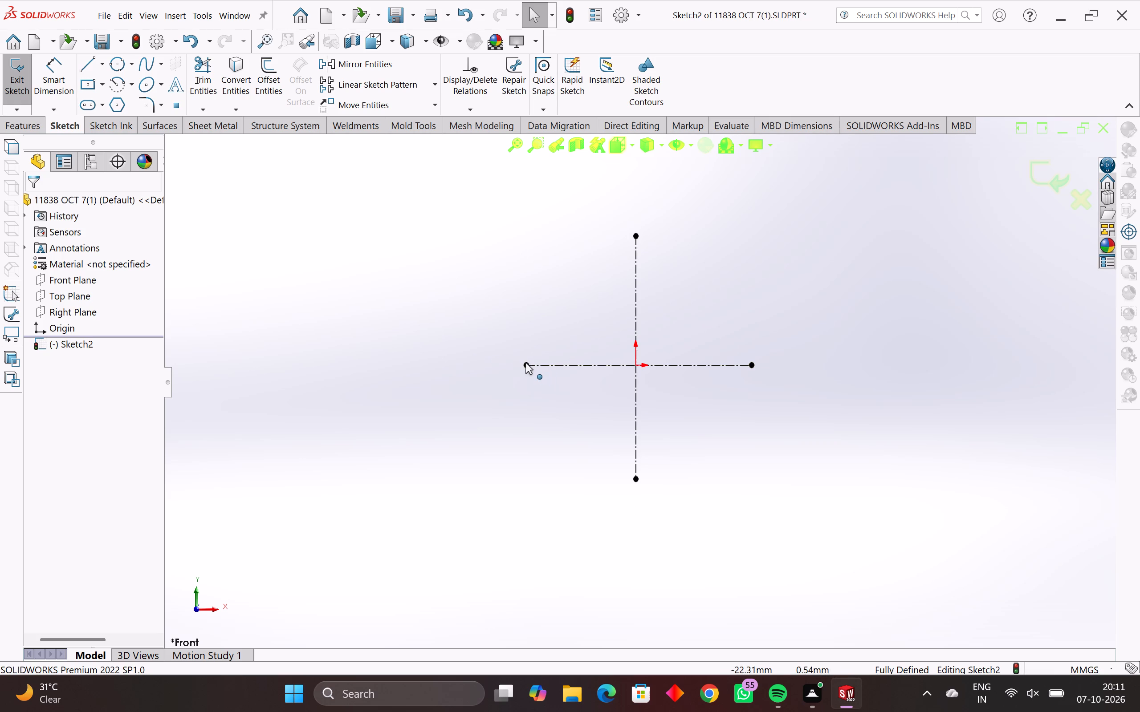
left_click_drag(524, 363, 476, 365)
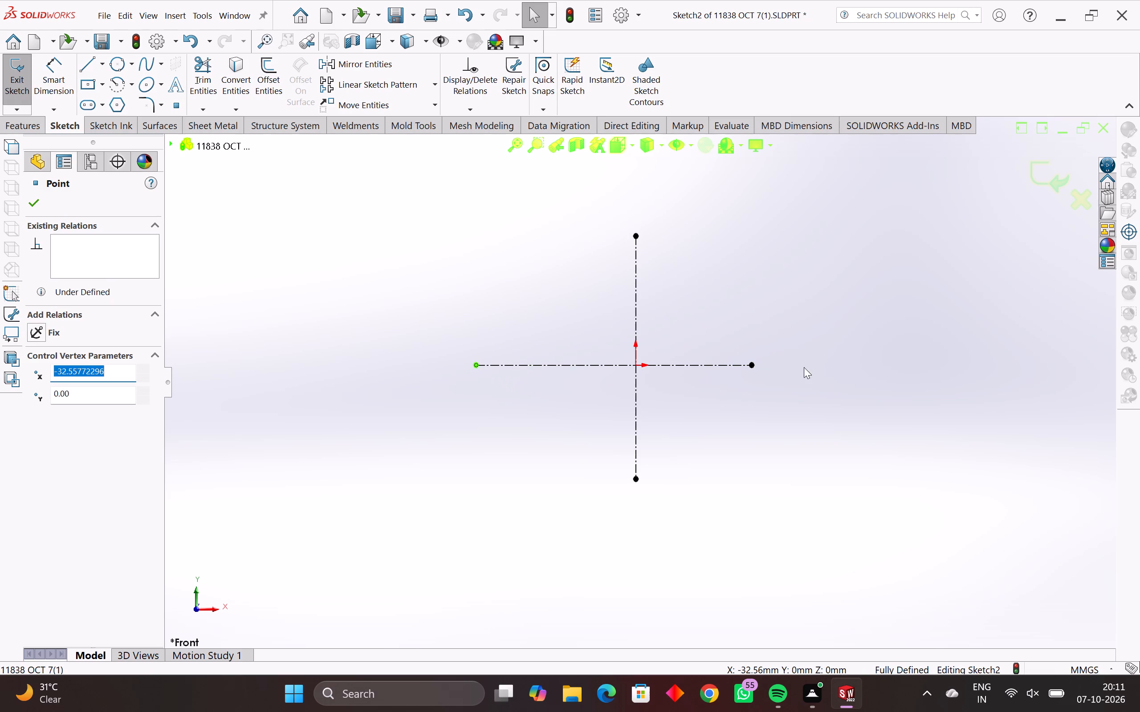
left_click_drag(752, 365, 804, 365)
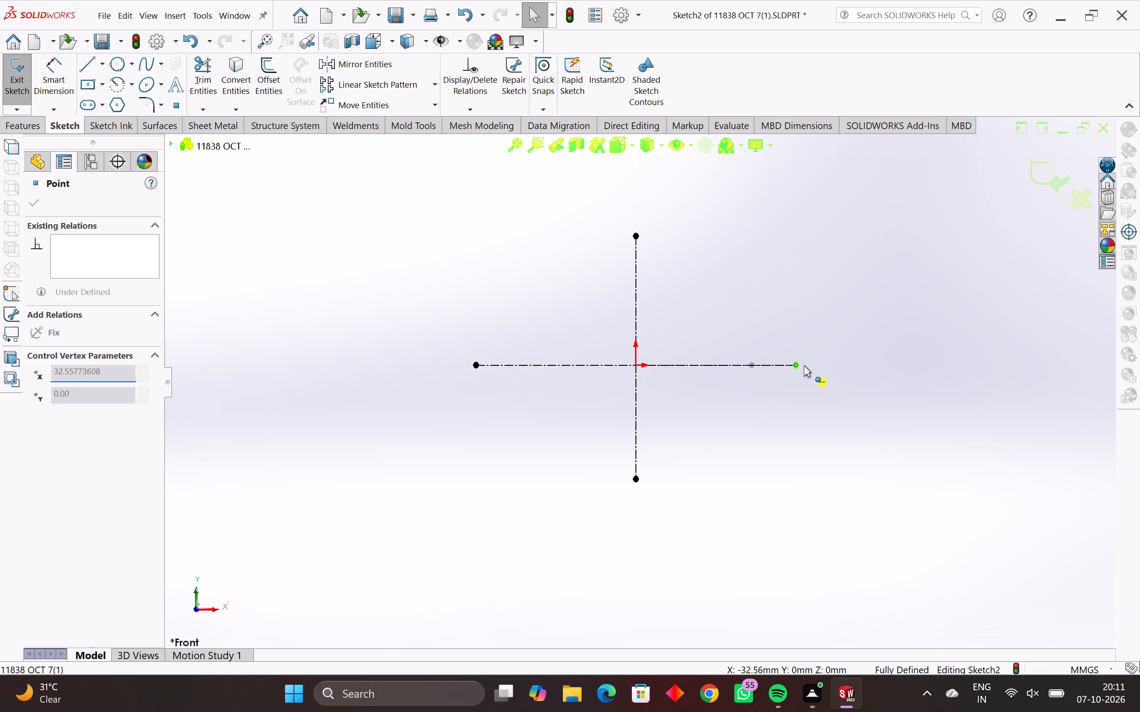
left_click_drag(804, 365, 814, 366)
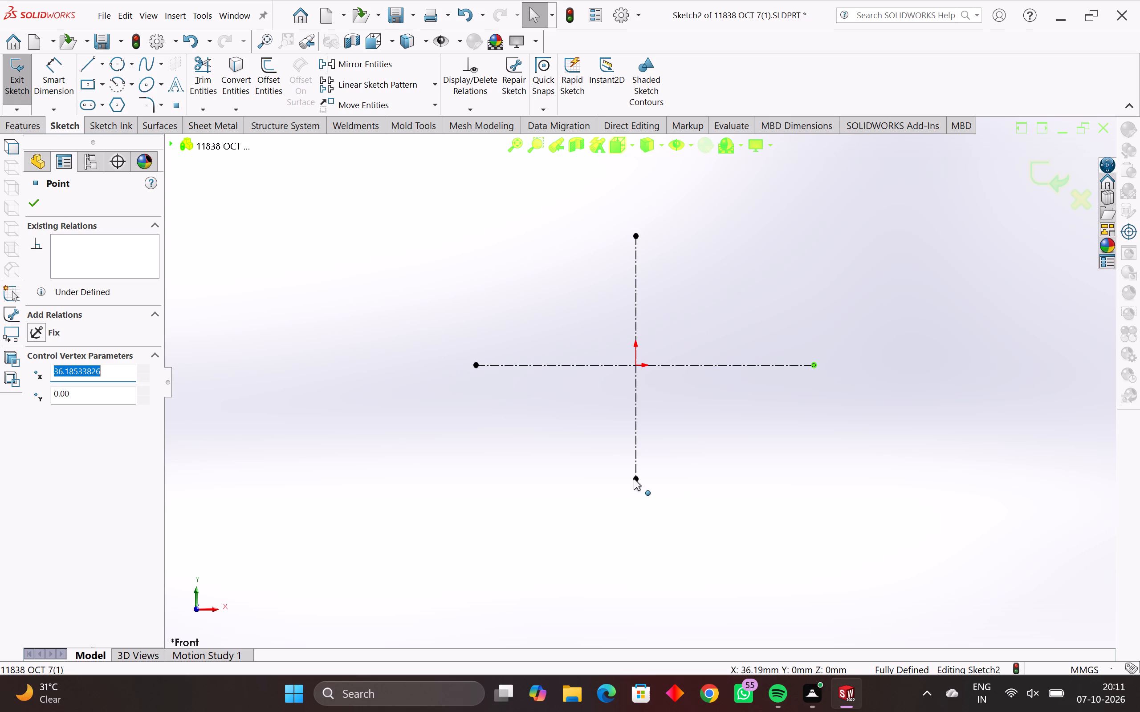
Extend the vertical centerline to about 29 mm below and about 32 mm above the origin.
left_click_drag(635, 476, 647, 502)
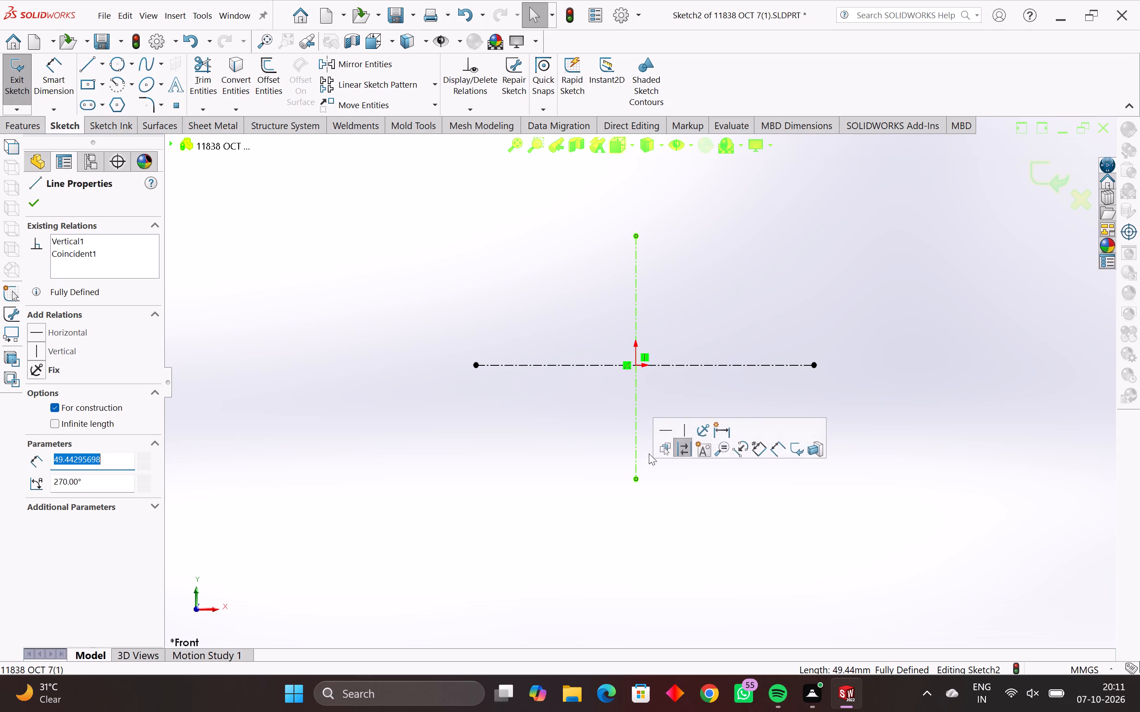
key("Escape")
key("Escape")
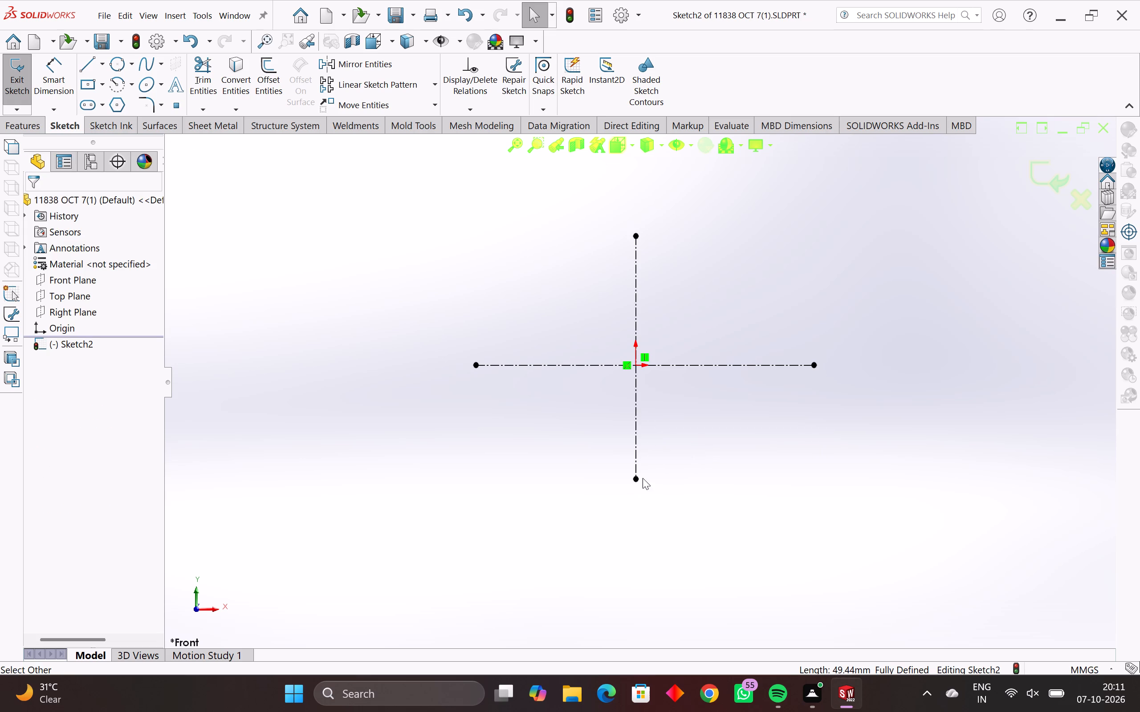
left_click_drag(635, 481, 643, 509)
key("Escape")
key("Escape")
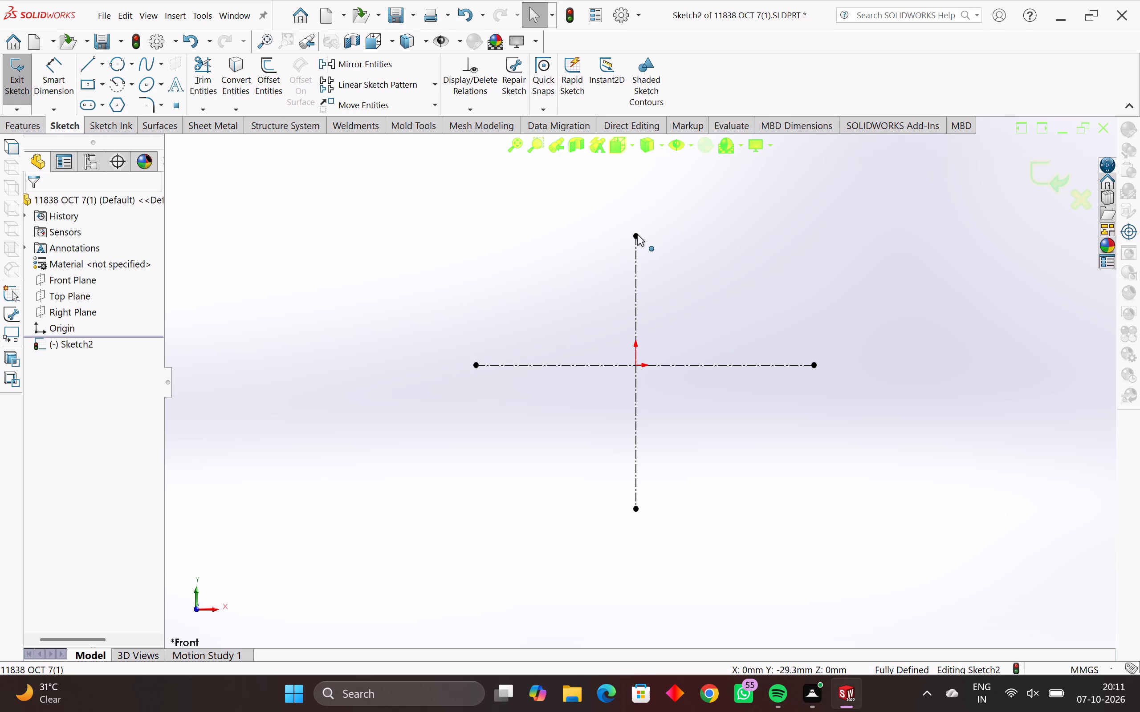
left_click_drag(636, 235, 634, 208)
type("``")
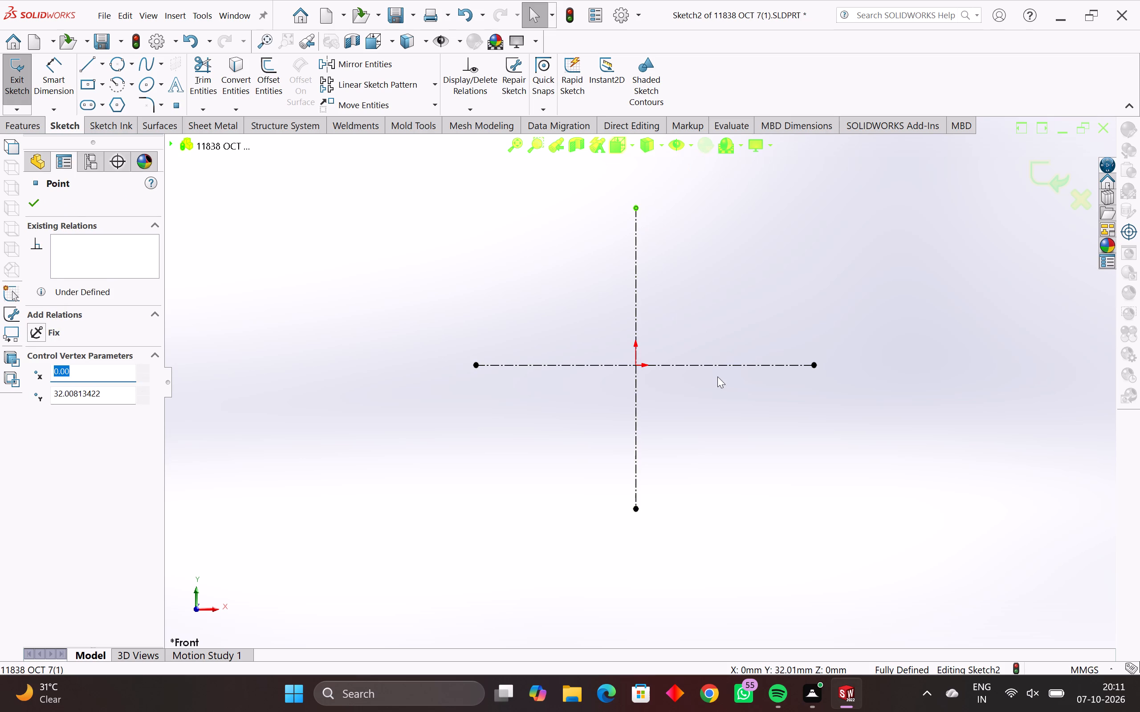
key("Escape")
key("Escape")
key("Escape")
key("Escape")
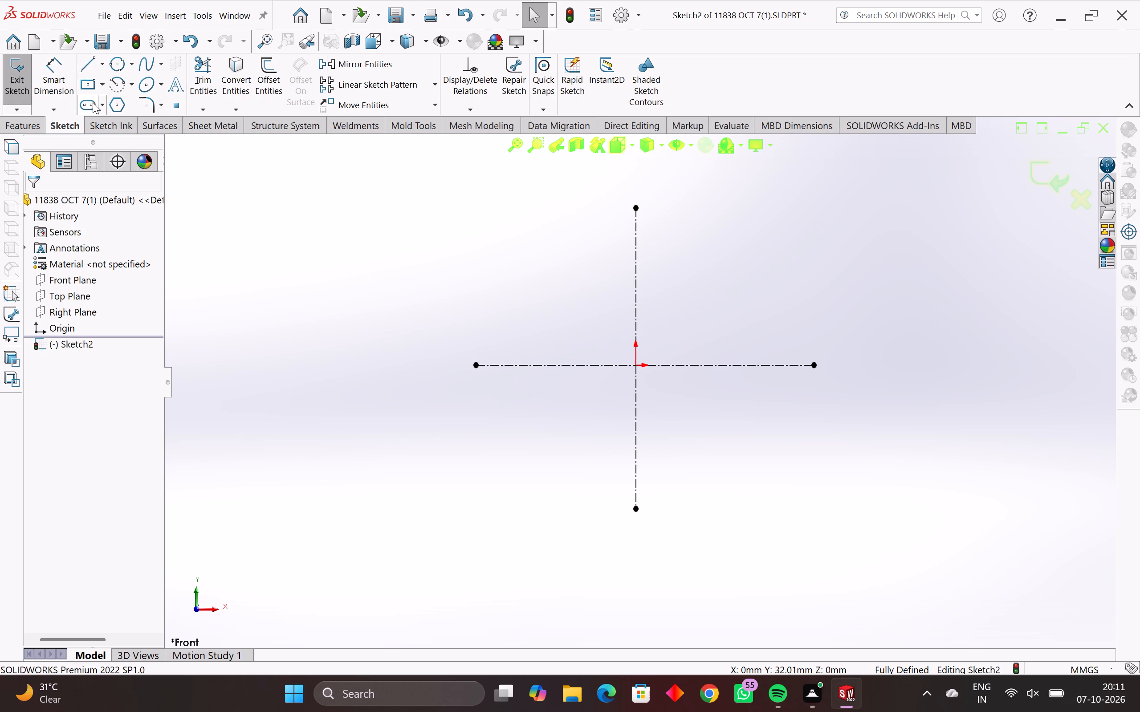
Sketch a centre-point circle at the origin with a radius of 26 mm.
left_click(116, 68)
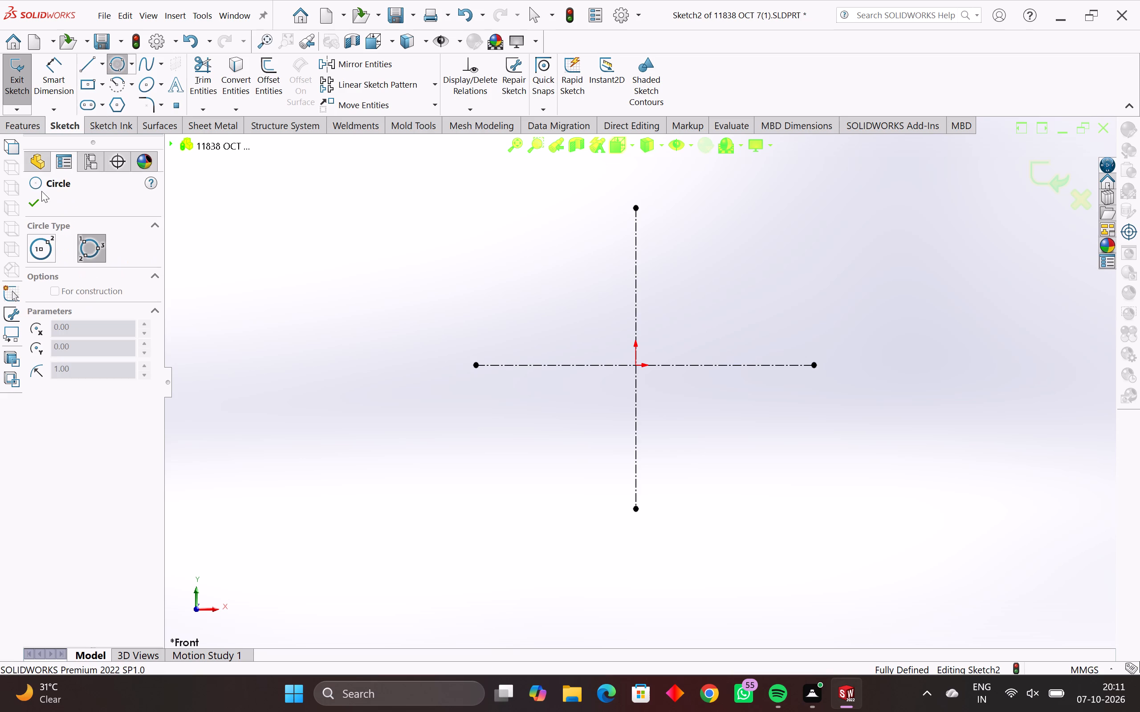
left_click(37, 241)
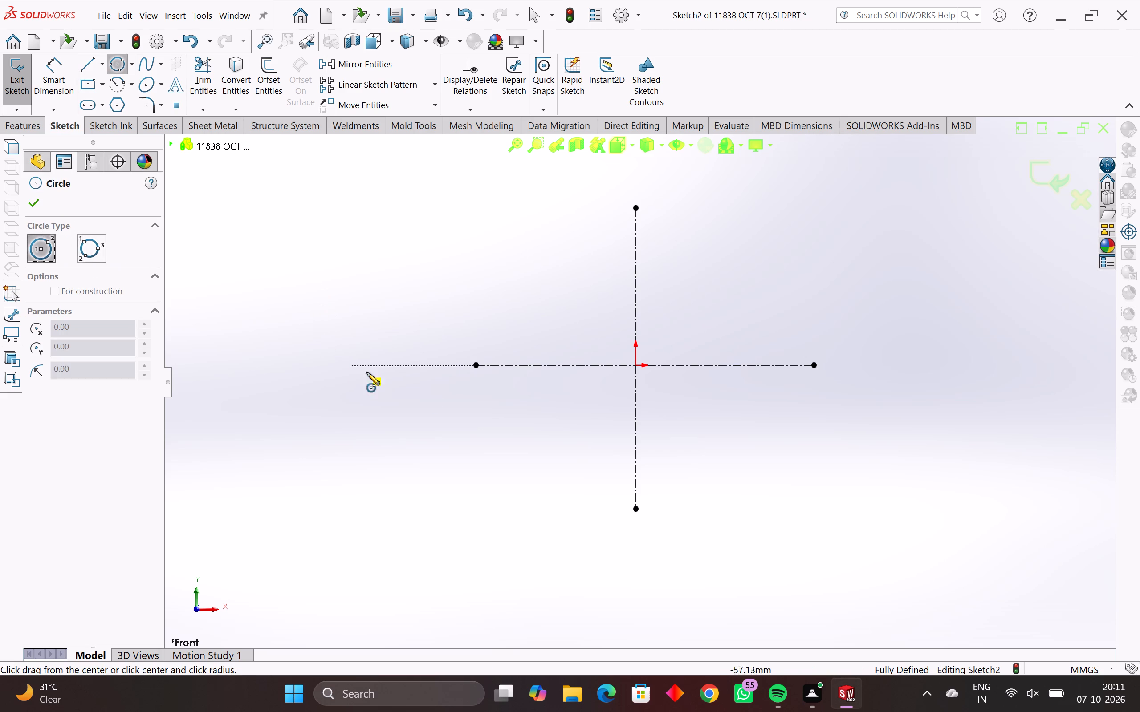
scroll(638, 403, "up", 2)
scroll(635, 348, "down", 2)
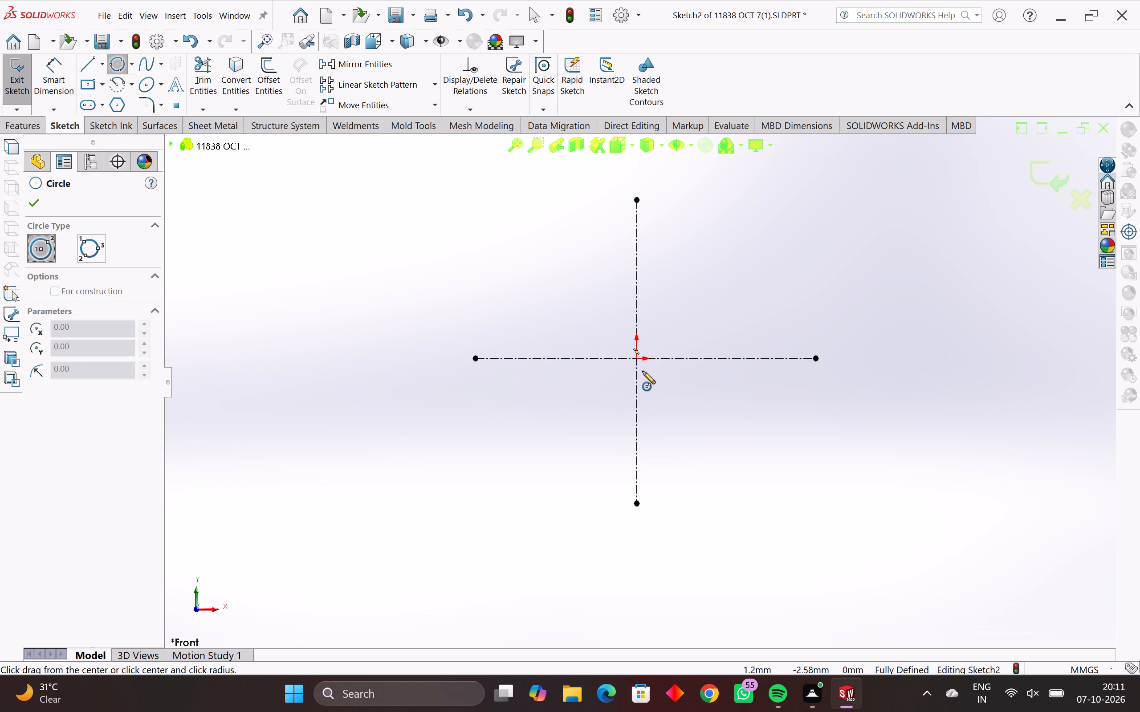
scroll(641, 362, "up", 2)
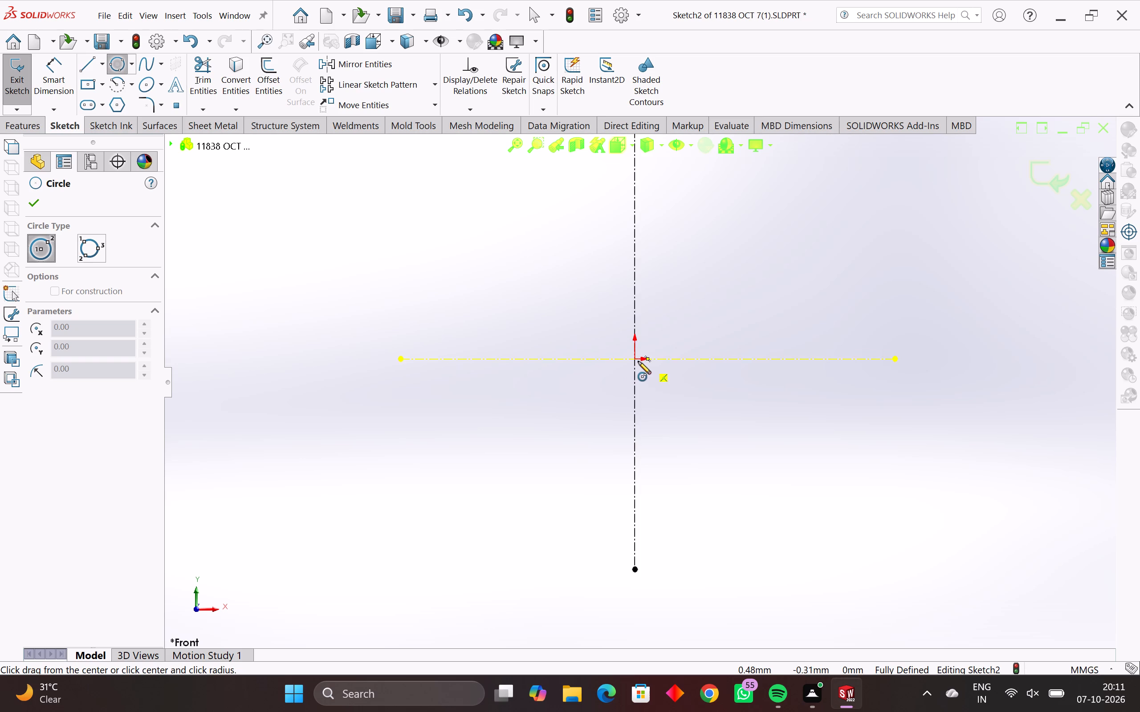
left_click(634, 359)
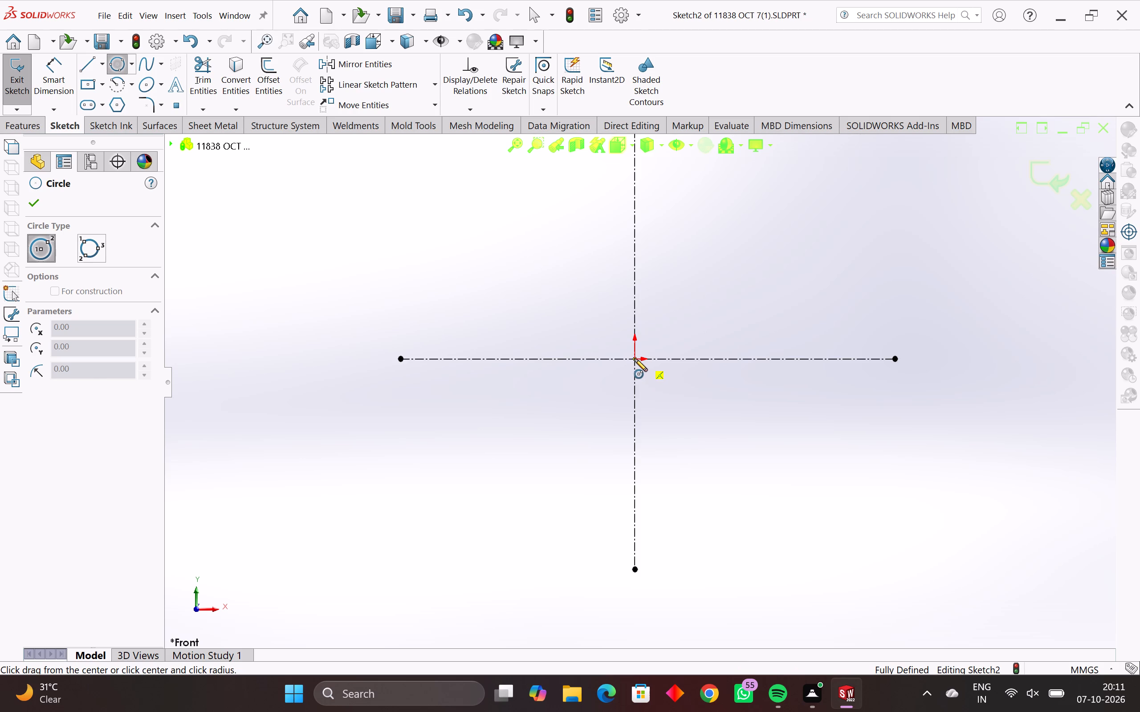
left_click(729, 409)
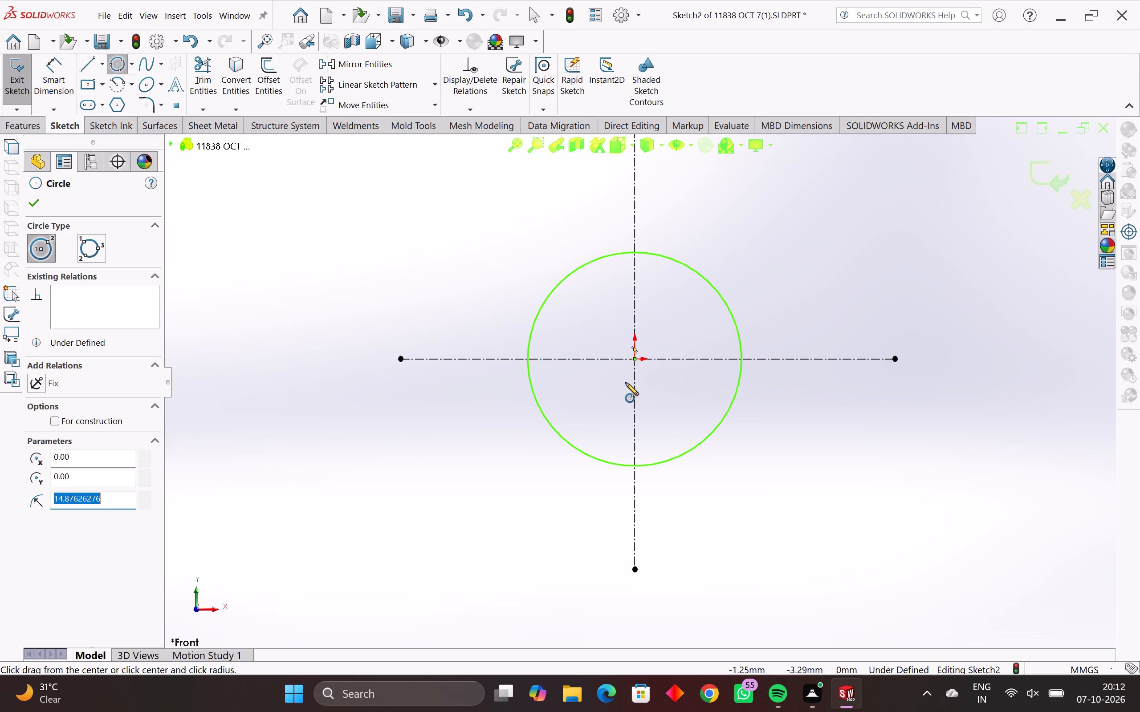
type("26")
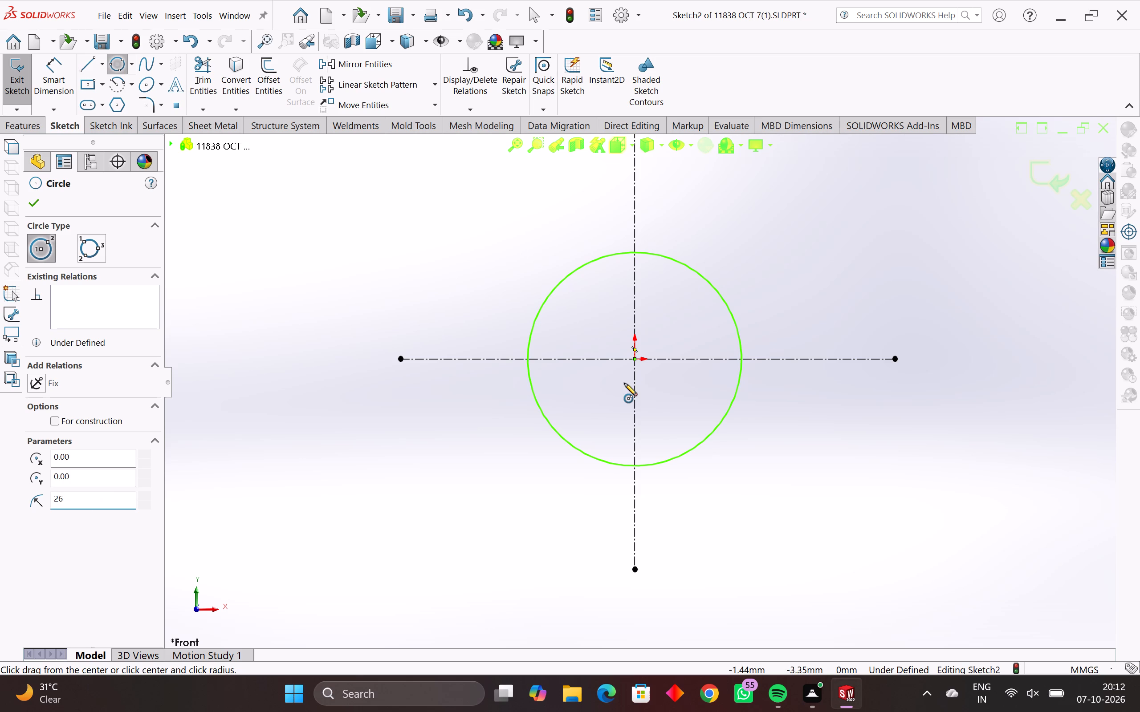
key("Return")
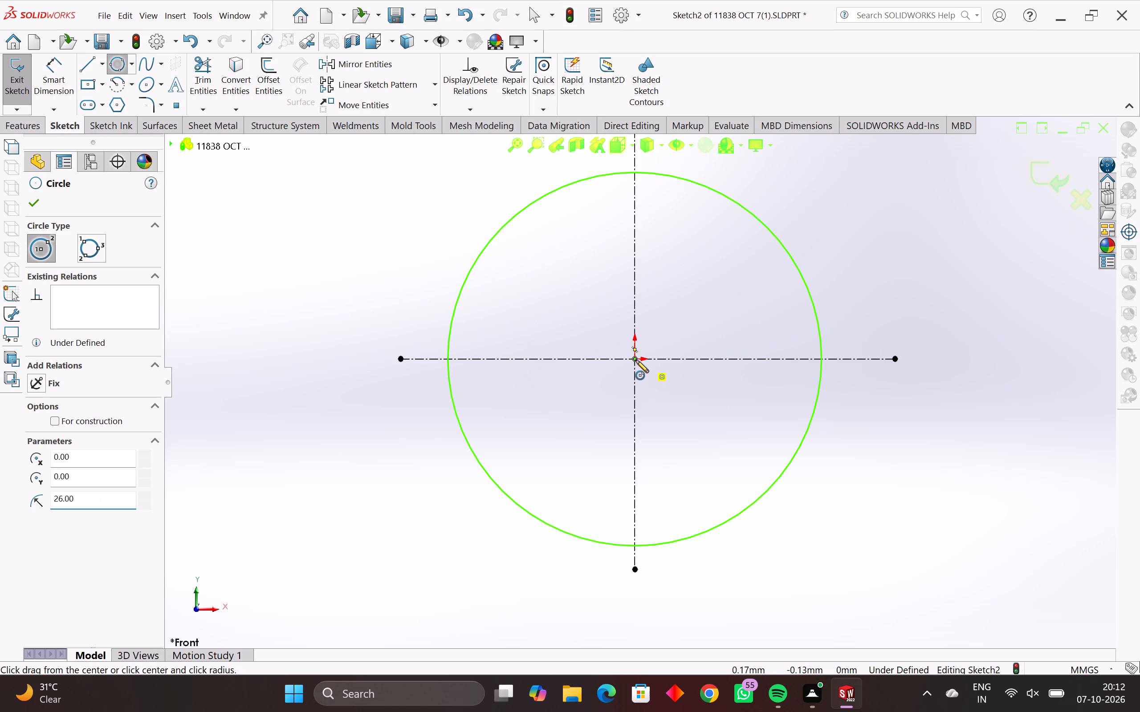
Sketch a second, concentric circle at the origin with a radius of 32.5 mm.
left_click(636, 360)
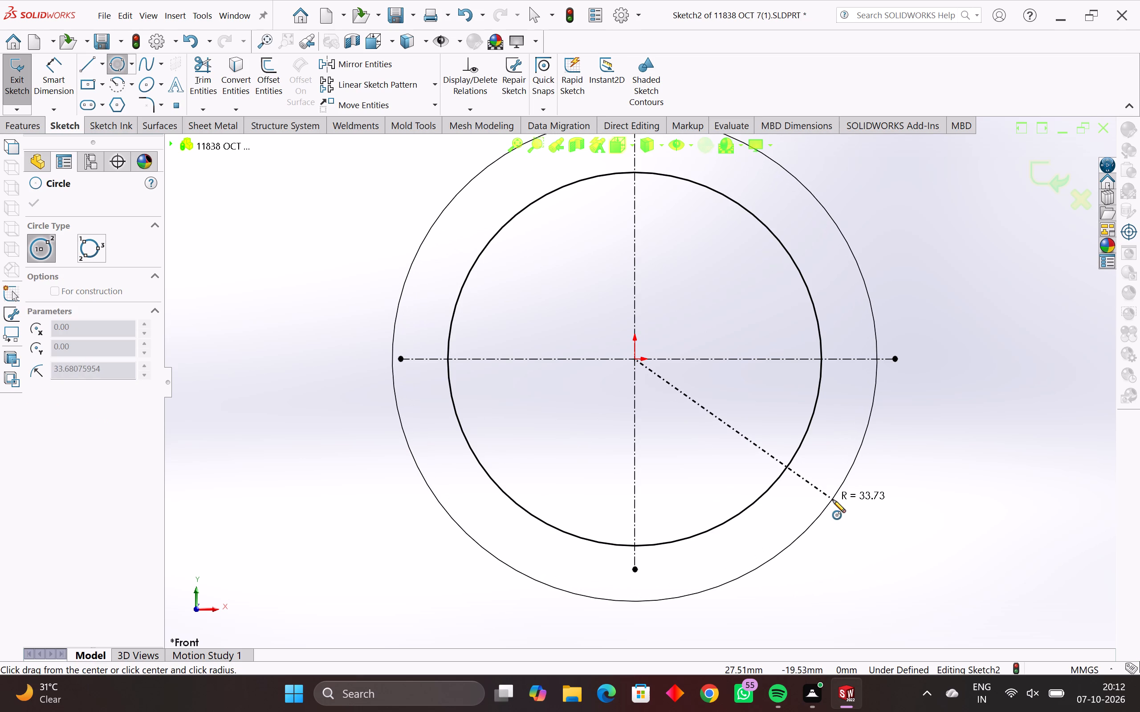
left_click(833, 500)
type("32.5")
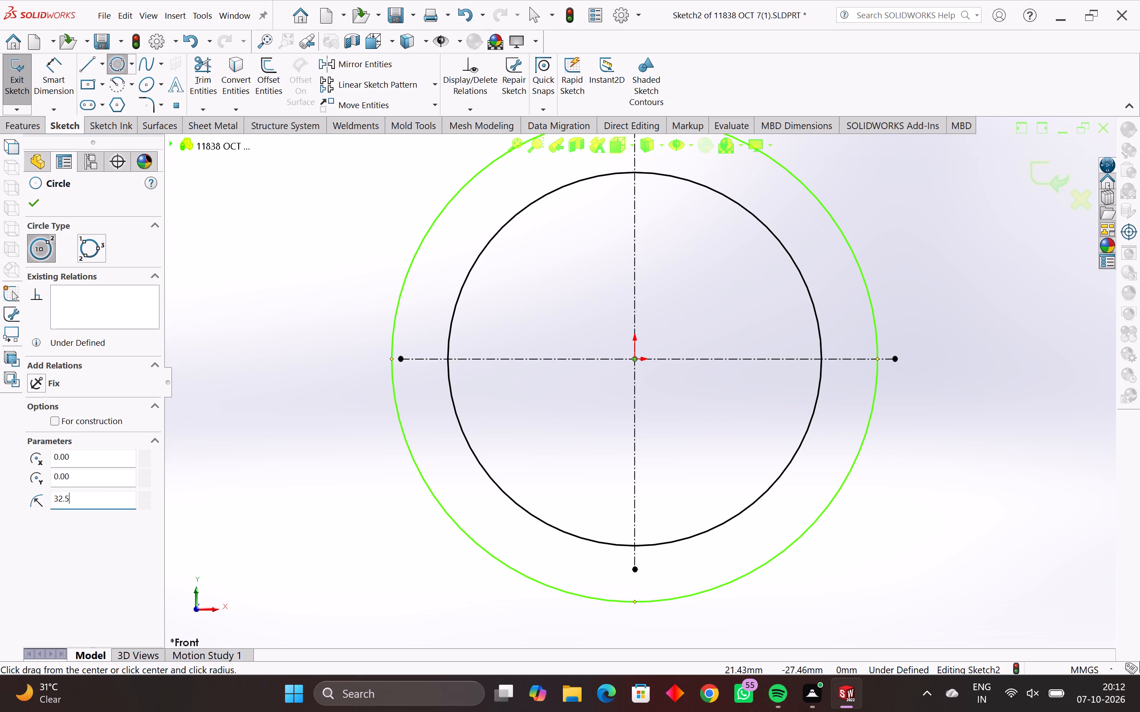
key("Return")
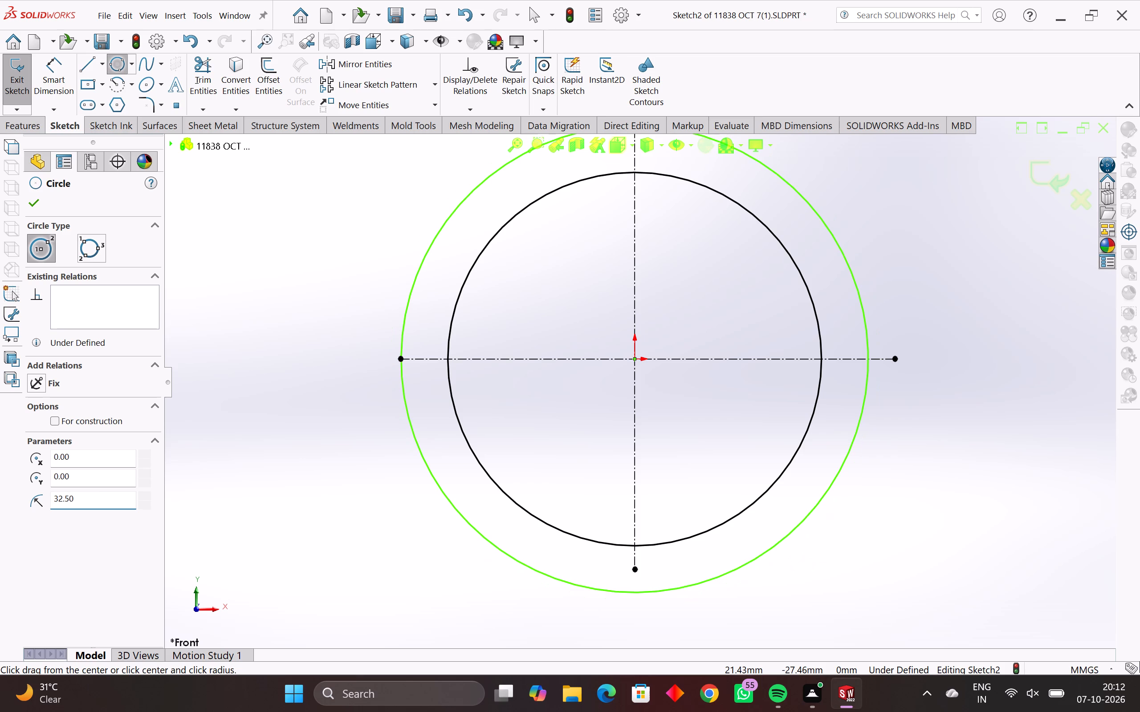
scroll(441, 400, "up", 3)
scroll(378, 314, "up", 3)
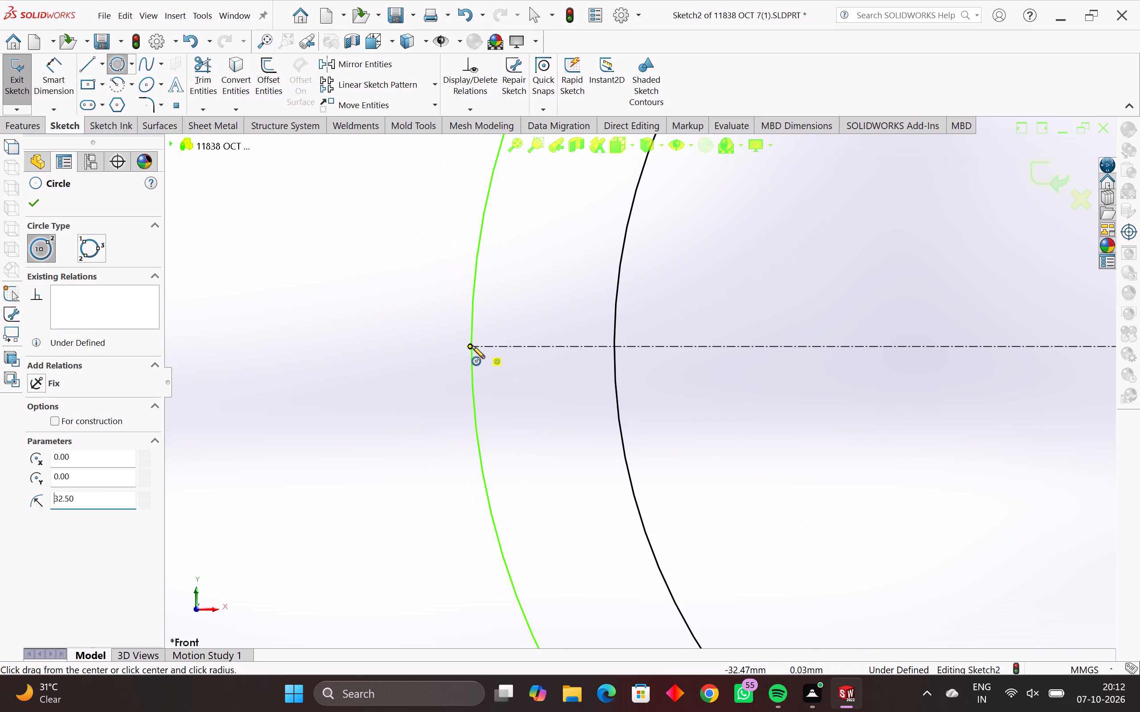
key("Escape")
key("Escape")
Extend the horizontal centerline's left endpoint beyond the outer circle to about 55 mm from the origin.
scroll(579, 401, "up", 4)
scroll(420, 314, "up", 3)
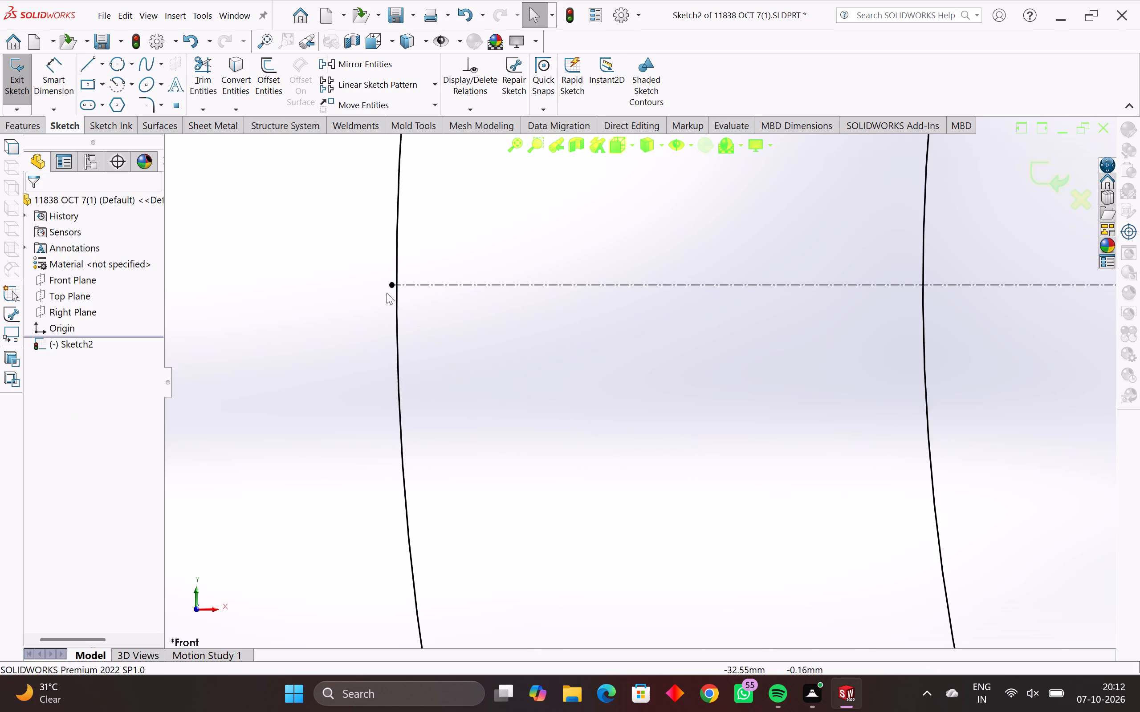
scroll(381, 289, "up", 5)
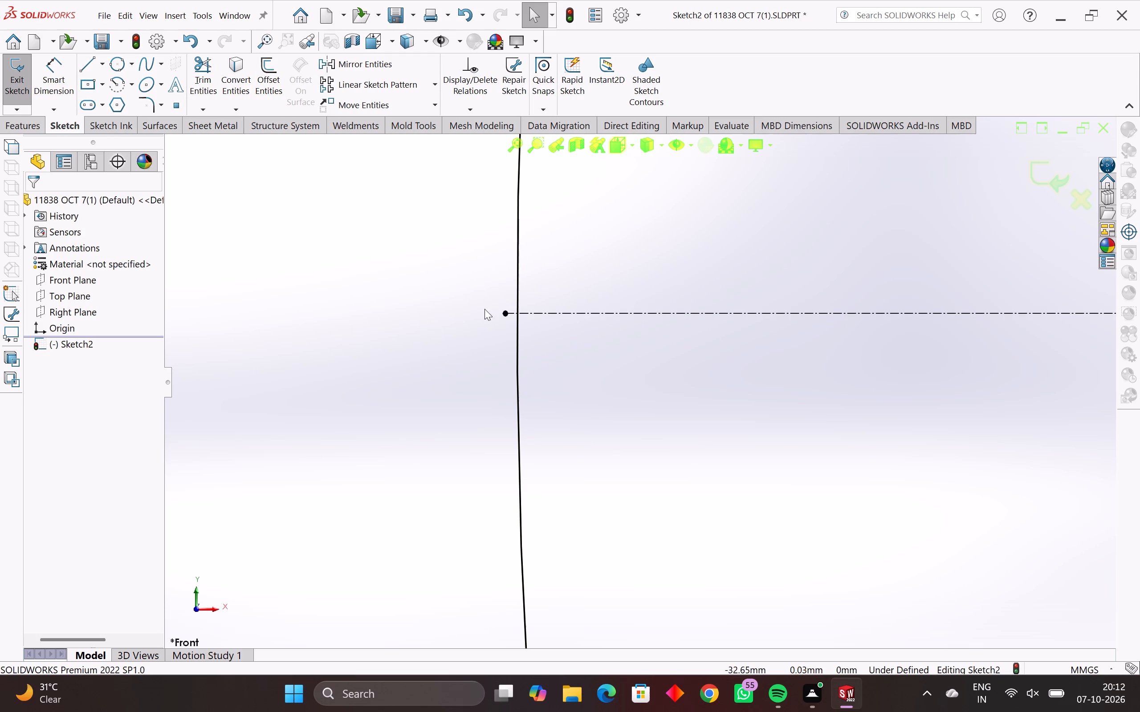
left_click_drag(503, 311, 498, 313)
left_click_drag(498, 313, 461, 315)
left_click_drag(506, 312, 361, 315)
scroll(702, 377, "down", 10)
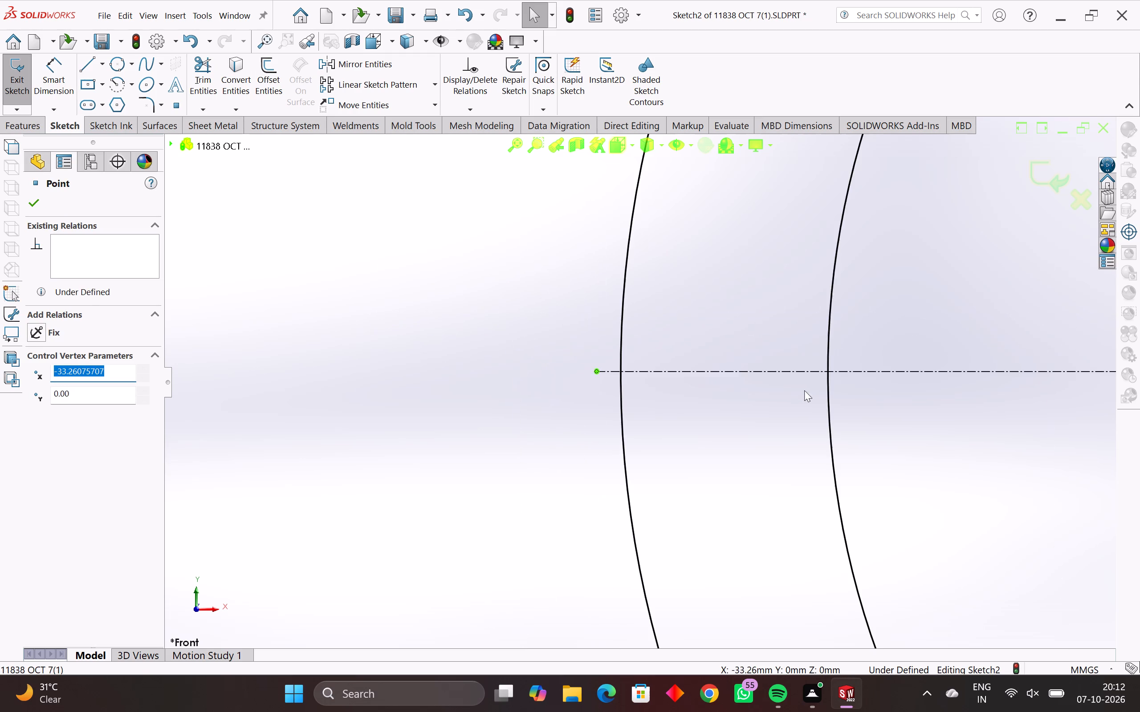
scroll(866, 397, "down", 3)
scroll(573, 410, "up", 3)
scroll(699, 334, "up", 4)
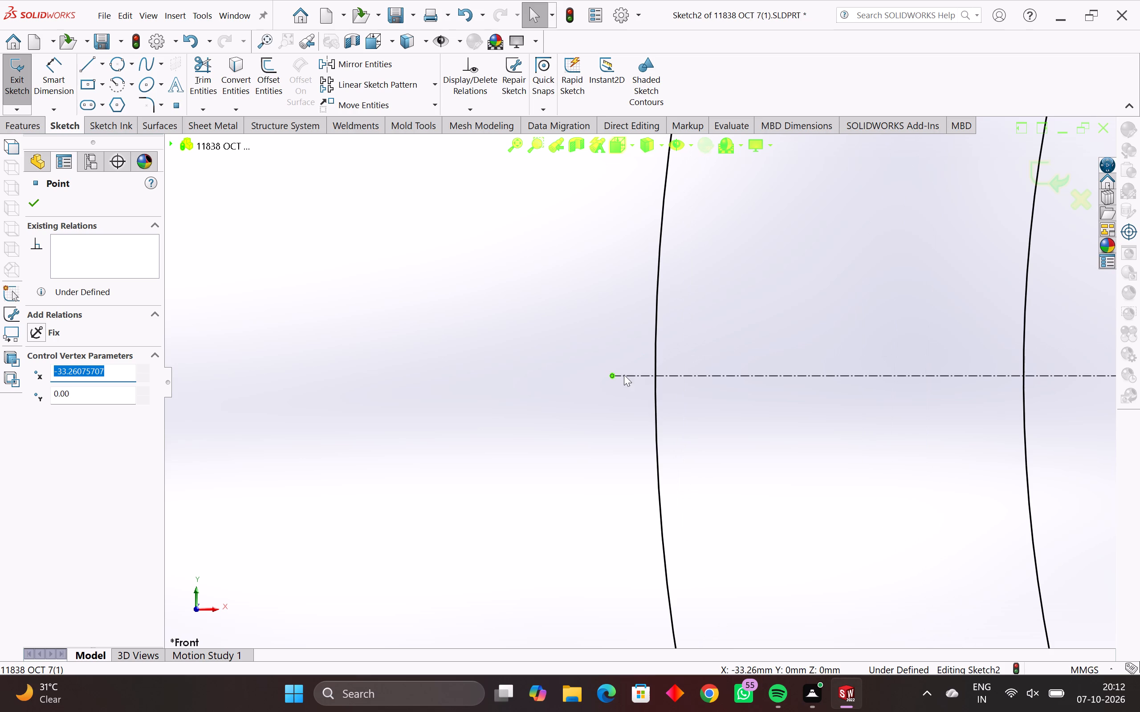
left_click_drag(613, 376, 335, 366)
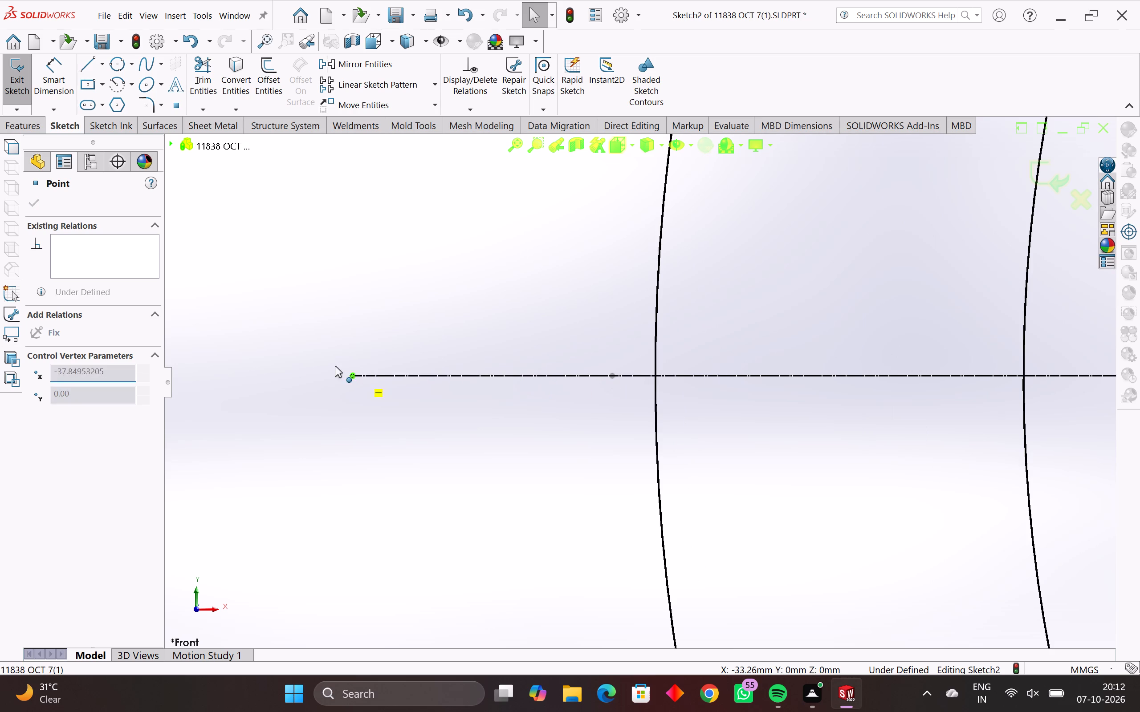
left_click_drag(335, 366, 188, 366)
scroll(605, 417, "down", 5)
scroll(709, 424, "down", 1)
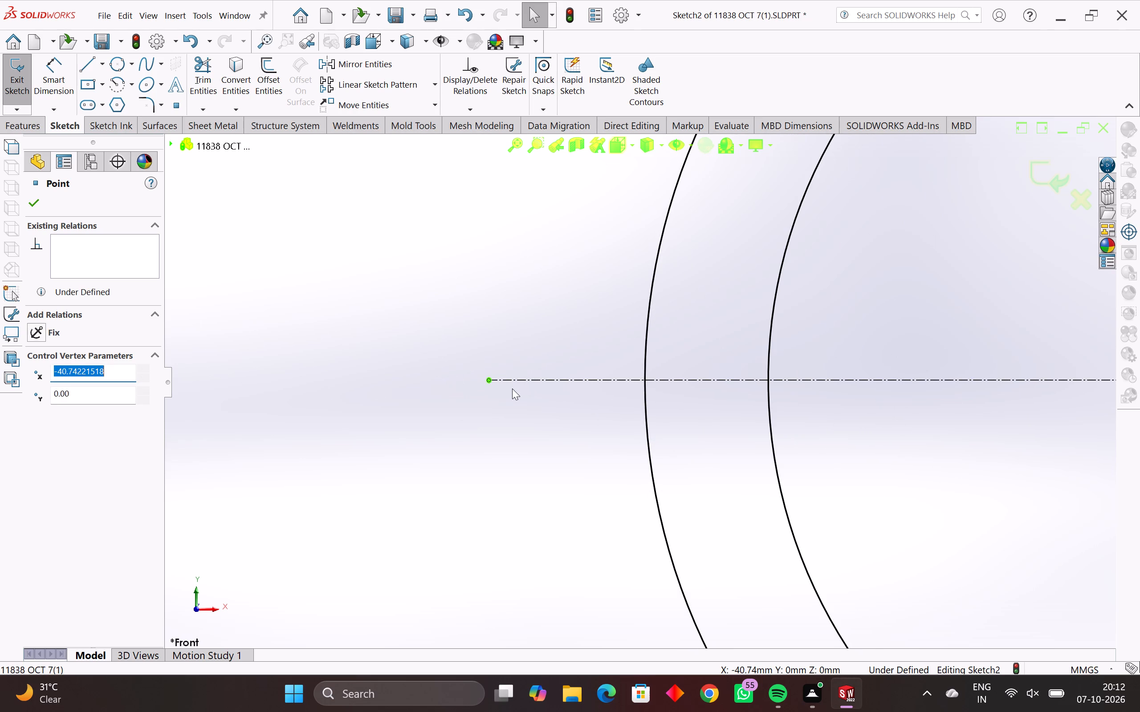
left_click_drag(488, 380, 308, 386)
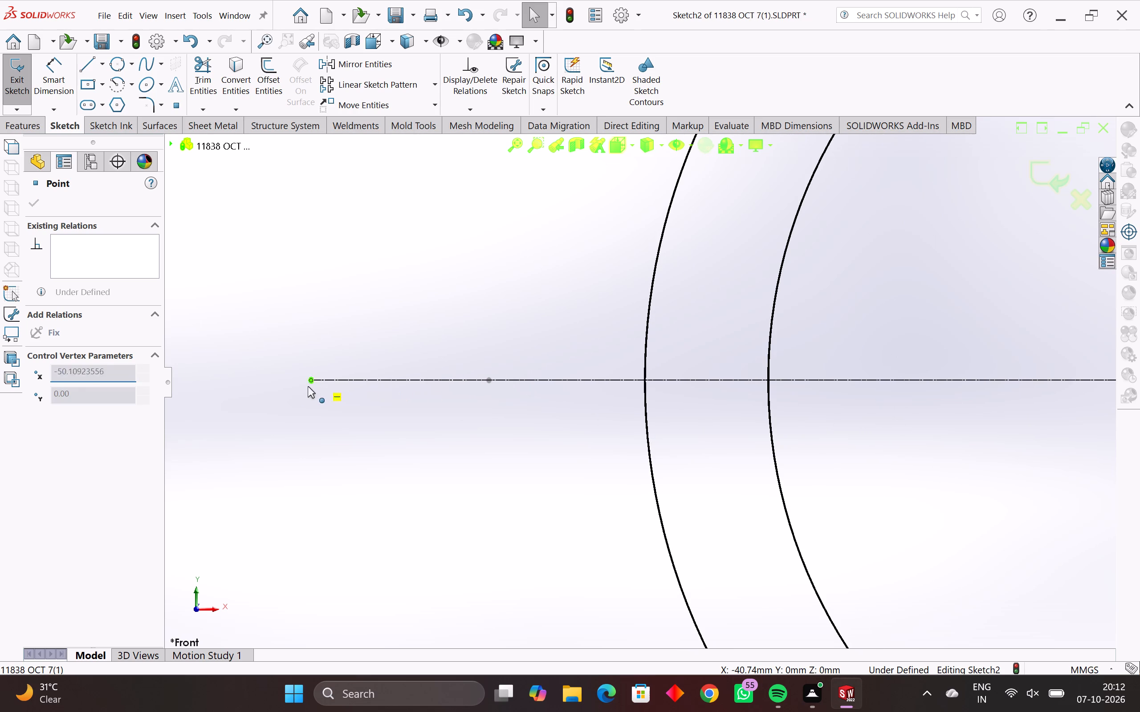
left_click_drag(308, 386, 220, 394)
Extend the horizontal centerline's right endpoint to about 230 mm from the origin.
scroll(802, 438, "down", 10)
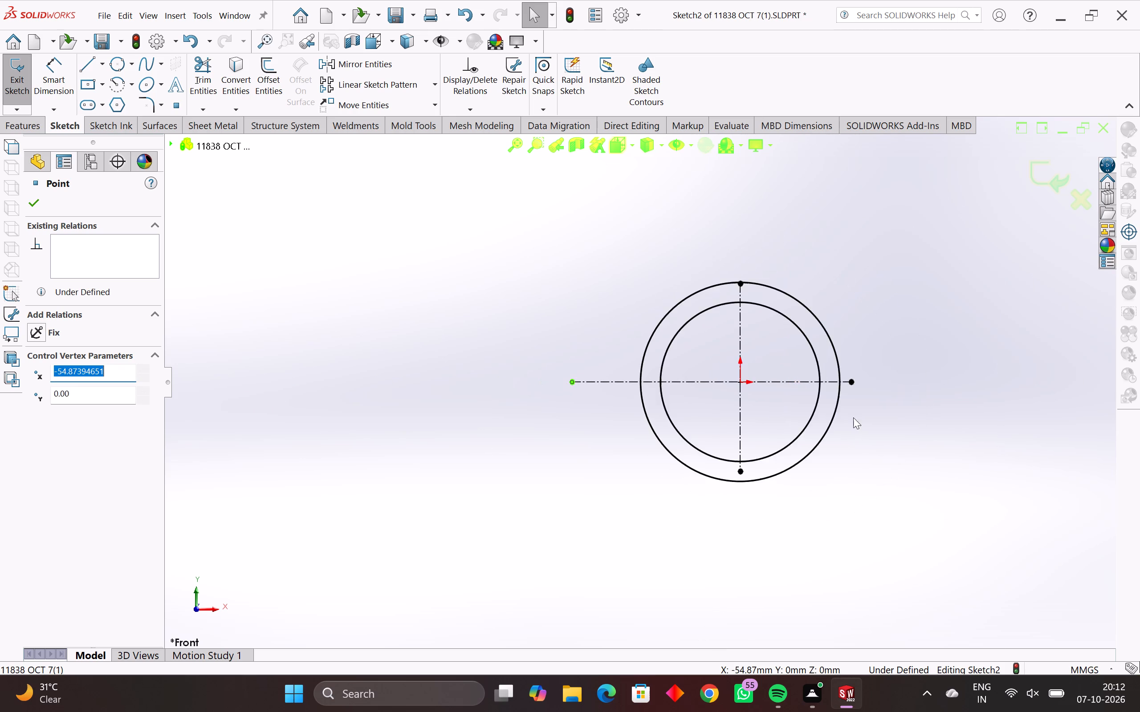
scroll(851, 399, "up", 3)
left_click_drag(813, 365, 1139, 364)
scroll(1084, 375, "down", 5)
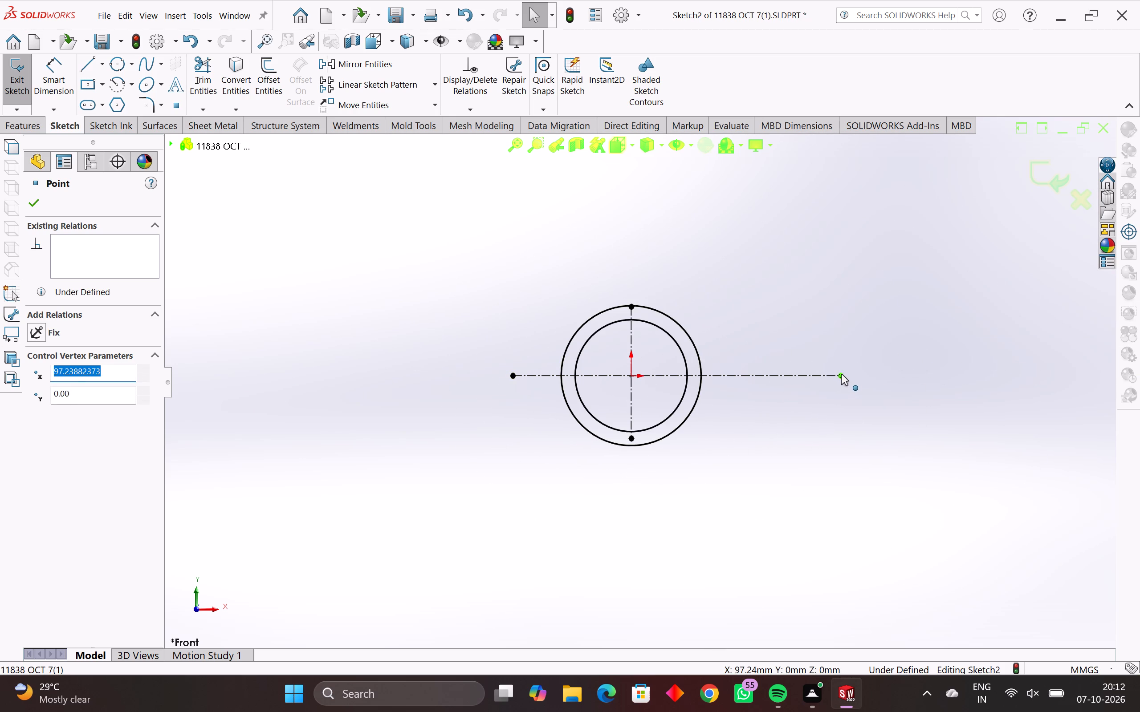
left_click_drag(841, 374, 1126, 379)
key("Escape")
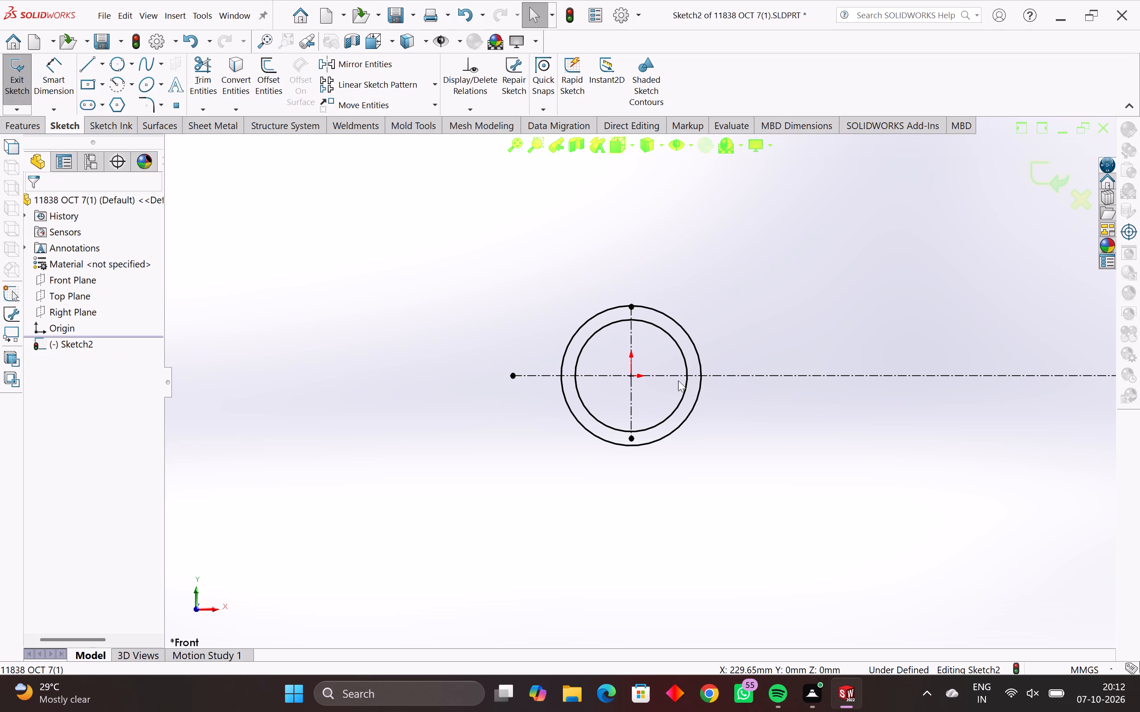
key("Escape")
Extend the vertical centerline's upper endpoint to about 64 mm above the origin.
scroll(638, 376, "up", 4)
scroll(632, 240, "up", 4)
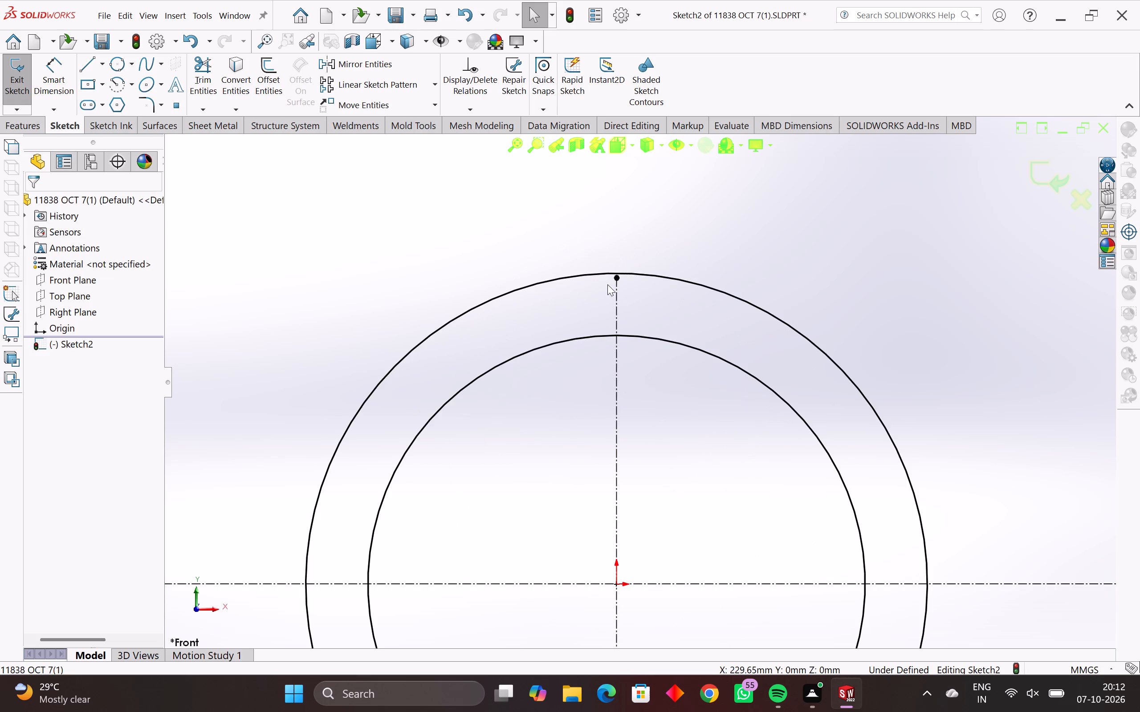
scroll(606, 287, "up", 1)
left_click_drag(620, 280, 616, 210)
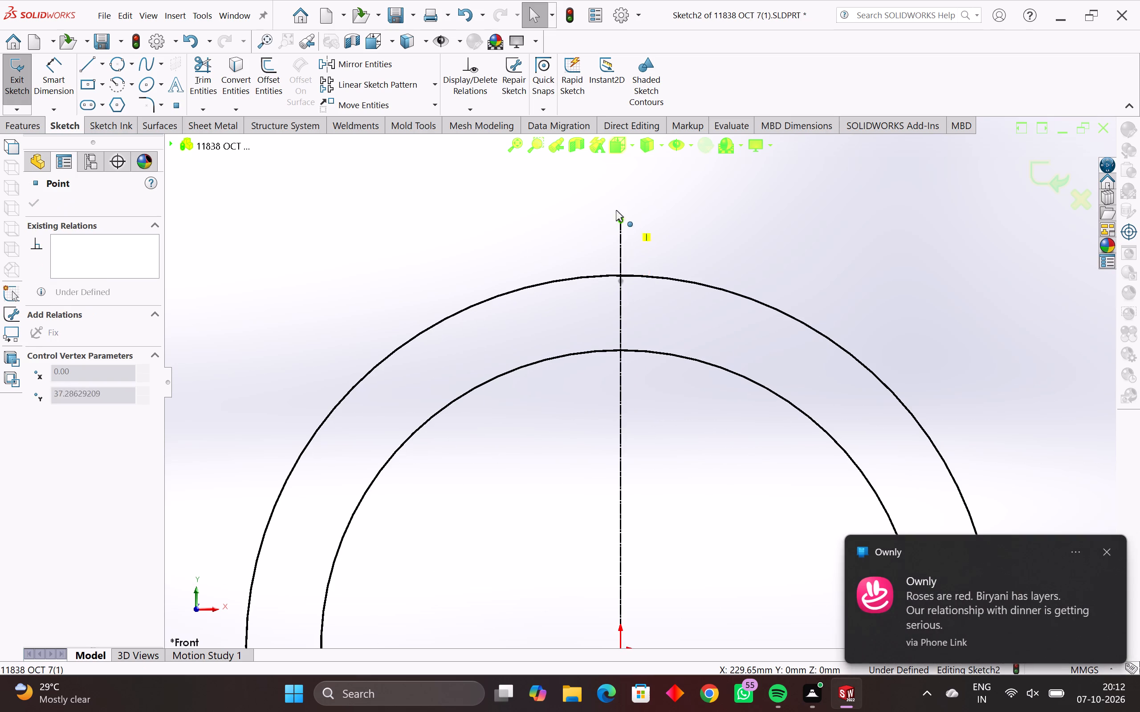
left_click_drag(616, 210, 660, 179)
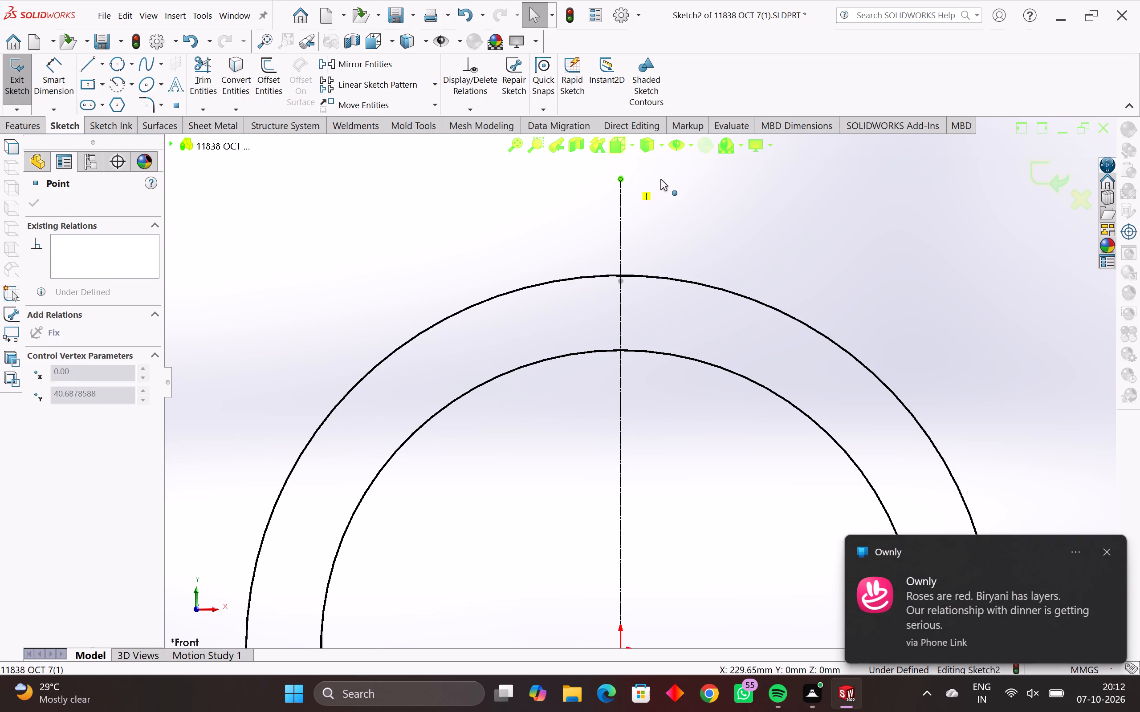
left_click_drag(660, 179, 662, 178)
scroll(634, 199, "down", 3)
scroll(630, 252, "down", 2)
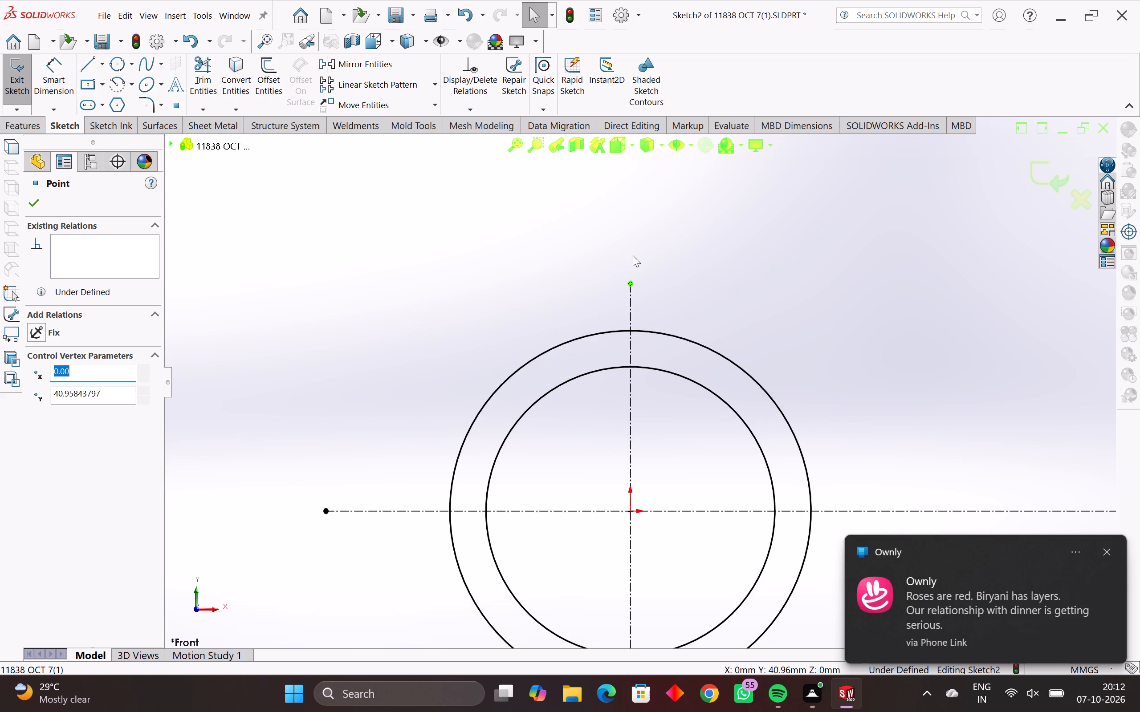
left_click_drag(630, 299, 631, 251)
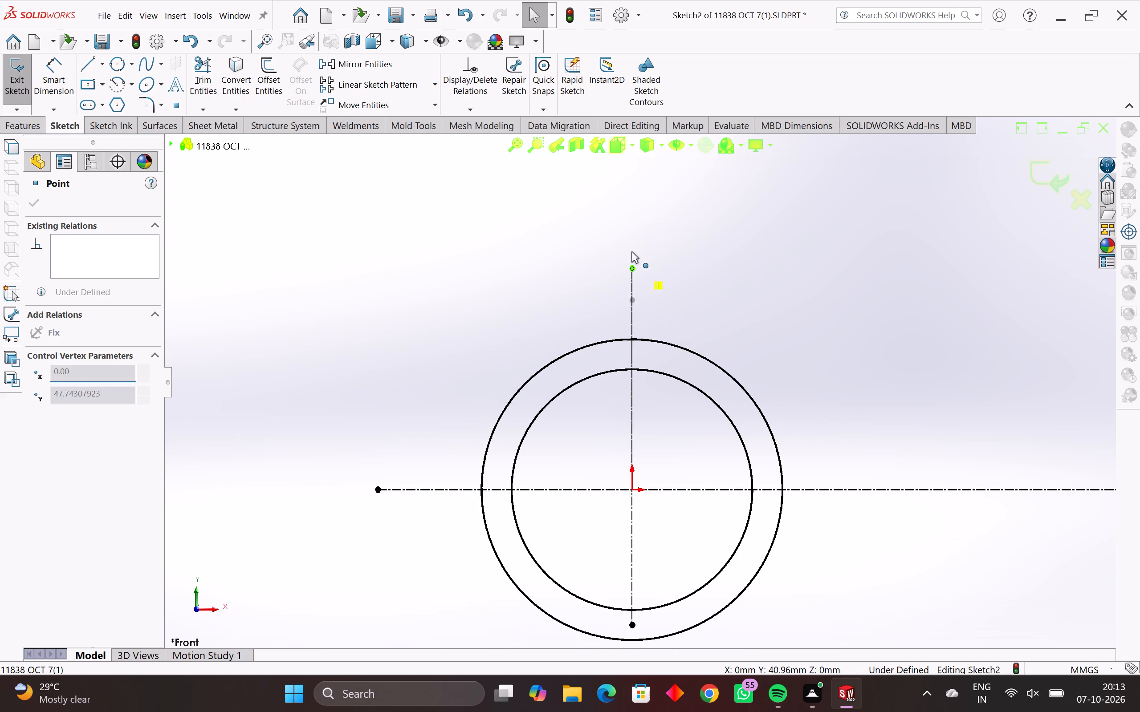
left_click_drag(631, 251, 627, 195)
Extend the vertical centerline's lower endpoint to about 62 mm below the origin.
scroll(636, 459, "down", 4)
scroll(654, 506, "up", 4)
scroll(607, 433, "up", 2)
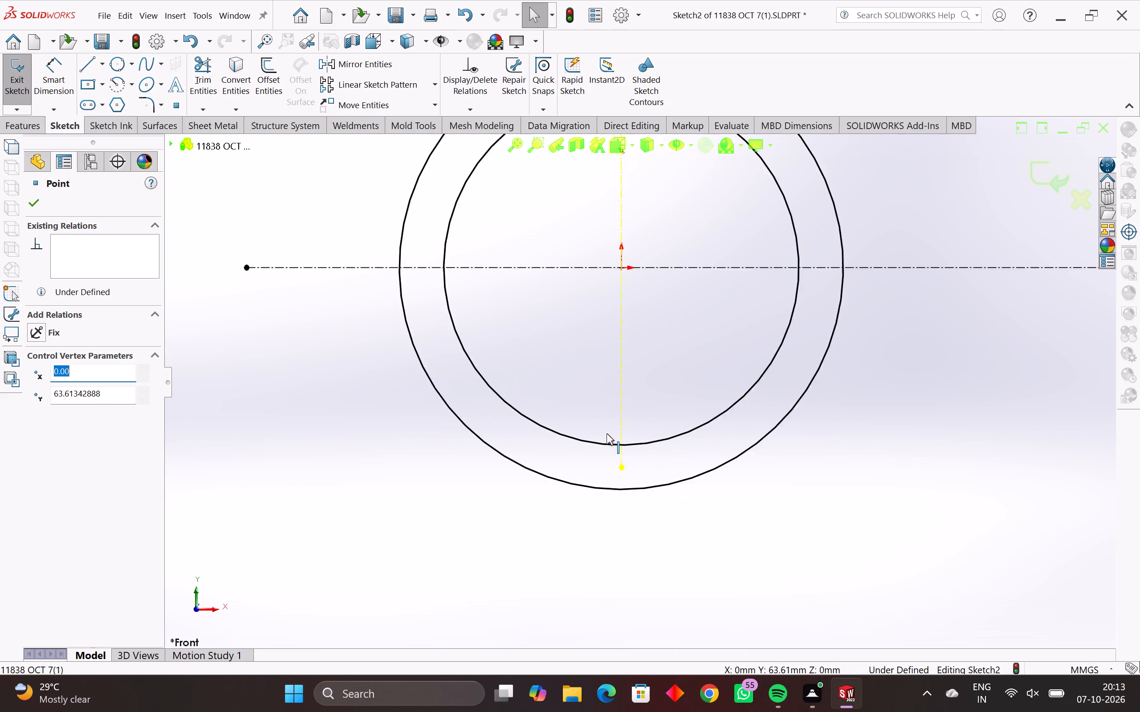
scroll(607, 433, "up", 1)
left_click_drag(626, 470, 633, 556)
scroll(633, 556, "down", 6)
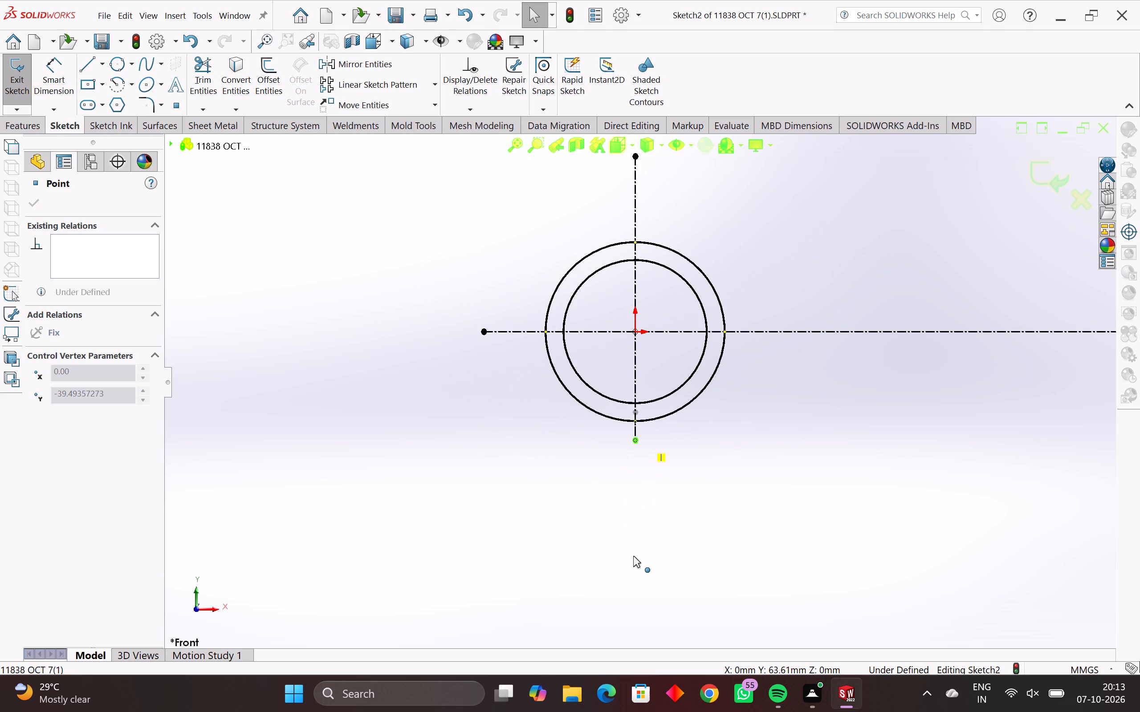
left_click_drag(633, 556, 647, 502)
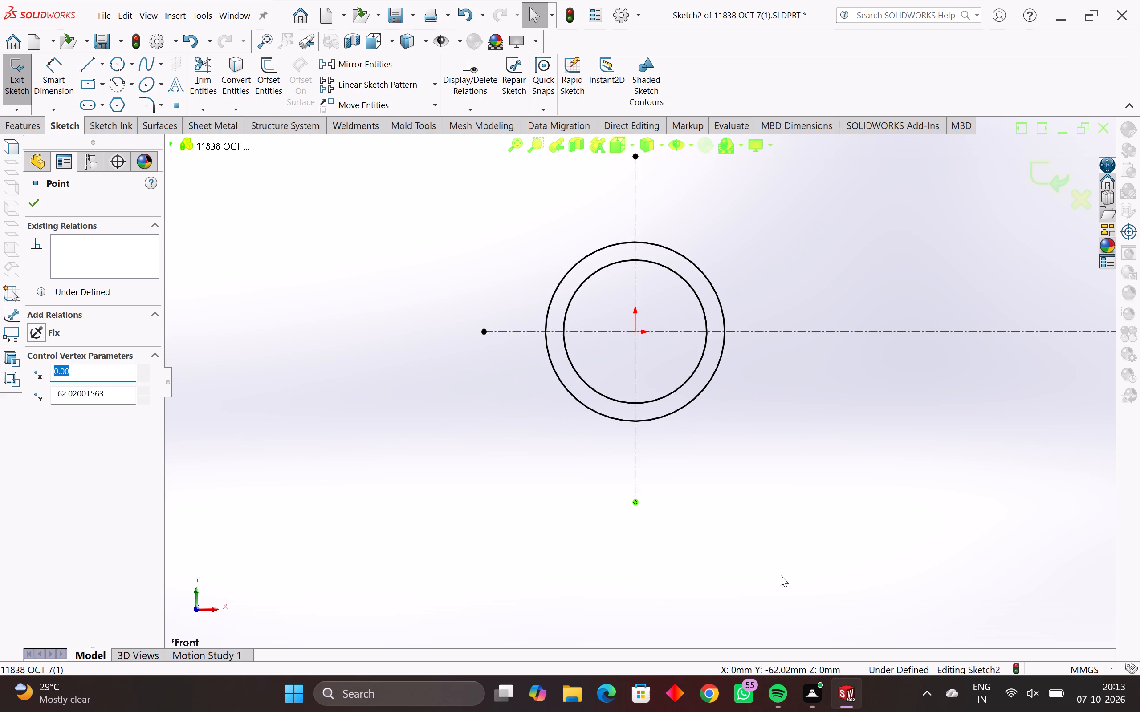
Fully define the two concentric circles and both centerlines with automatically calculated relations and dimensions referenced to the origin.
scroll(787, 478, "down", 1)
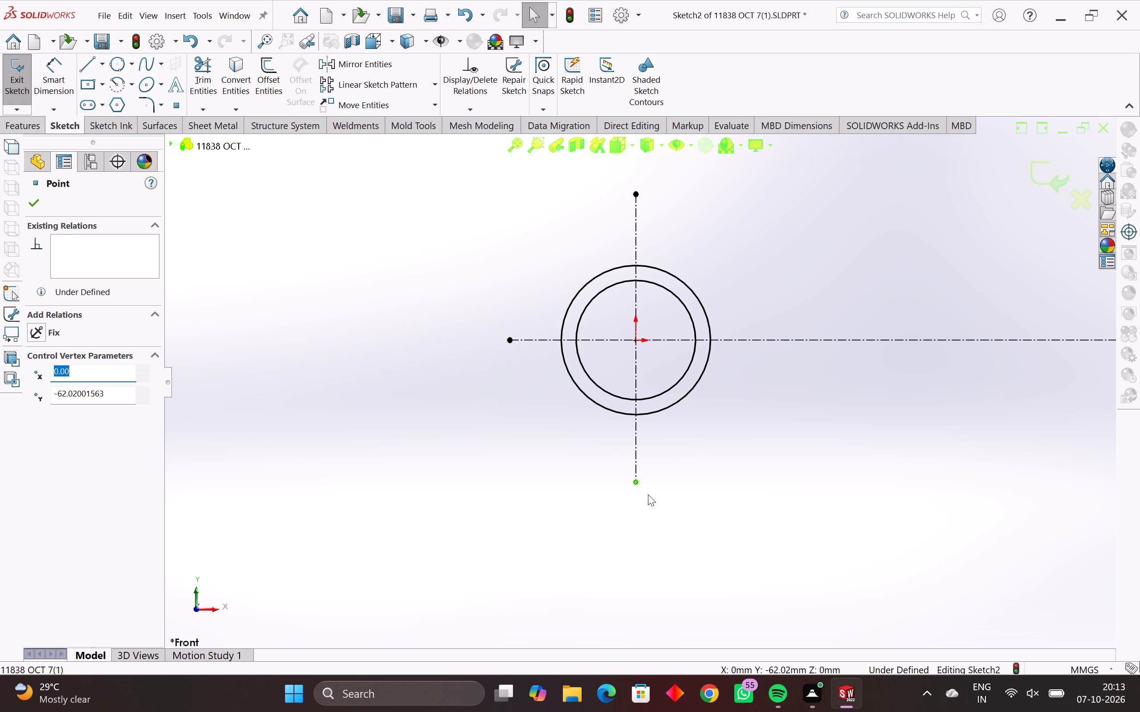
scroll(623, 413, "up", 2)
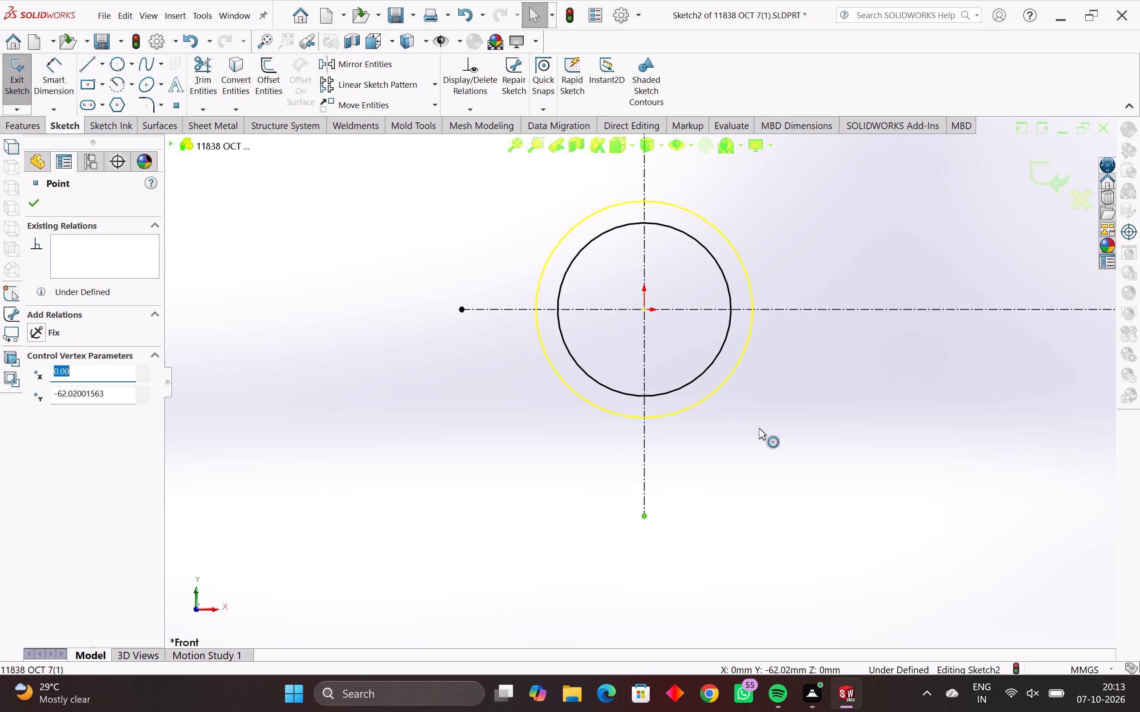
middle_click_drag(742, 439, 675, 481)
scroll(675, 481, "down", 2)
scroll(649, 401, "up", 2)
scroll(649, 401, "down", 4)
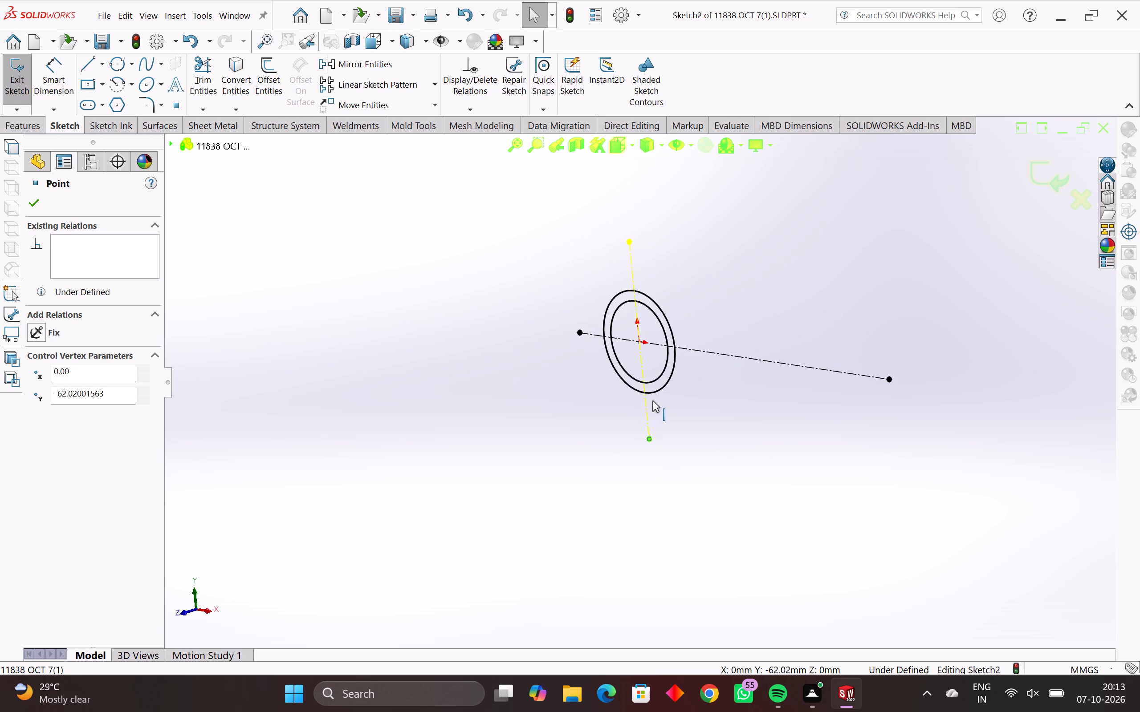
left_click_drag(754, 237, 480, 477)
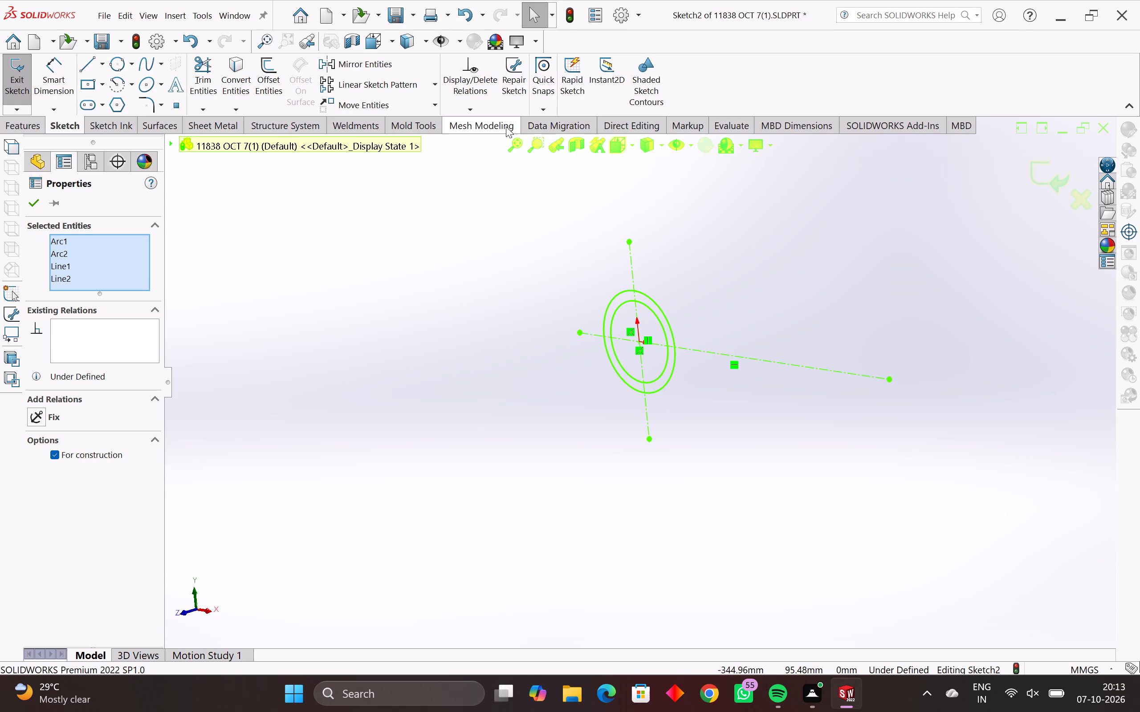
left_click(479, 109)
left_click(514, 166)
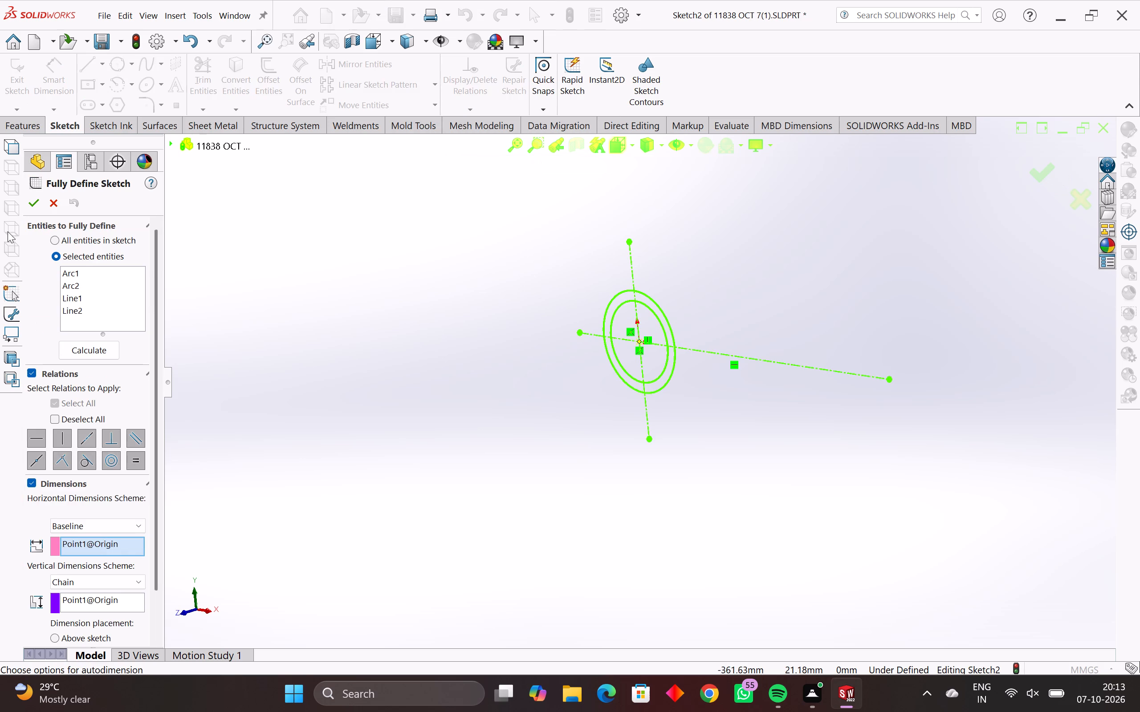
left_click(94, 349)
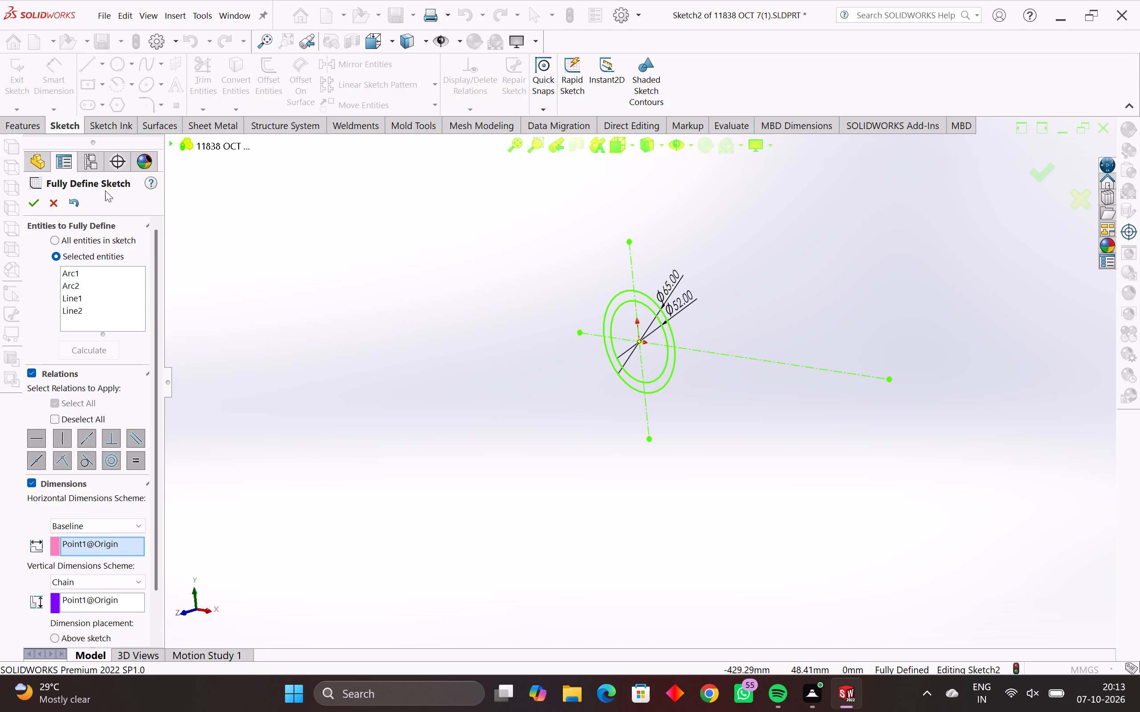
left_click(37, 202)
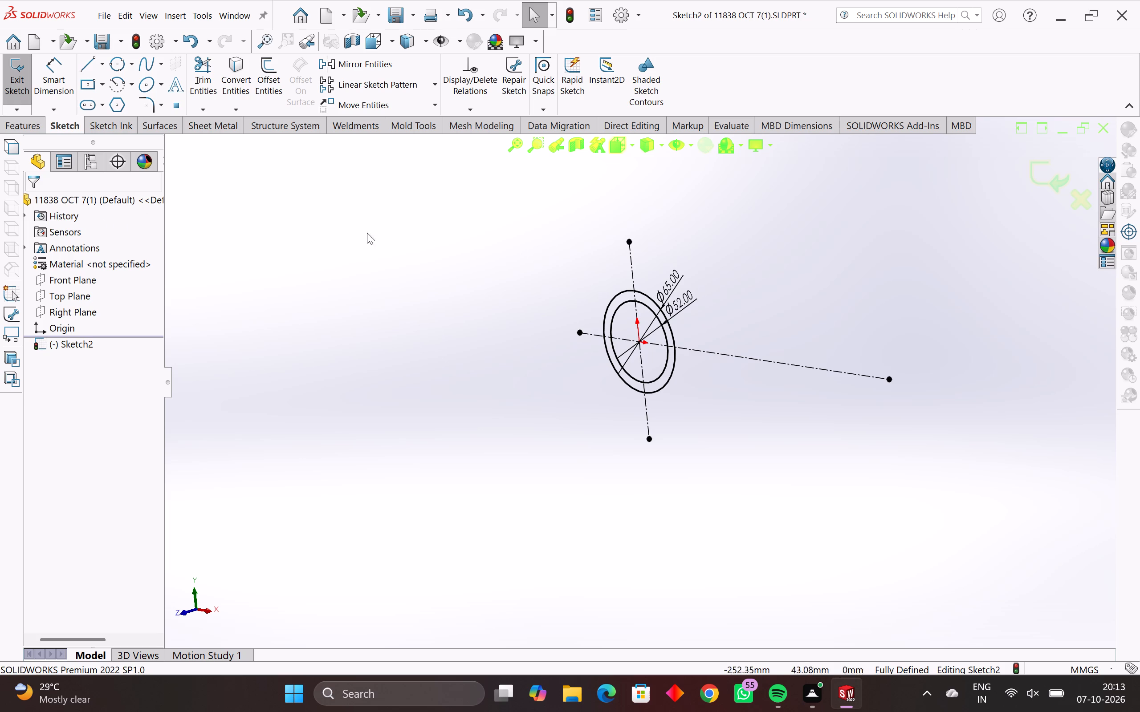
Extrude the ring profile between the two circles as a Mid Plane boss with a depth of 70 mm.
left_click(17, 126)
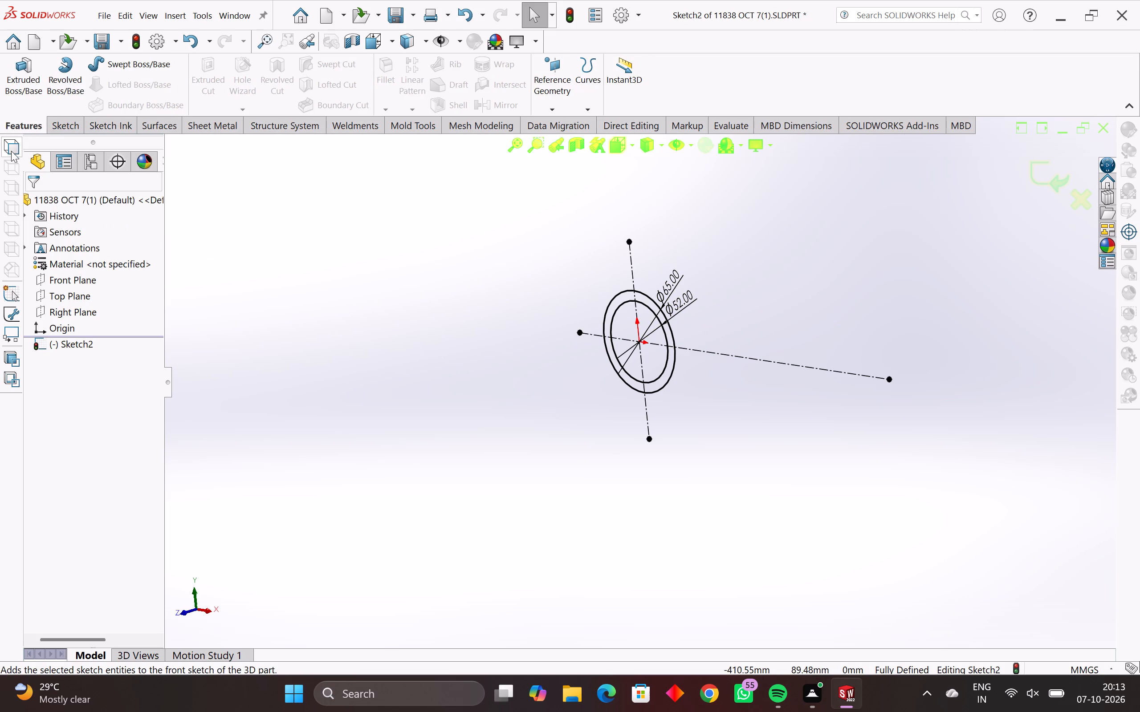
left_click(21, 75)
middle_click_drag(623, 386, 556, 415)
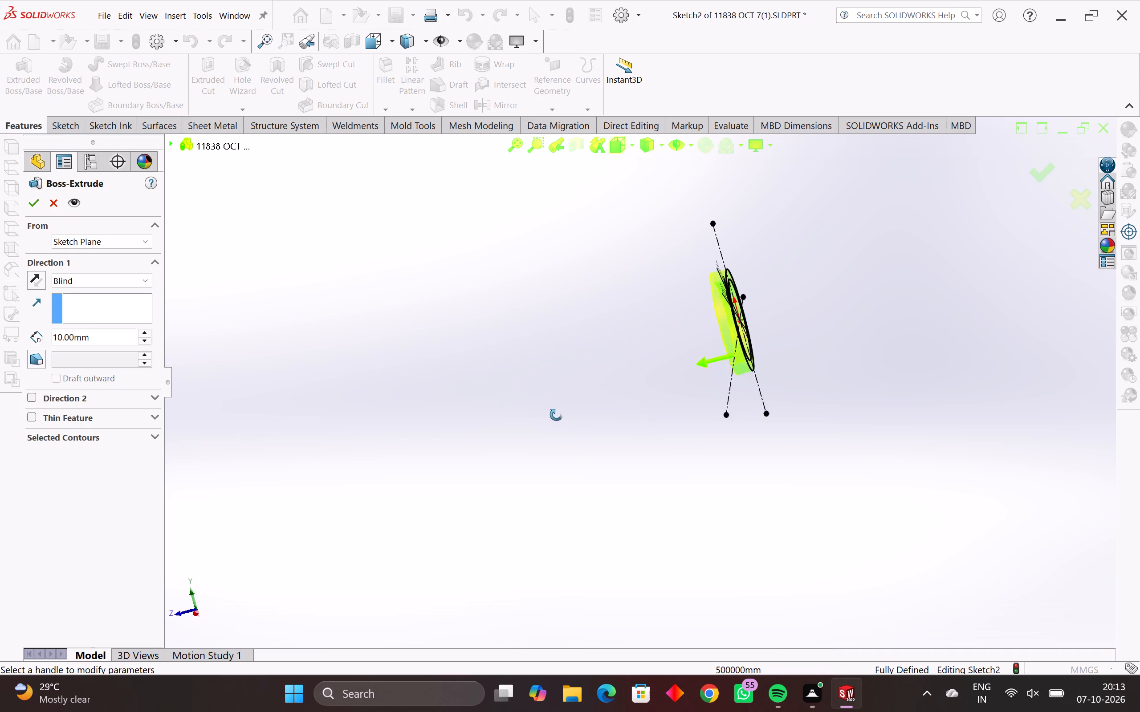
middle_click_drag(556, 415, 636, 421)
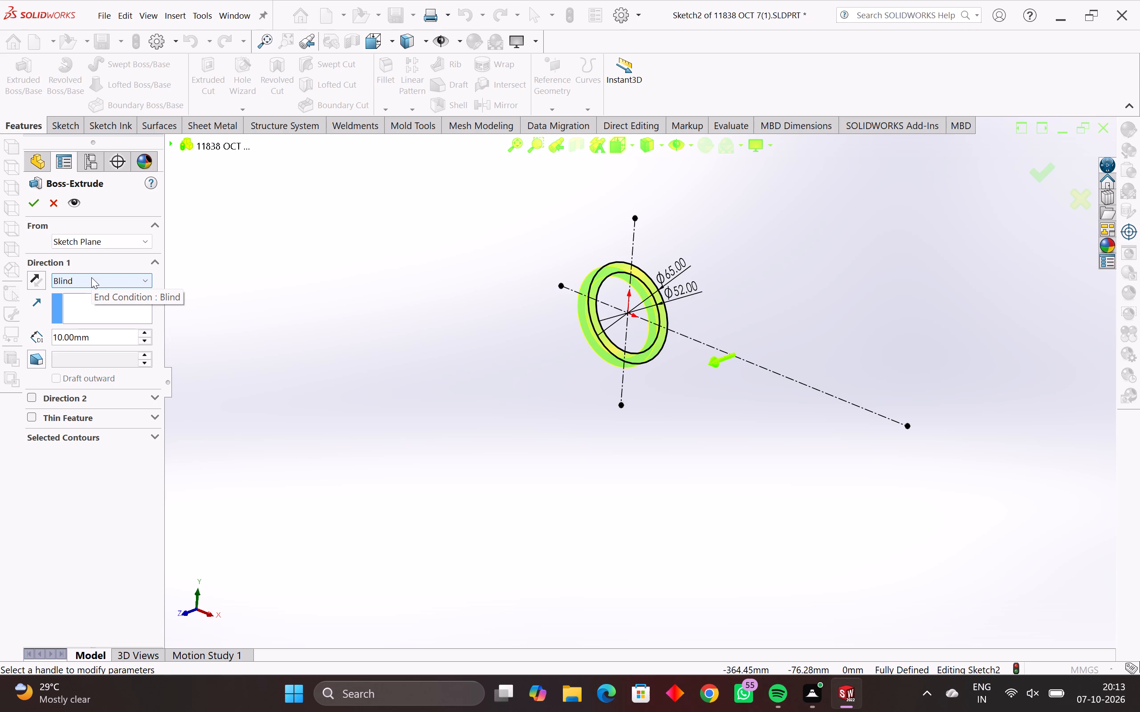
left_click(114, 280)
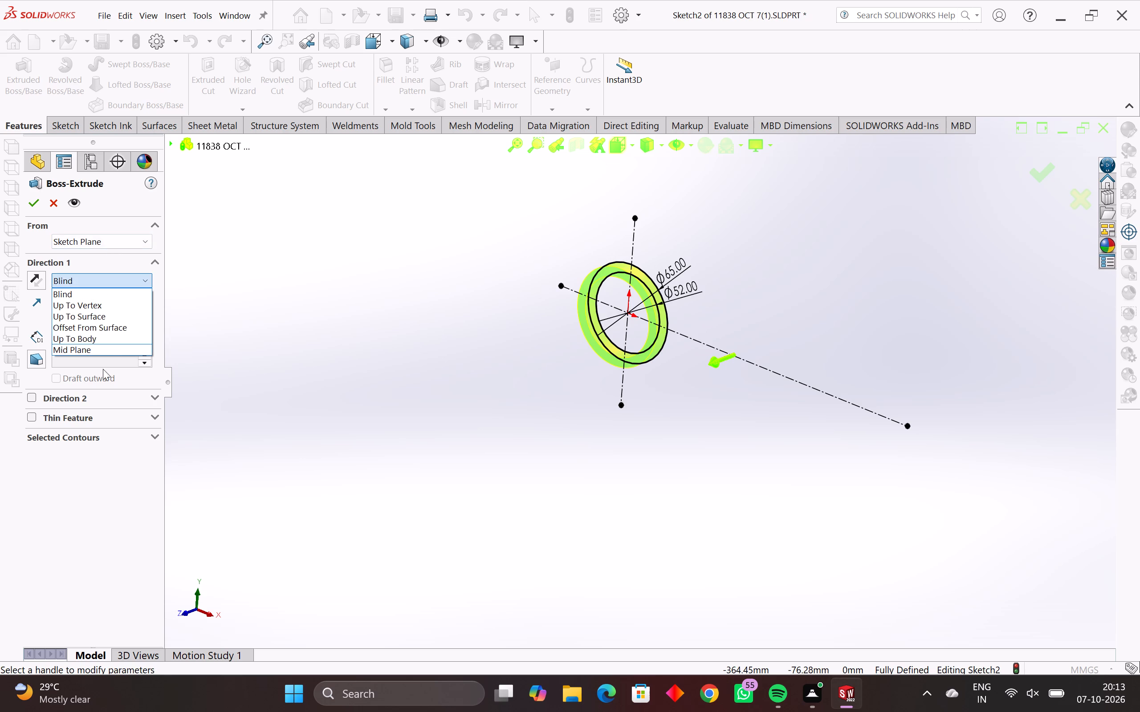
left_click(95, 350)
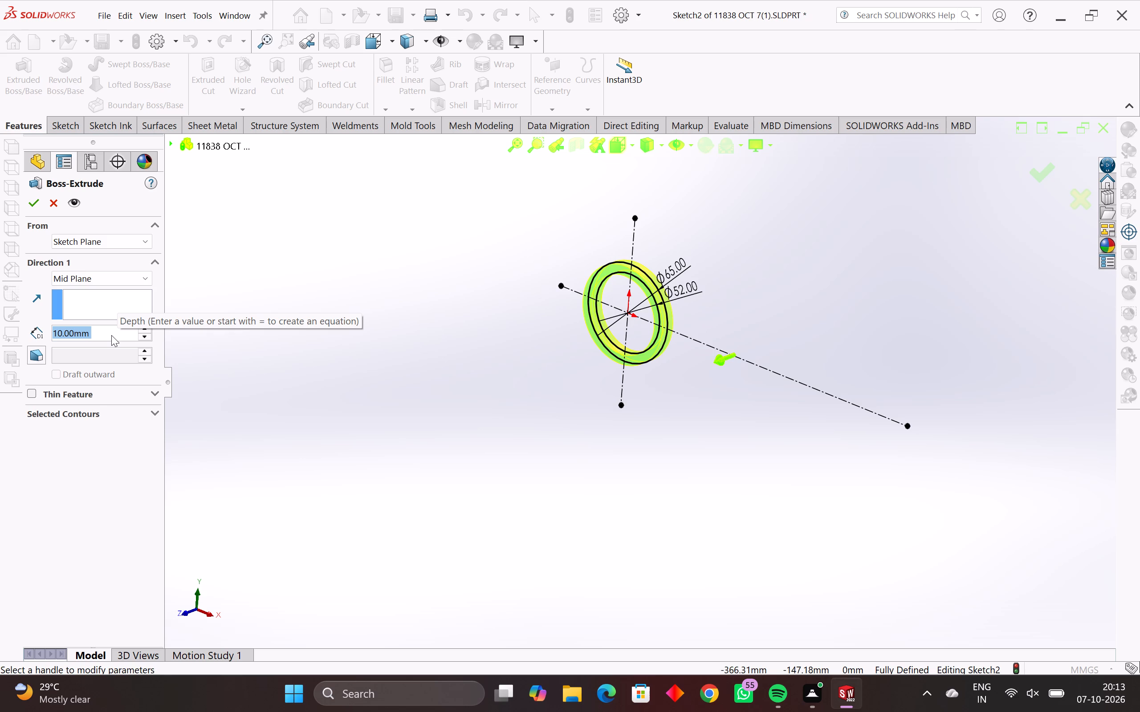
key("7")
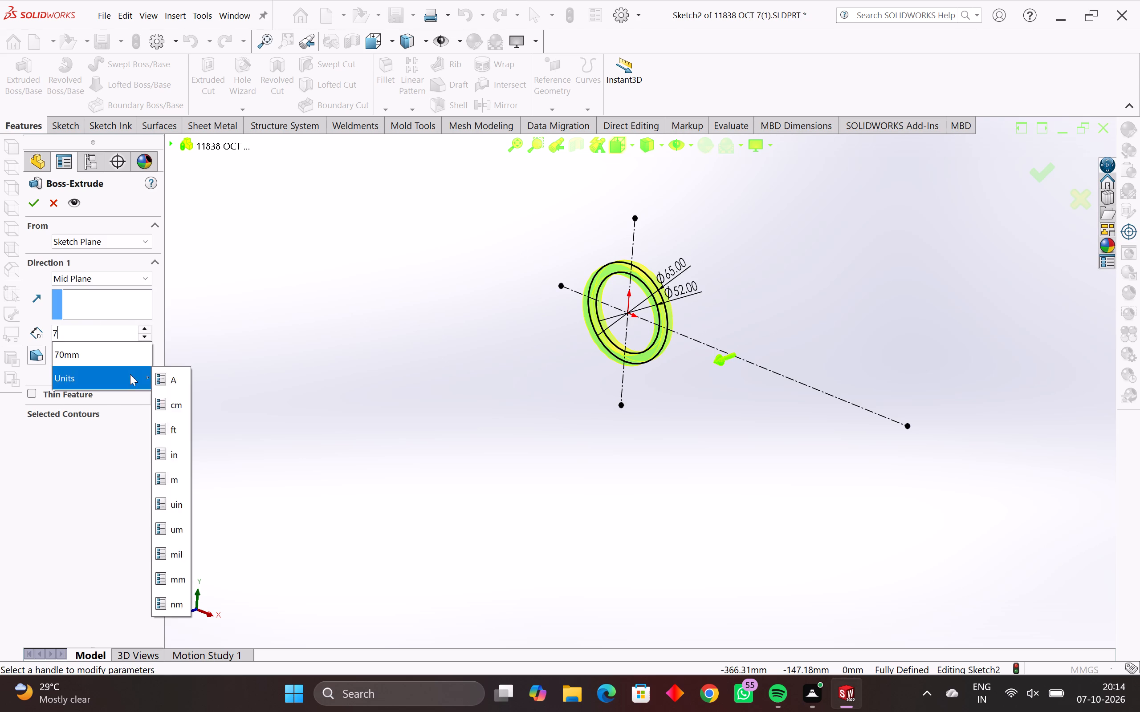
key("0")
key("Return")
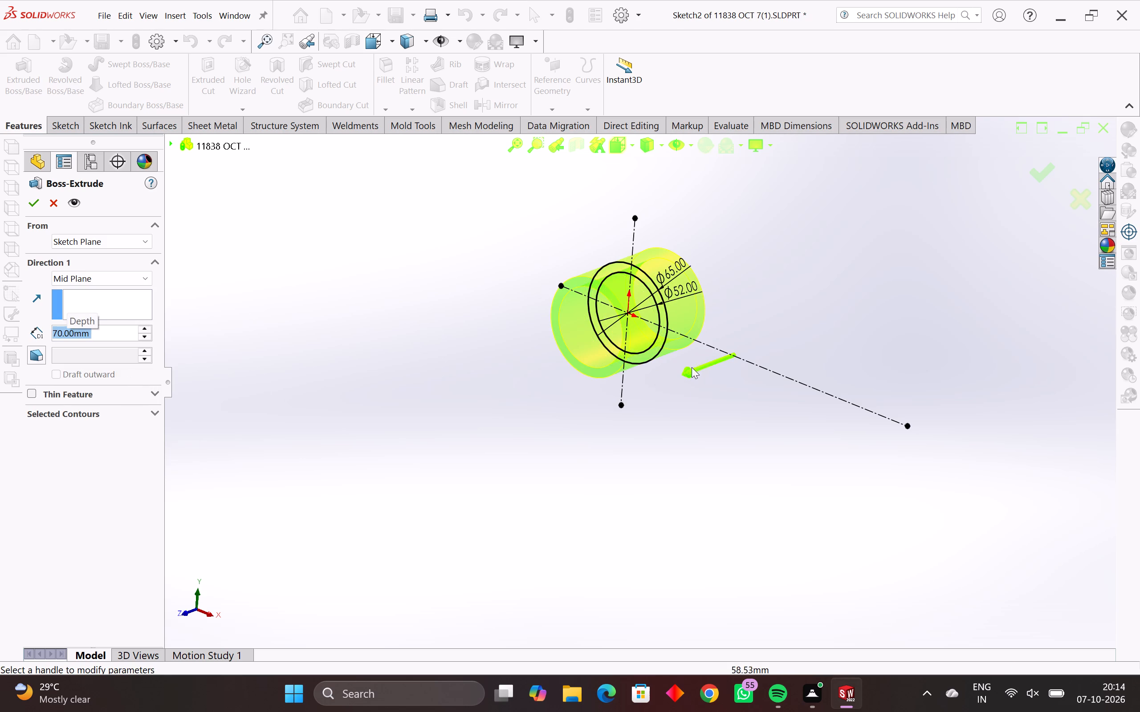
middle_click_drag(627, 385, 602, 437)
middle_click_drag(604, 442, 644, 442)
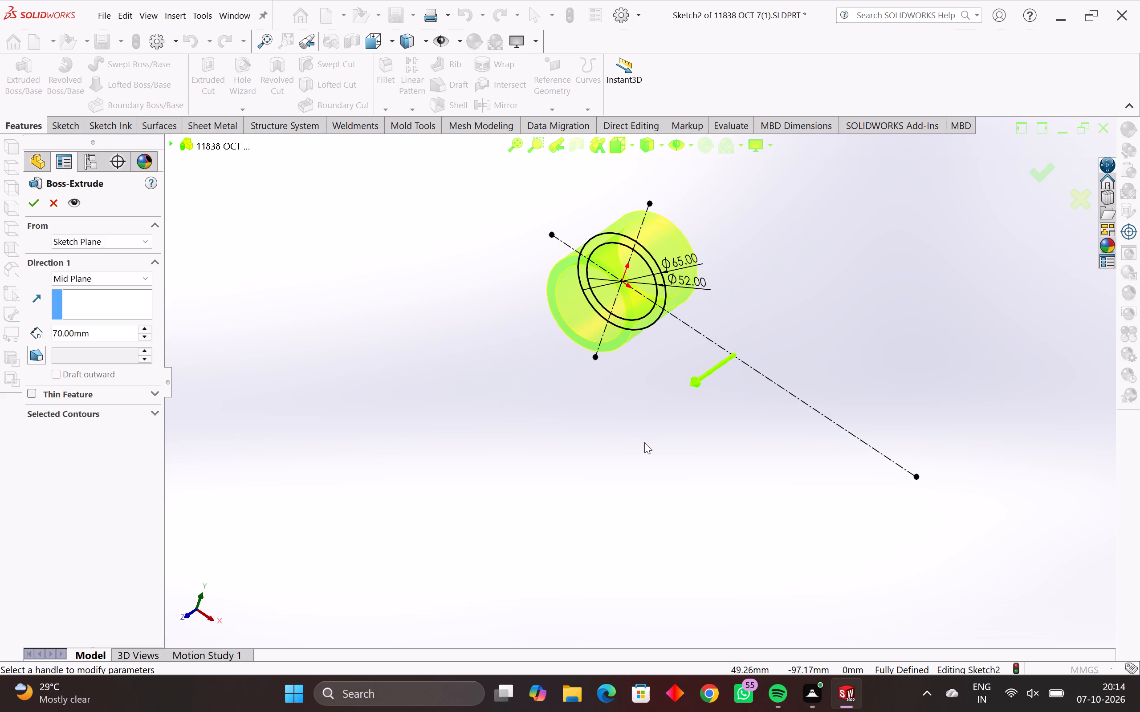
key("Return")
Start a new sketch on the Front Plane.
middle_click_drag(668, 320, 627, 331)
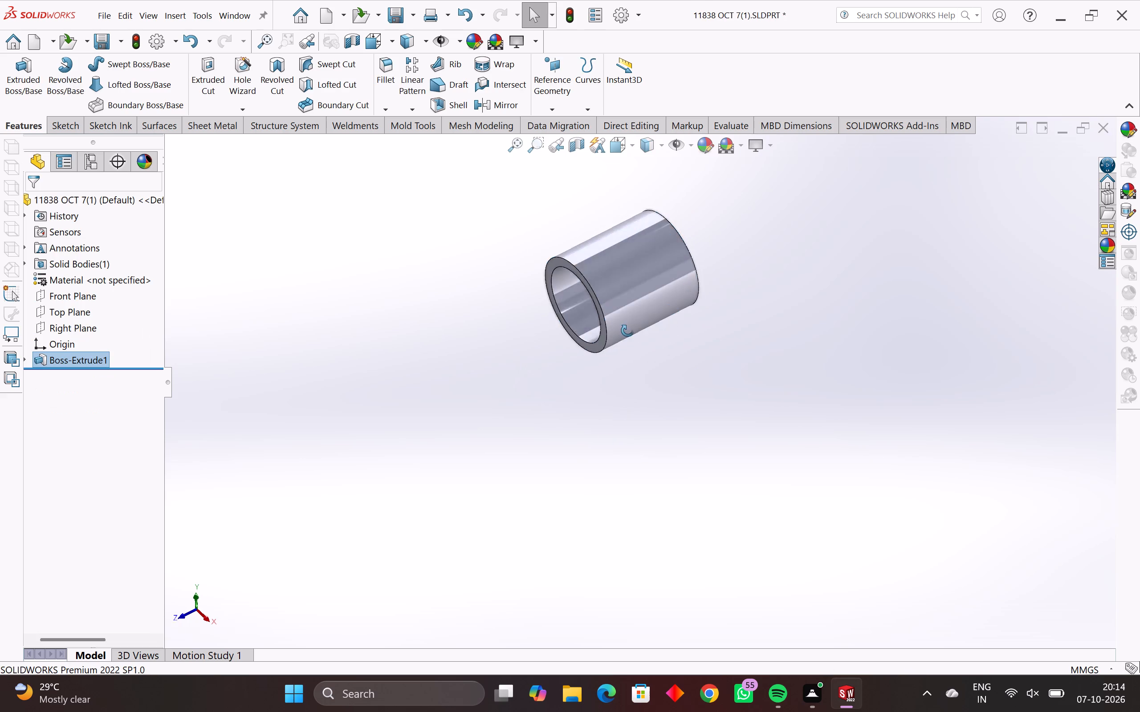
middle_click_drag(627, 331, 724, 285)
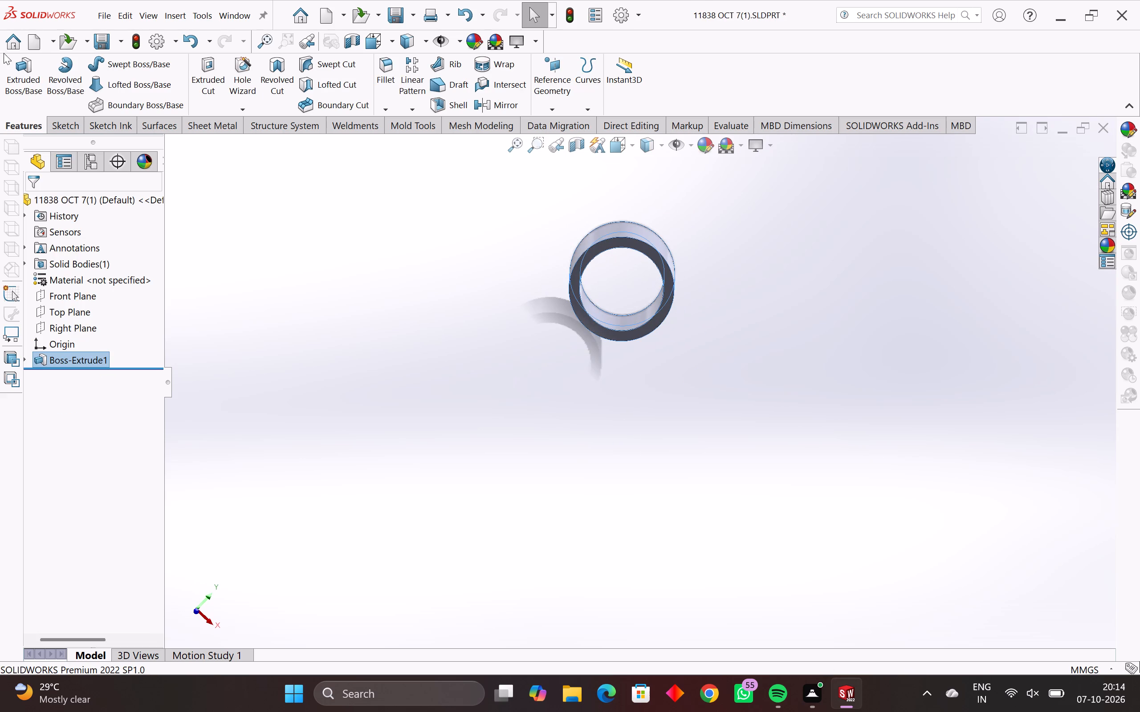
left_click(78, 296)
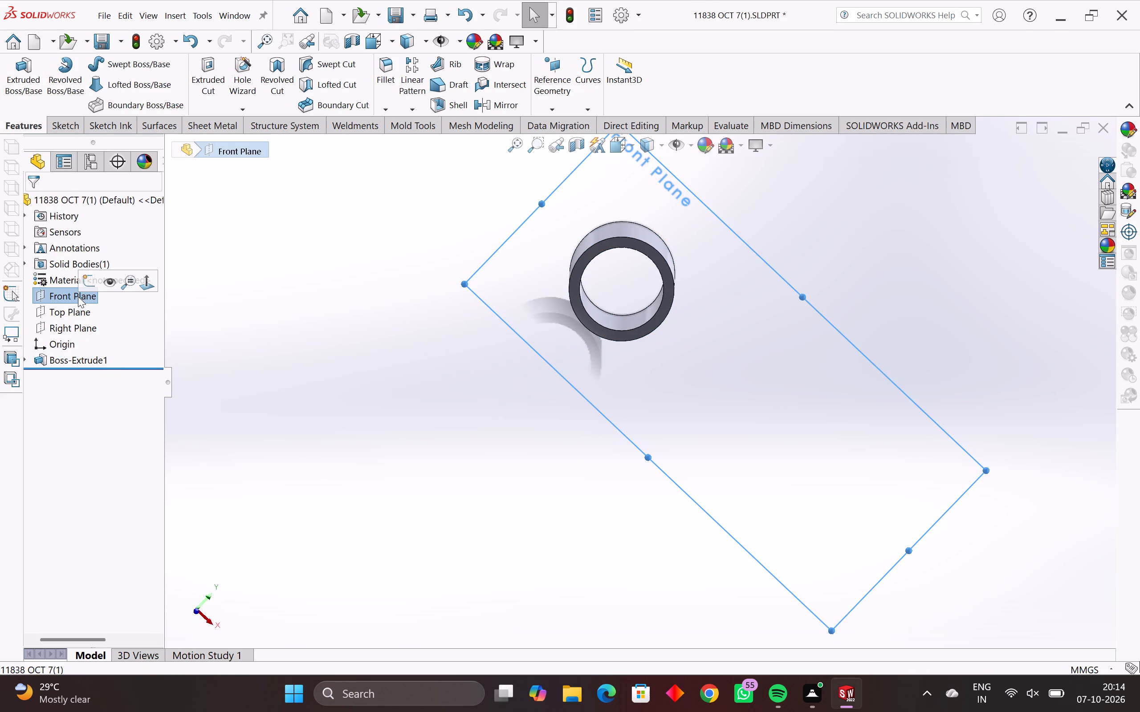
left_click(89, 283)
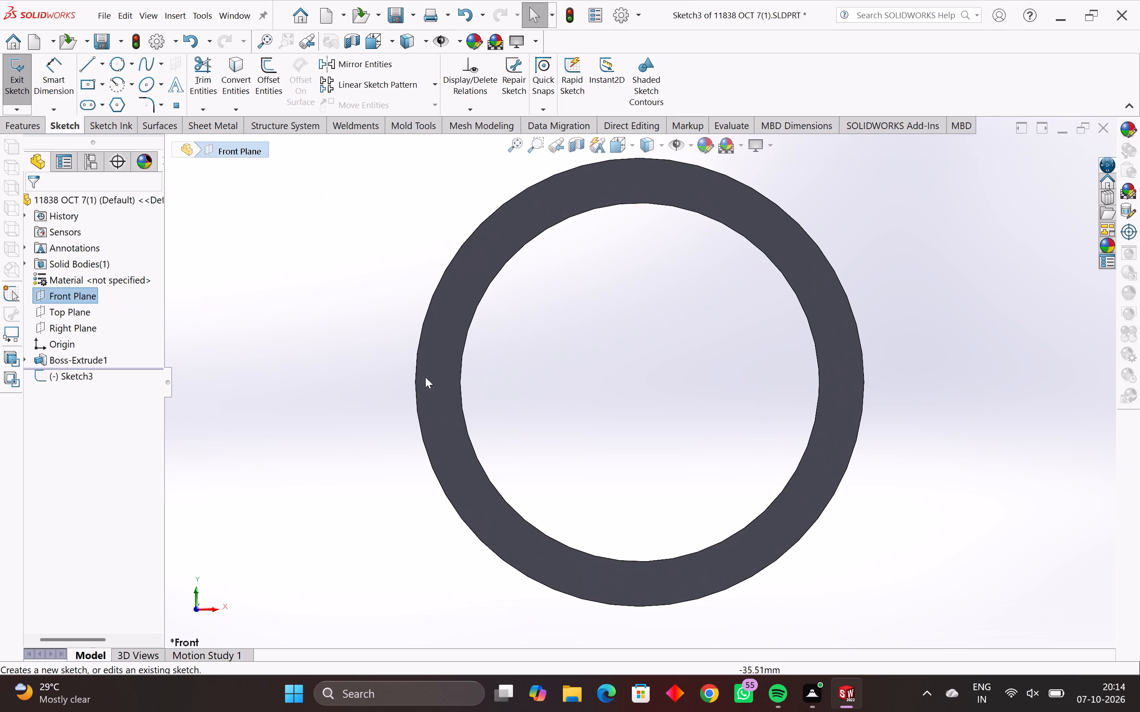
scroll(619, 390, "down", 2)
scroll(668, 377, "down", 1)
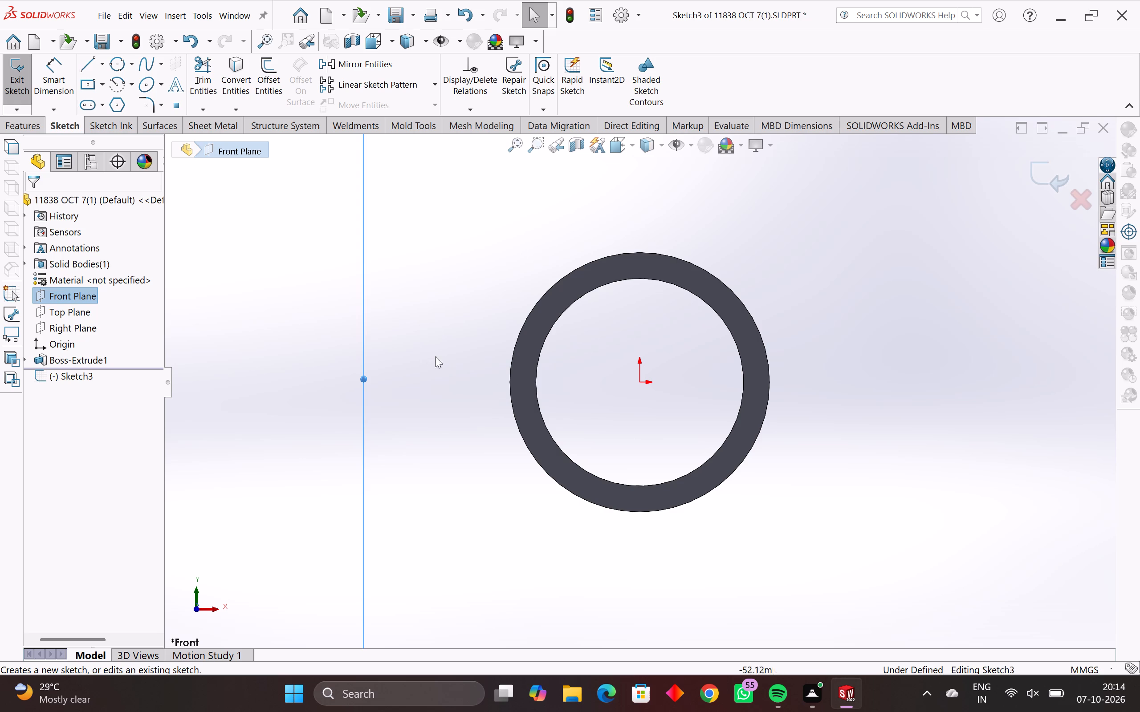
scroll(694, 403, "down", 4)
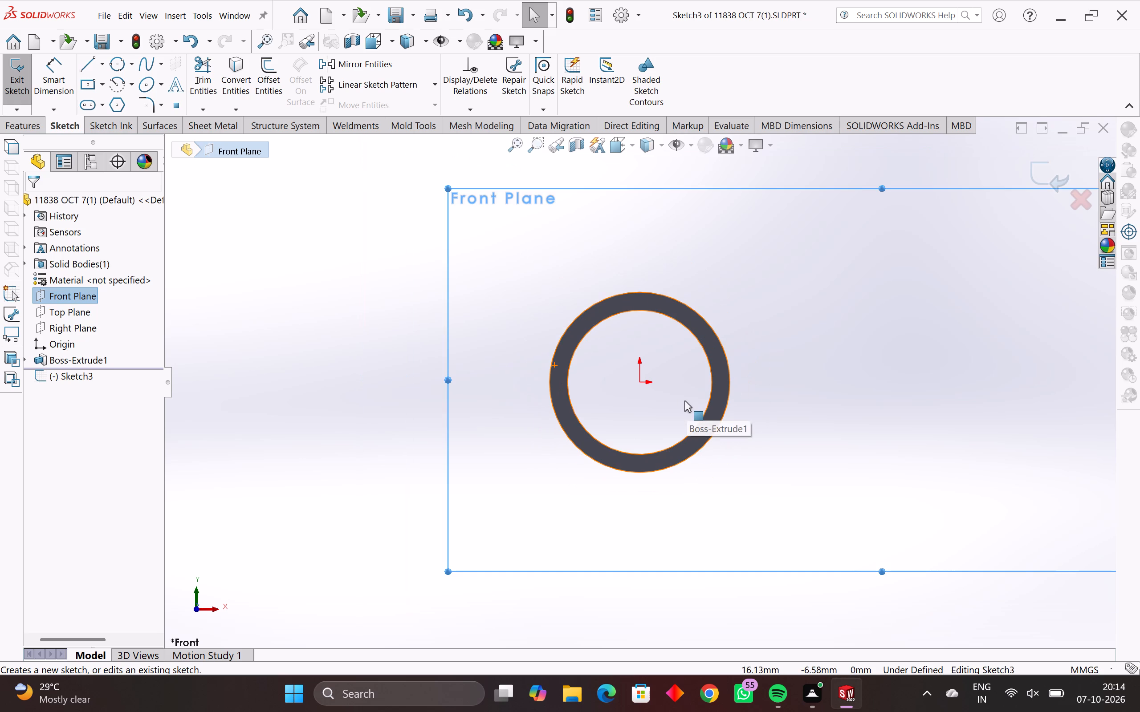
key("Escape")
Sketch a vertical centerline about 125 mm long through the origin, extending above and below the tube.
scroll(668, 390, "up", 3)
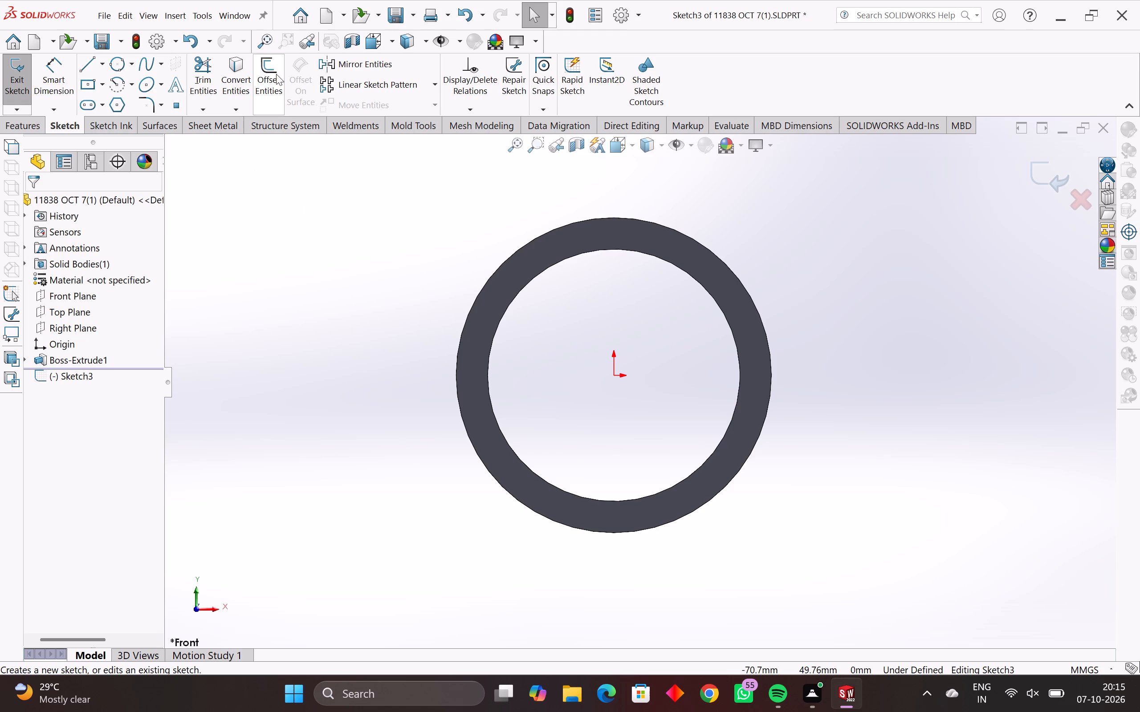
scroll(727, 336, "down", 2)
left_click(93, 64)
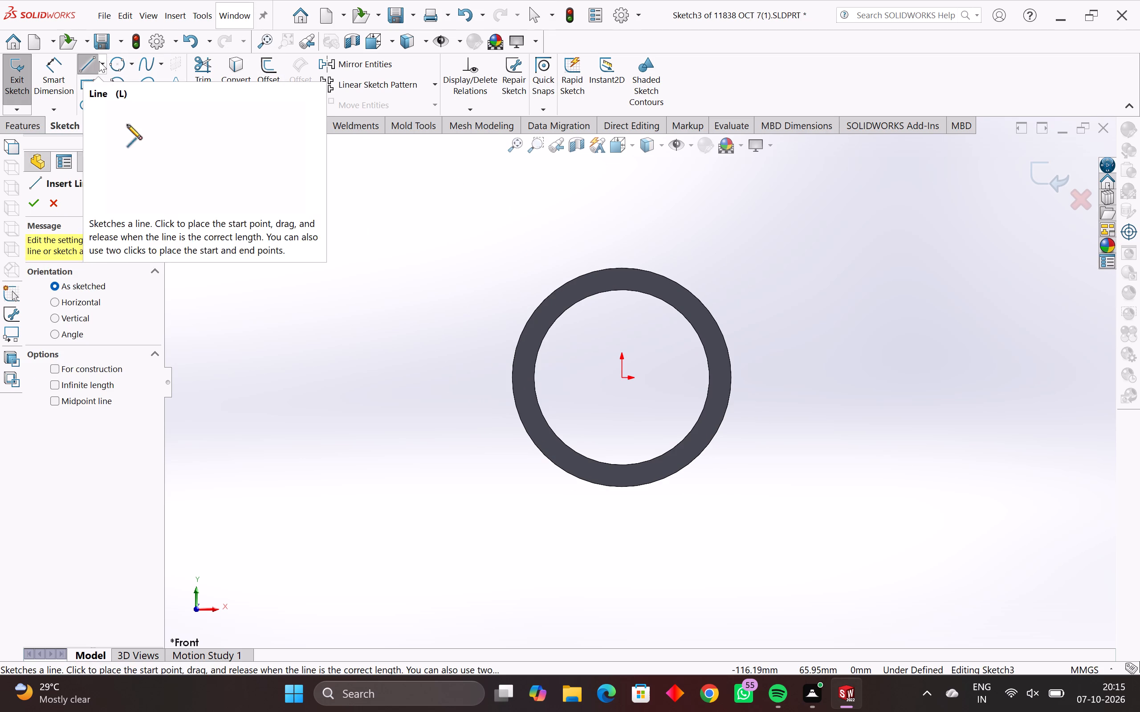
left_click(99, 61)
left_click(111, 106)
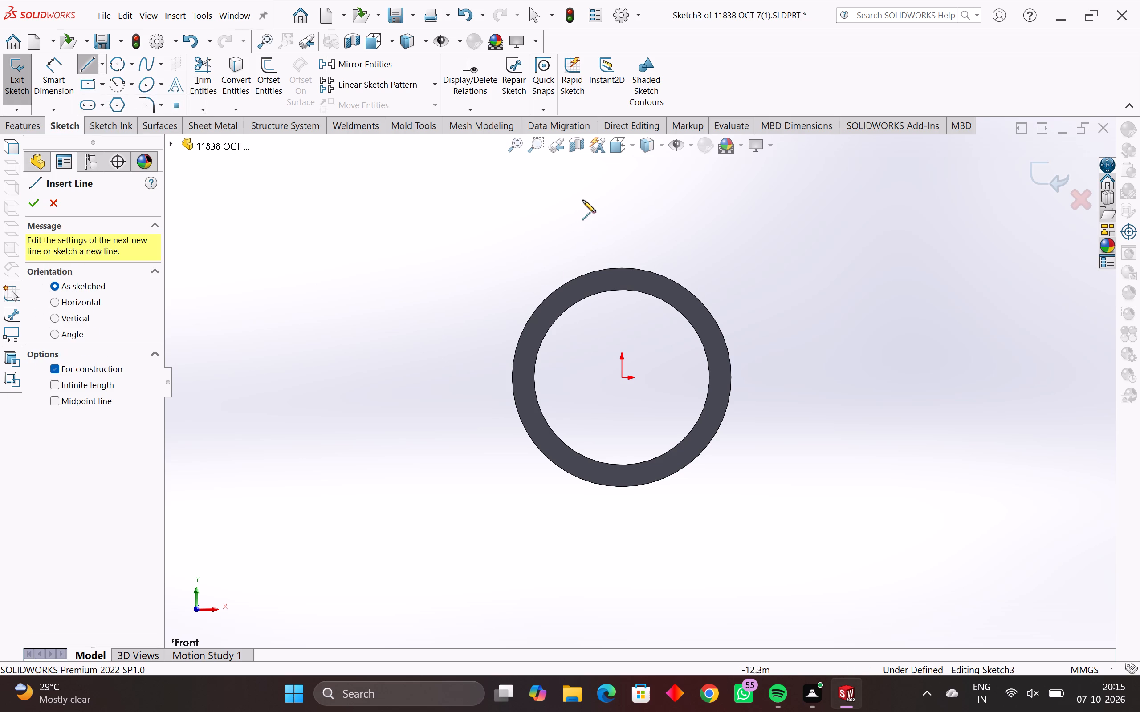
left_click(624, 174)
left_click(623, 595)
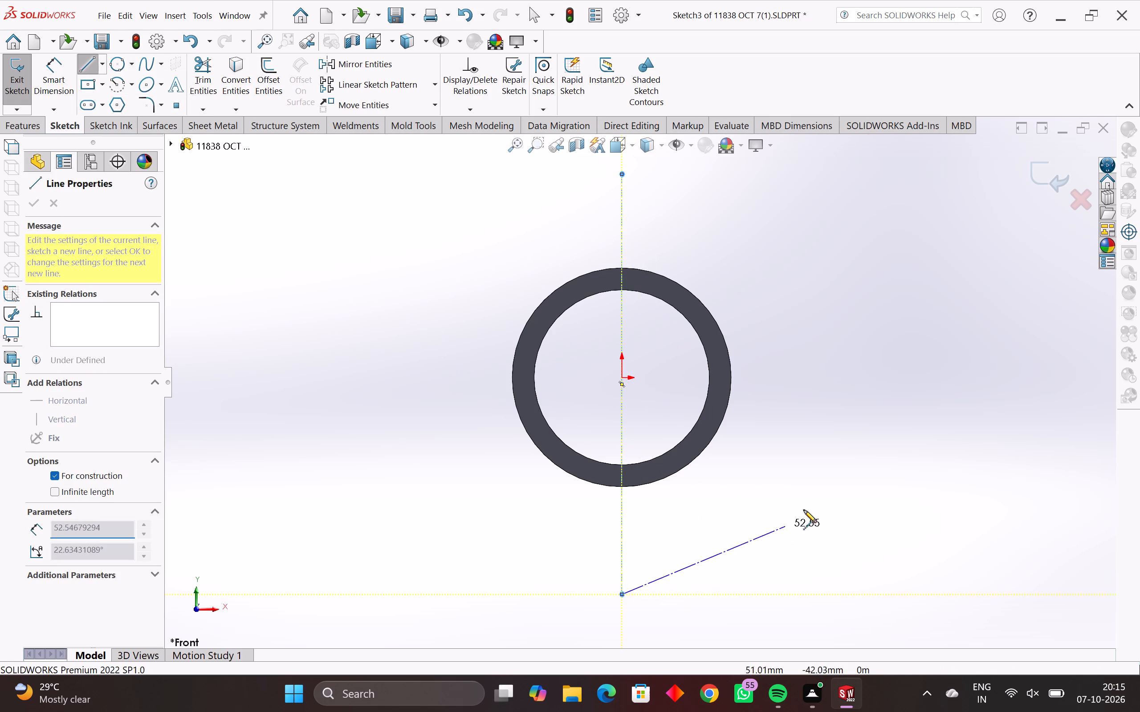
key("Escape")
key("Return")
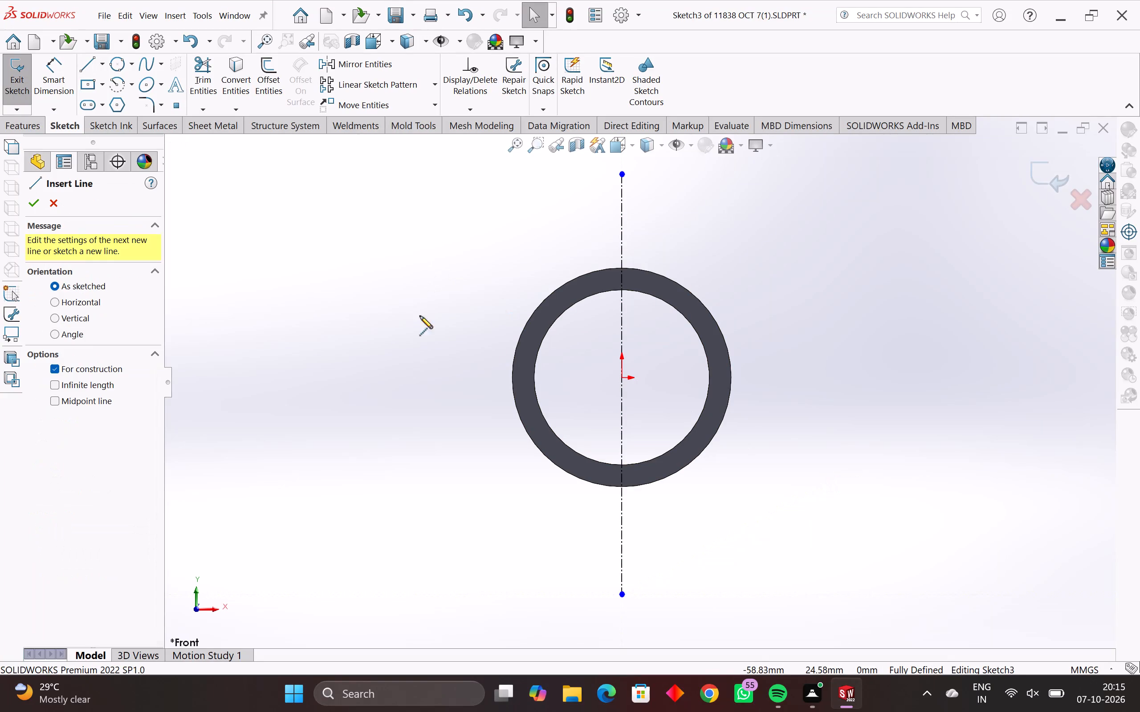
Sketch a horizontal centerline about 120 mm long through the origin, extending past both sides of the tube.
left_click(419, 376)
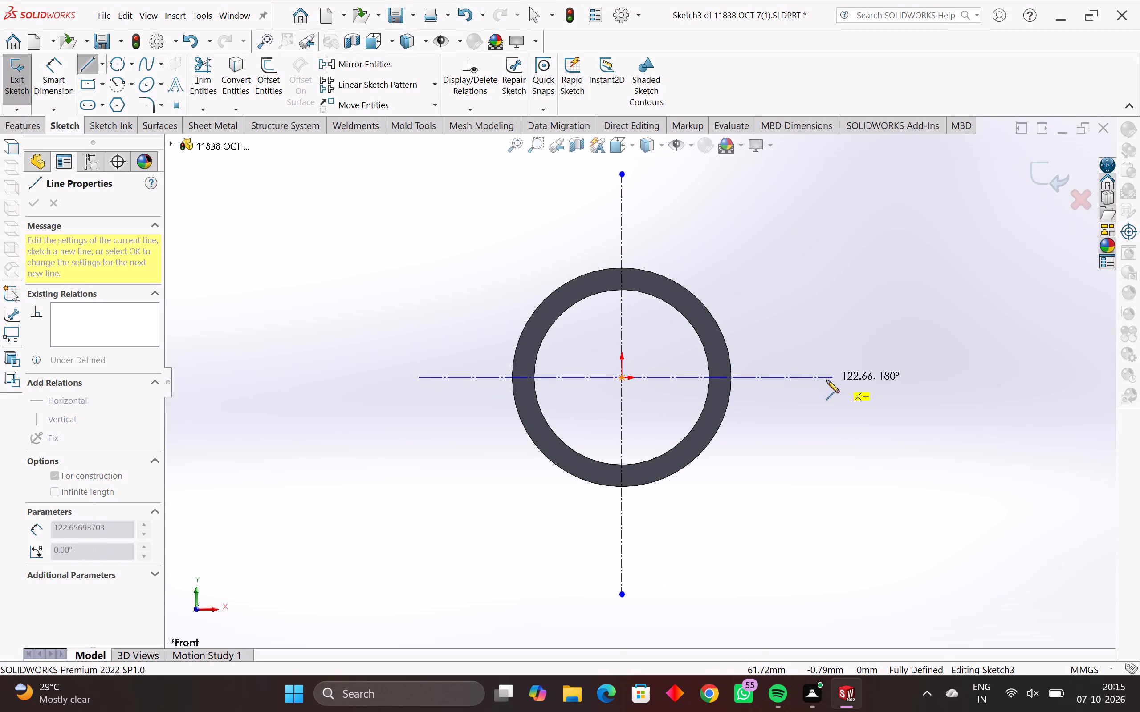
left_click(824, 380)
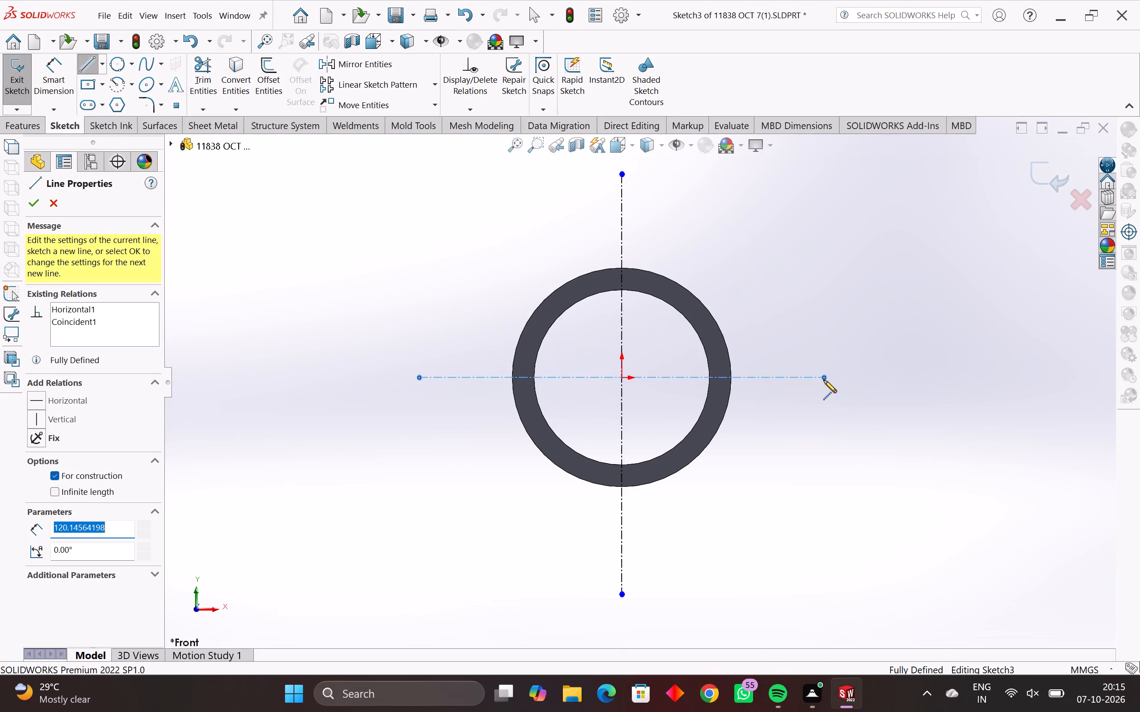
key("Escape")
middle_click_drag(806, 499, 788, 514)
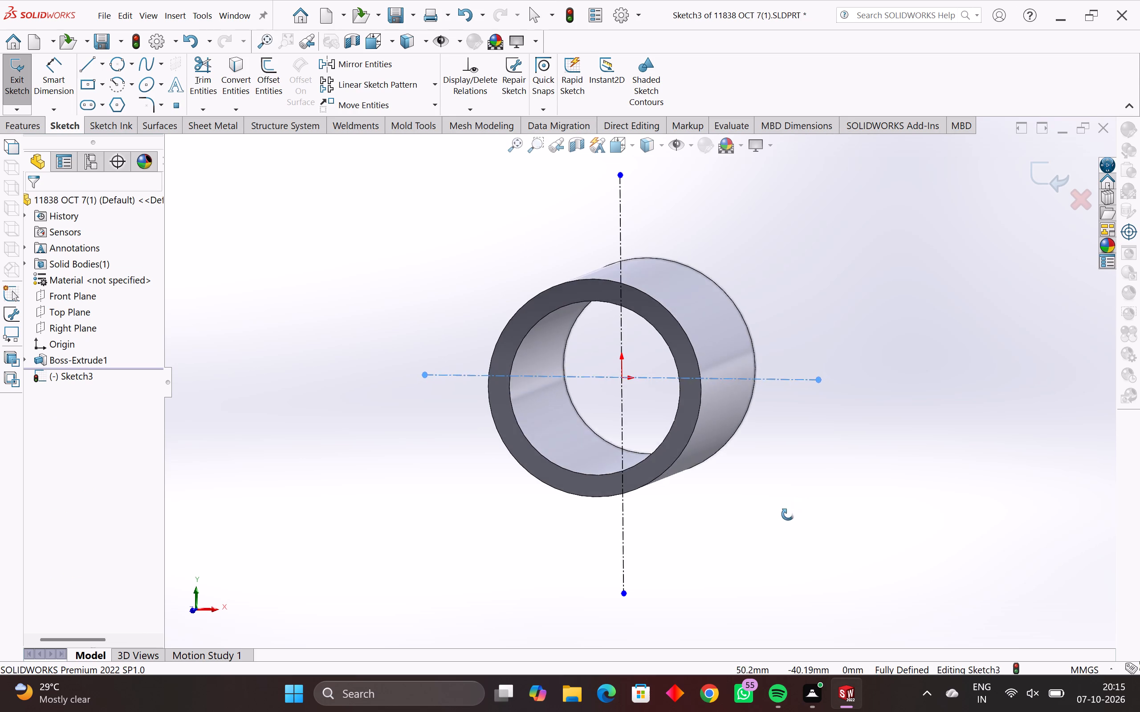
middle_click_drag(788, 514, 760, 580)
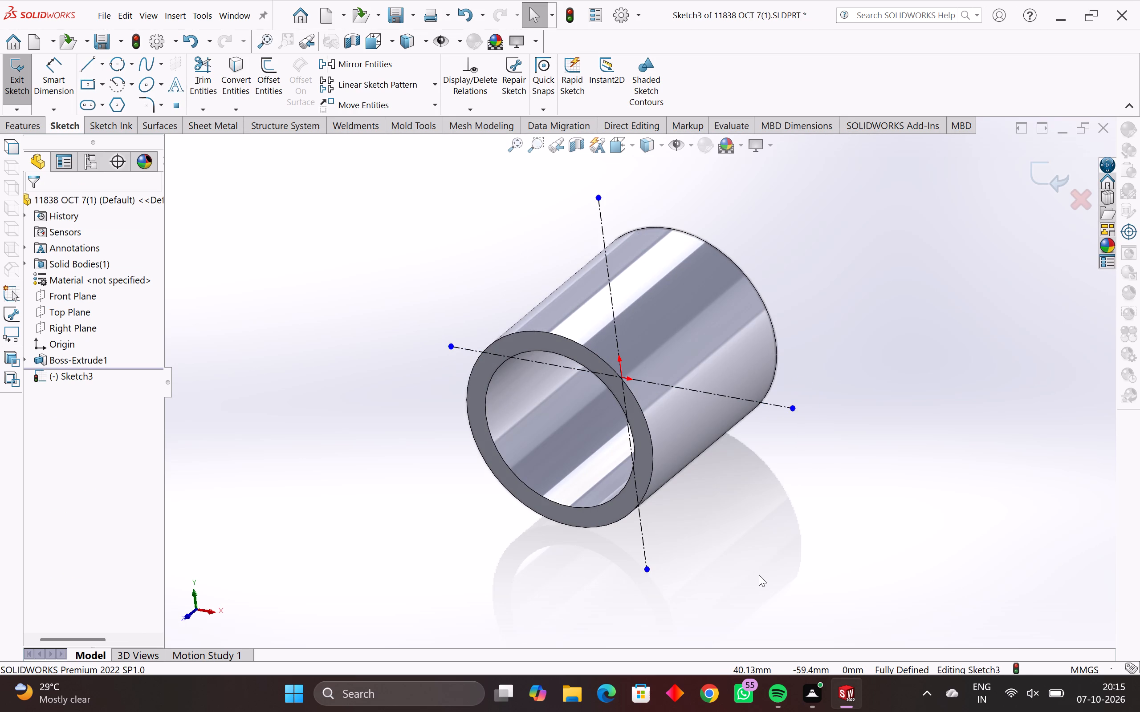
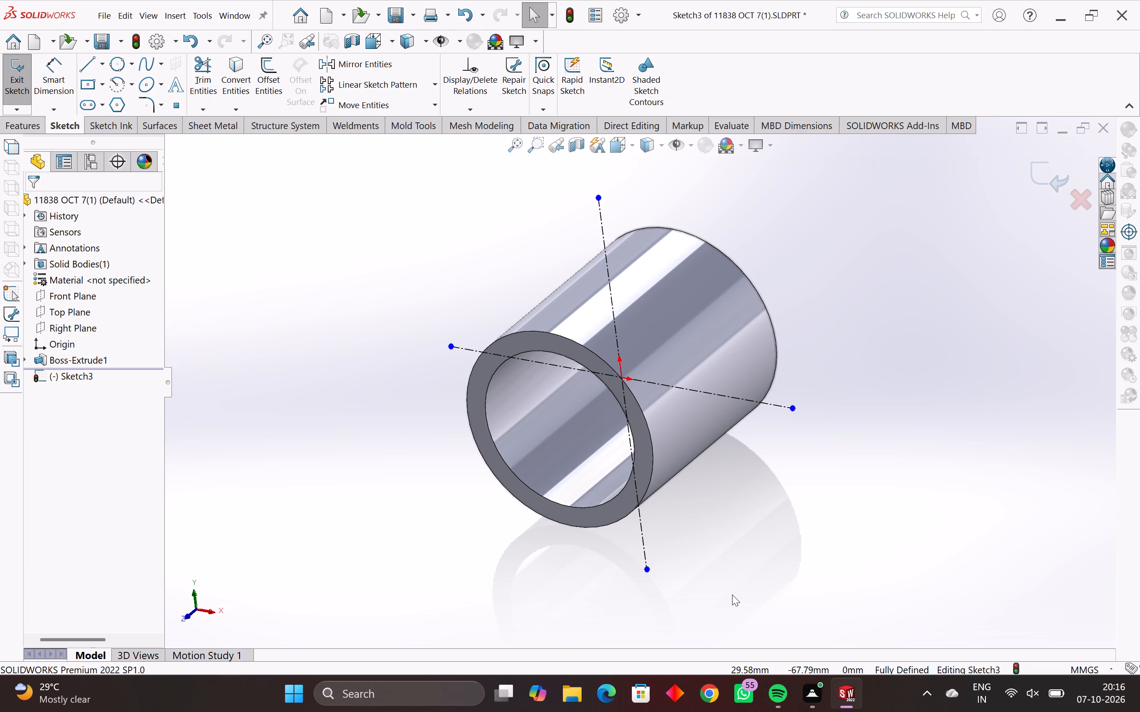
Sketch two center circles of about 10 mm radius outside the tube, one upper-left of it and one upper-right beyond the vertical centerline.
middle_click_drag(757, 538, 761, 569)
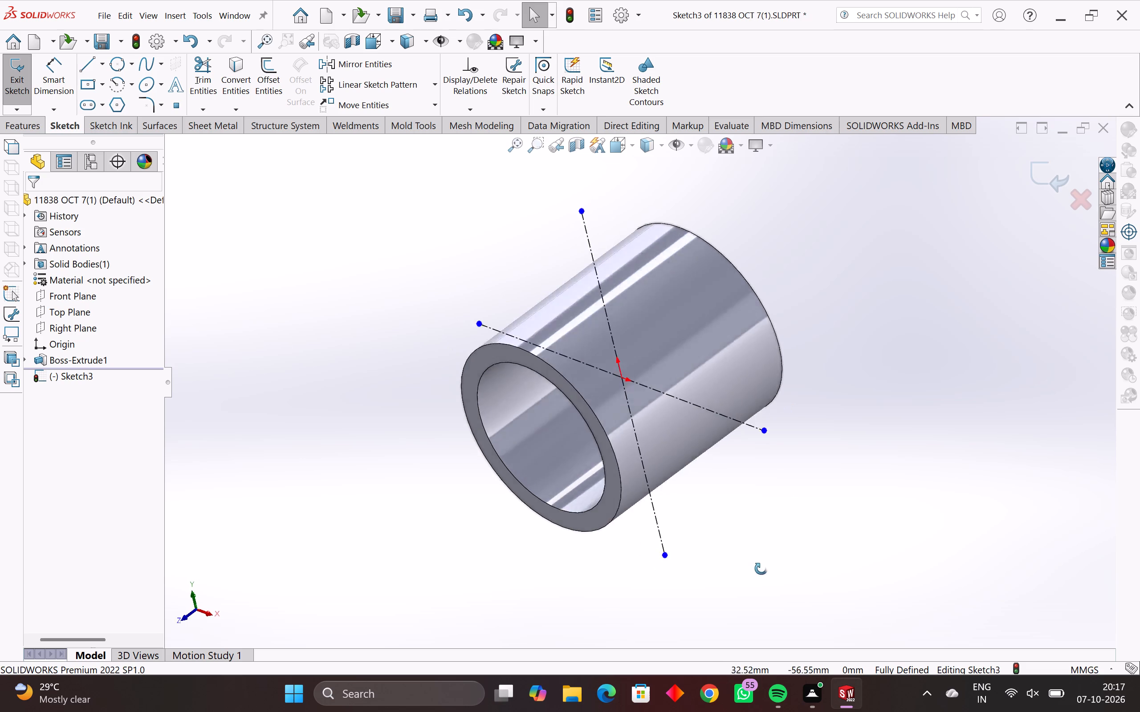
middle_click_drag(761, 569, 759, 501)
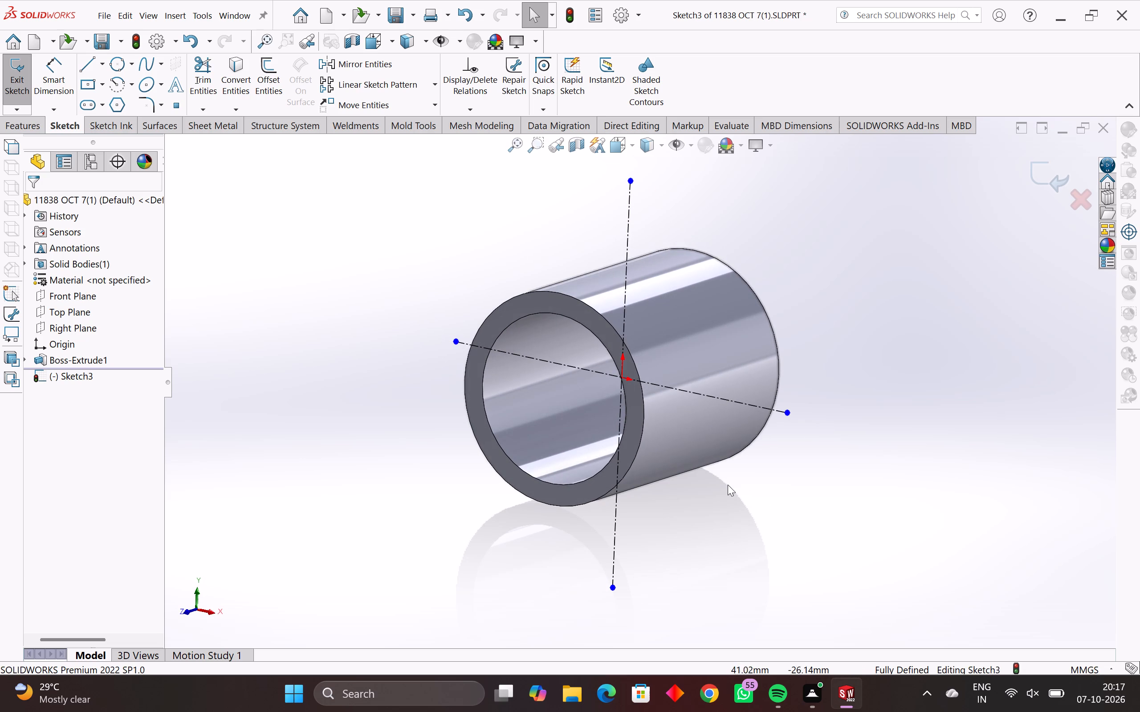
middle_click_drag(727, 484, 776, 489)
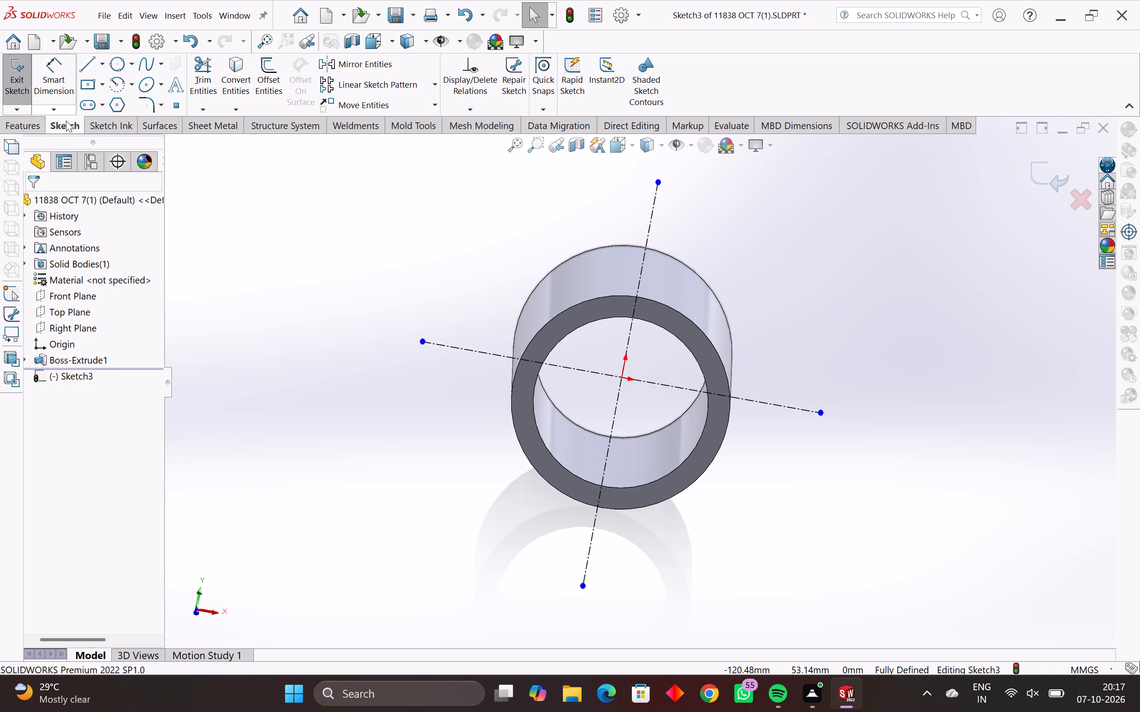
left_click(116, 60)
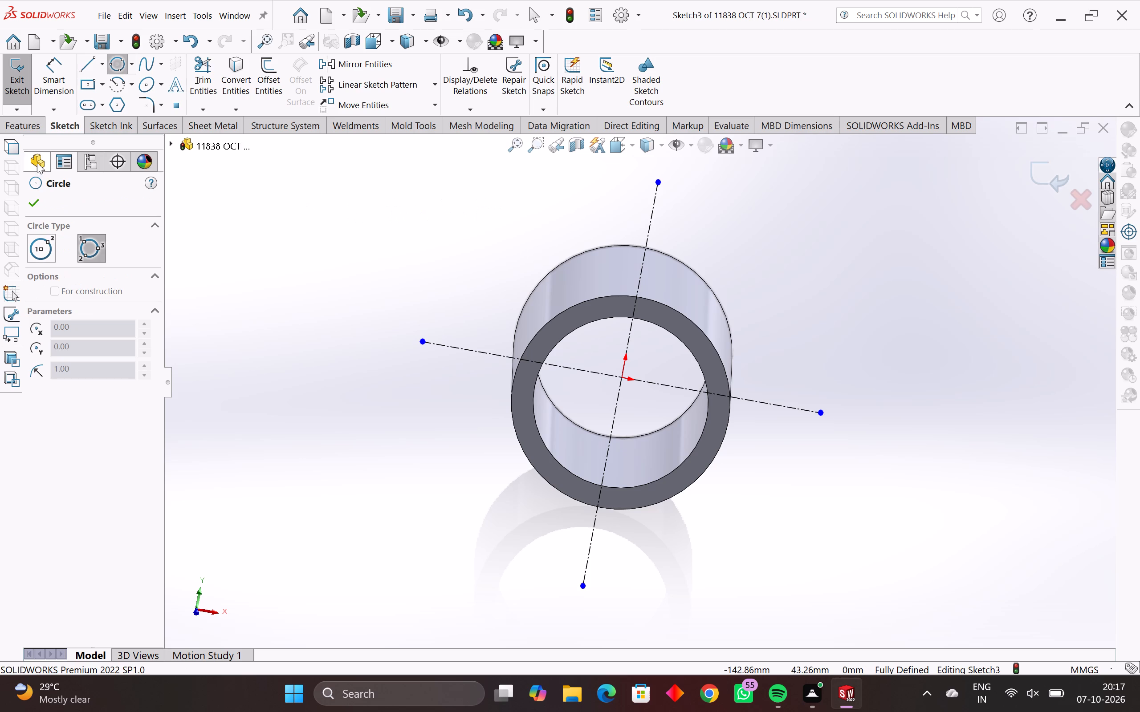
left_click(43, 249)
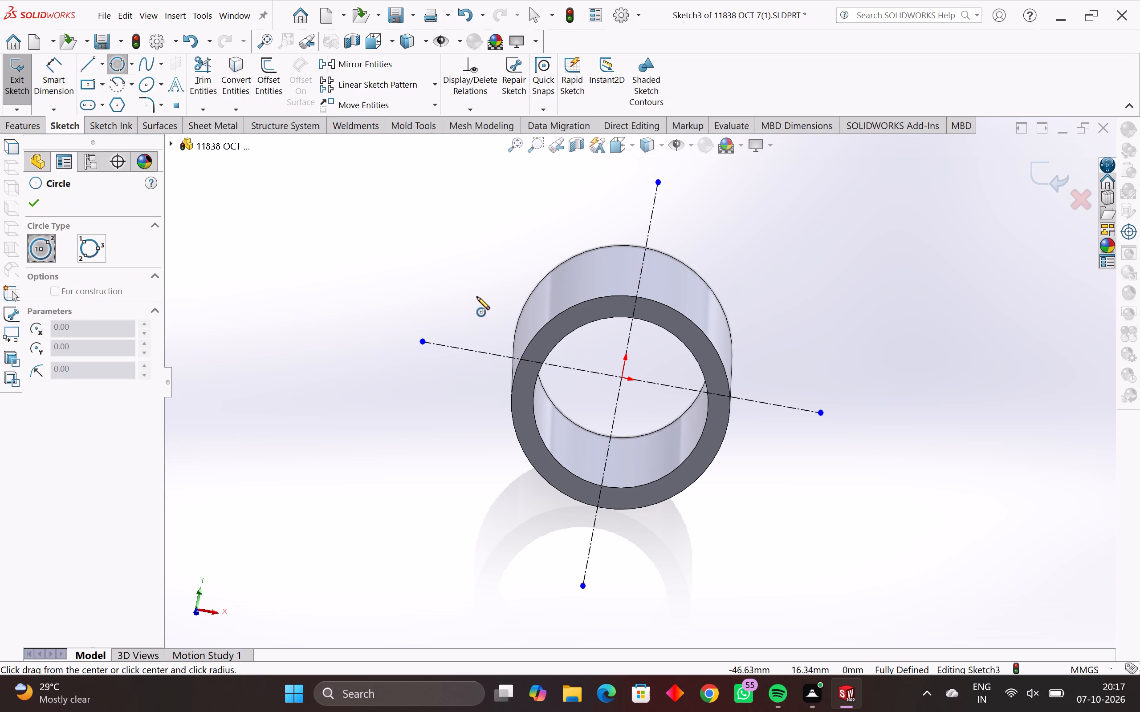
left_click(477, 297)
left_click(505, 314)
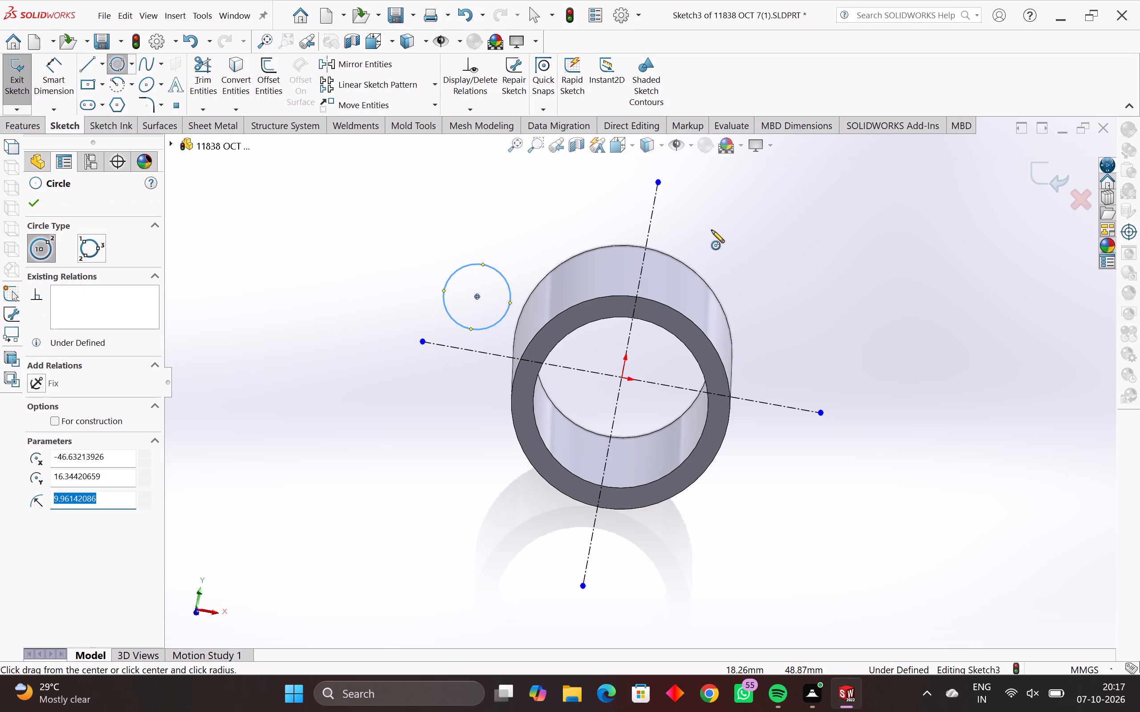
left_click(712, 219)
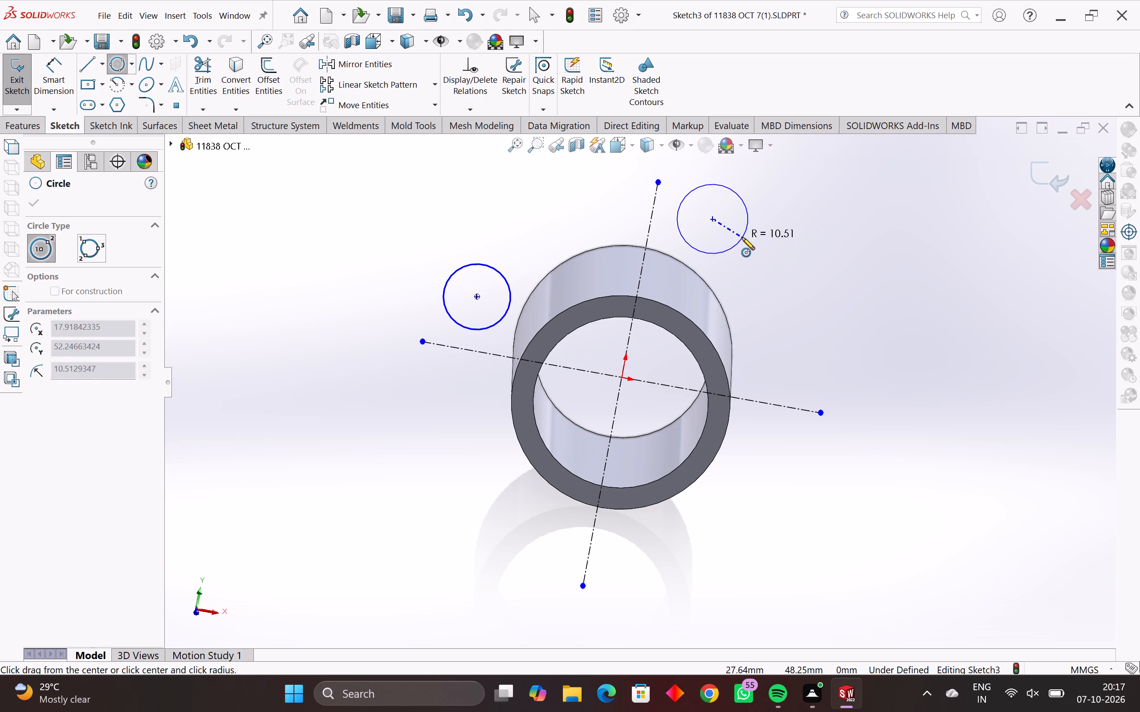
left_click(742, 237)
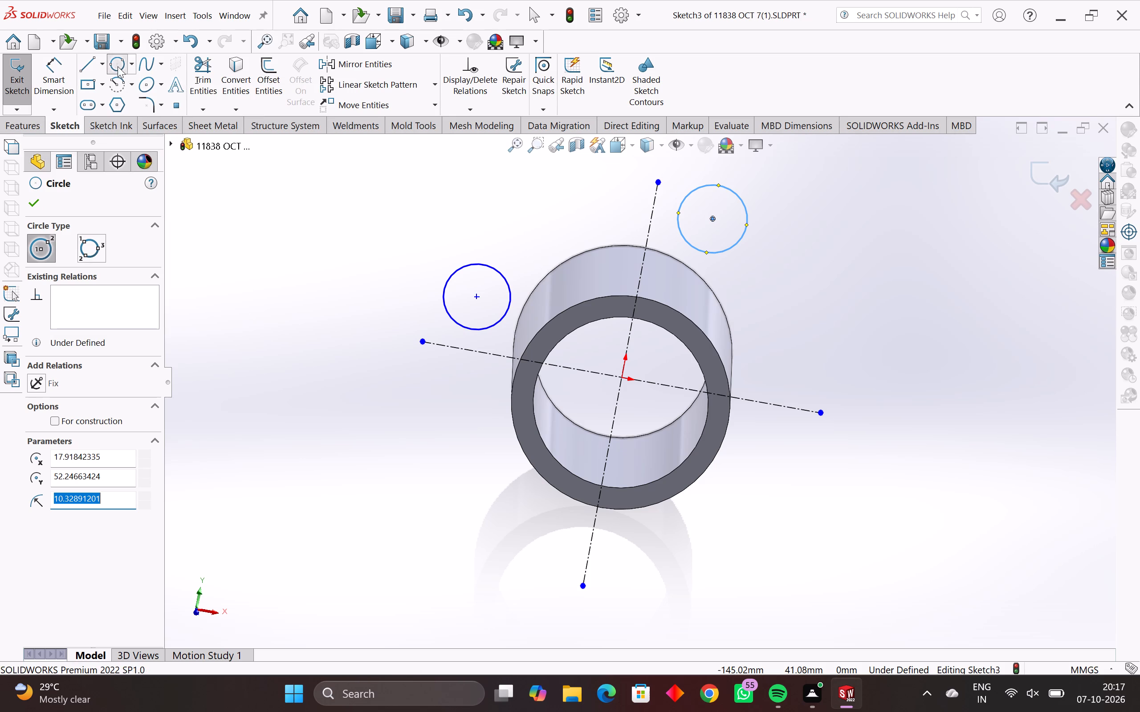
Dimension the left circle's center 39 mm from the vertical centerline.
left_click(64, 71)
scroll(470, 344, "up", 7)
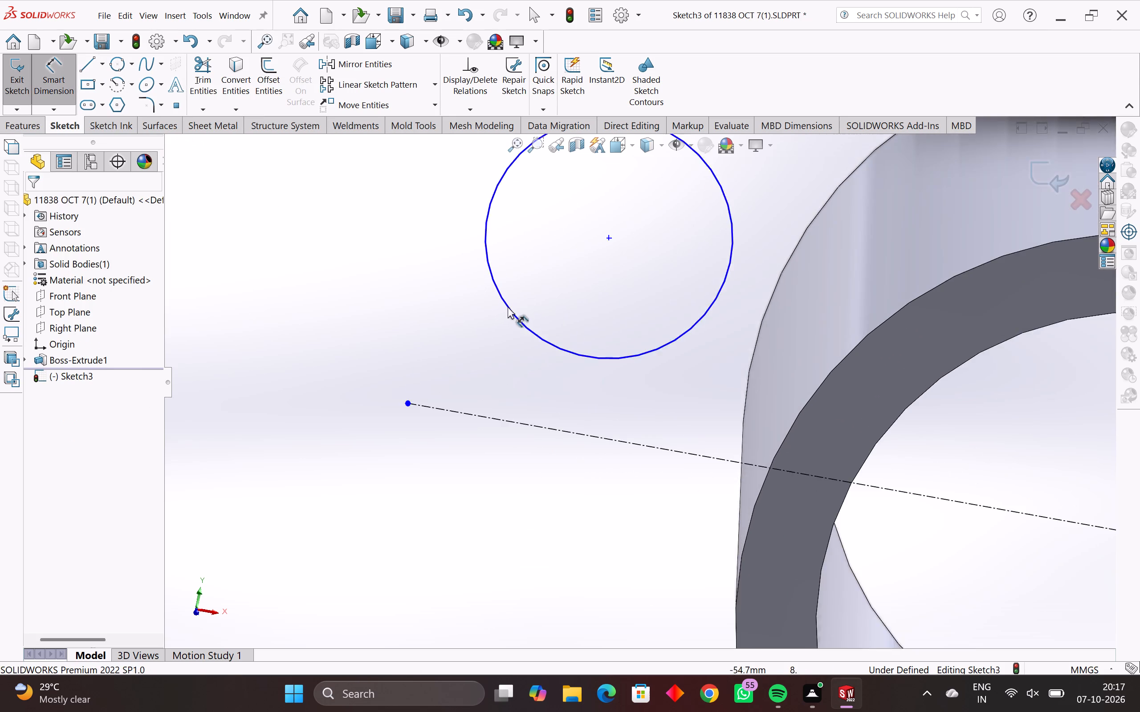
scroll(521, 302, "down", 3)
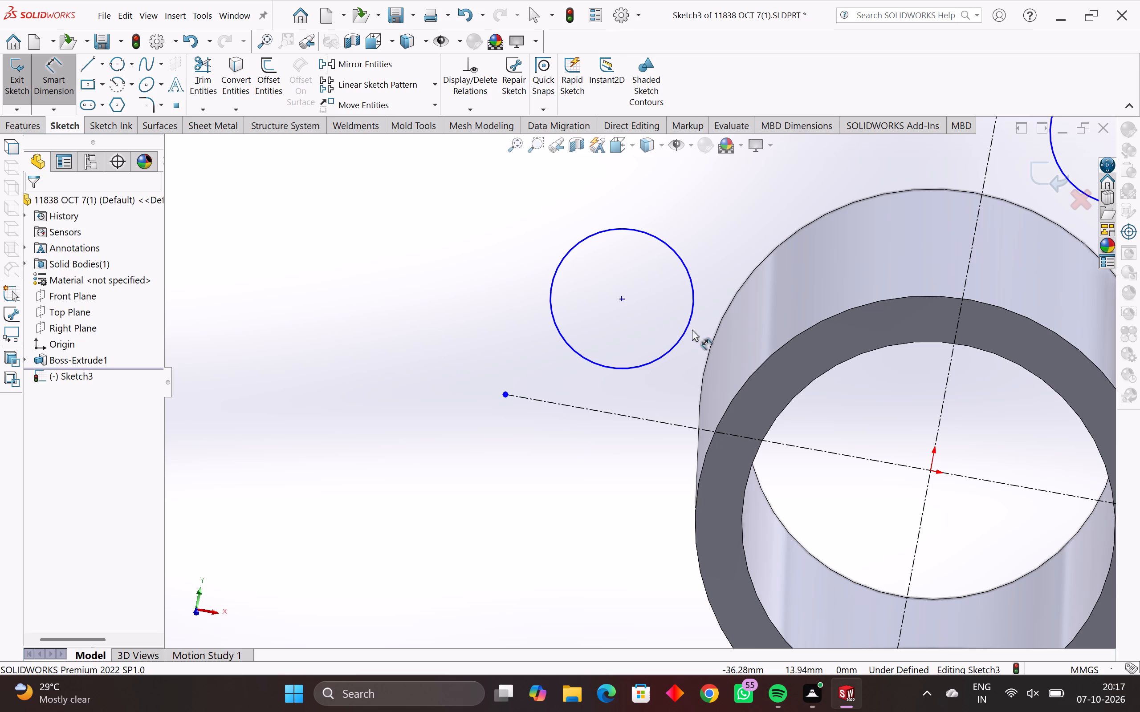
middle_click_drag(830, 398, 838, 375)
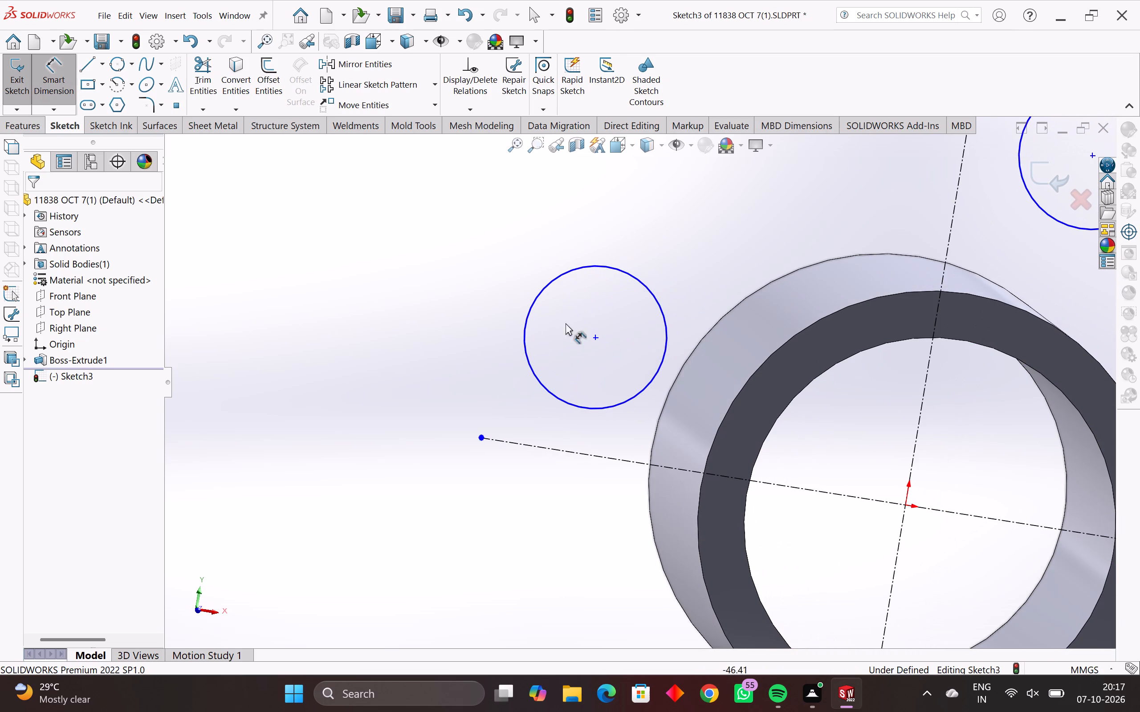
left_click(593, 339)
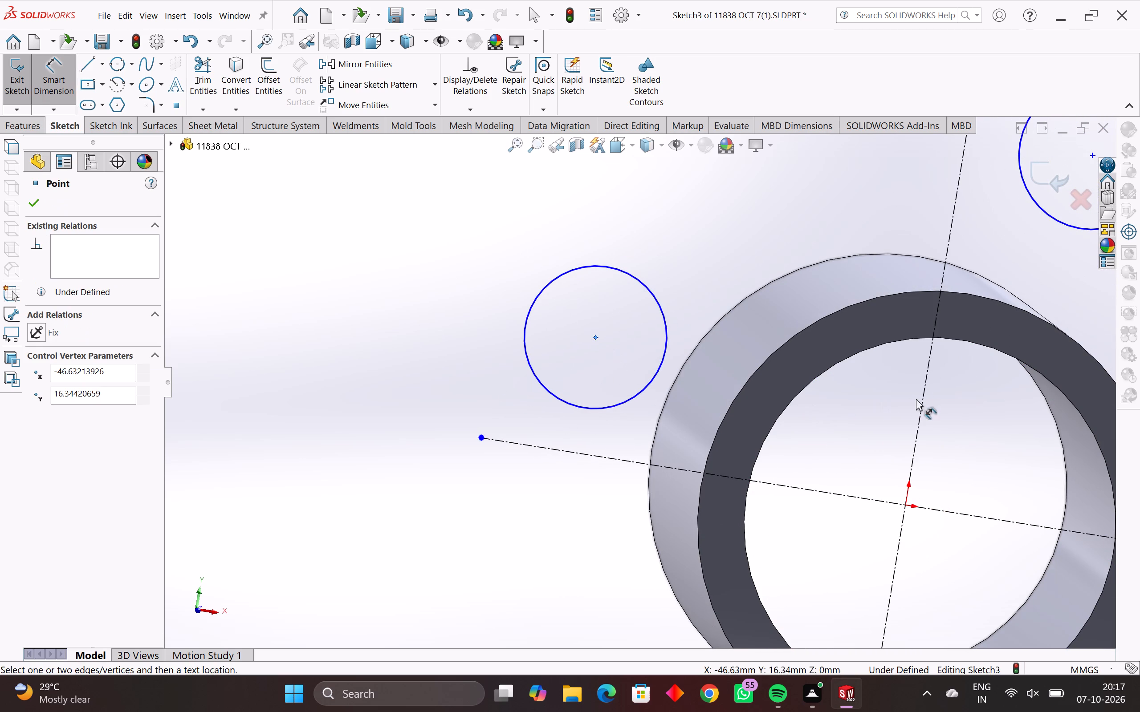
left_click(924, 398)
left_click(773, 242)
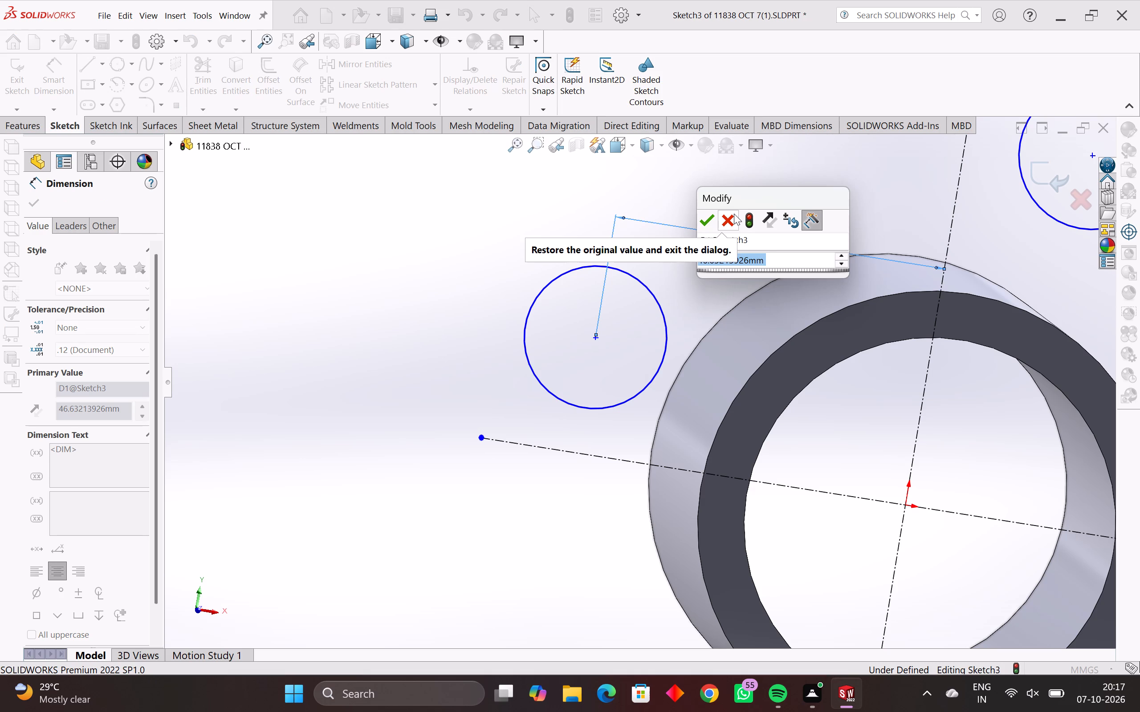
type("39")
key("Return")
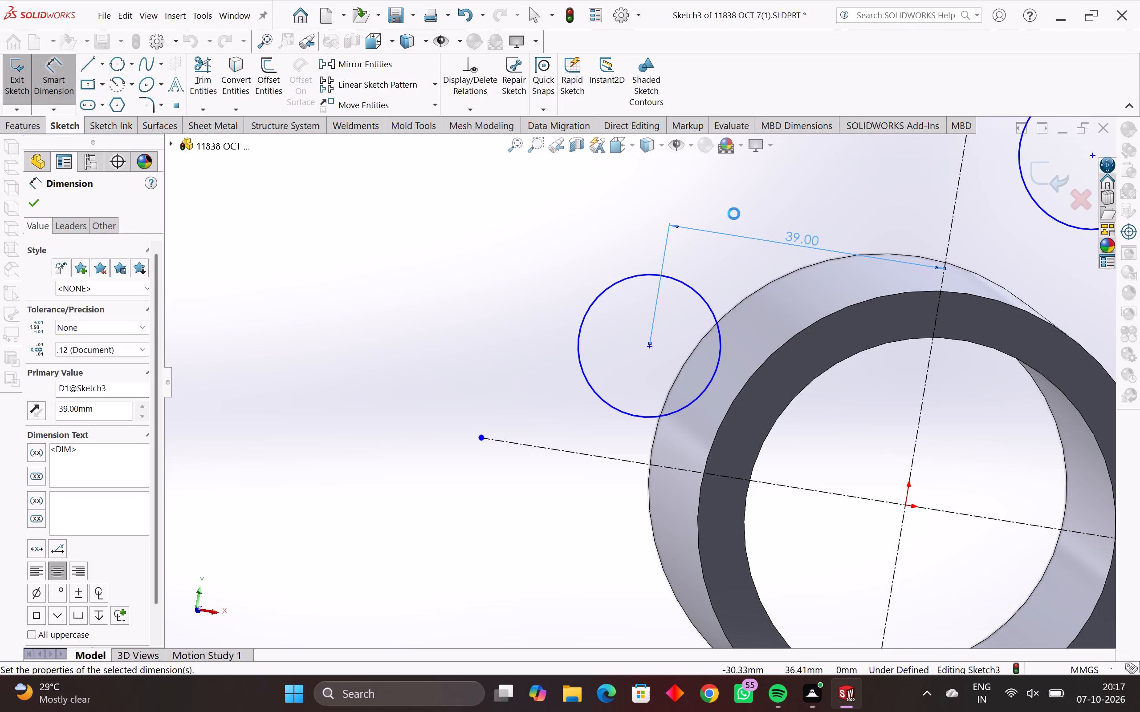
Dimension the left circle with a diameter of 13 mm.
left_click(639, 415)
left_click(626, 474)
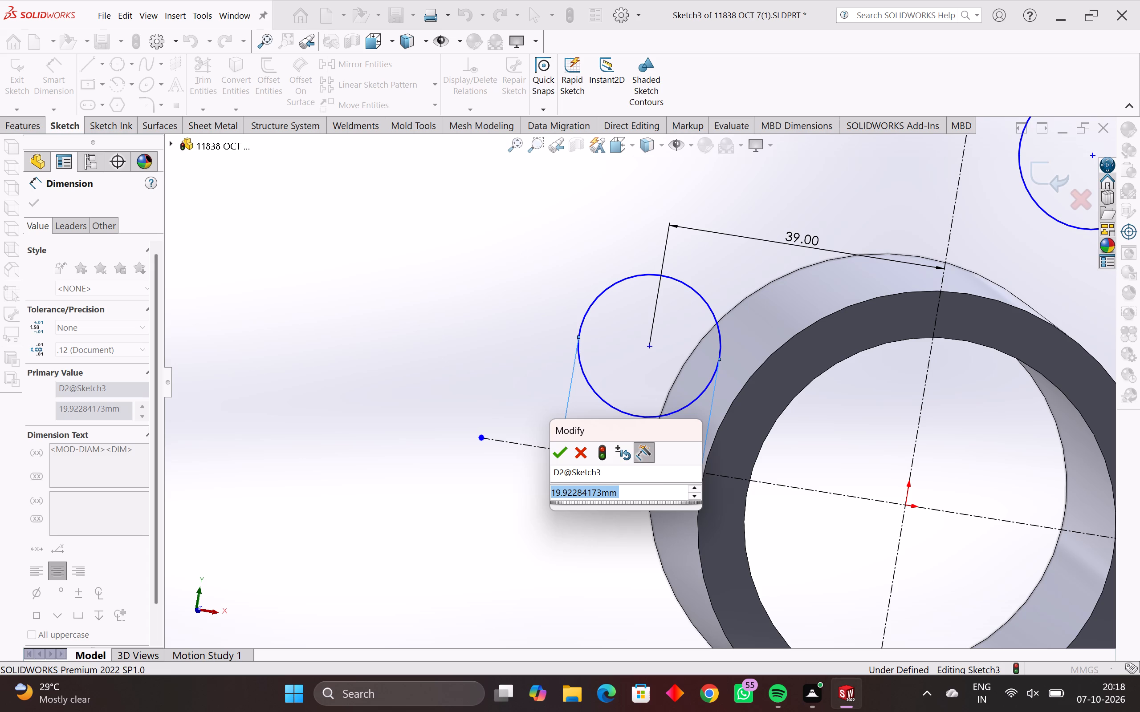
type("13")
key("Return")
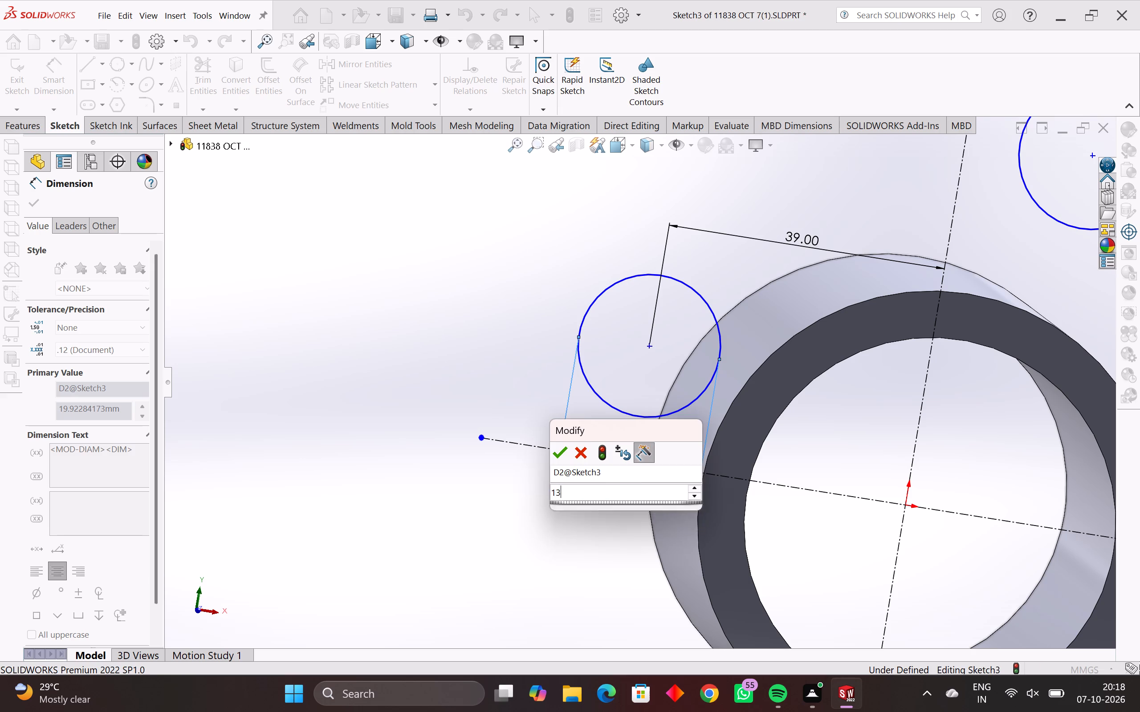
Dimension the left circle's center 23 mm above the horizontal centerline.
scroll(697, 463, "down", 4)
scroll(656, 453, "up", 5)
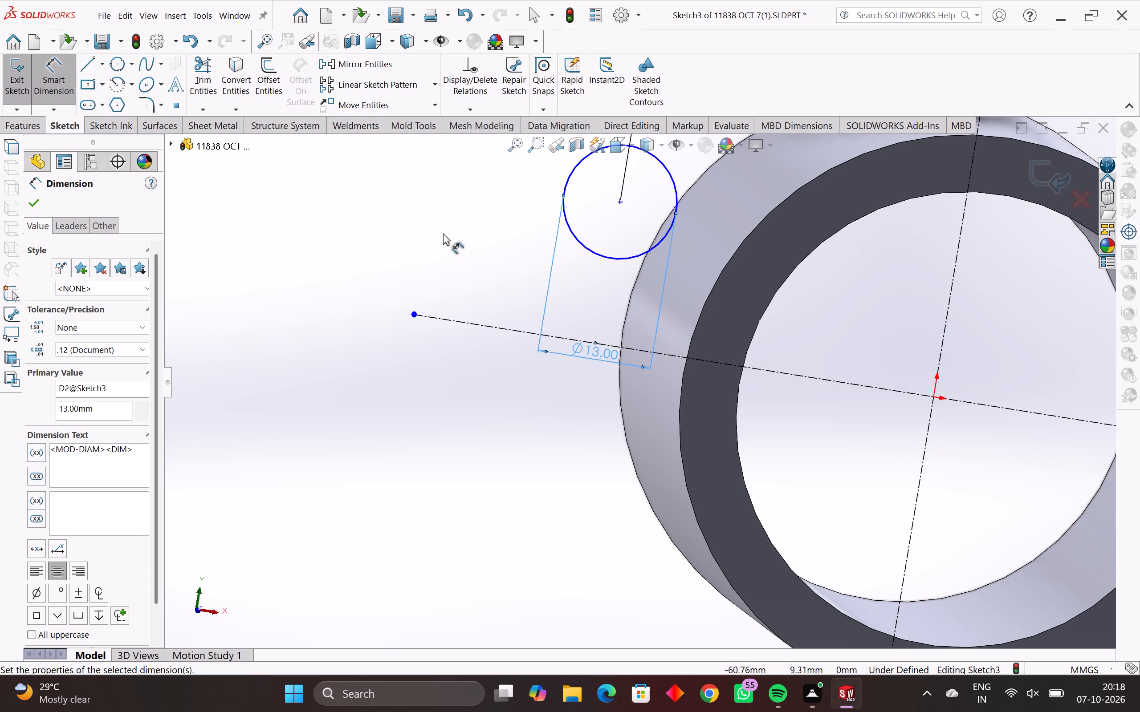
left_click(619, 202)
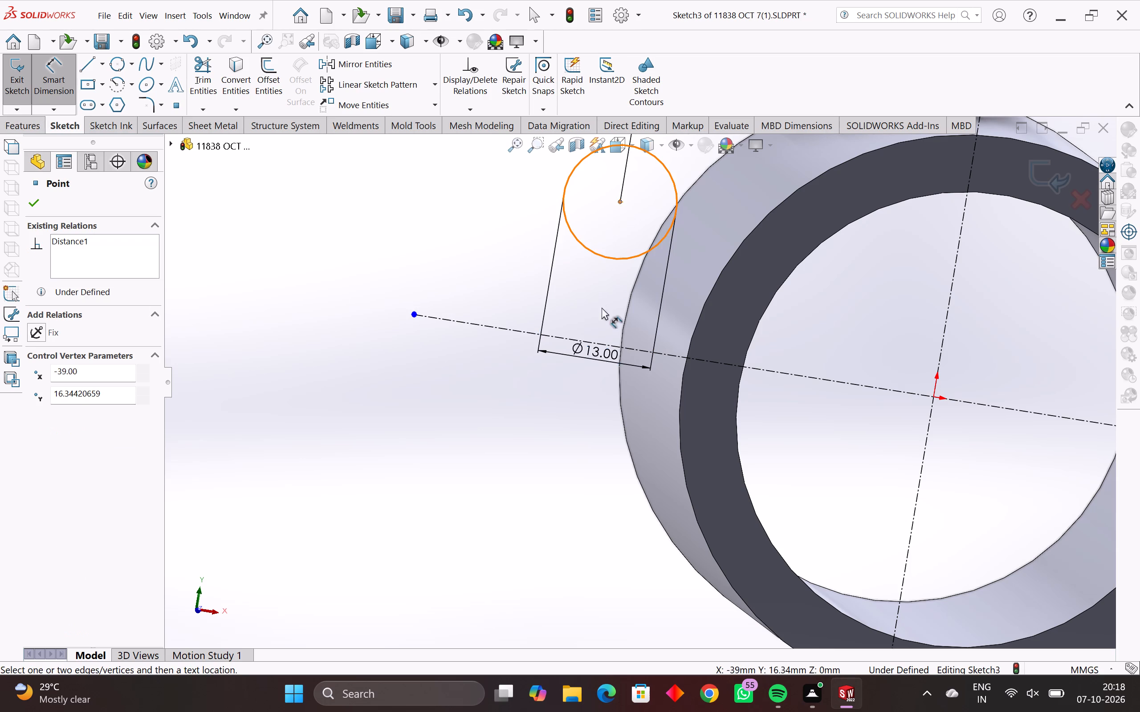
left_click(598, 344)
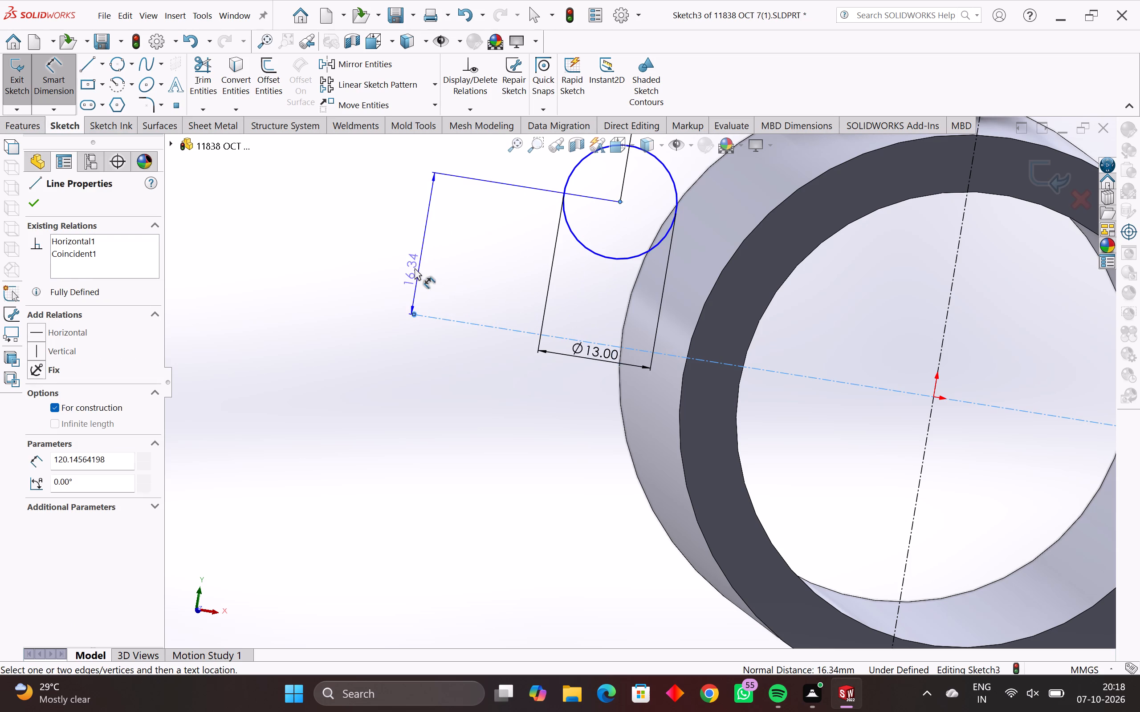
left_click(404, 267)
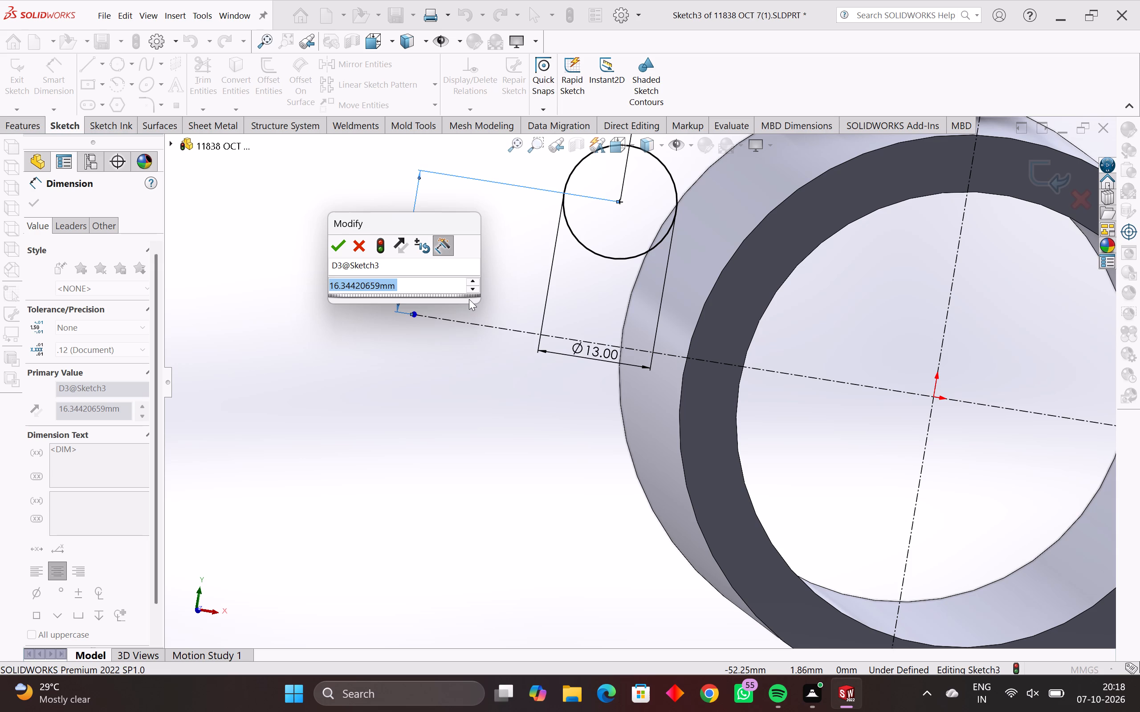
type("28")
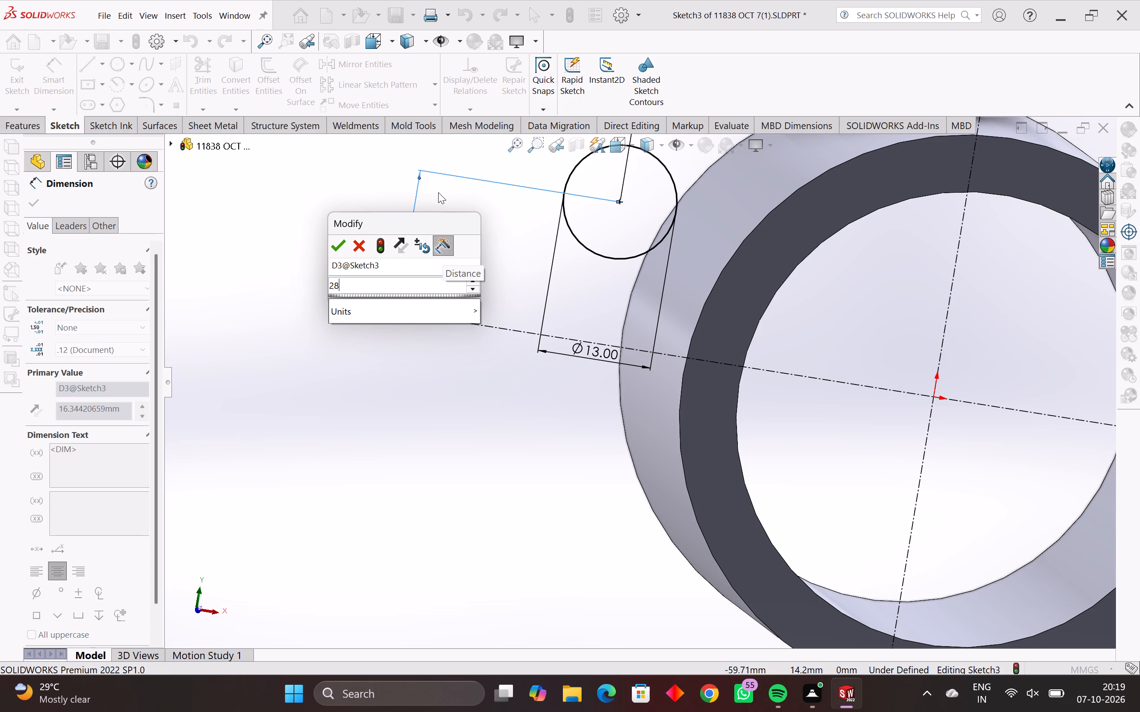
key("BackSpace")
key("3")
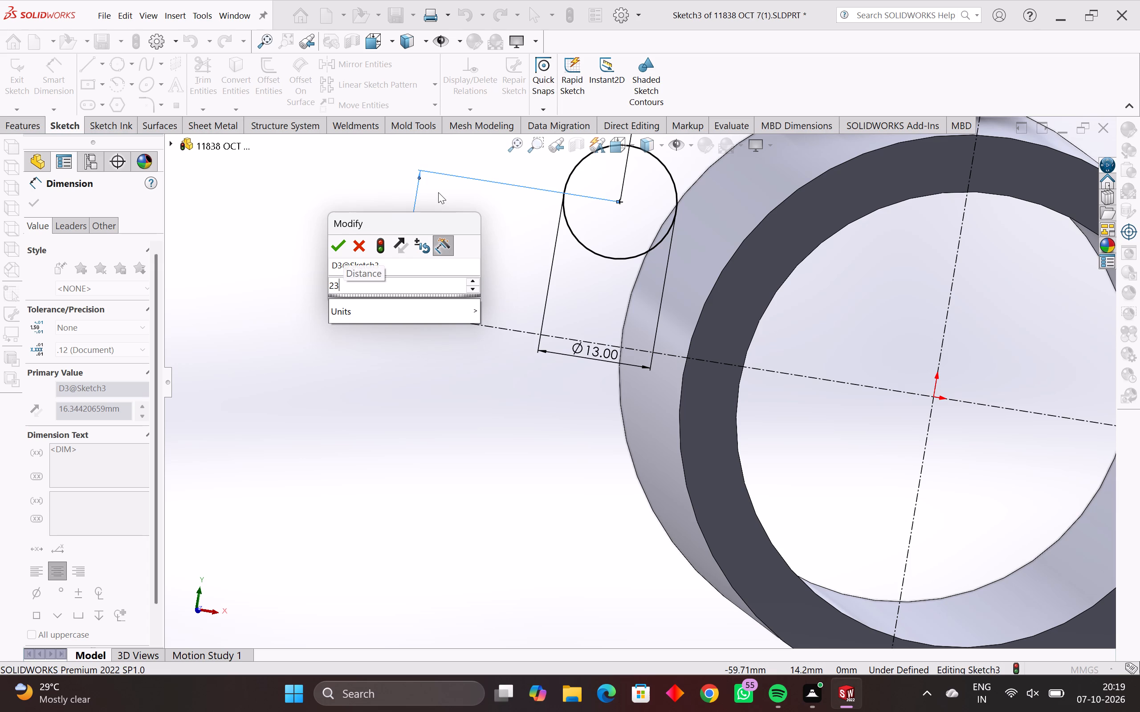
key("Return")
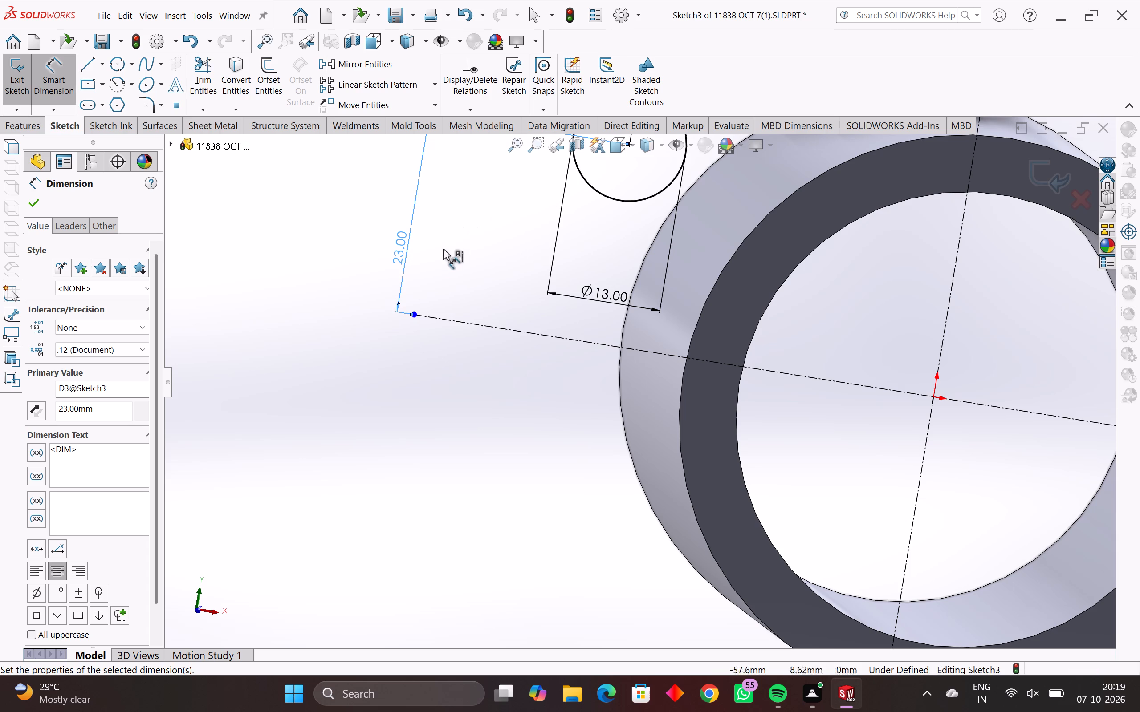
Set the left circle's height above the horizontal centerline to 28 mm.
double_click(400, 254)
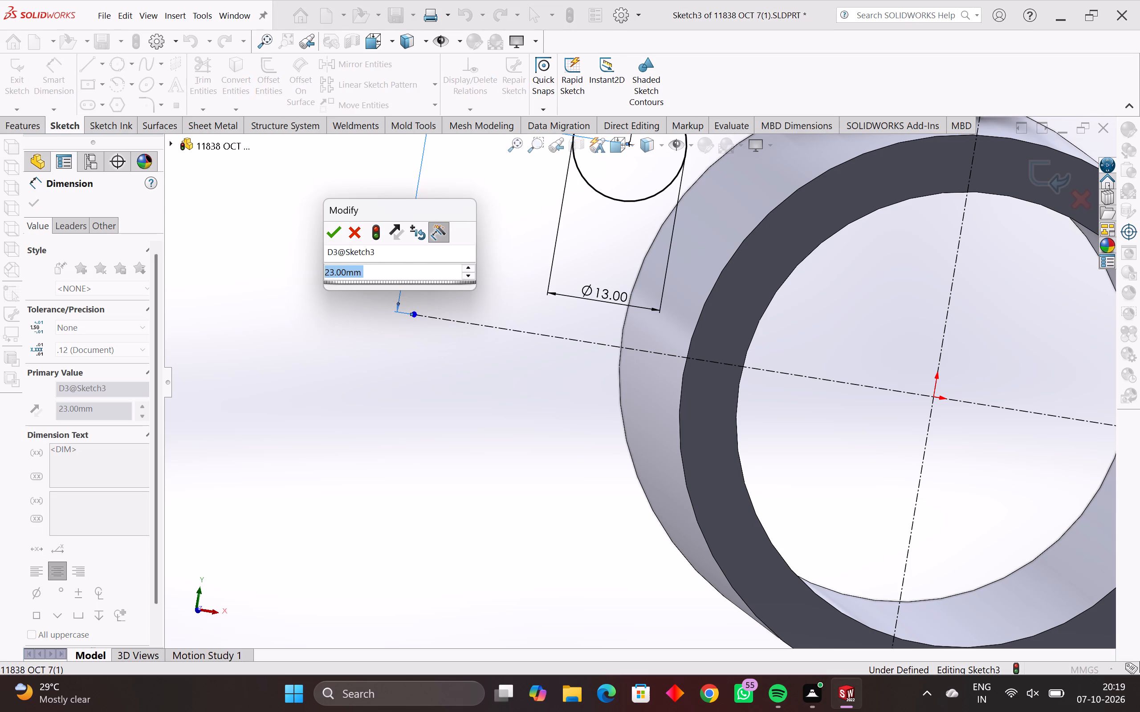
type("28")
key("Return")
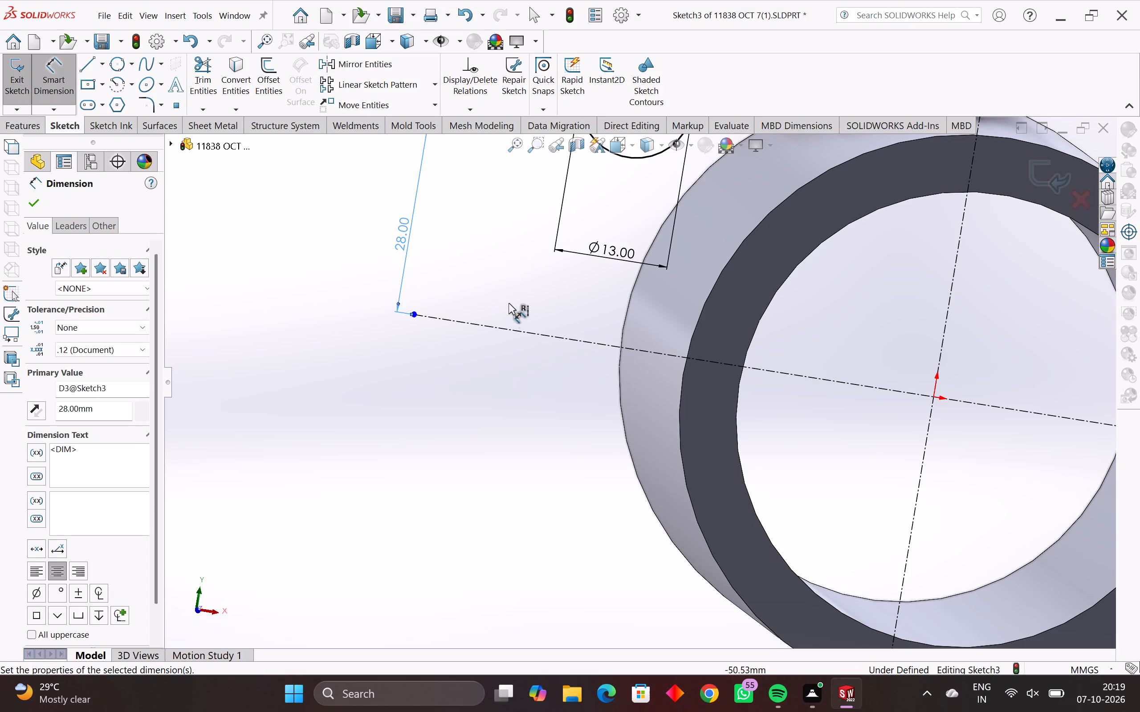
Dimension the circle right of the vertical centerline with a diameter of 13 mm.
scroll(510, 307, "down", 2)
scroll(495, 271, "down", 3)
scroll(577, 301, "up", 3)
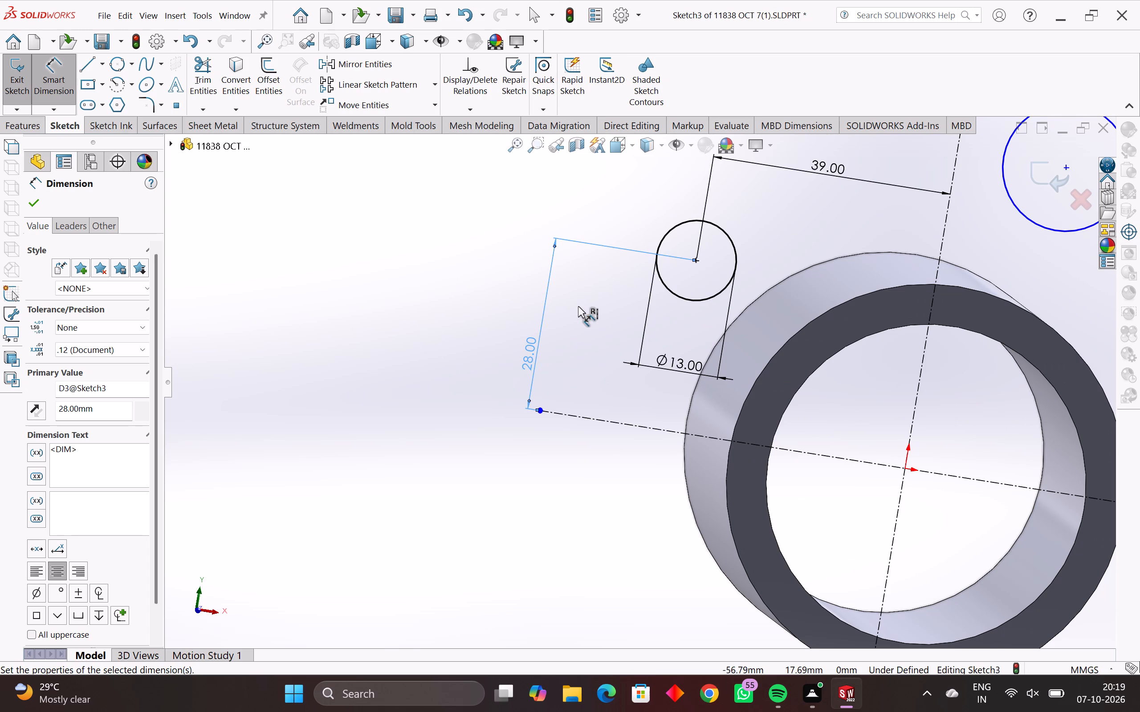
scroll(671, 414, "down", 2)
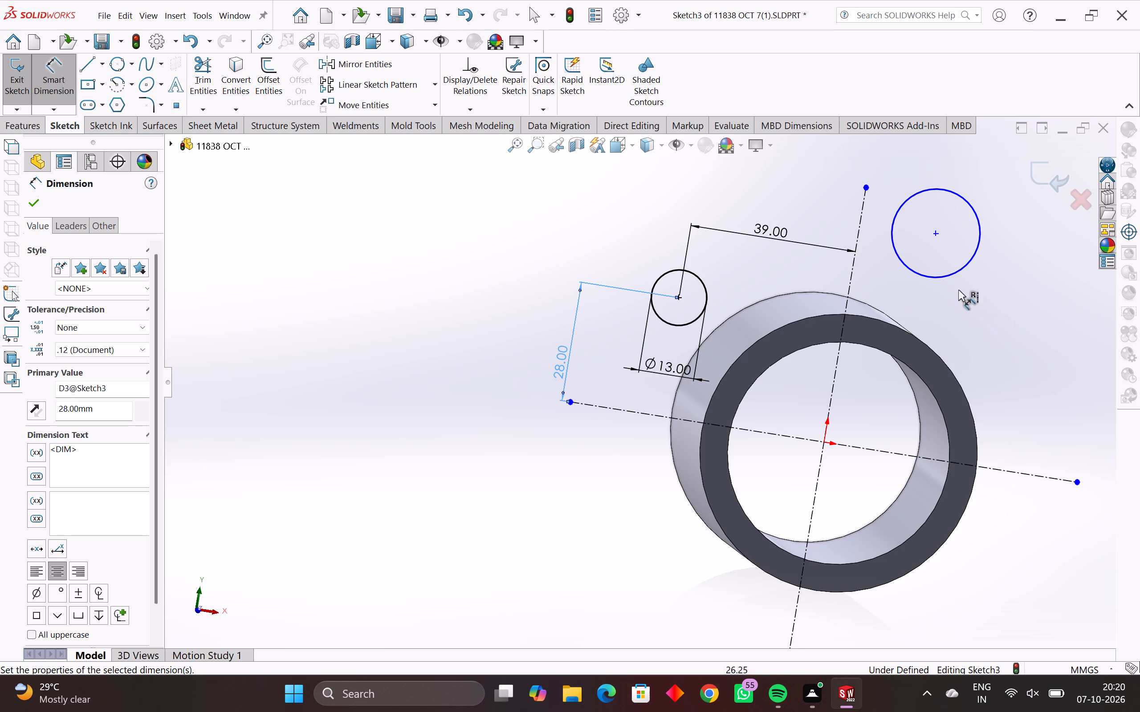
left_click(921, 275)
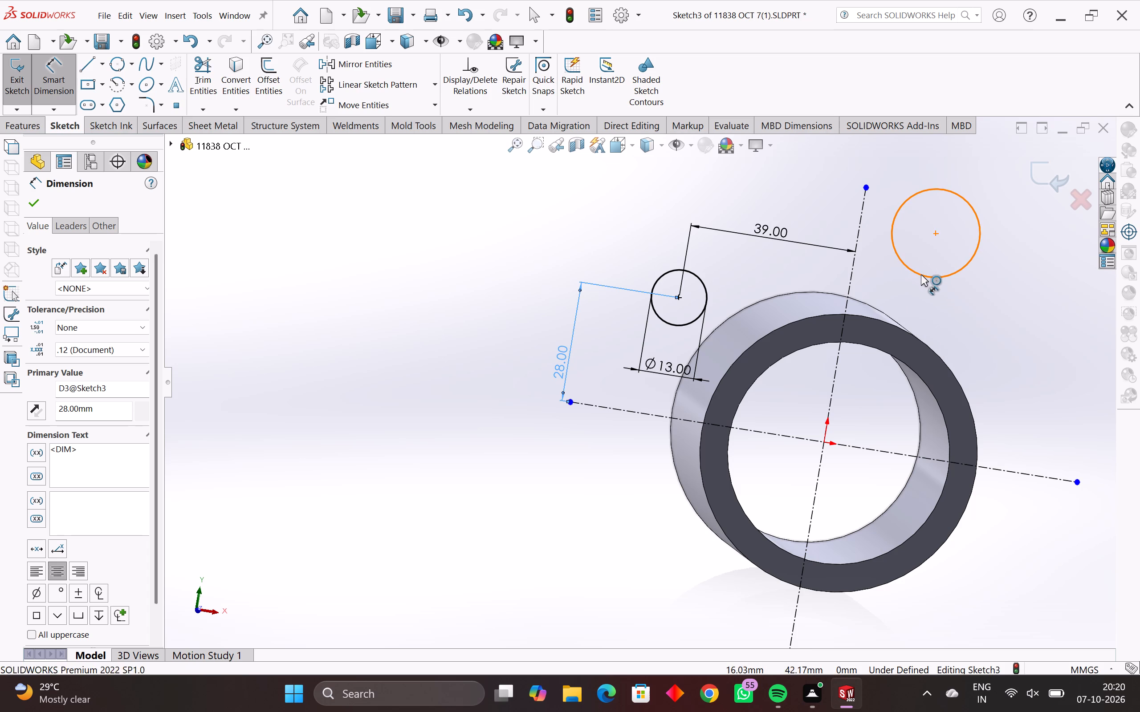
left_click(925, 304)
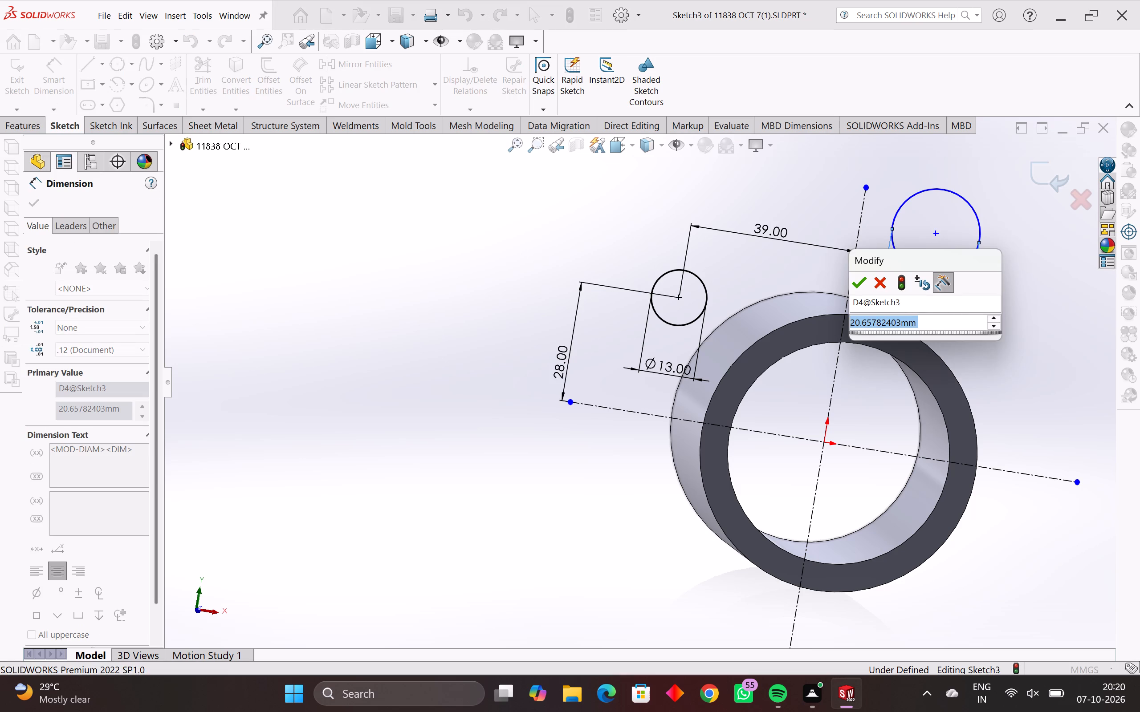
type("13")
key("Return")
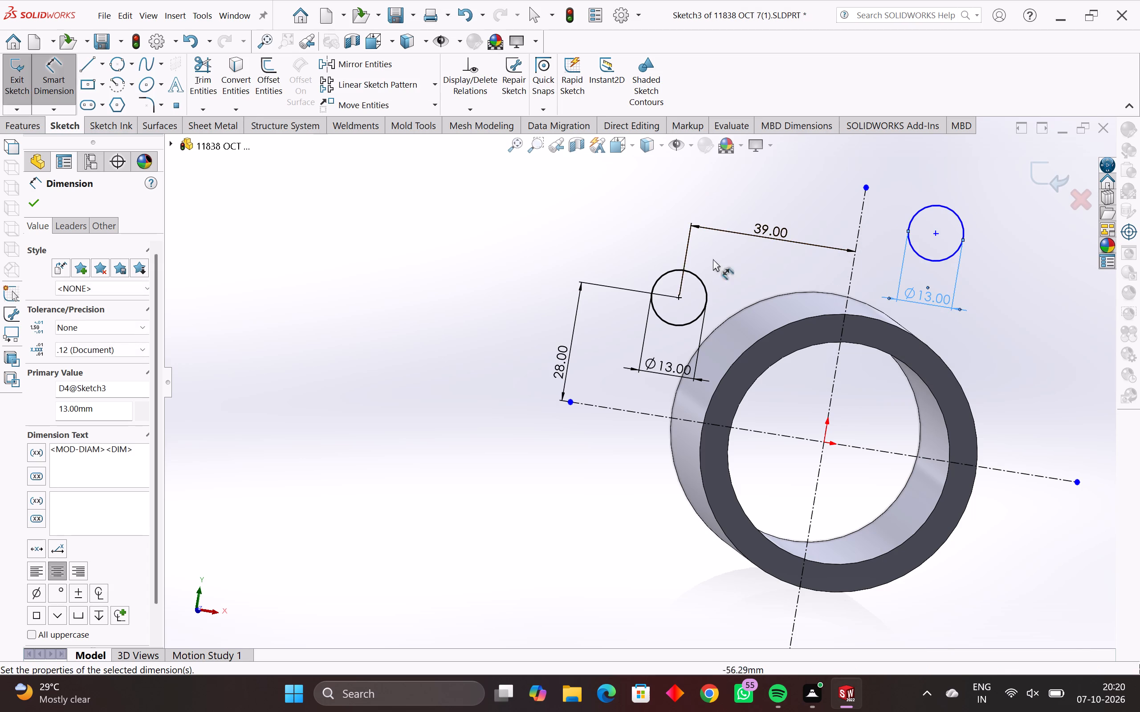
Dimension the center of the circle right of the vertical centerline 45 mm above the horizontal centerline.
scroll(923, 255, "up", 2)
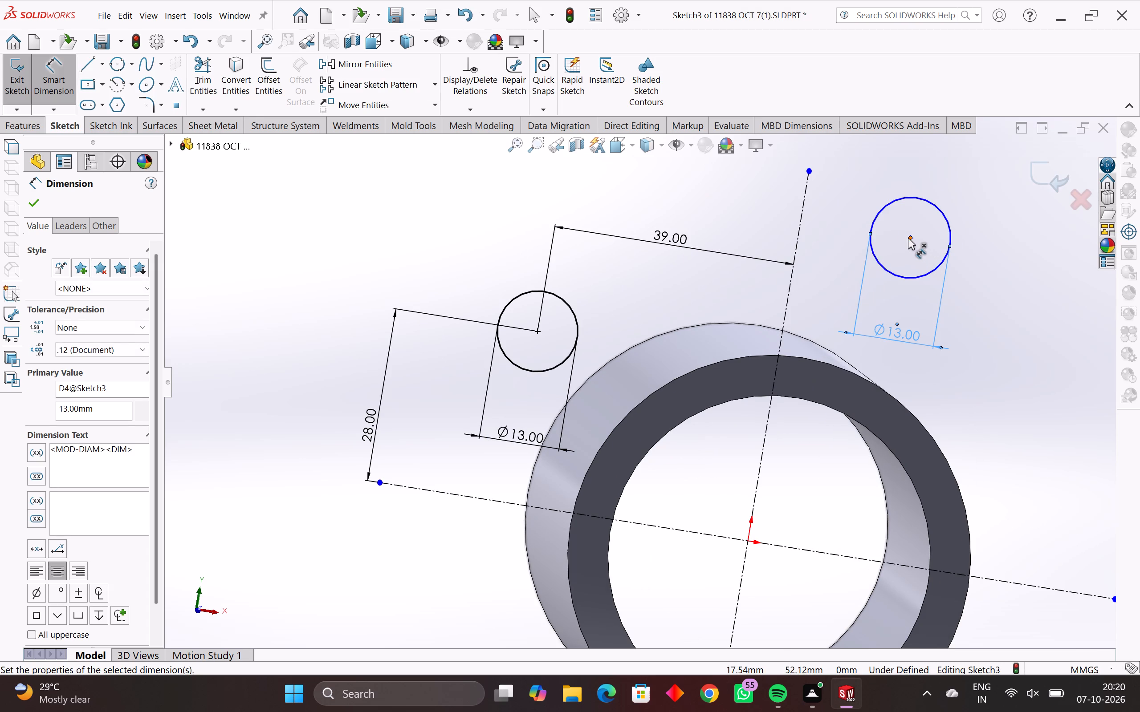
left_click(909, 238)
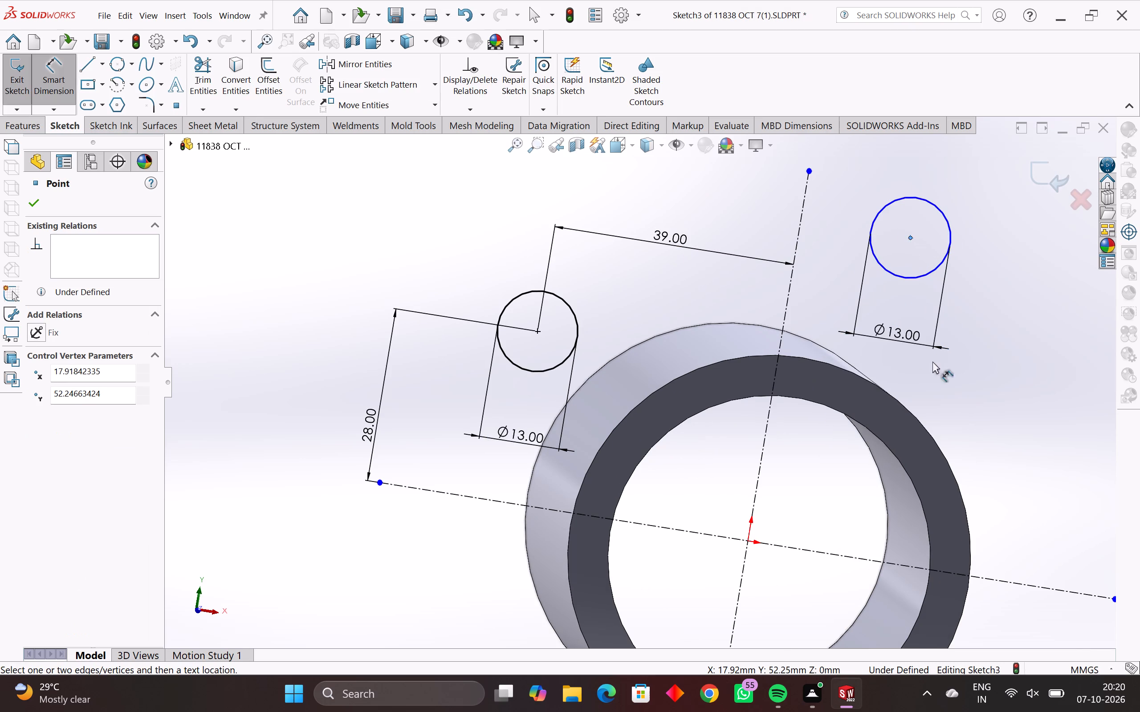
left_click(863, 558)
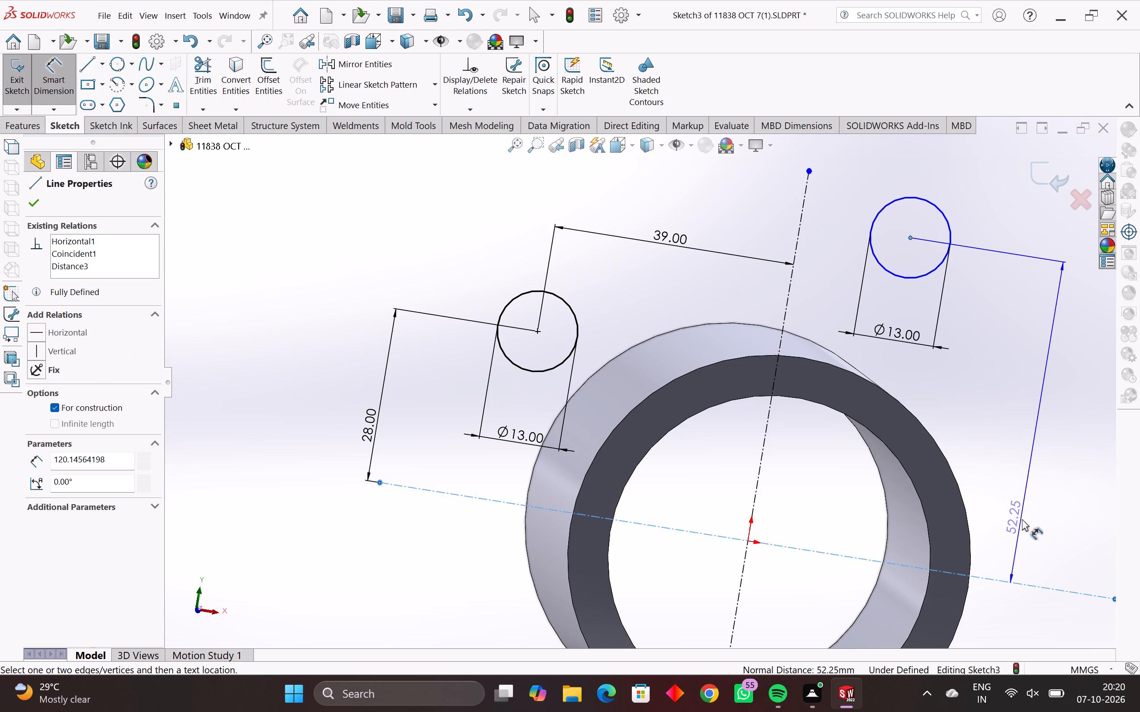
left_click(1022, 519)
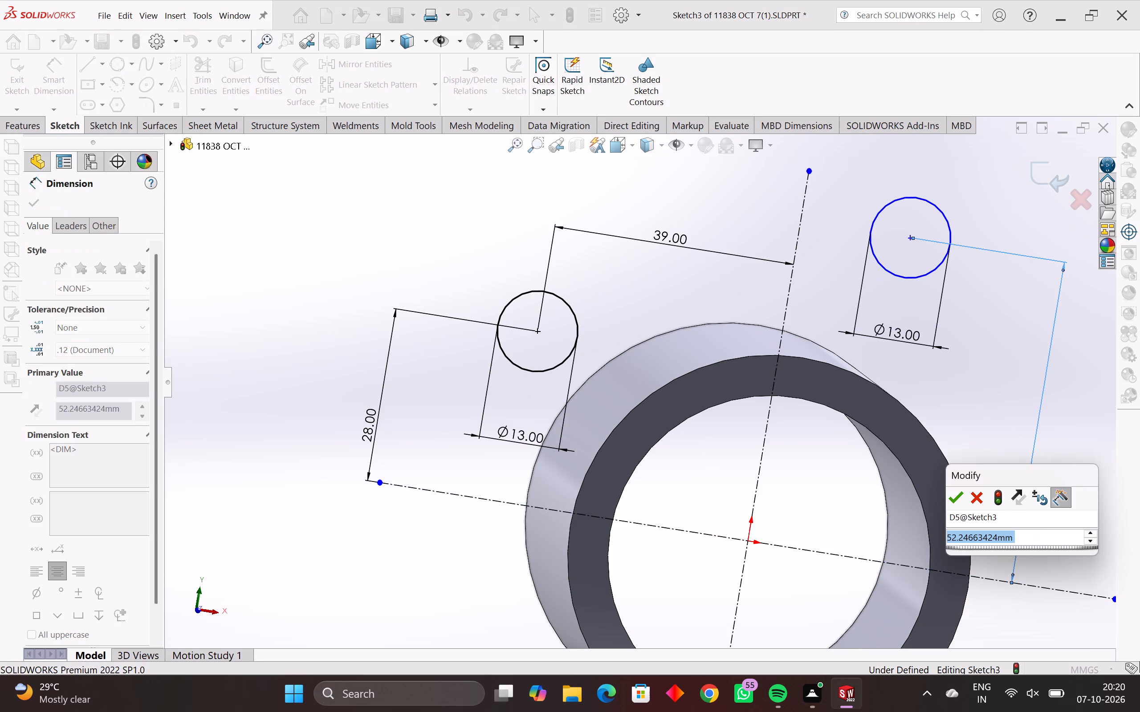
type("45")
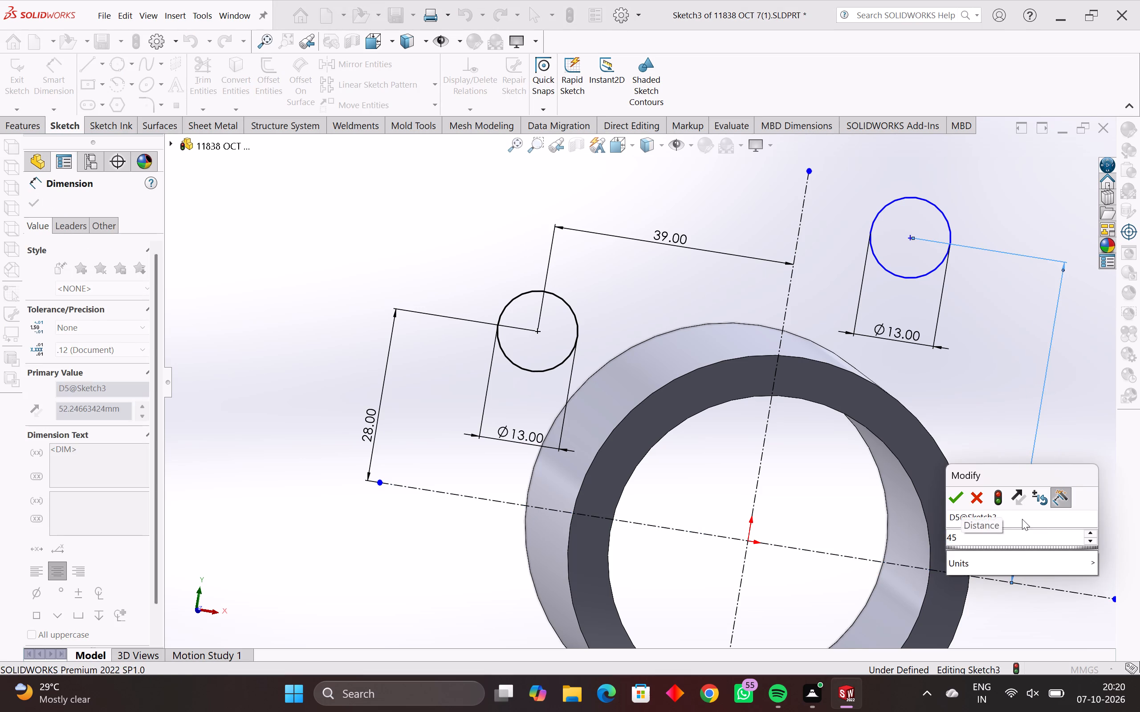
key("Return")
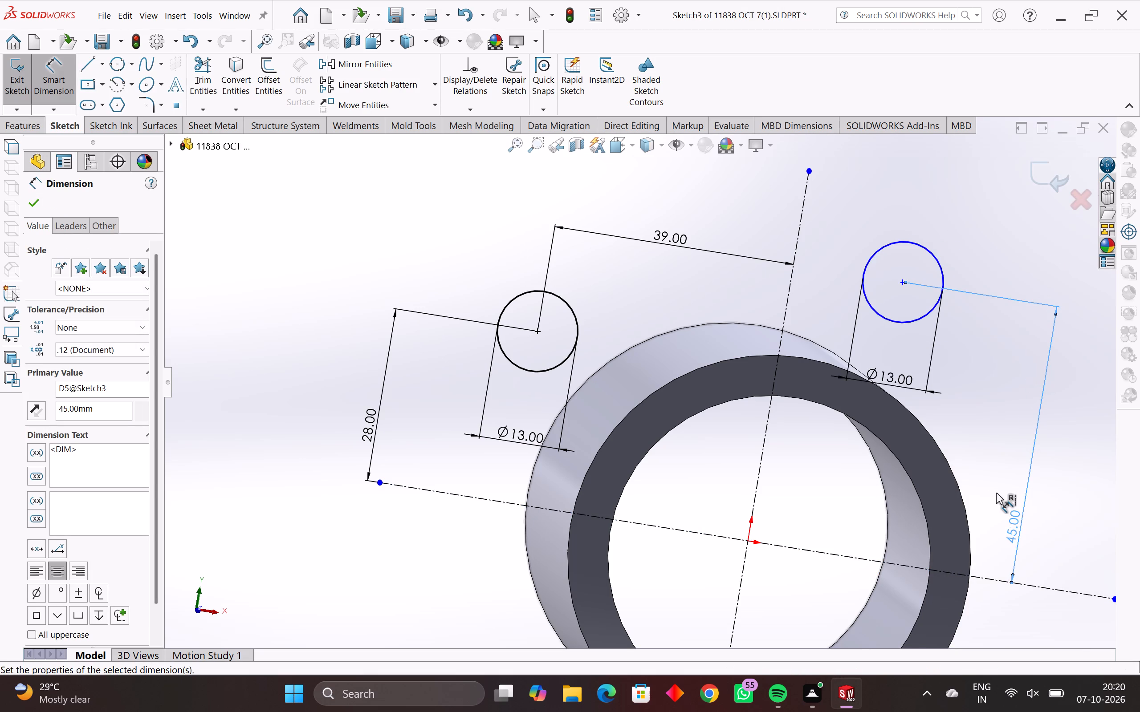
scroll(996, 493, "down", 1)
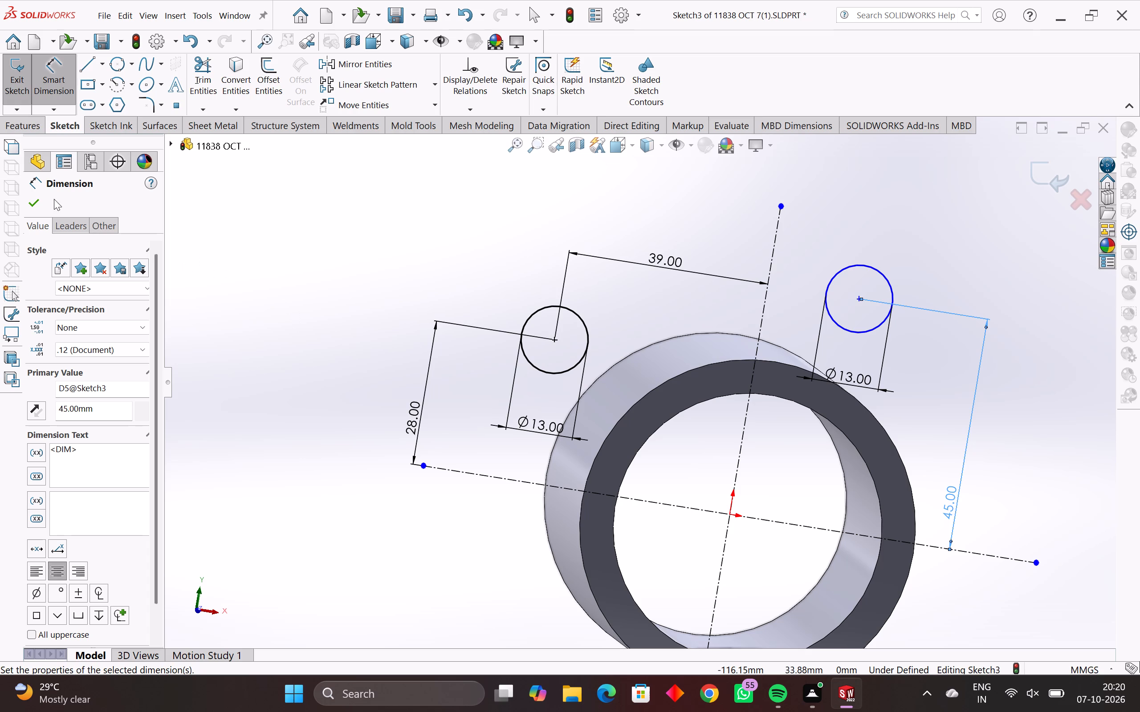
left_click(37, 202)
Fully define the sketch for both circles and both centerlines, calculating the missing relations and dimensions from the origin.
scroll(811, 386, "down", 3)
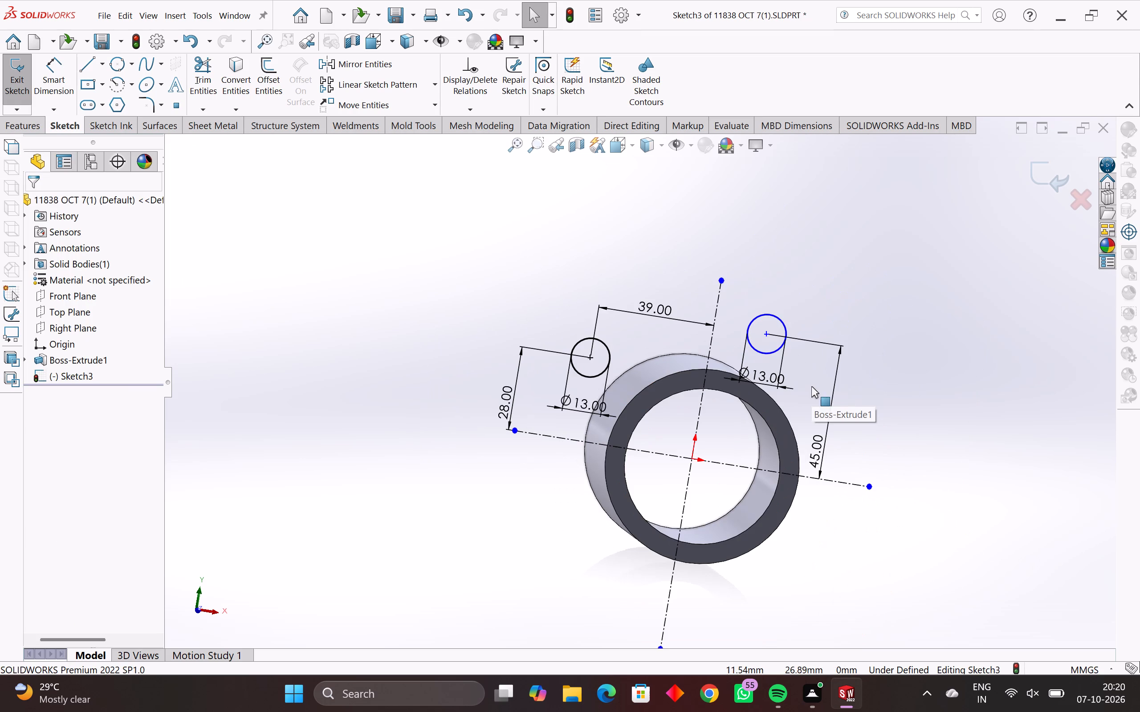
left_click_drag(926, 274, 358, 559)
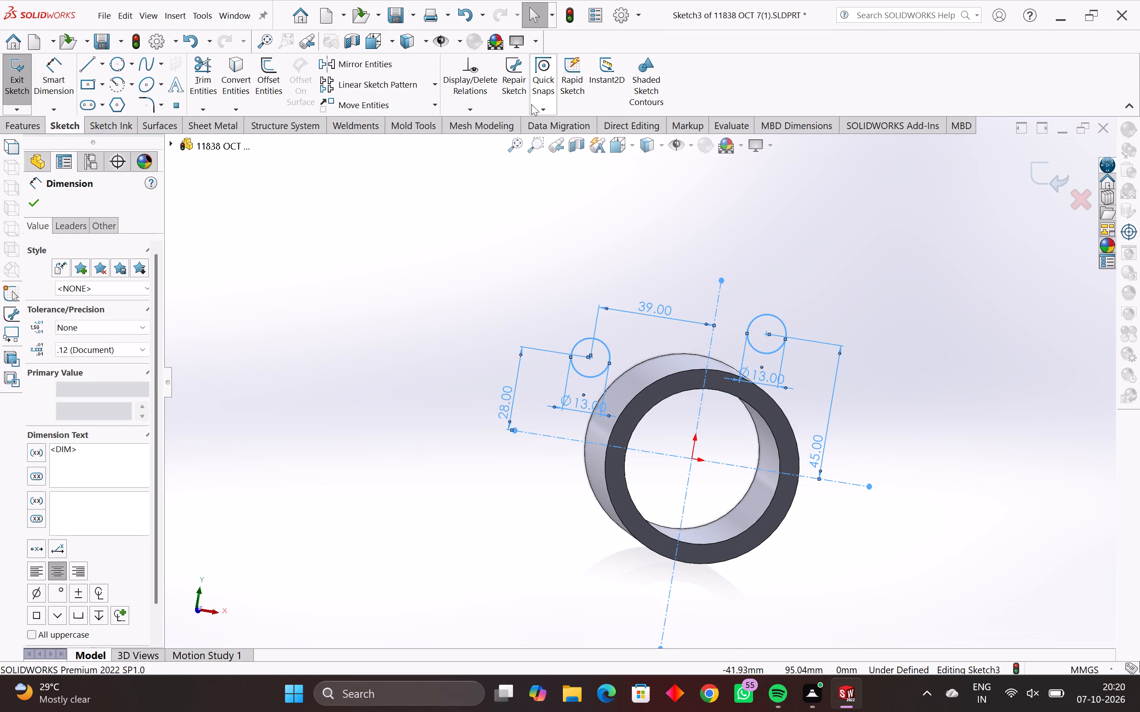
left_click(481, 110)
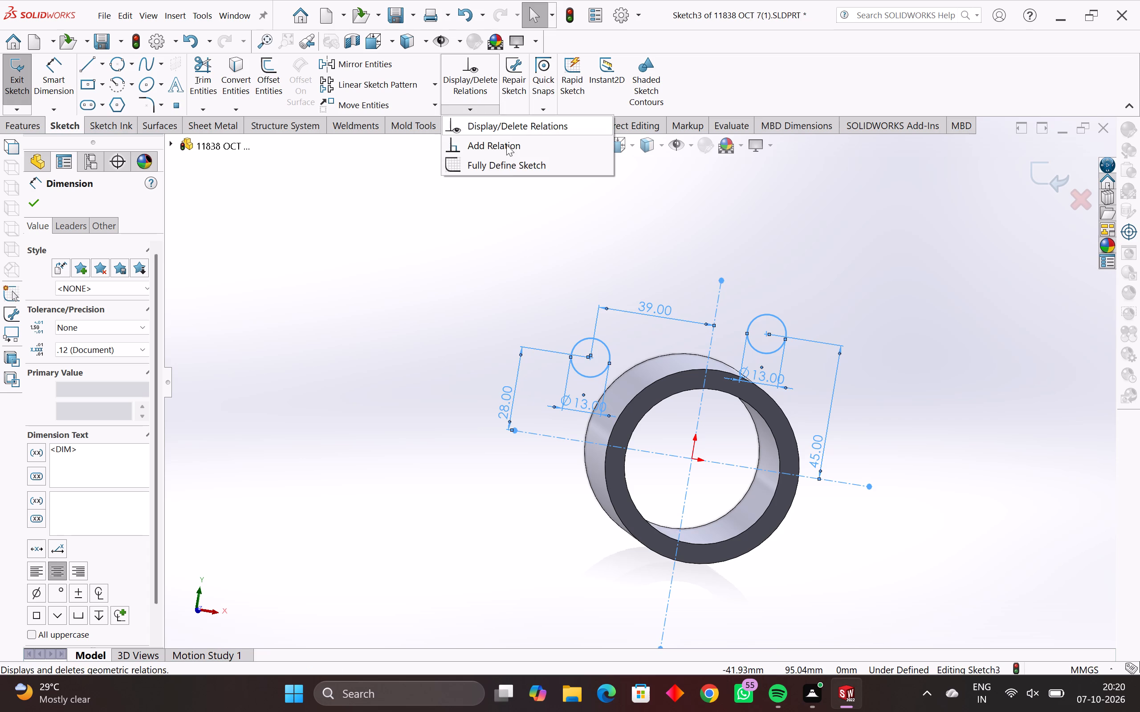
left_click(509, 163)
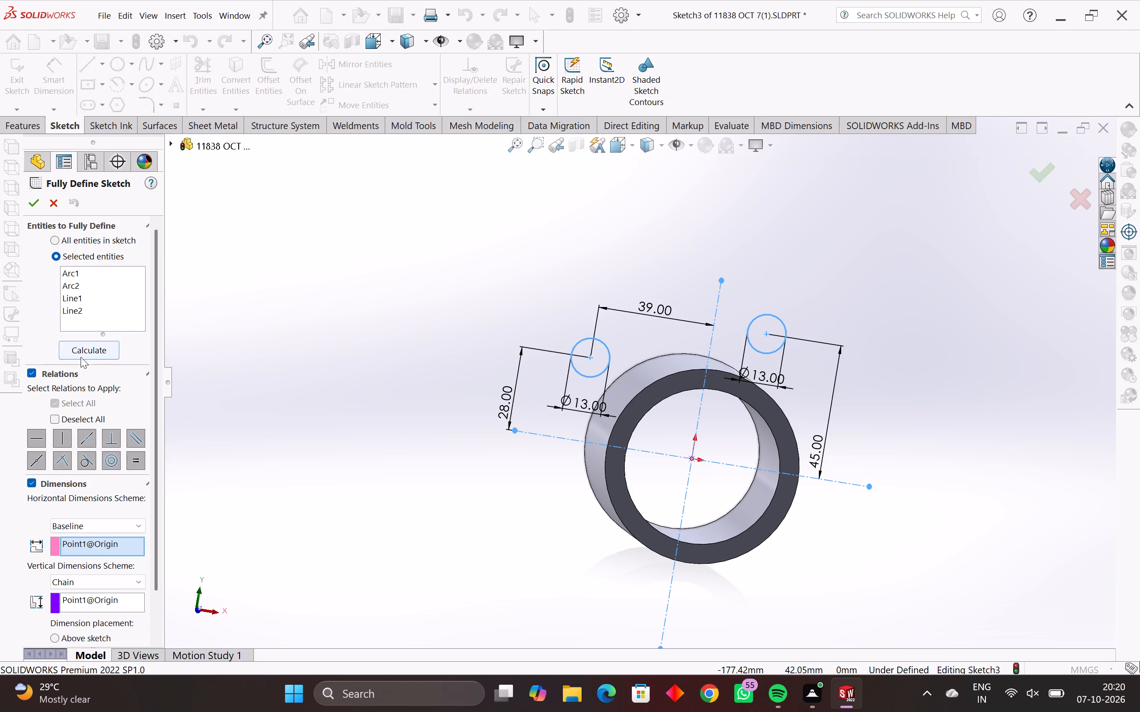
left_click(81, 357)
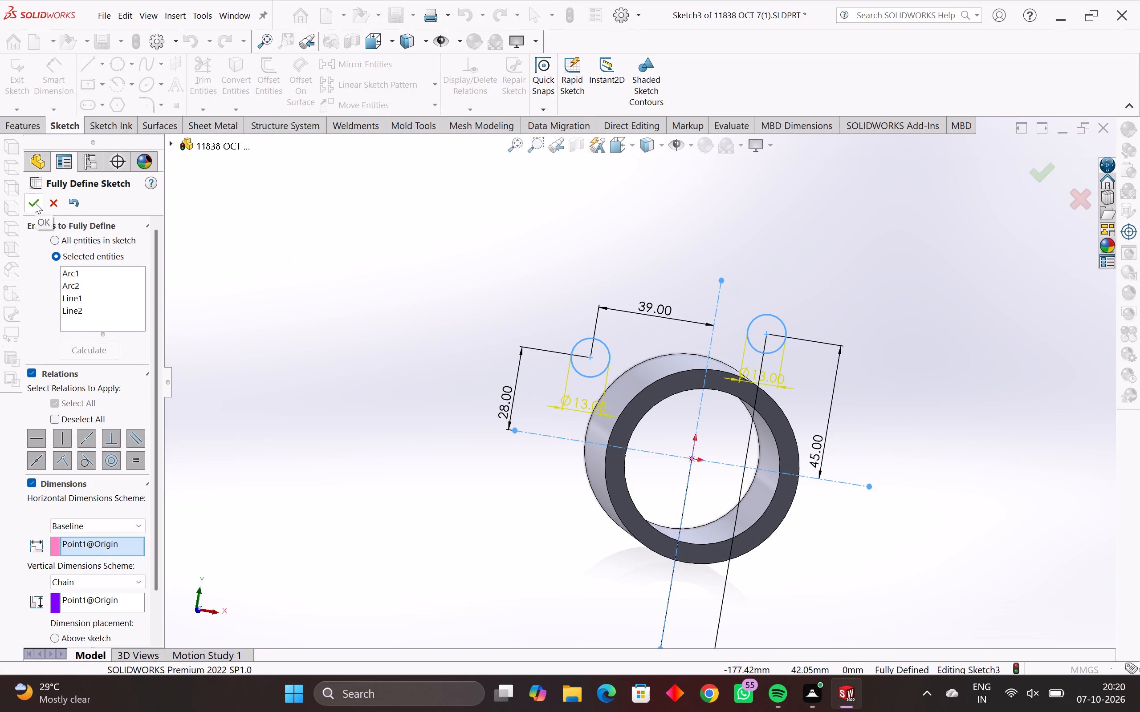
left_click(35, 202)
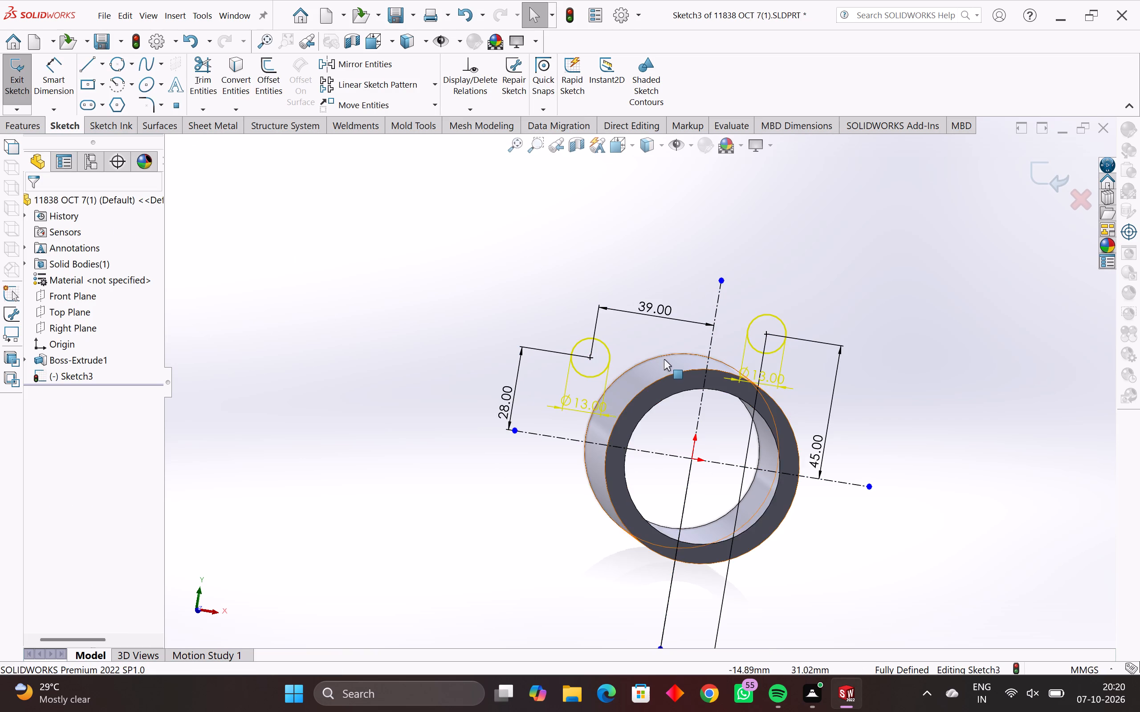
Mirror both 13 mm circles about the horizontal centerline, keeping the originals.
scroll(665, 357, "up", 3)
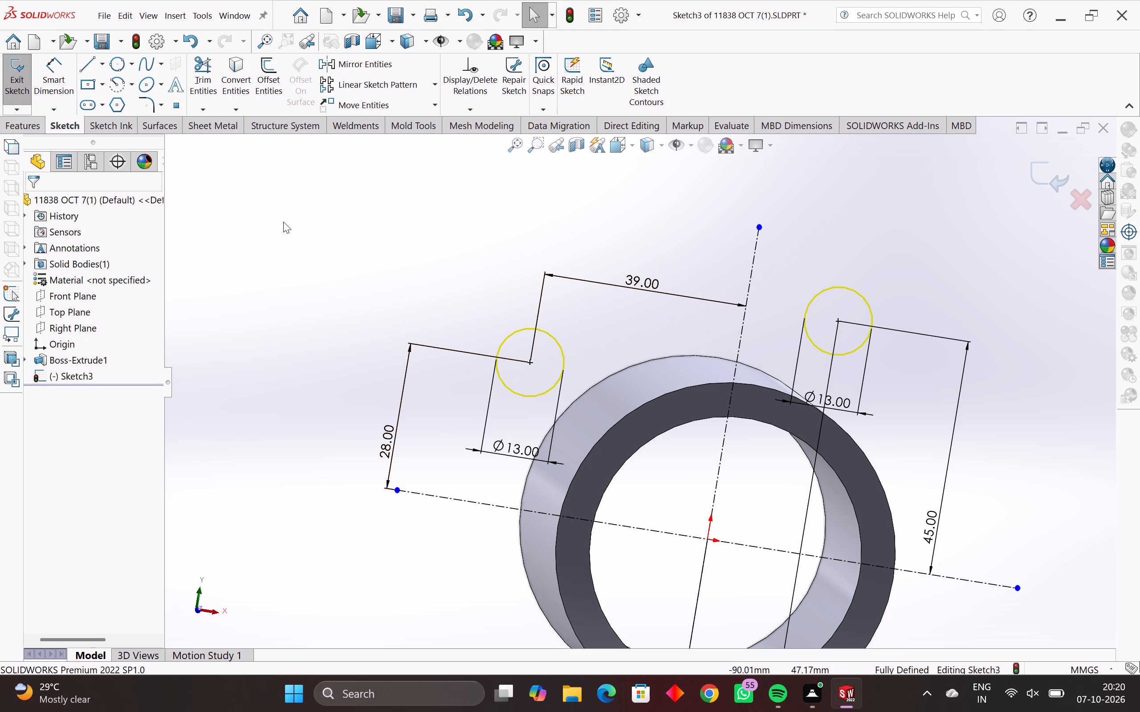
left_click(362, 67)
scroll(782, 556, "down", 2)
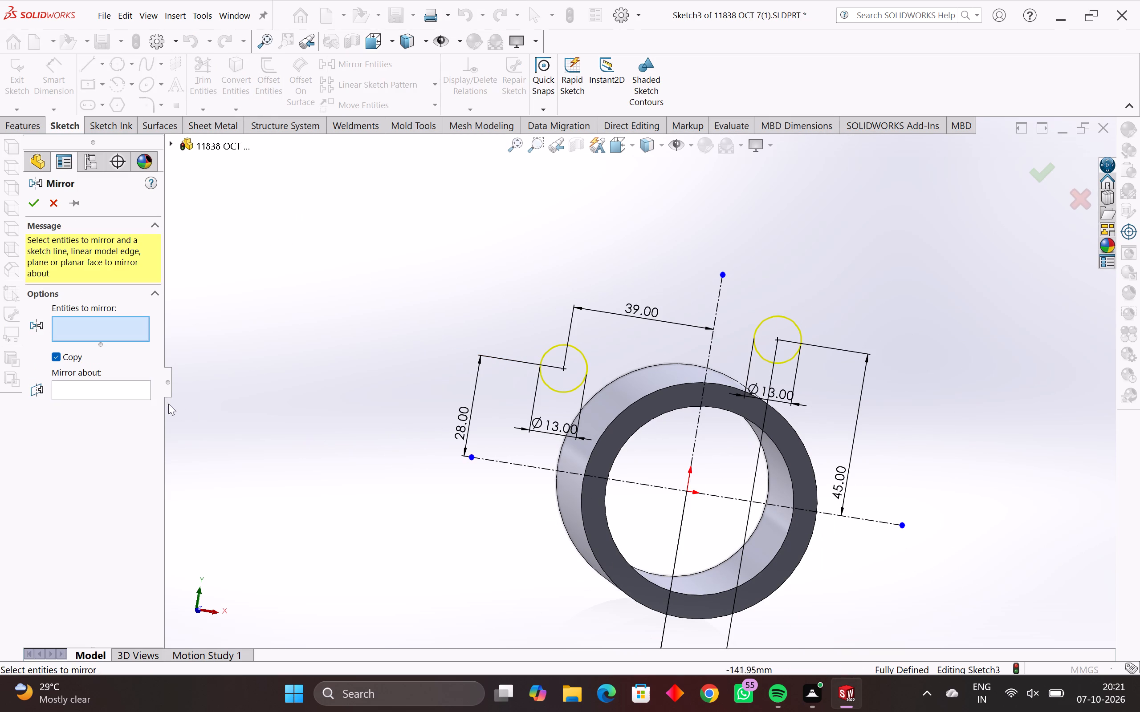
left_click(579, 352)
left_click(766, 320)
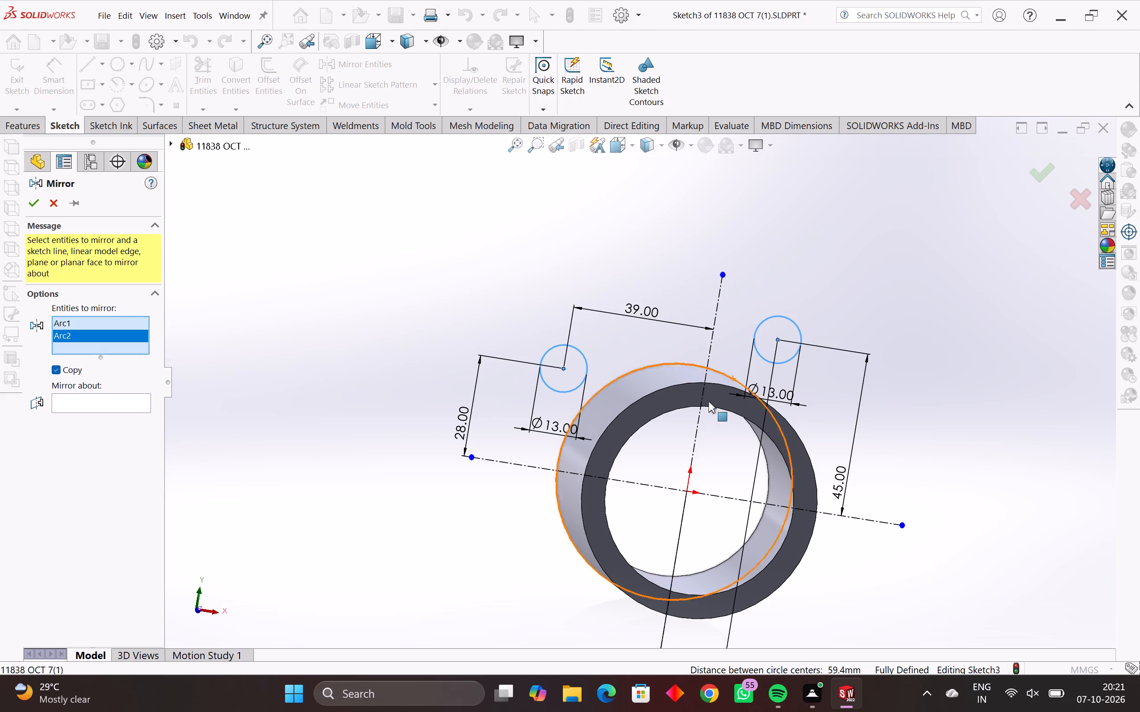
left_click(132, 401)
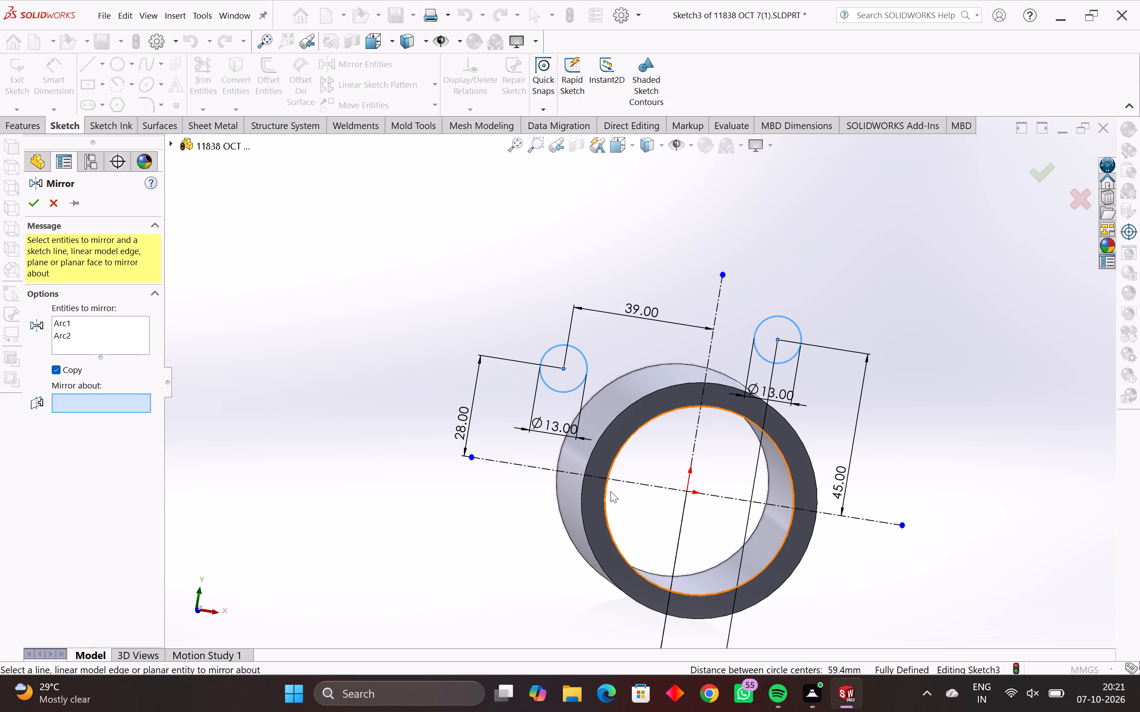
left_click(625, 483)
scroll(647, 576, "down", 3)
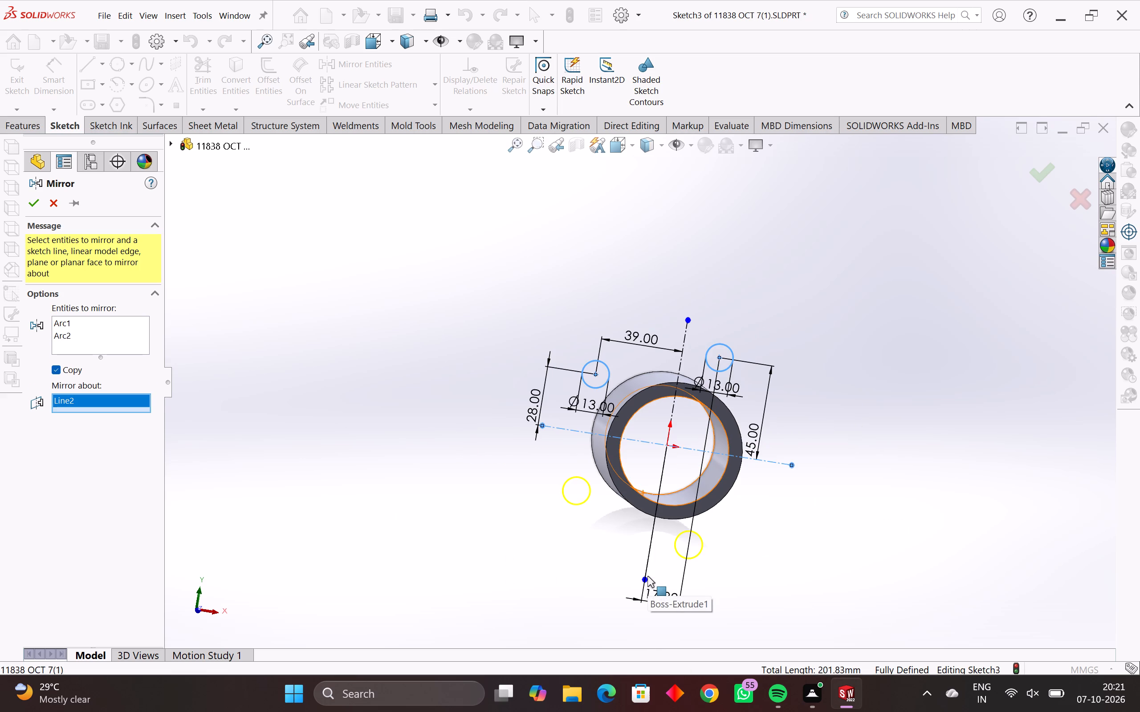
middle_click_drag(647, 576, 638, 575)
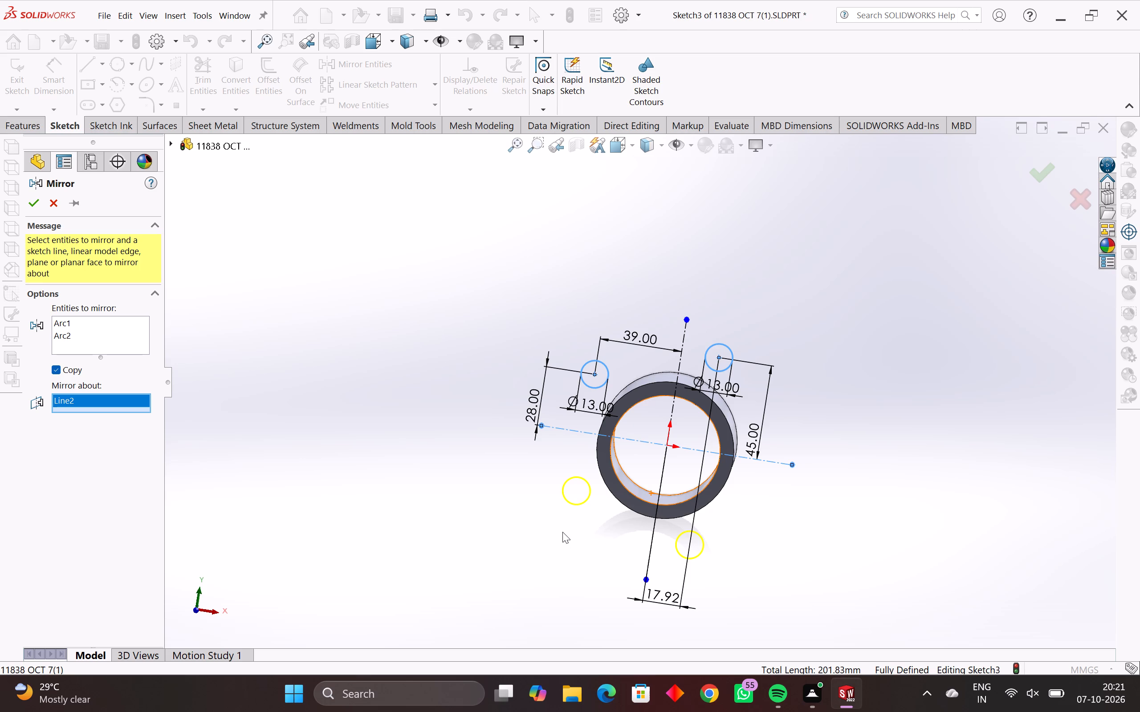
key("Return")
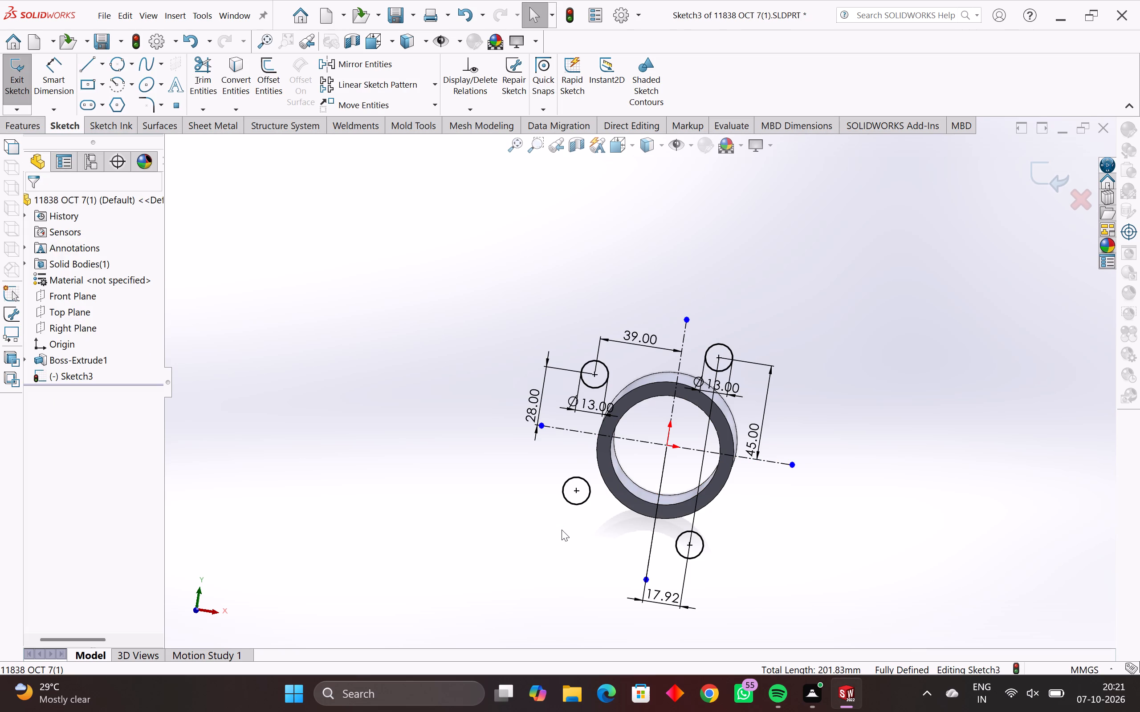
Sketch concentric outer circles of about 9.3 mm and 9.5 mm radius around the left and right circles above the horizontal centerline.
scroll(599, 436, "up", 2)
scroll(601, 340, "up", 2)
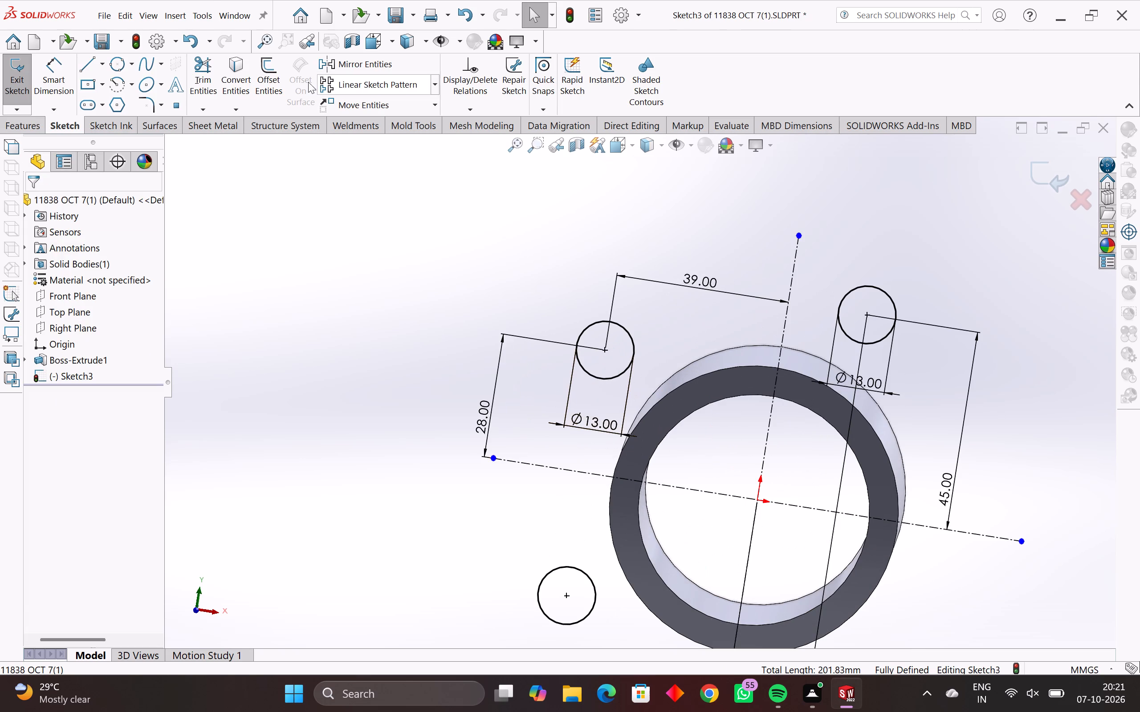
left_click(118, 63)
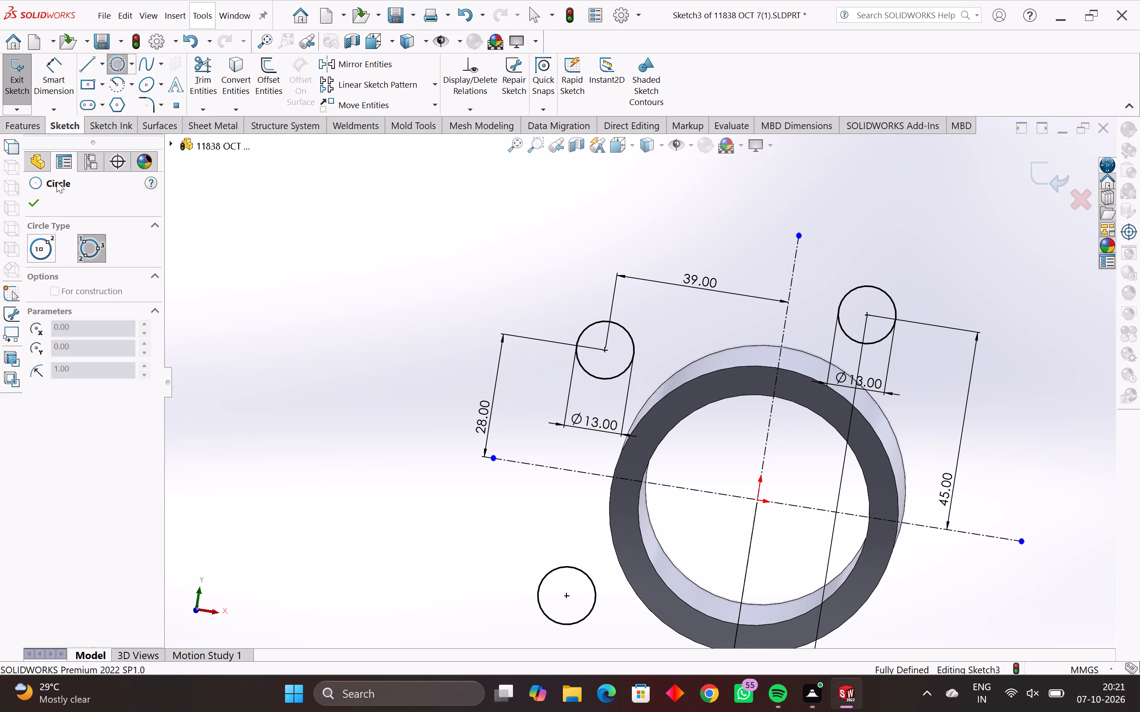
left_click(41, 245)
scroll(614, 361, "up", 2)
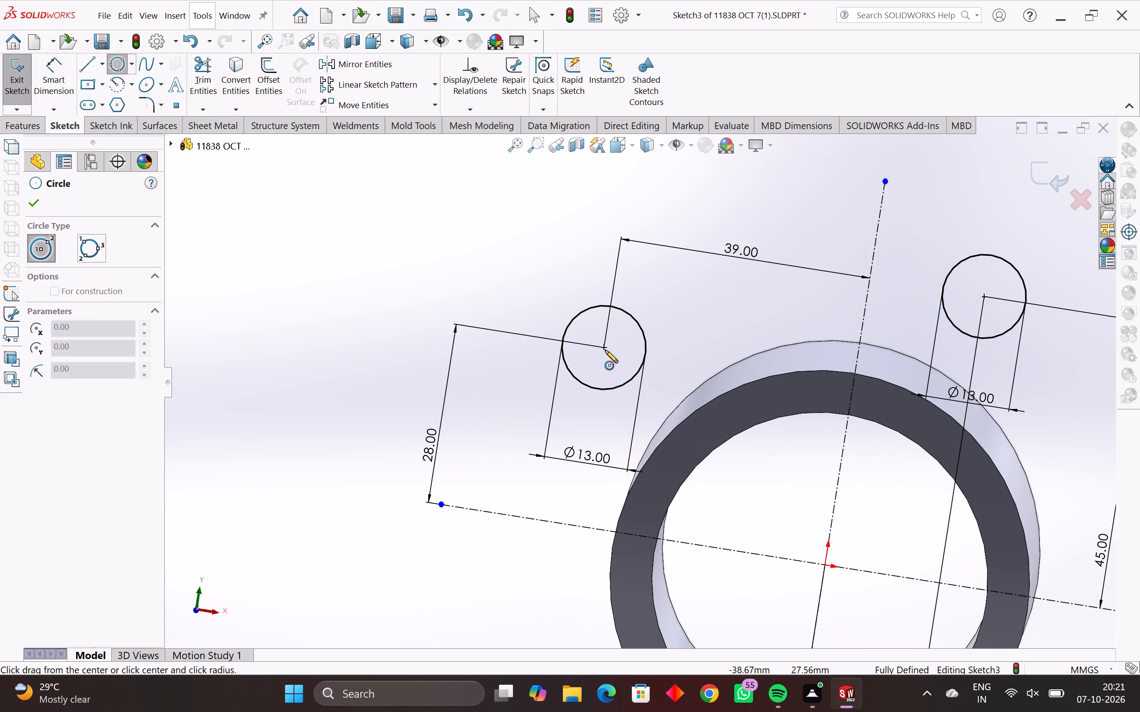
left_click(605, 346)
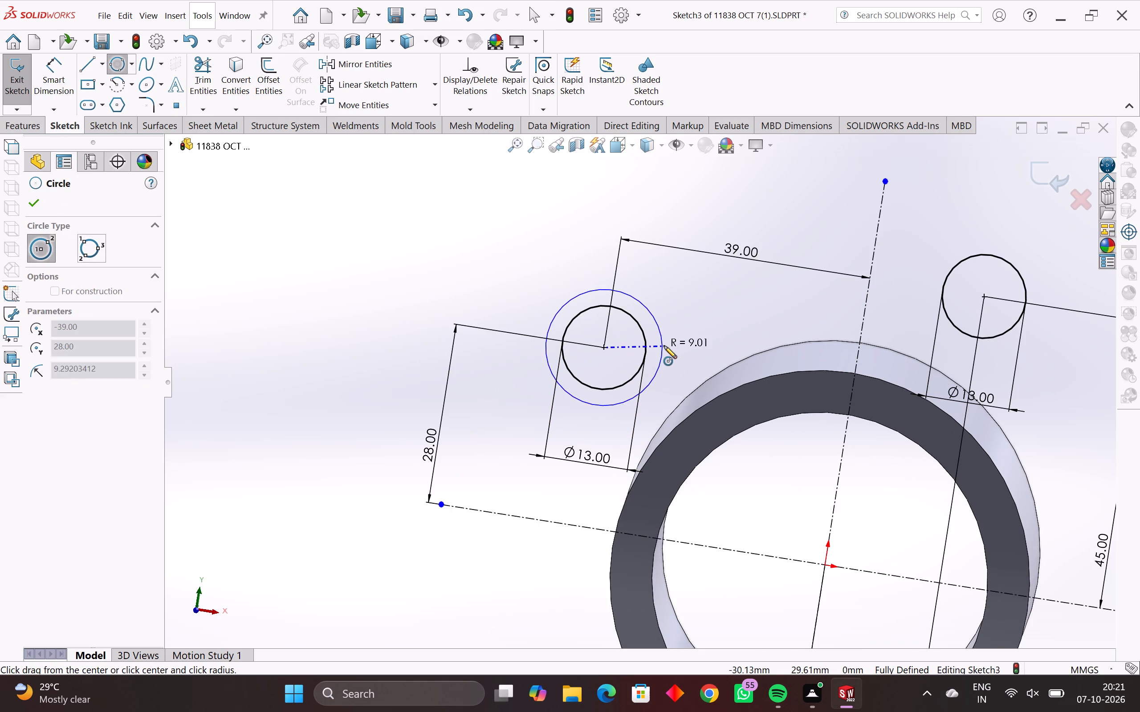
left_click(664, 346)
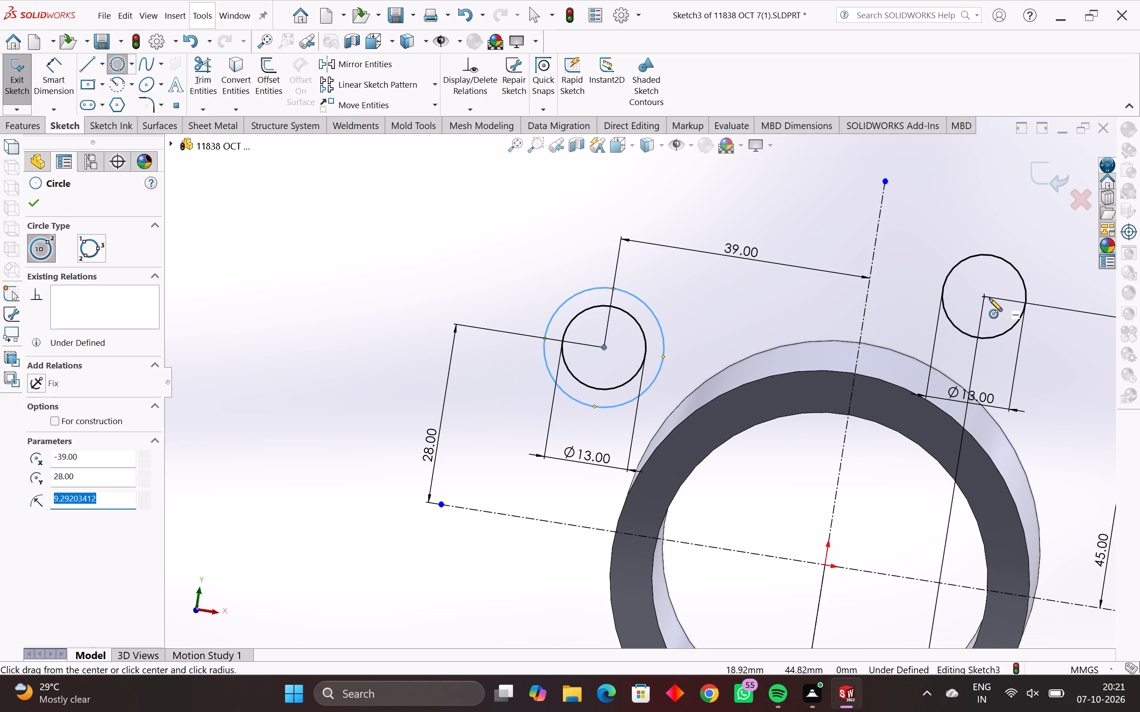
left_click(985, 297)
left_click(1039, 324)
Sketch concentric outer circles of about 9.6 mm and 10 mm radius around the left and right mirrored circles below the horizontal centerline.
scroll(900, 481, "down", 4)
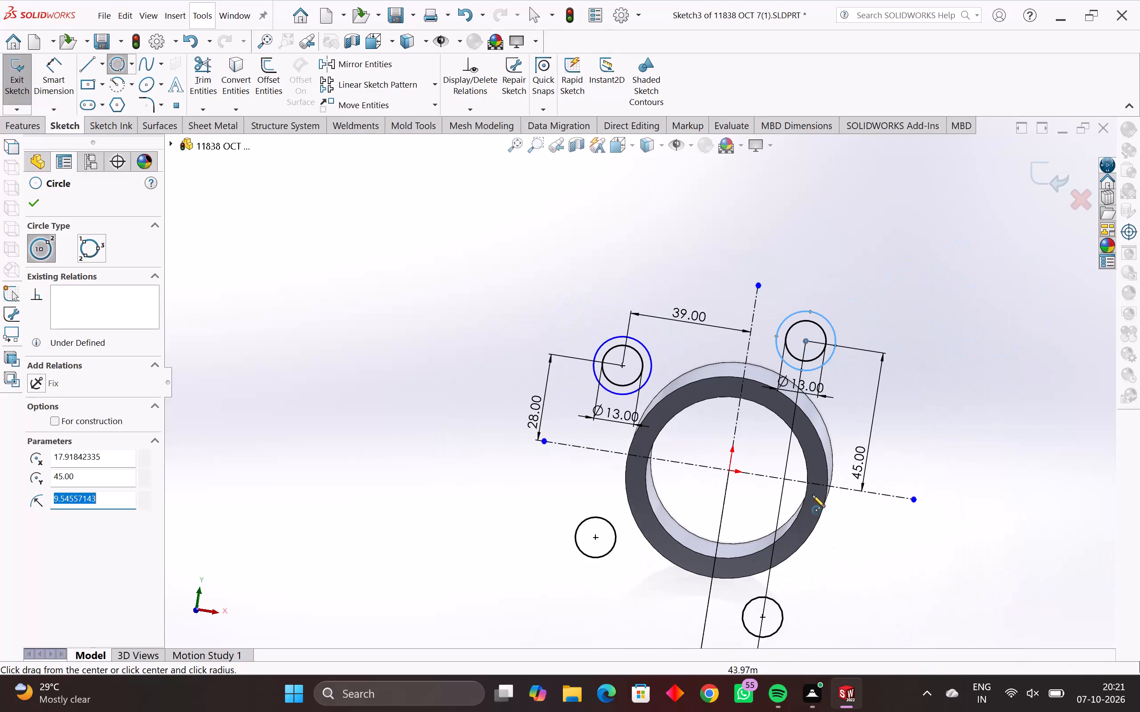
scroll(640, 551, "up", 4)
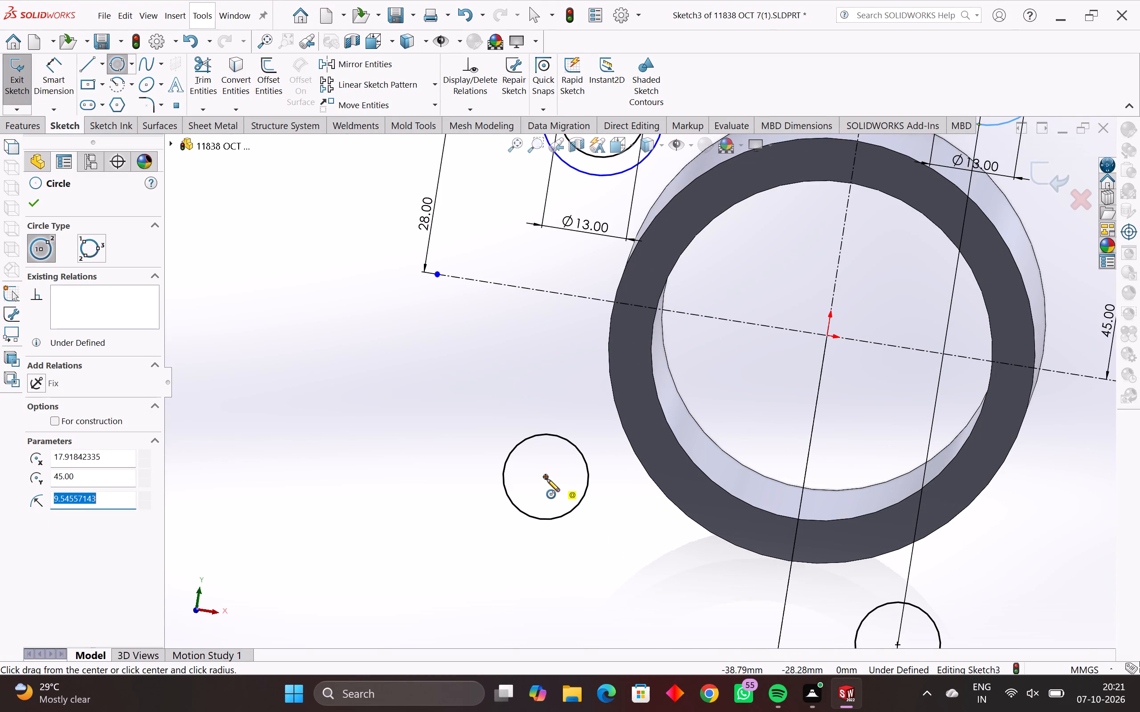
left_click(547, 479)
left_click(605, 500)
scroll(884, 589, "down", 3)
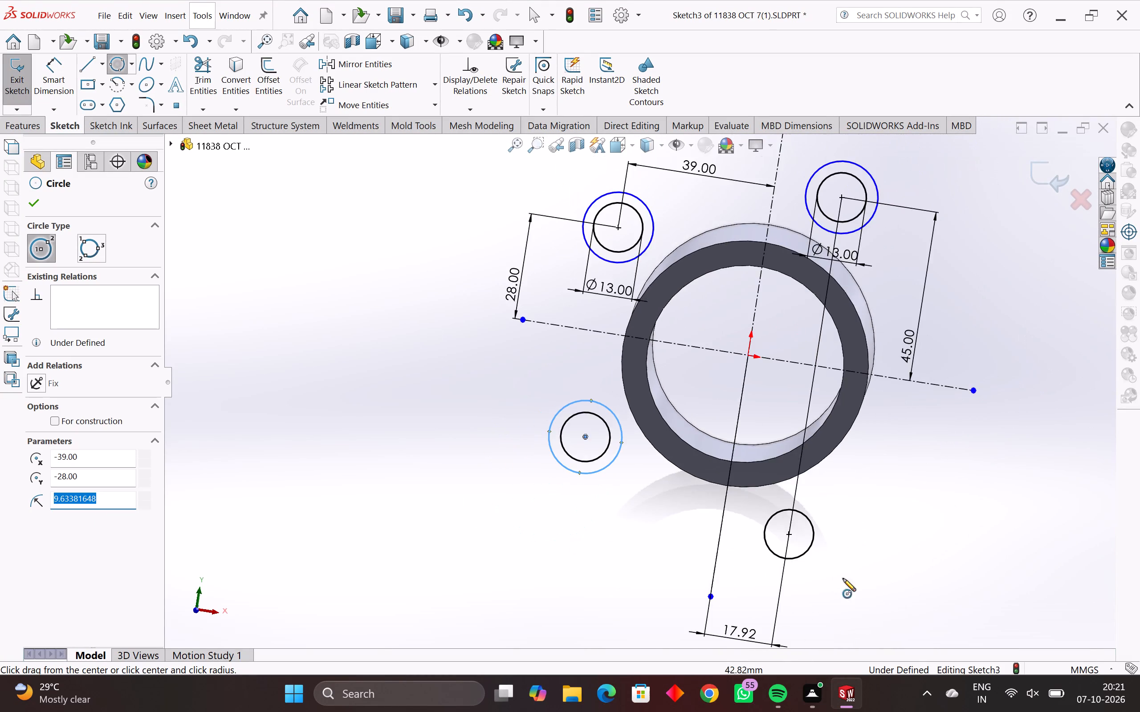
scroll(835, 576, "up", 3)
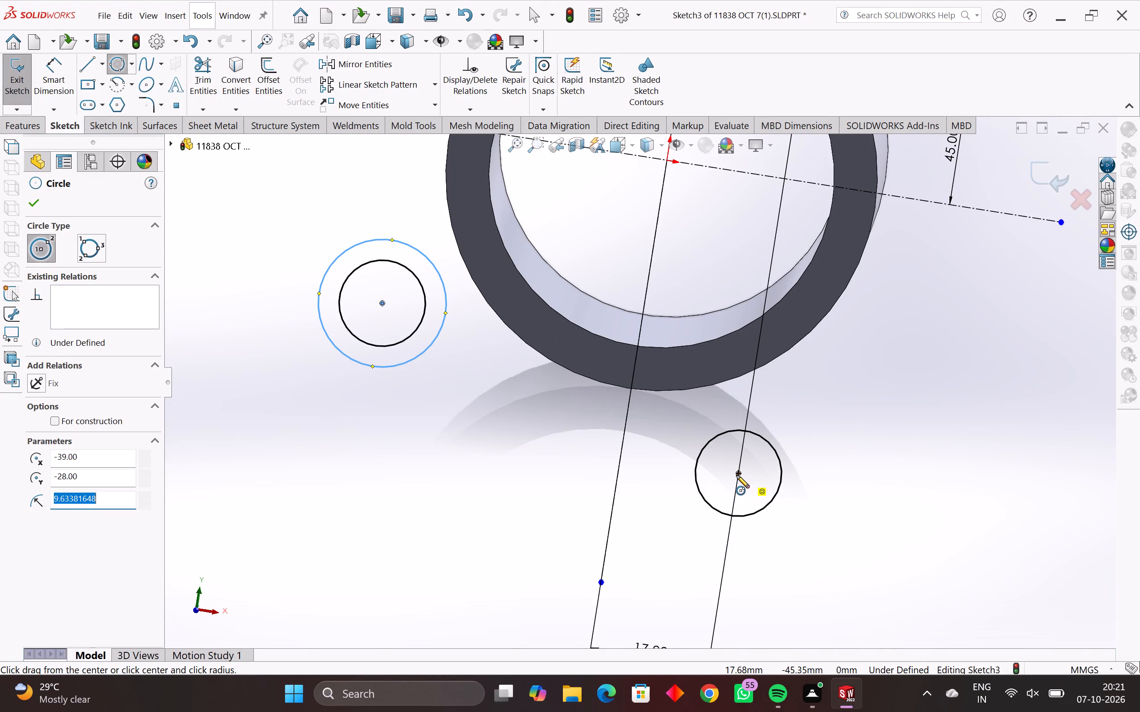
left_click(737, 475)
left_click(799, 500)
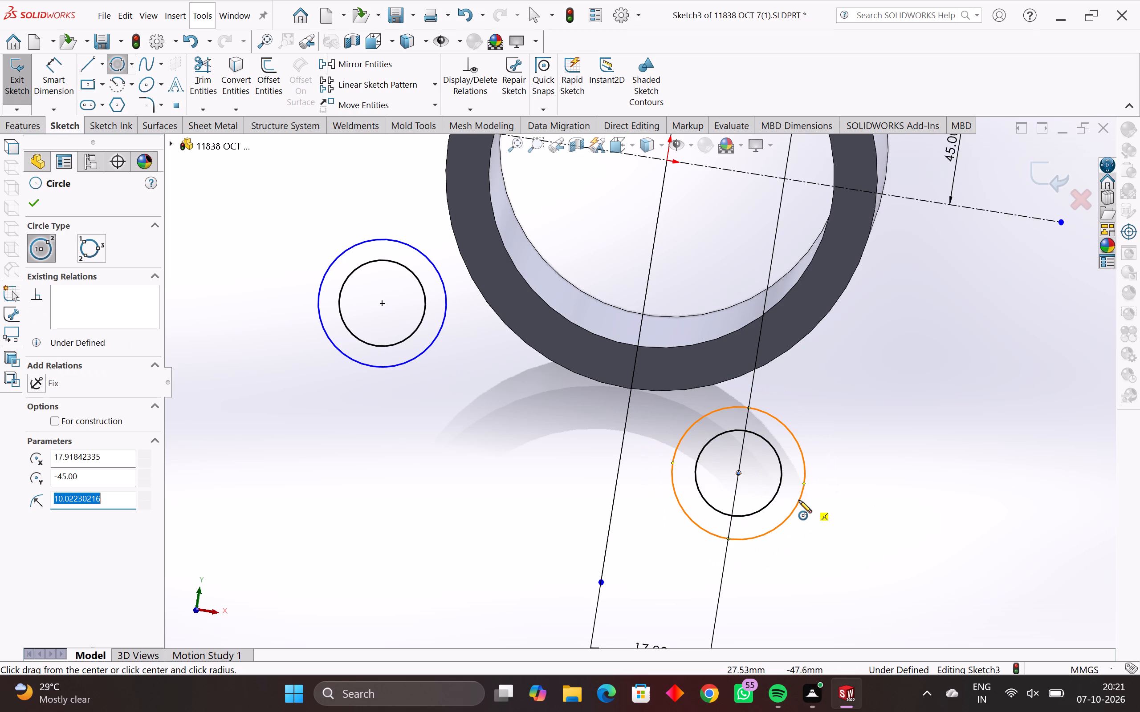
Set the radius of both outer circles below the horizontal centerline to 13 mm.
type("13")
key("Return")
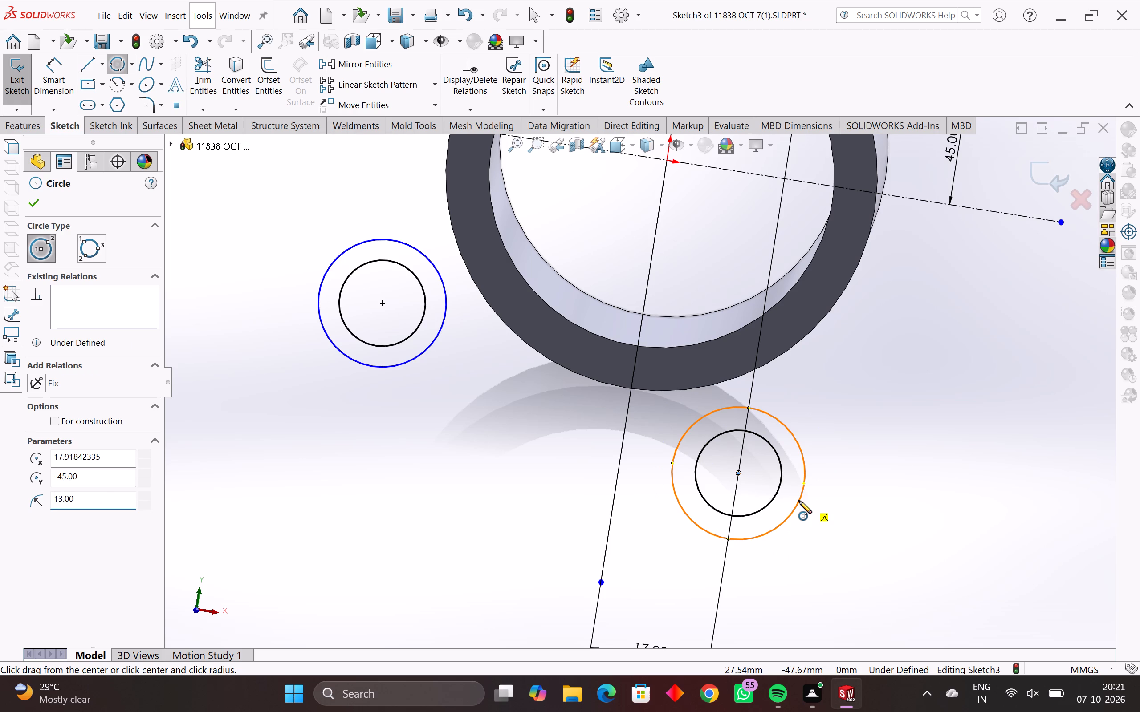
left_click(426, 352)
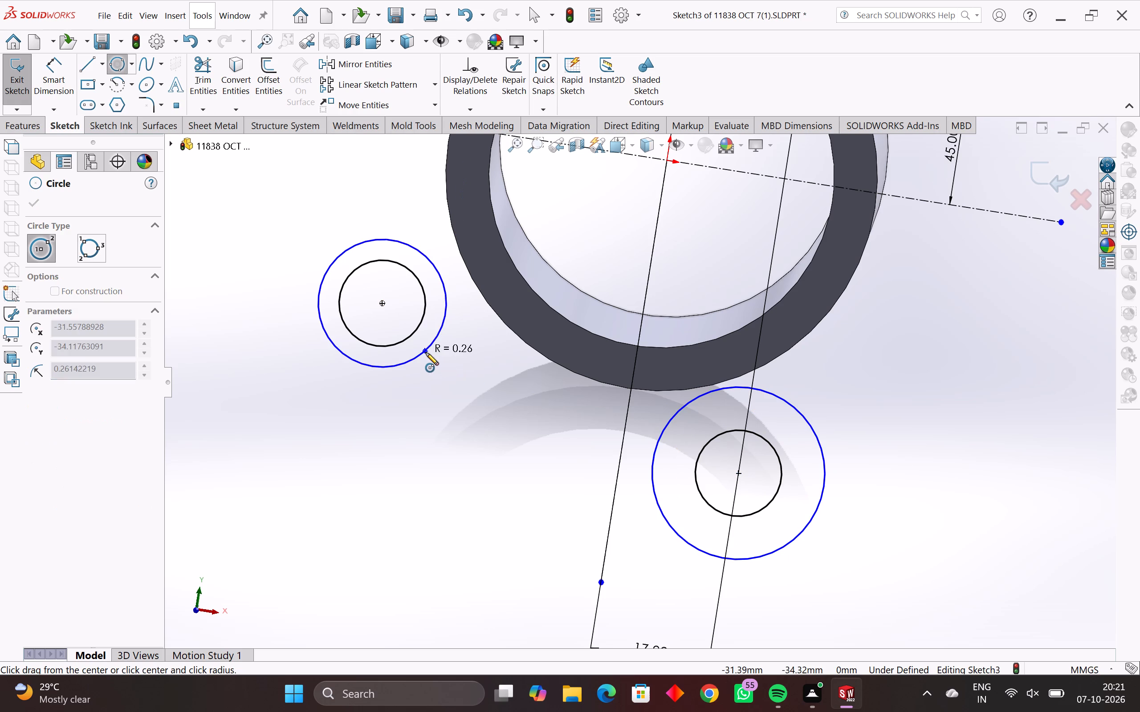
key("Escape")
key("Escape")
left_click(423, 352)
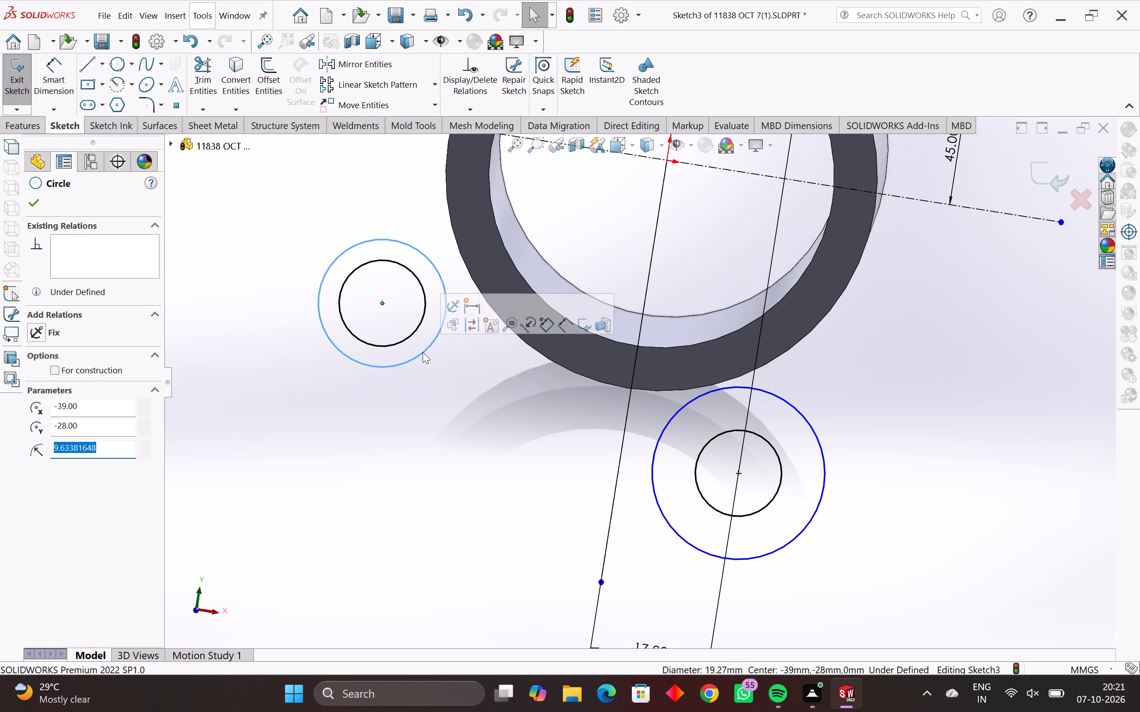
type("13")
key("Return")
scroll(423, 352, "down", 3)
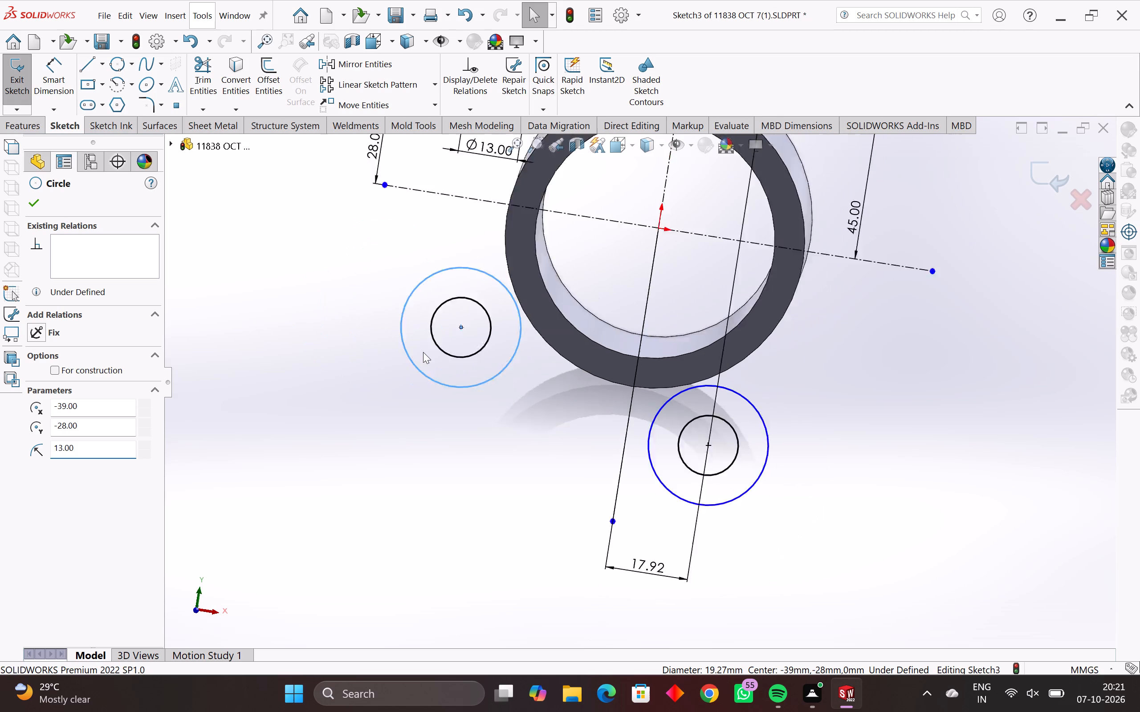
scroll(423, 352, "down", 1)
scroll(452, 251, "down", 1)
scroll(557, 190, "up", 5)
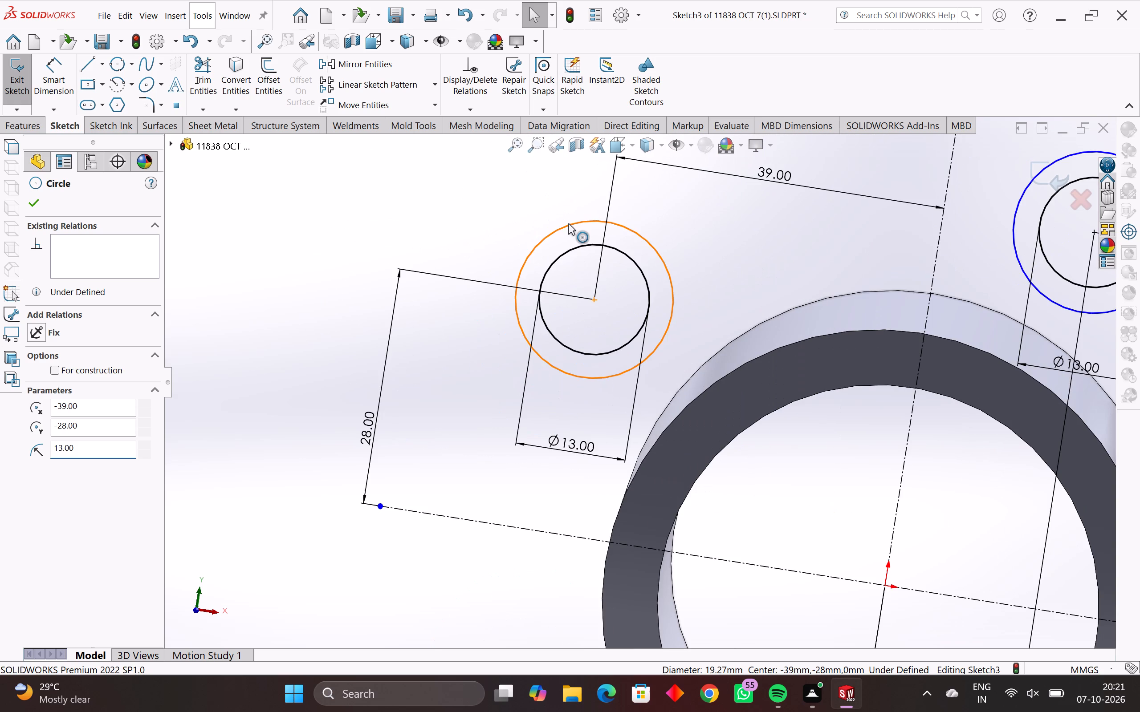
Set the radius of both outer circles above the horizontal centerline to 13 mm.
left_click(568, 223)
type("13")
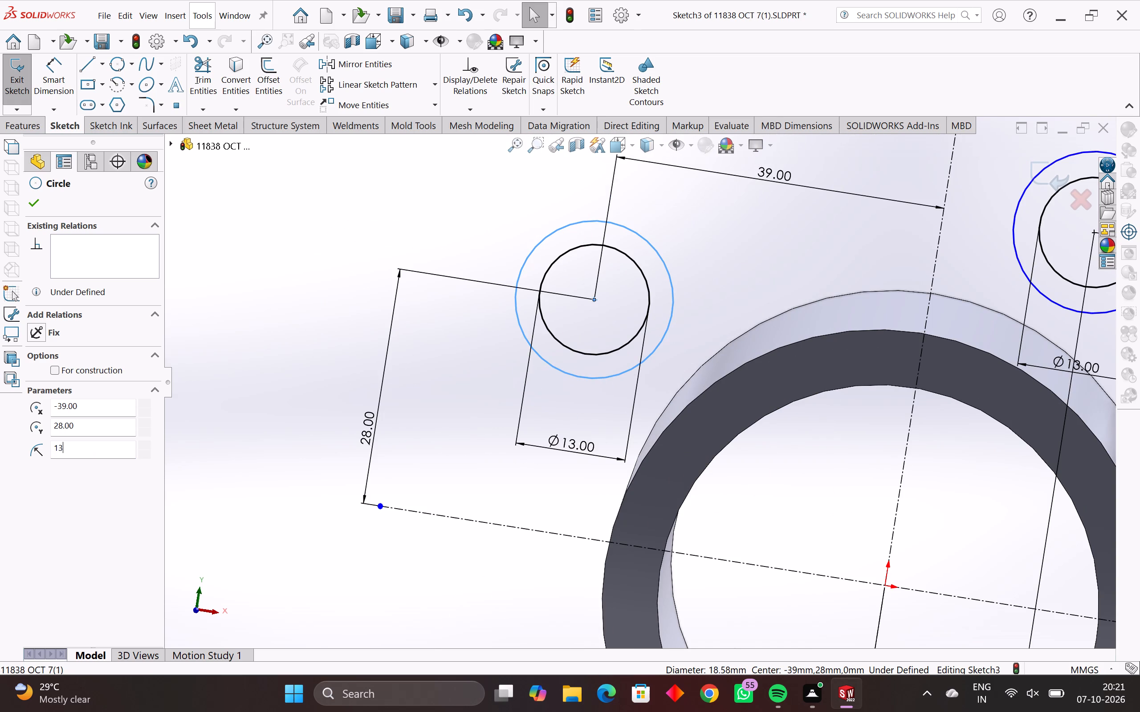
key("Return")
scroll(768, 268, "down", 3)
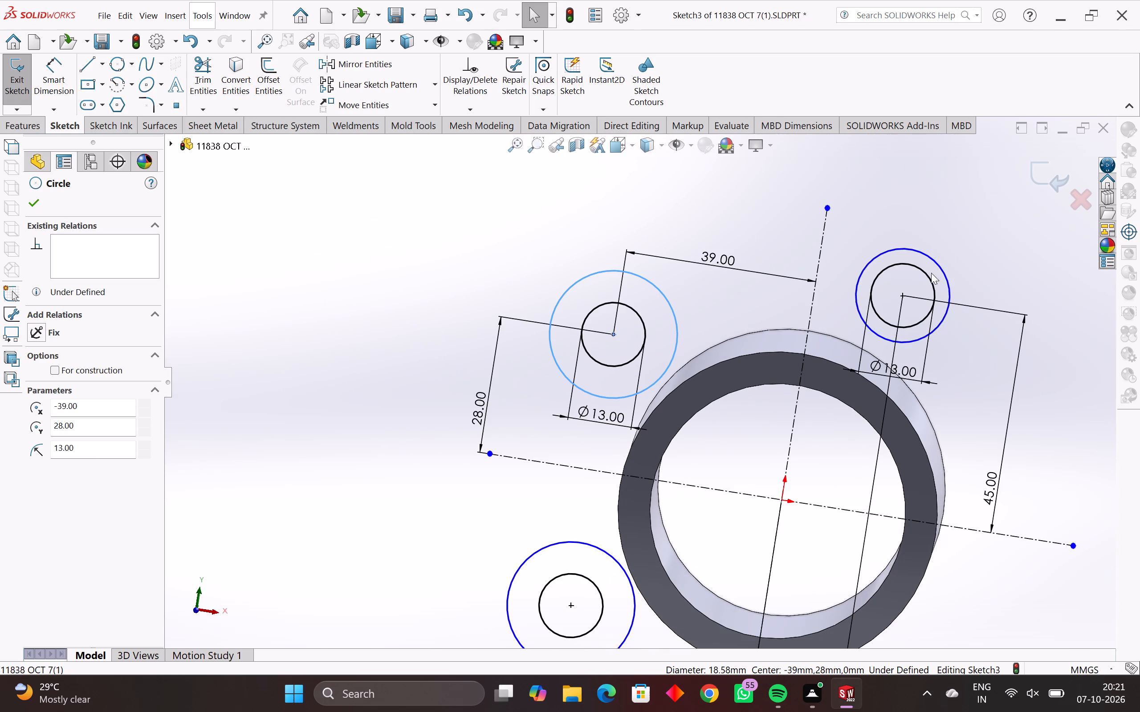
scroll(929, 272, "up", 3)
left_click(887, 276)
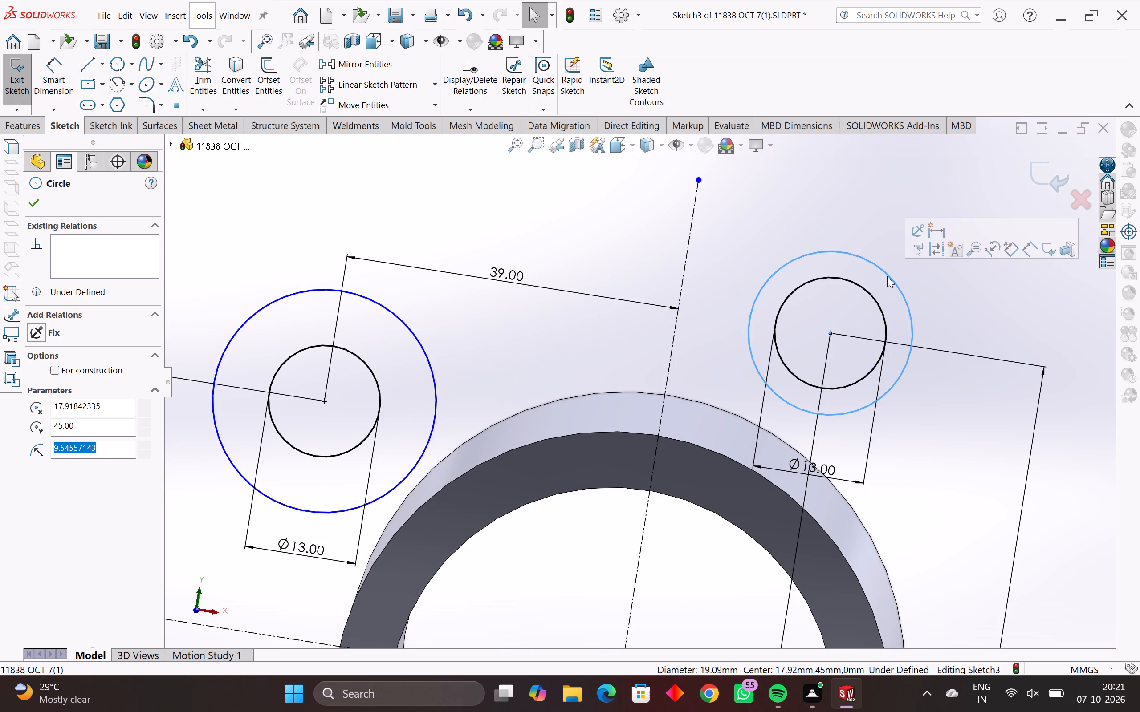
type("13")
key("Return")
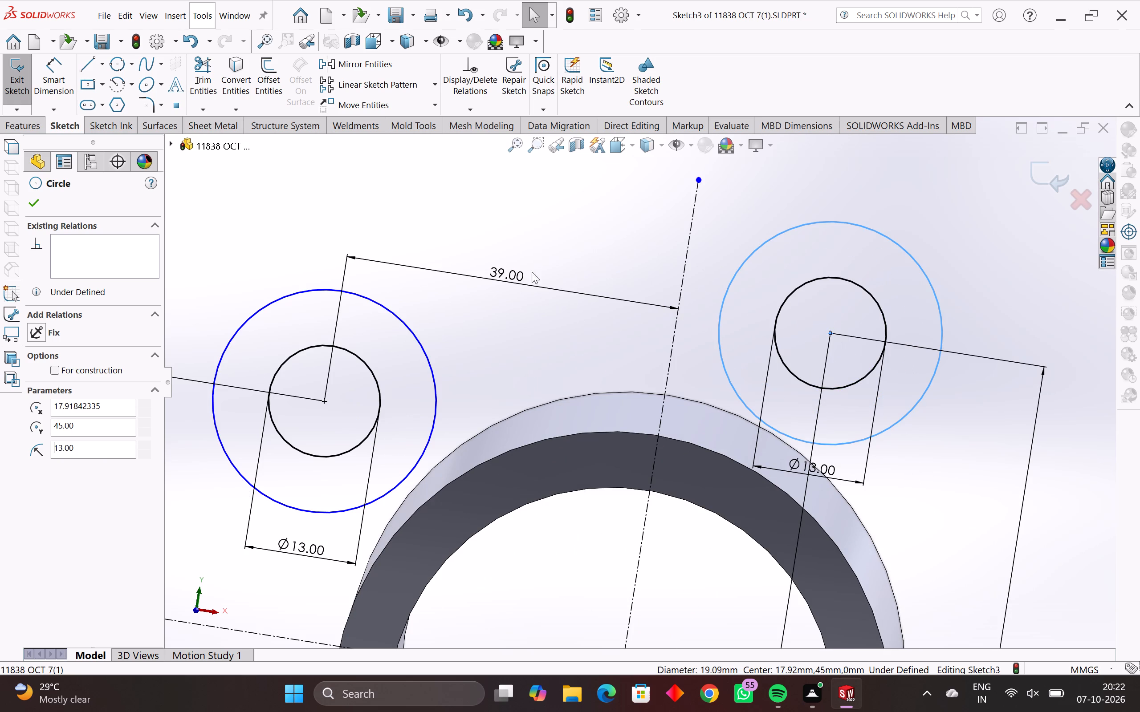
key("Return")
left_click(38, 208)
Stretch the right end of the horizontal centerline out to about 503 mm from the origin.
scroll(461, 417, "down", 3)
scroll(605, 461, "down", 3)
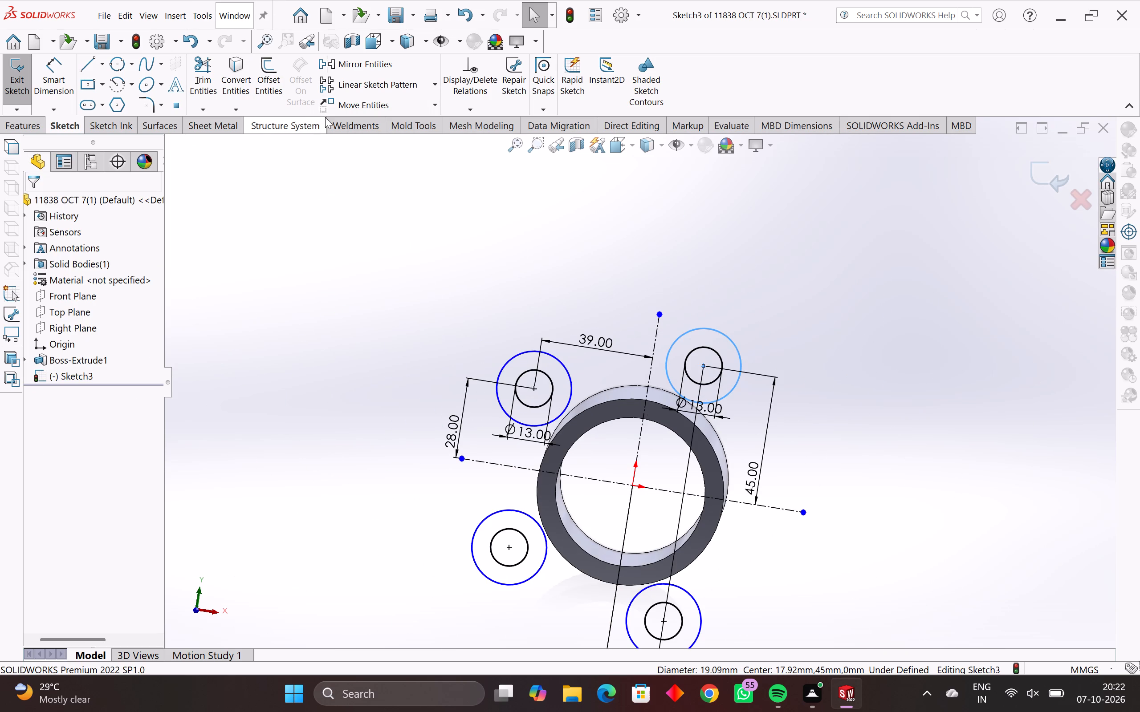
scroll(440, 204, "down", 3)
scroll(811, 457, "up", 1)
scroll(770, 489, "up", 2)
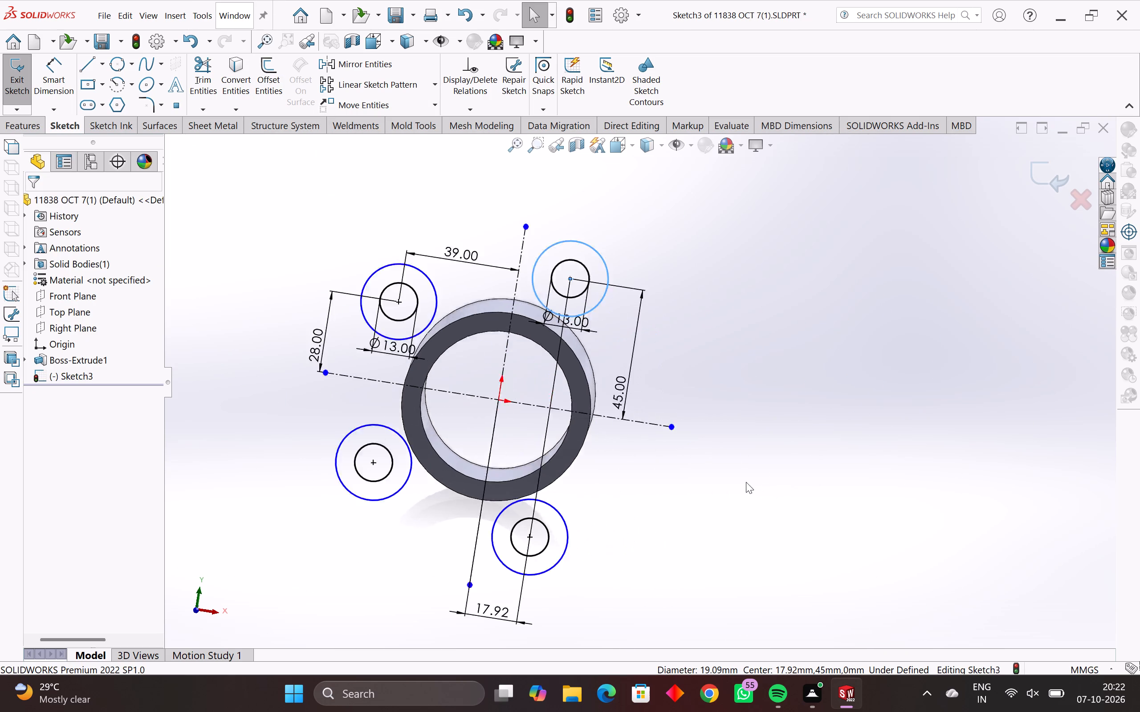
scroll(746, 482, "down", 4)
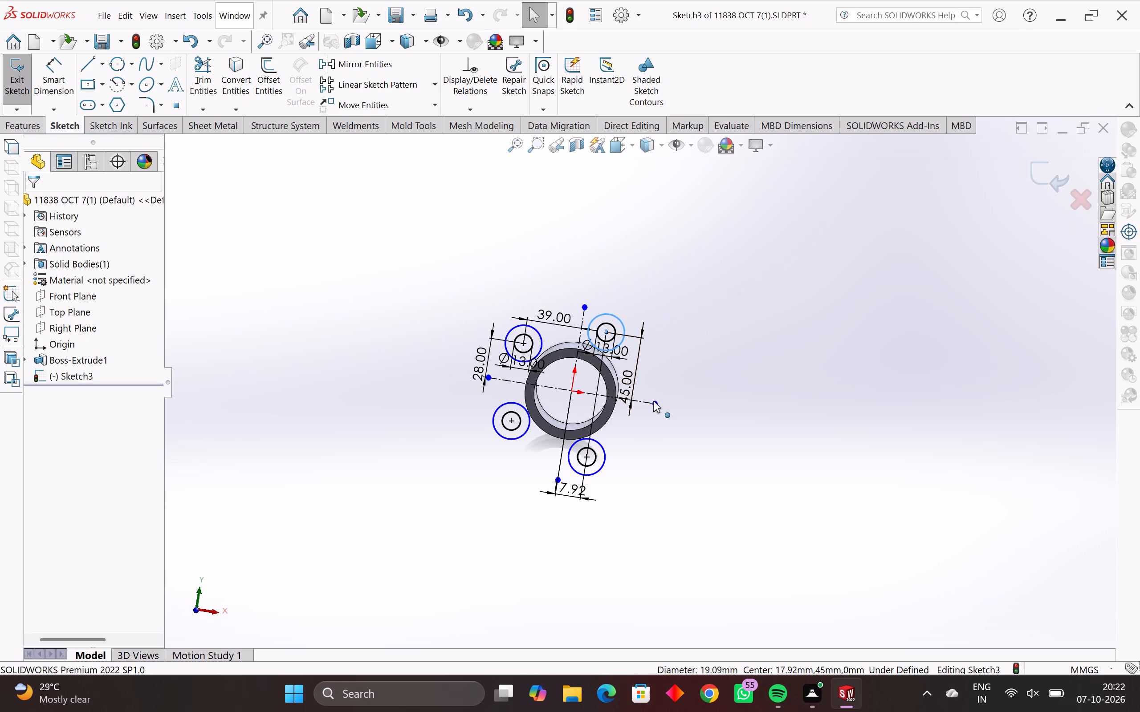
left_click_drag(653, 401, 1139, 489)
scroll(1059, 482, "down", 5)
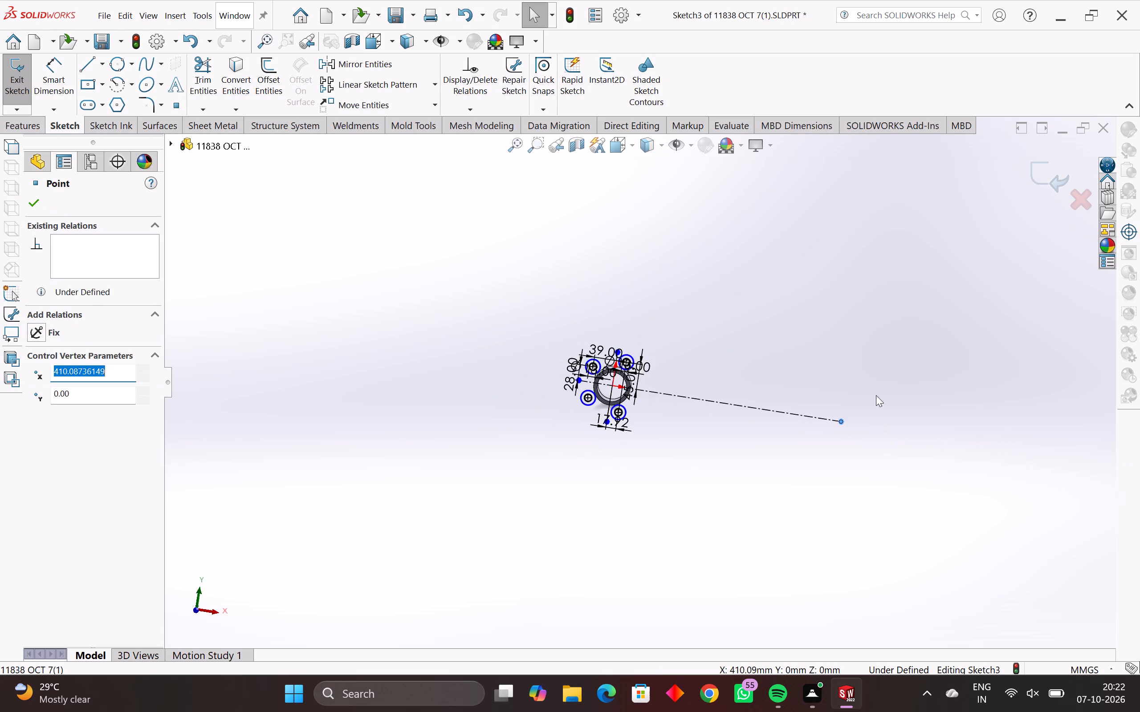
scroll(827, 392, "up", 4)
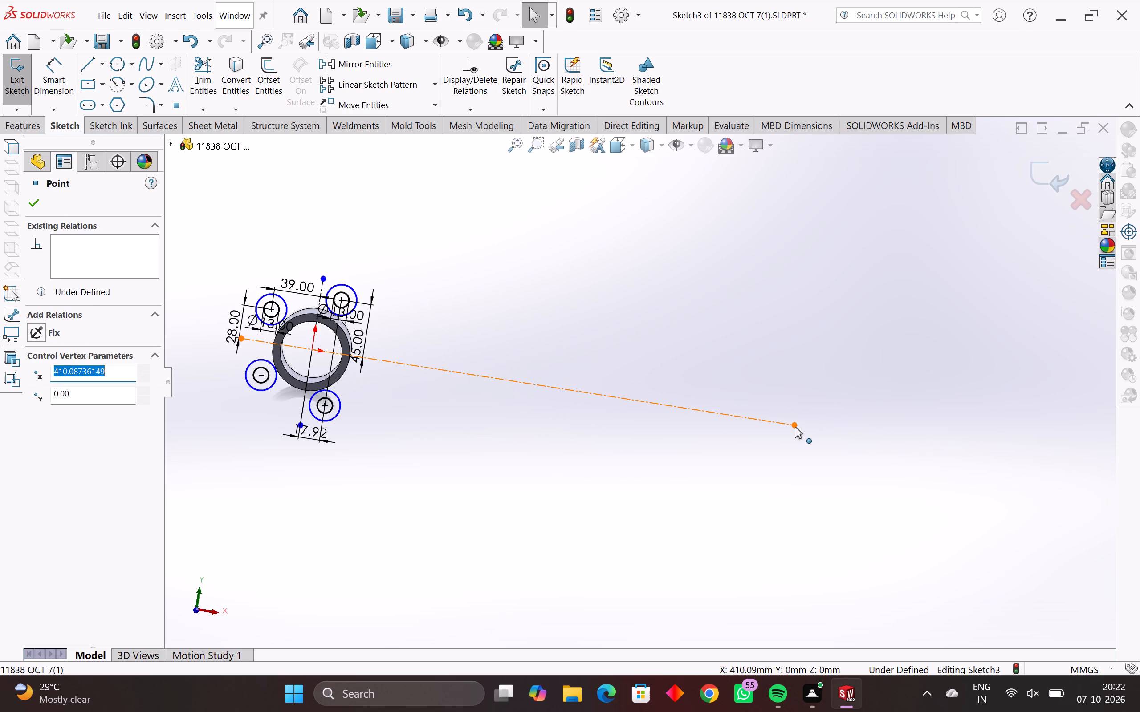
left_click_drag(794, 425, 901, 454)
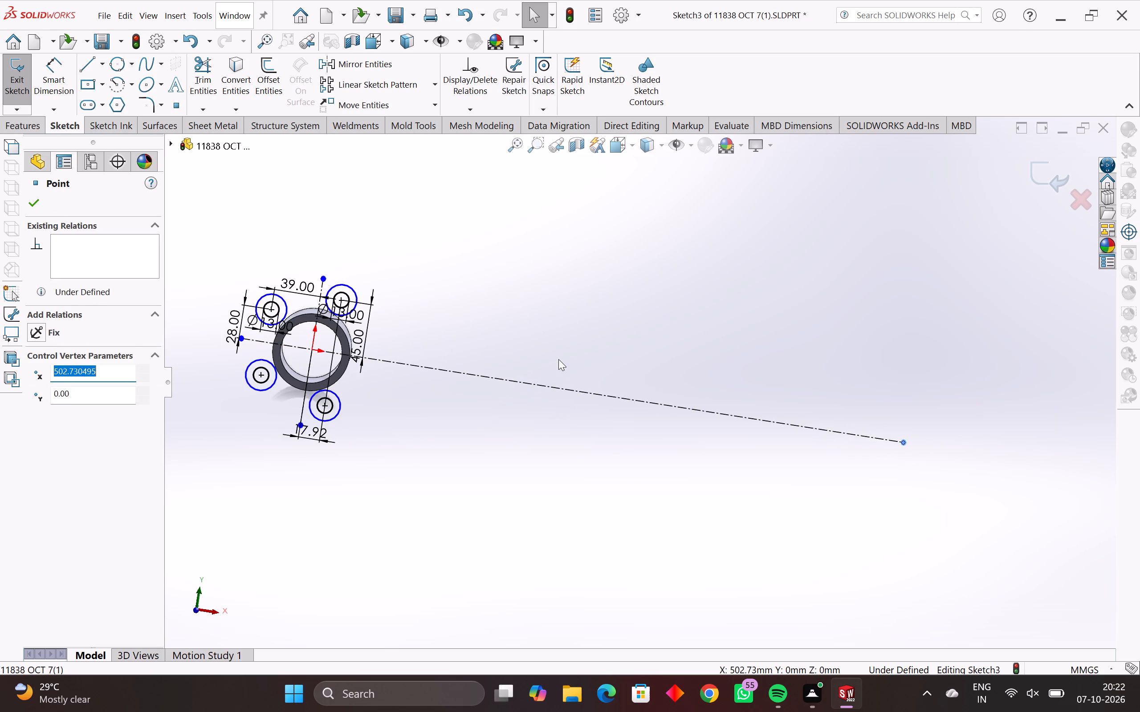
key("Escape")
key("Escape")
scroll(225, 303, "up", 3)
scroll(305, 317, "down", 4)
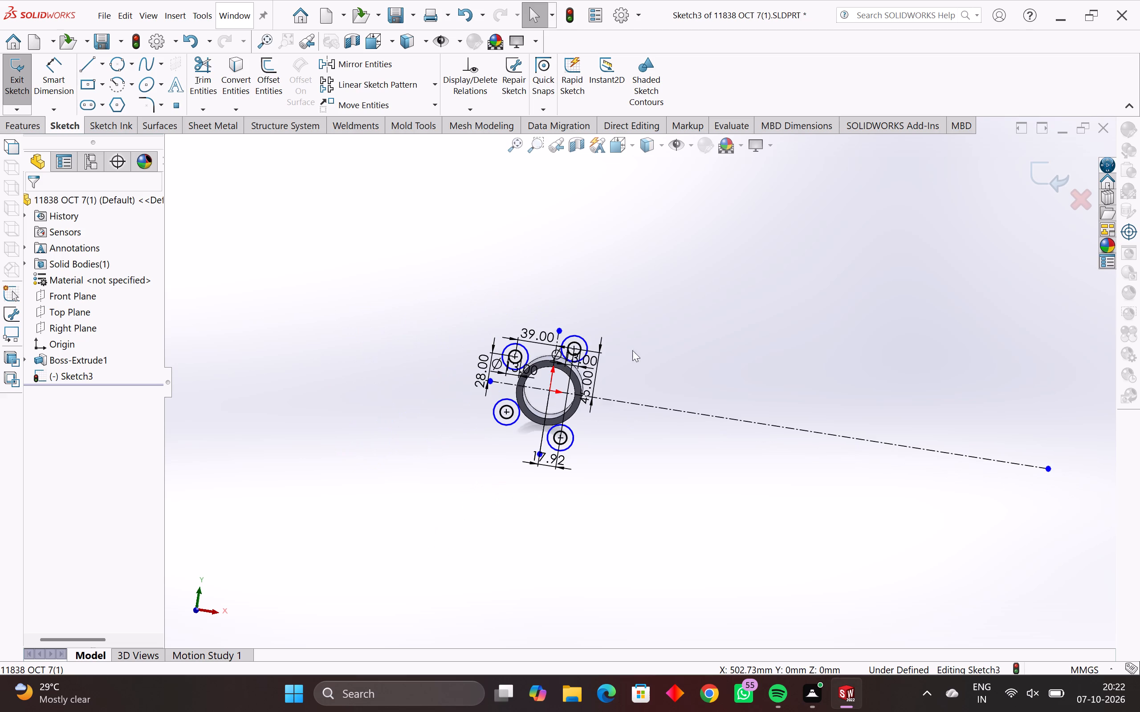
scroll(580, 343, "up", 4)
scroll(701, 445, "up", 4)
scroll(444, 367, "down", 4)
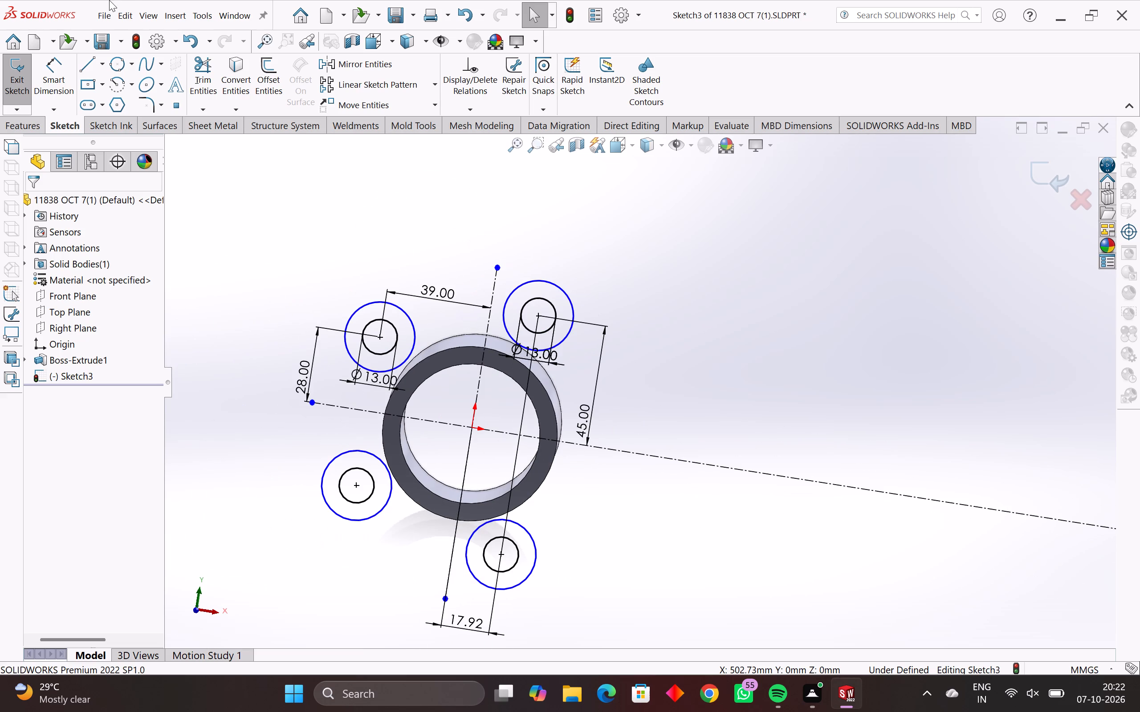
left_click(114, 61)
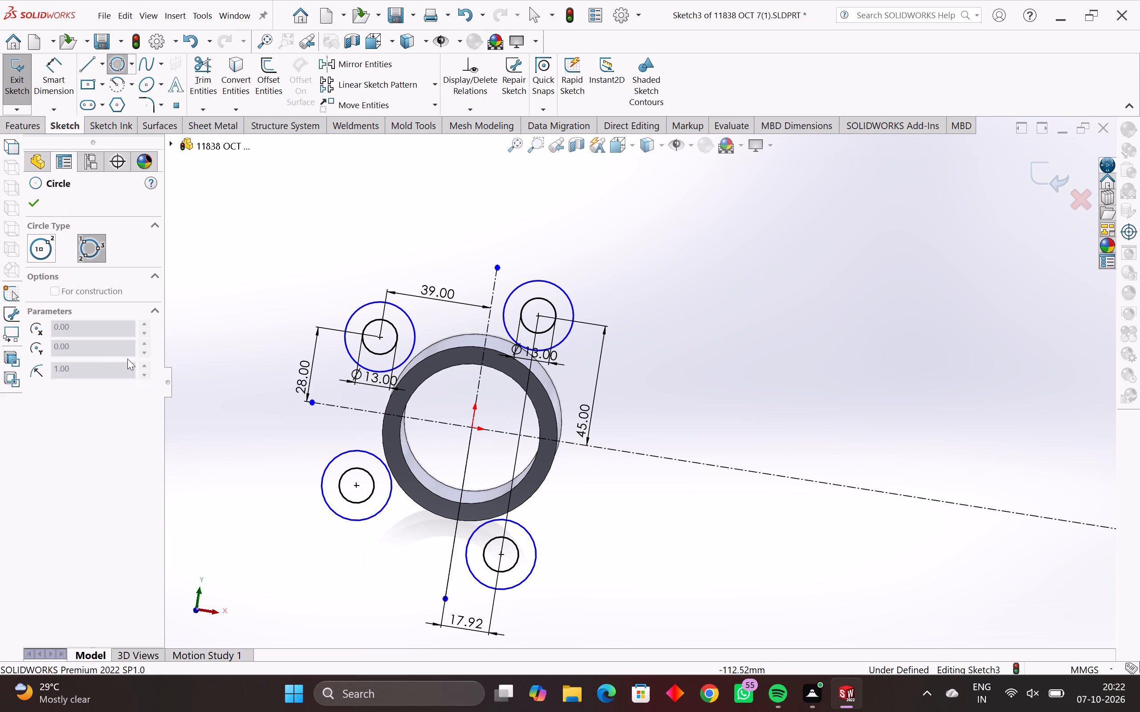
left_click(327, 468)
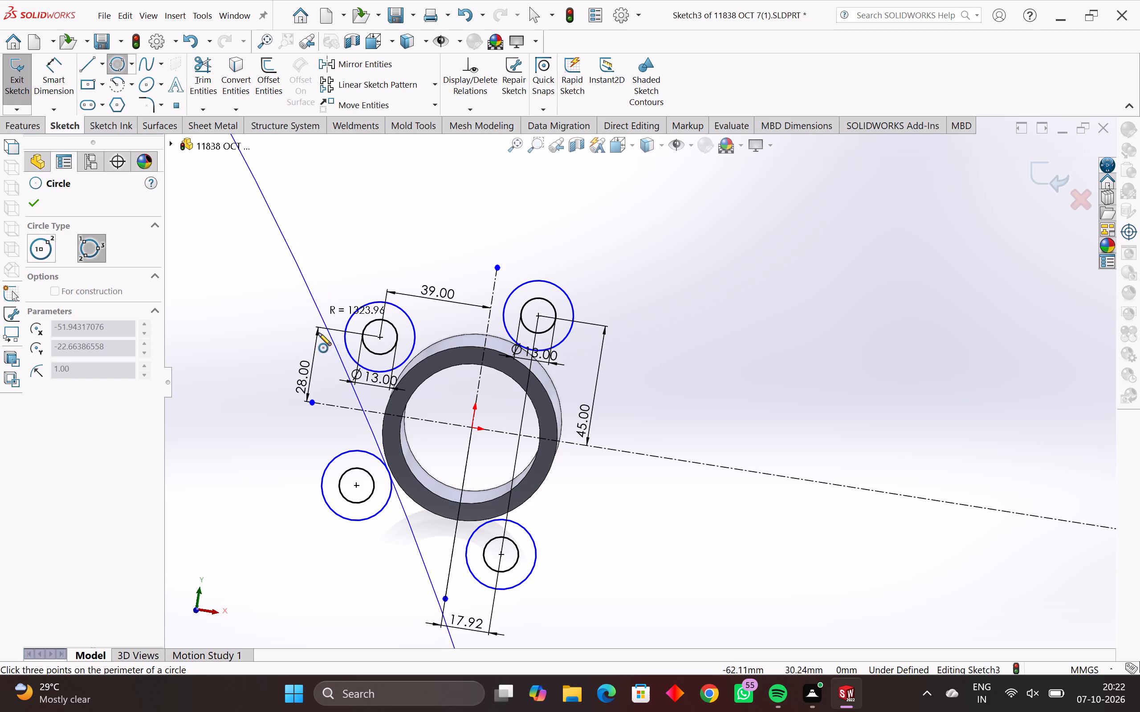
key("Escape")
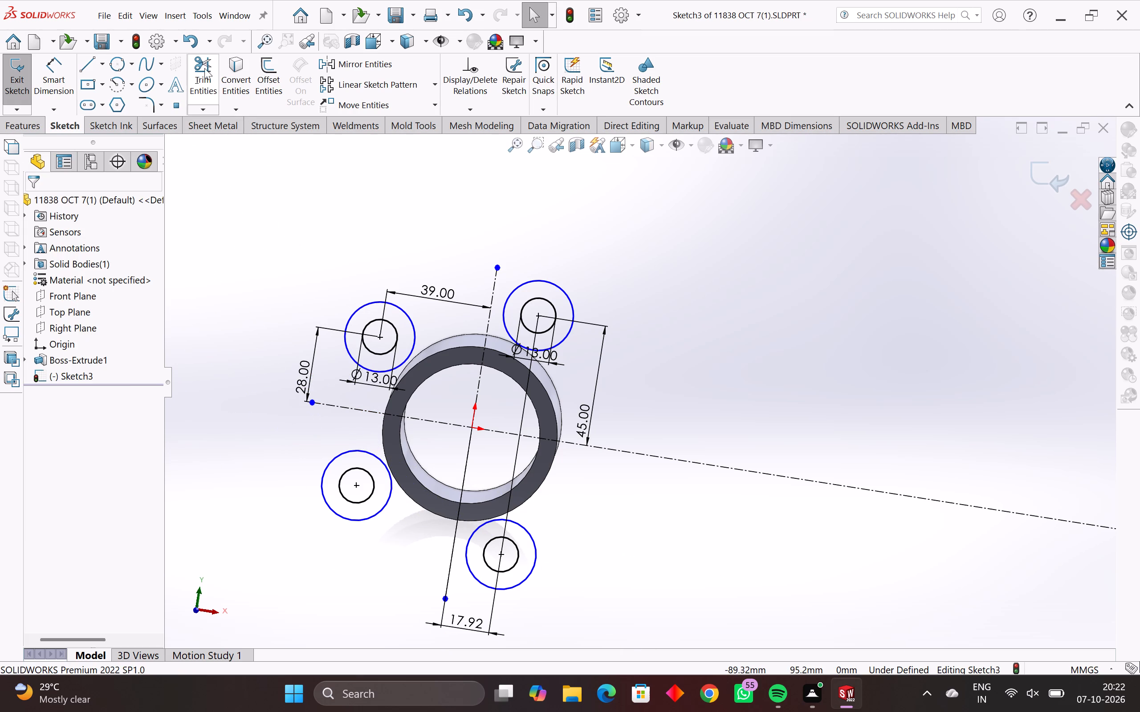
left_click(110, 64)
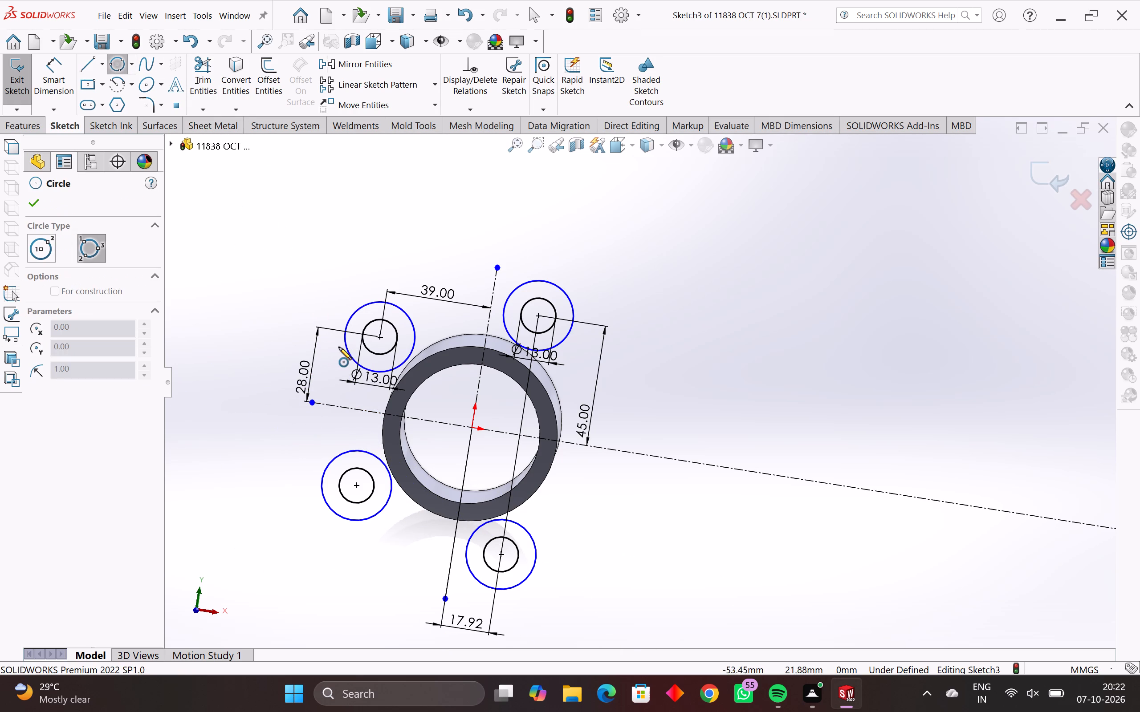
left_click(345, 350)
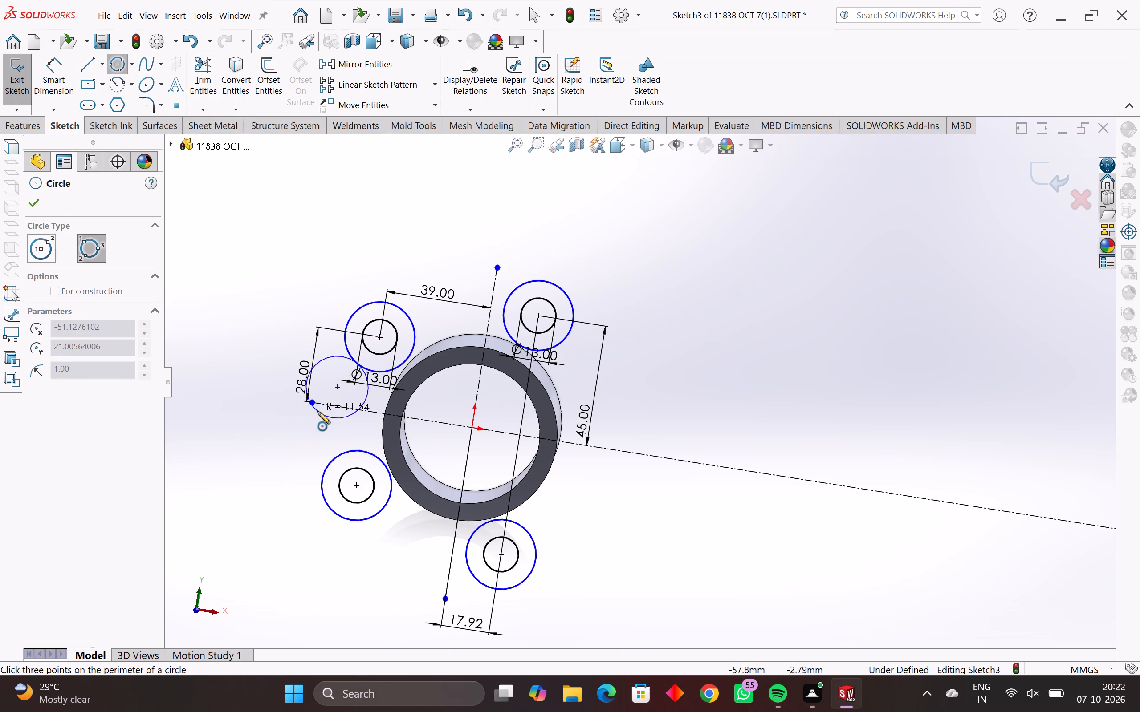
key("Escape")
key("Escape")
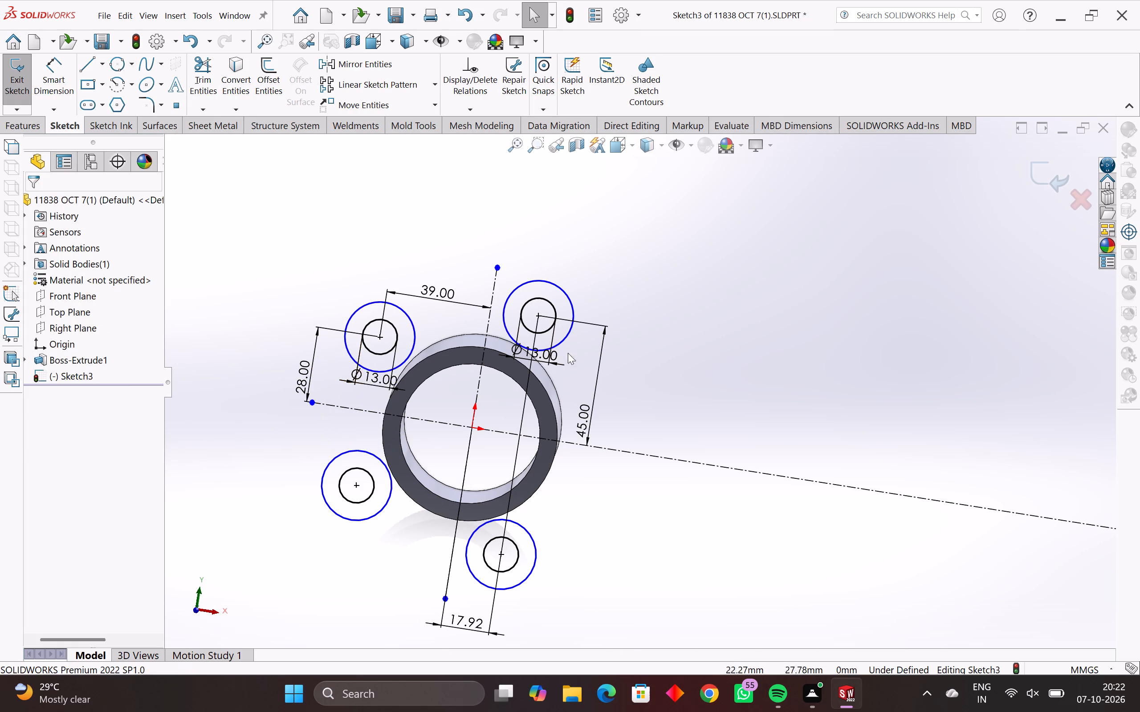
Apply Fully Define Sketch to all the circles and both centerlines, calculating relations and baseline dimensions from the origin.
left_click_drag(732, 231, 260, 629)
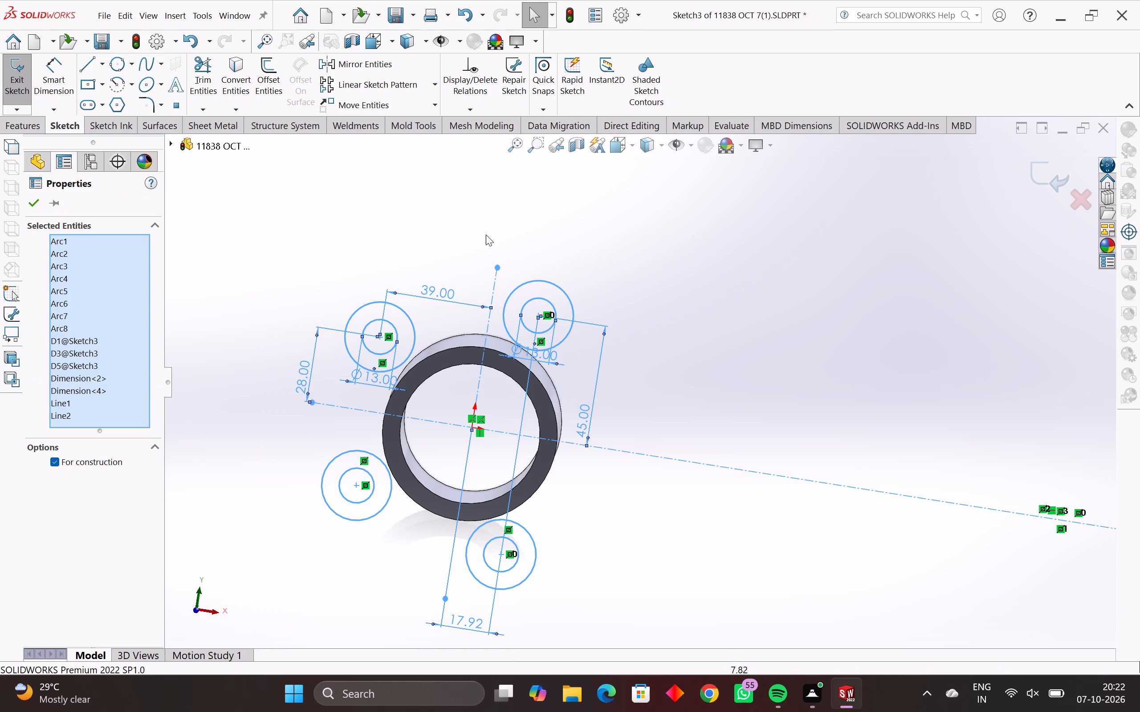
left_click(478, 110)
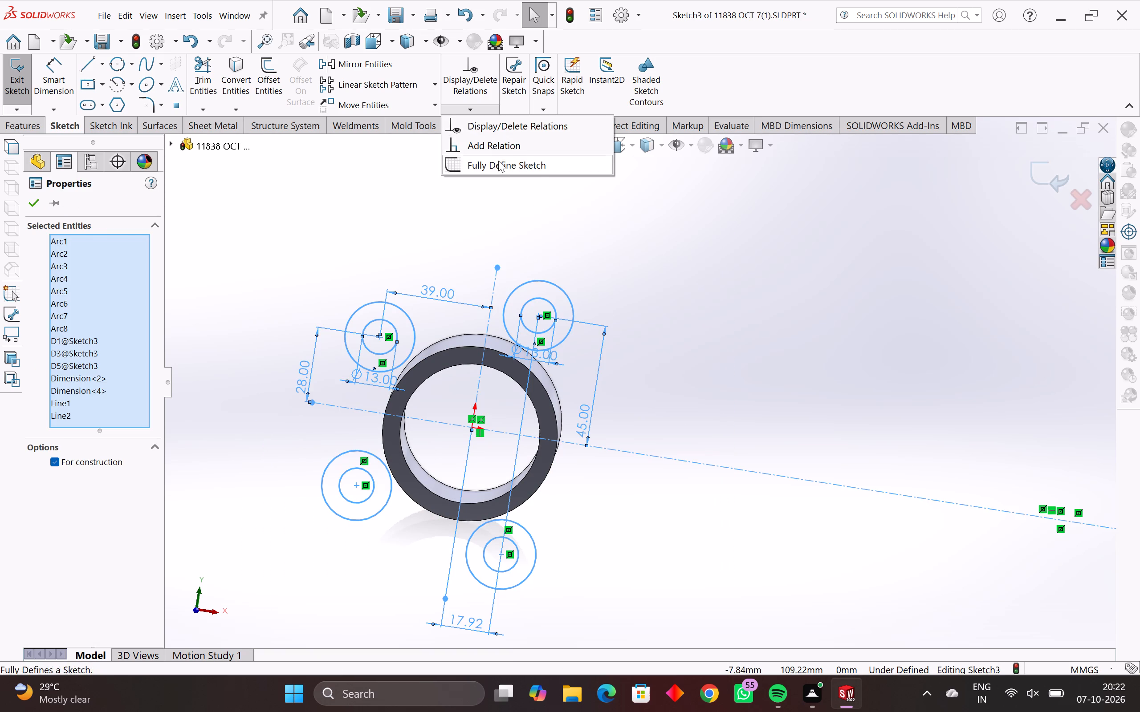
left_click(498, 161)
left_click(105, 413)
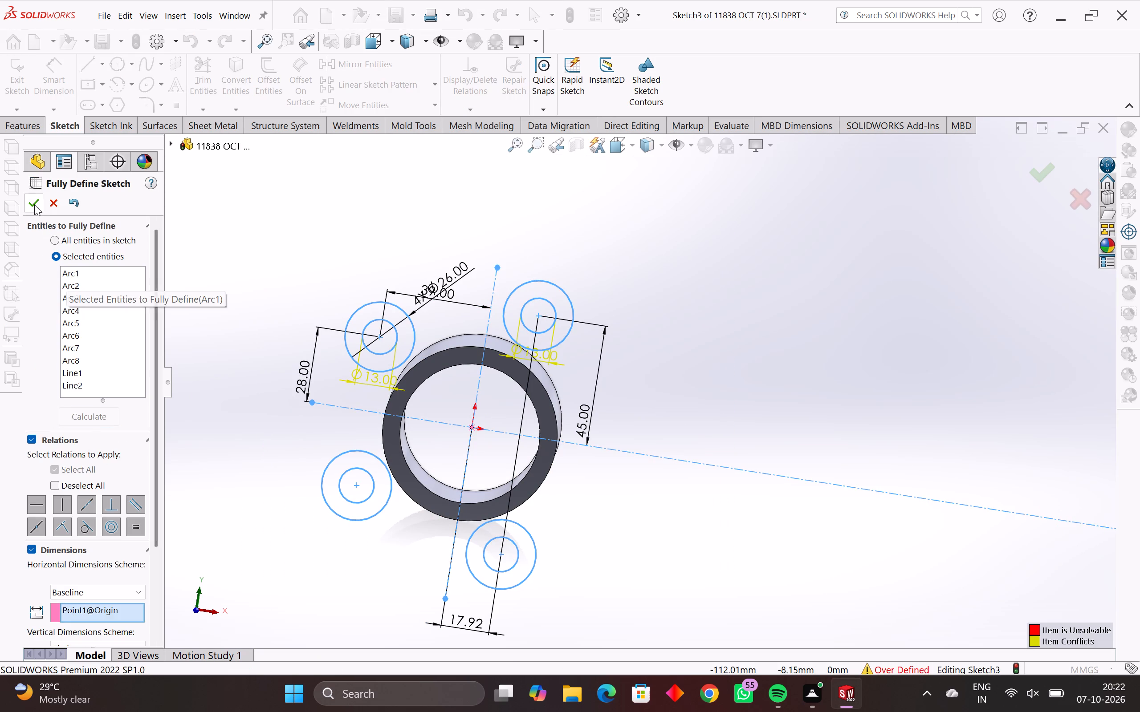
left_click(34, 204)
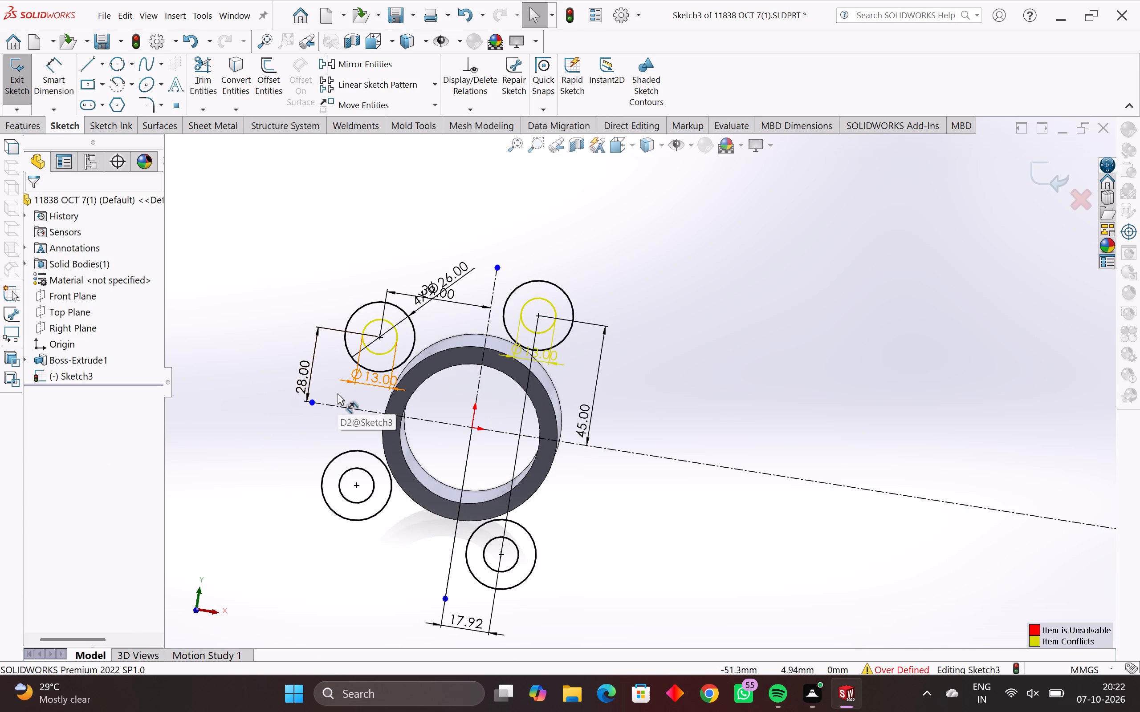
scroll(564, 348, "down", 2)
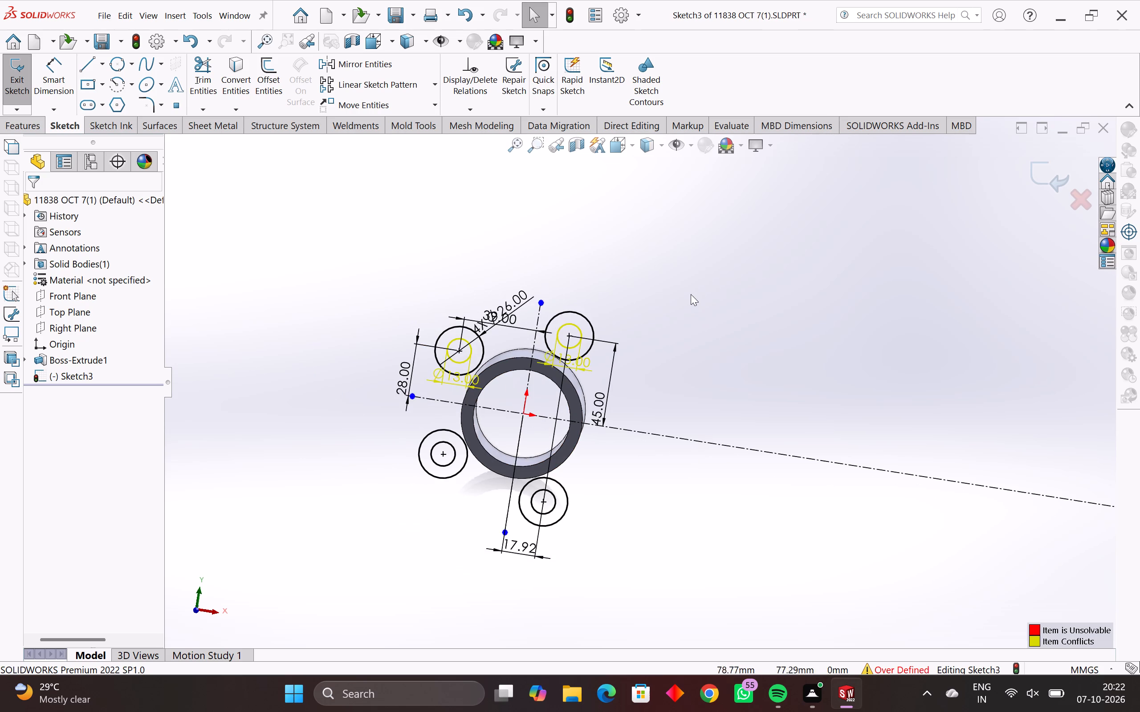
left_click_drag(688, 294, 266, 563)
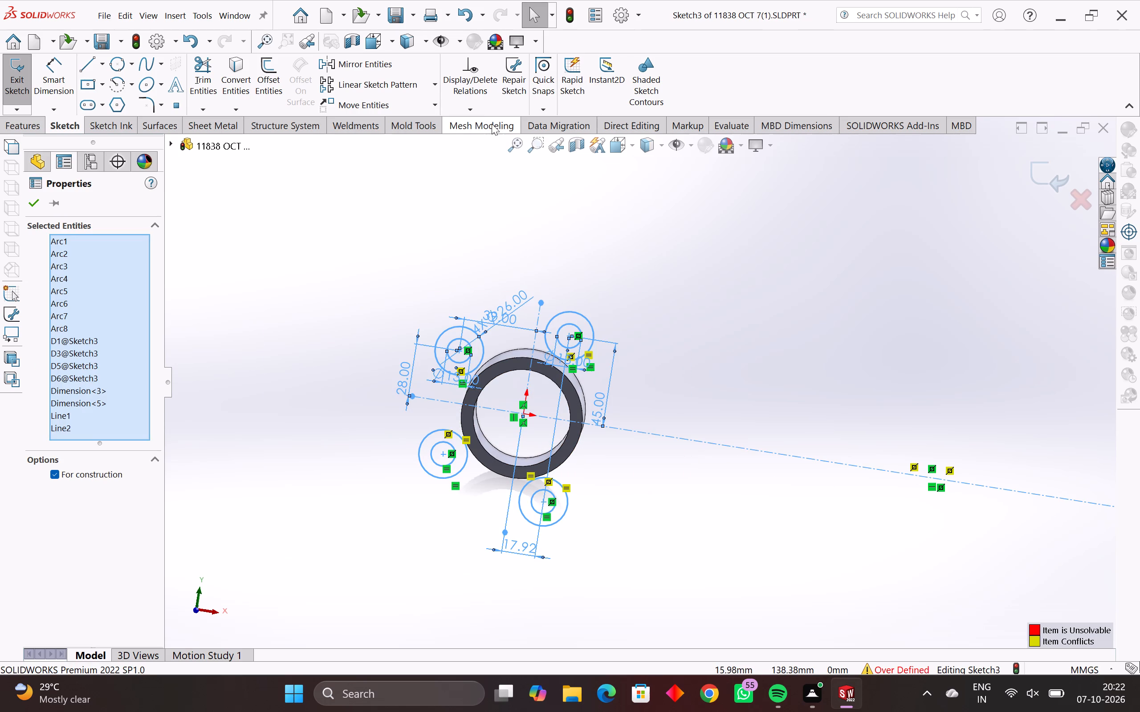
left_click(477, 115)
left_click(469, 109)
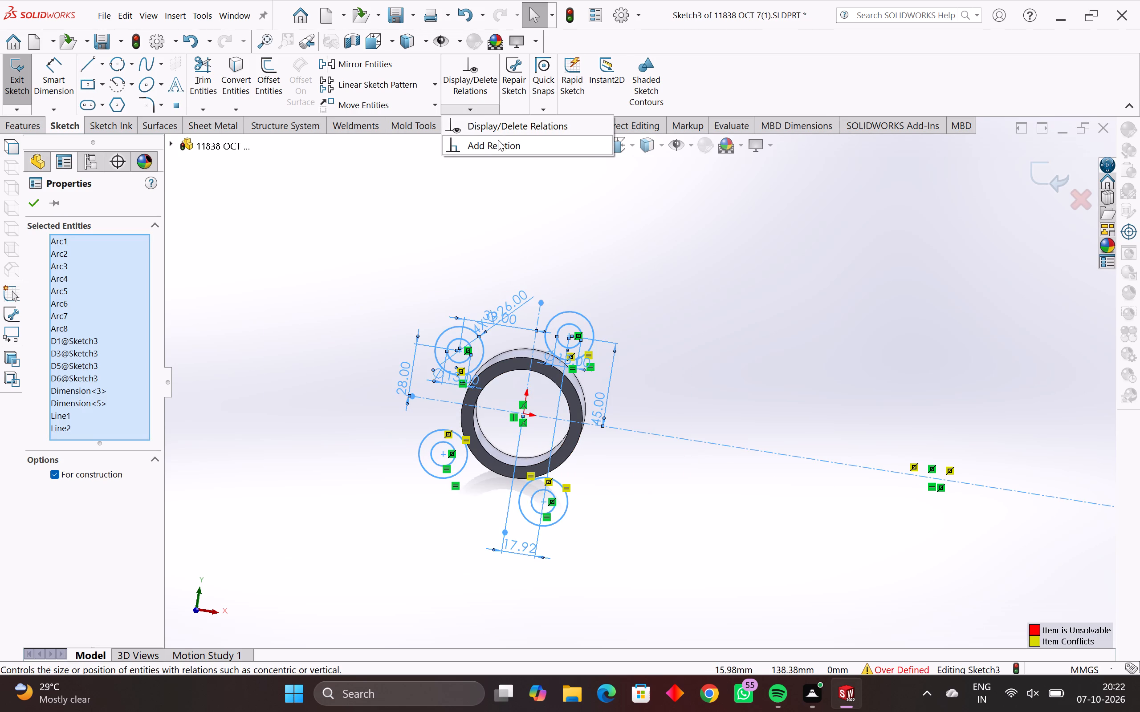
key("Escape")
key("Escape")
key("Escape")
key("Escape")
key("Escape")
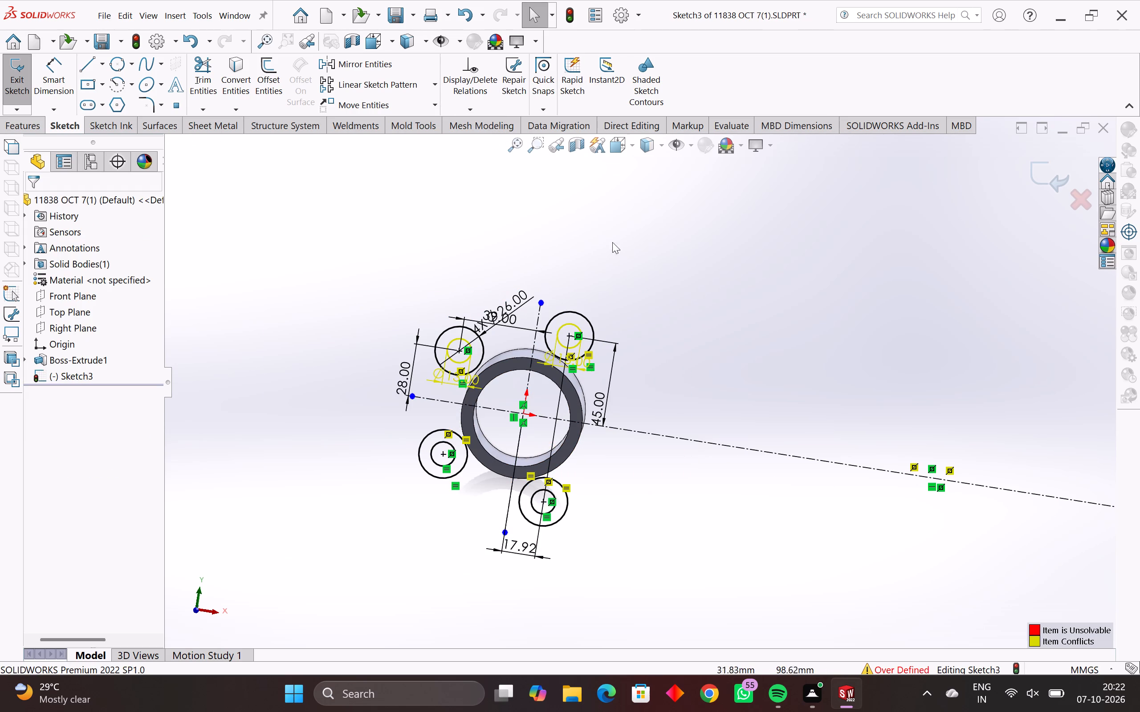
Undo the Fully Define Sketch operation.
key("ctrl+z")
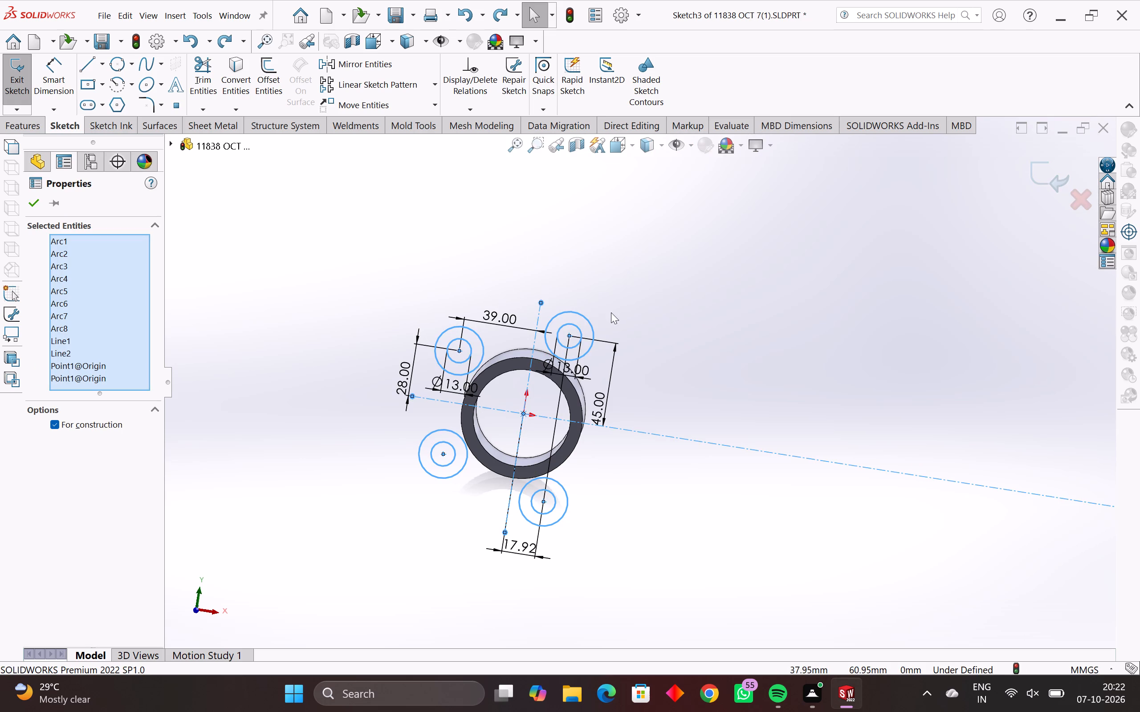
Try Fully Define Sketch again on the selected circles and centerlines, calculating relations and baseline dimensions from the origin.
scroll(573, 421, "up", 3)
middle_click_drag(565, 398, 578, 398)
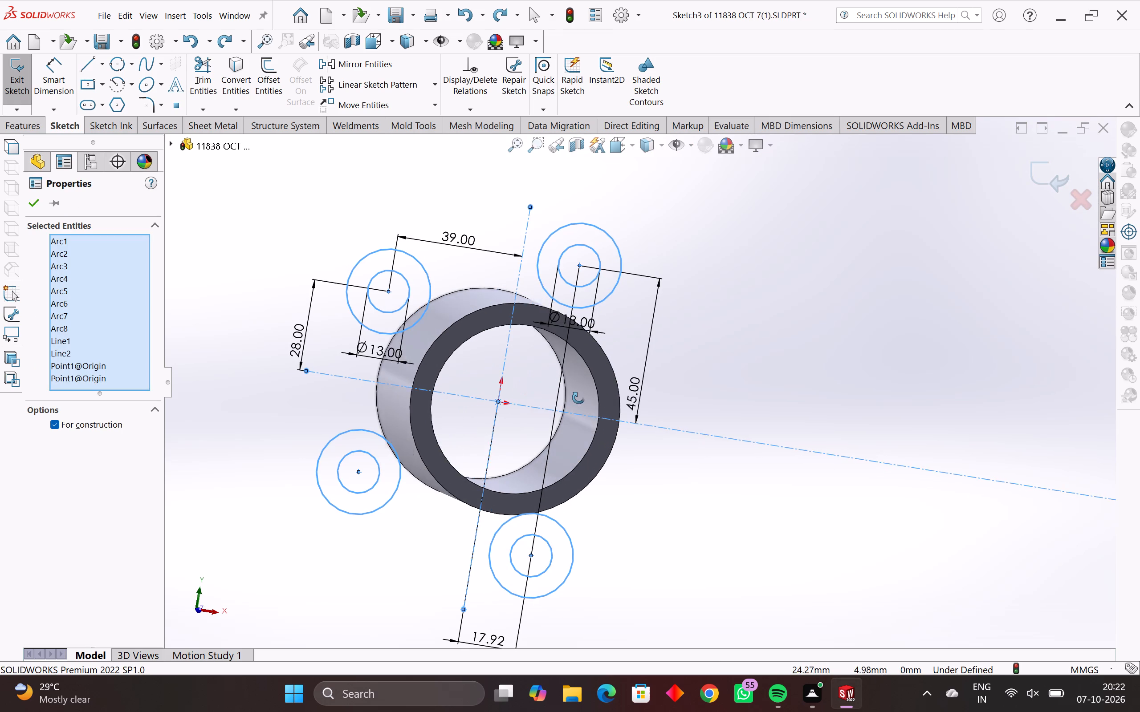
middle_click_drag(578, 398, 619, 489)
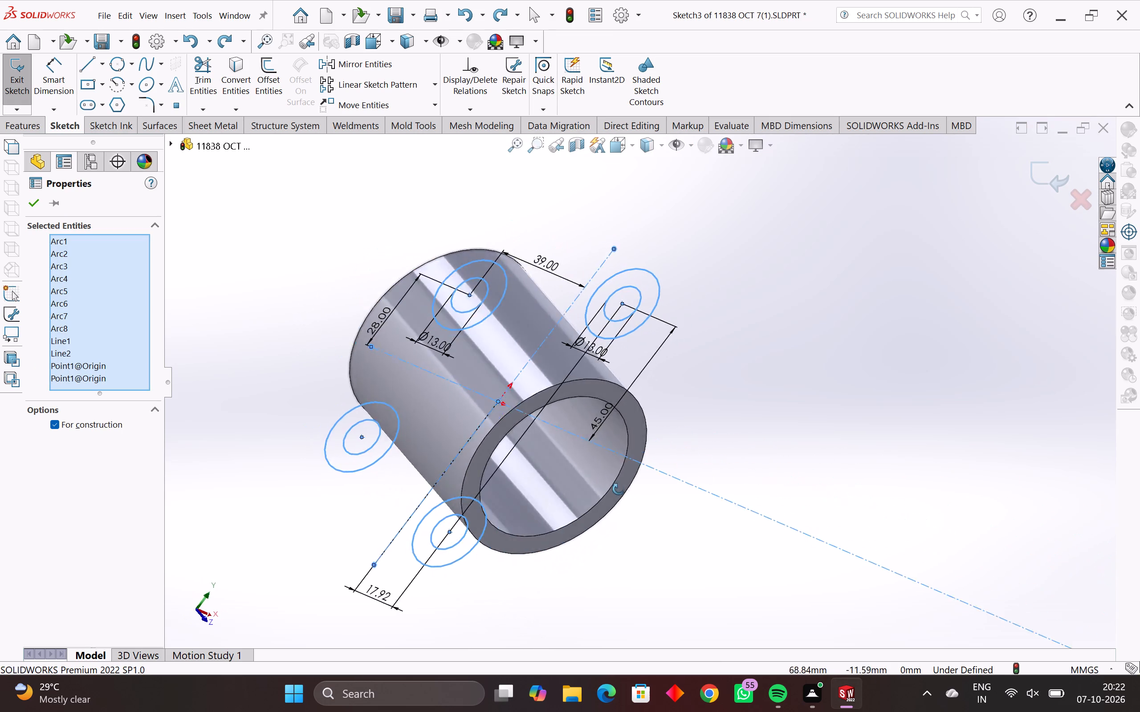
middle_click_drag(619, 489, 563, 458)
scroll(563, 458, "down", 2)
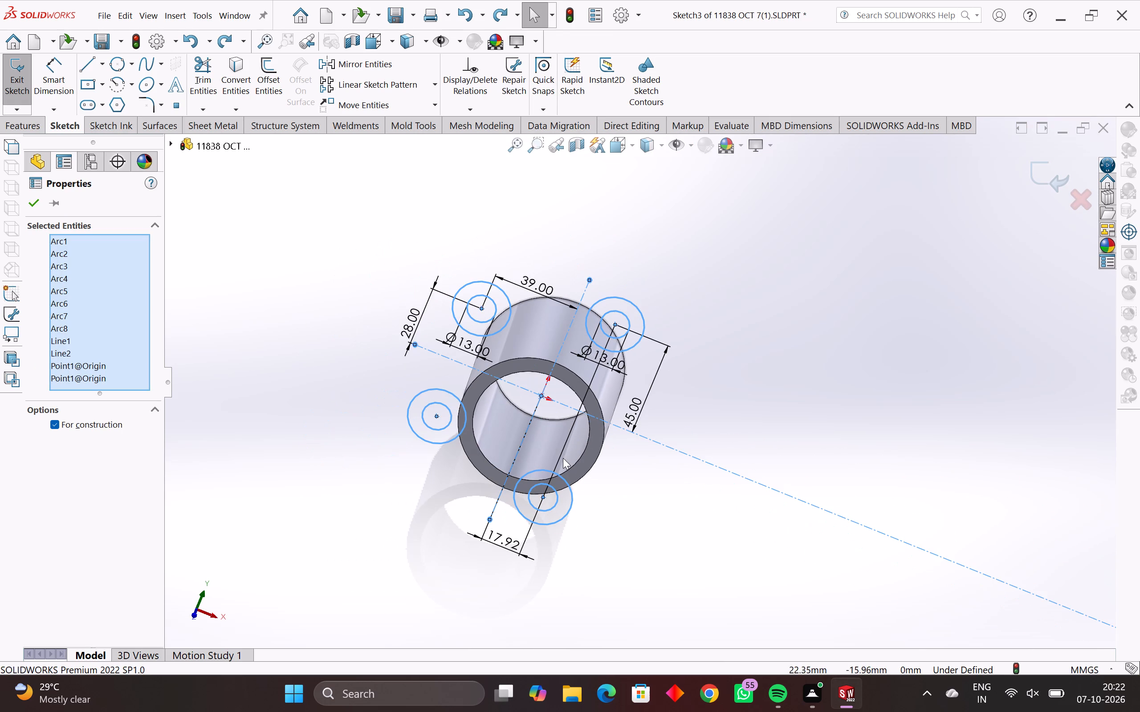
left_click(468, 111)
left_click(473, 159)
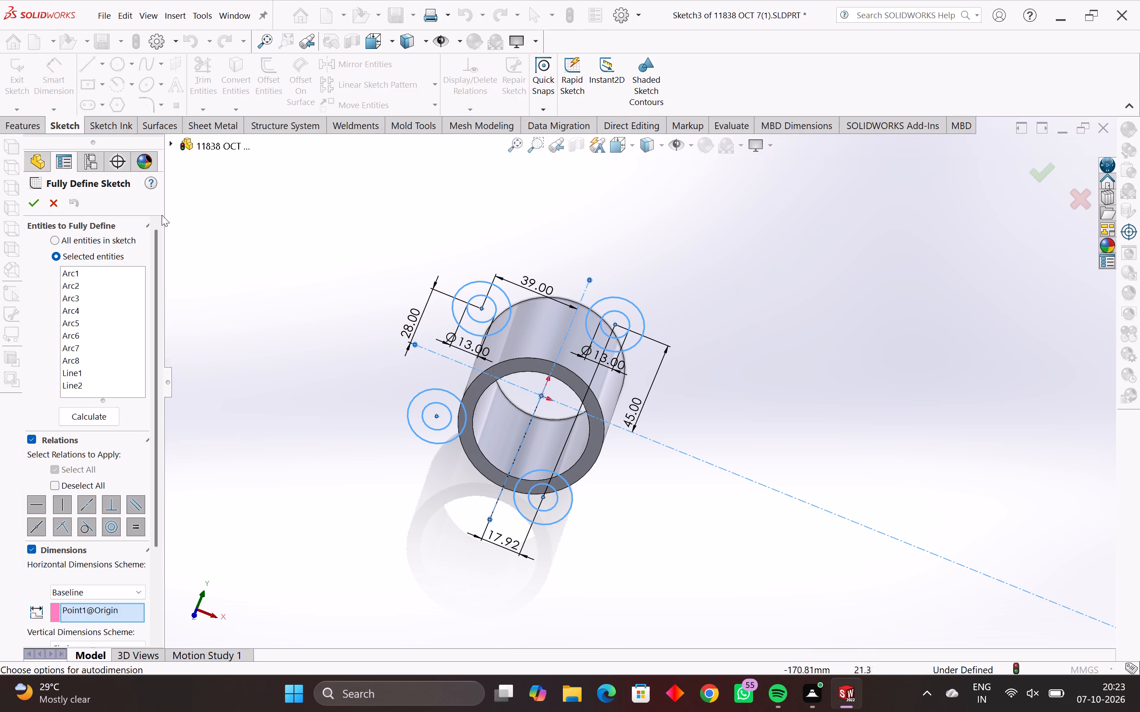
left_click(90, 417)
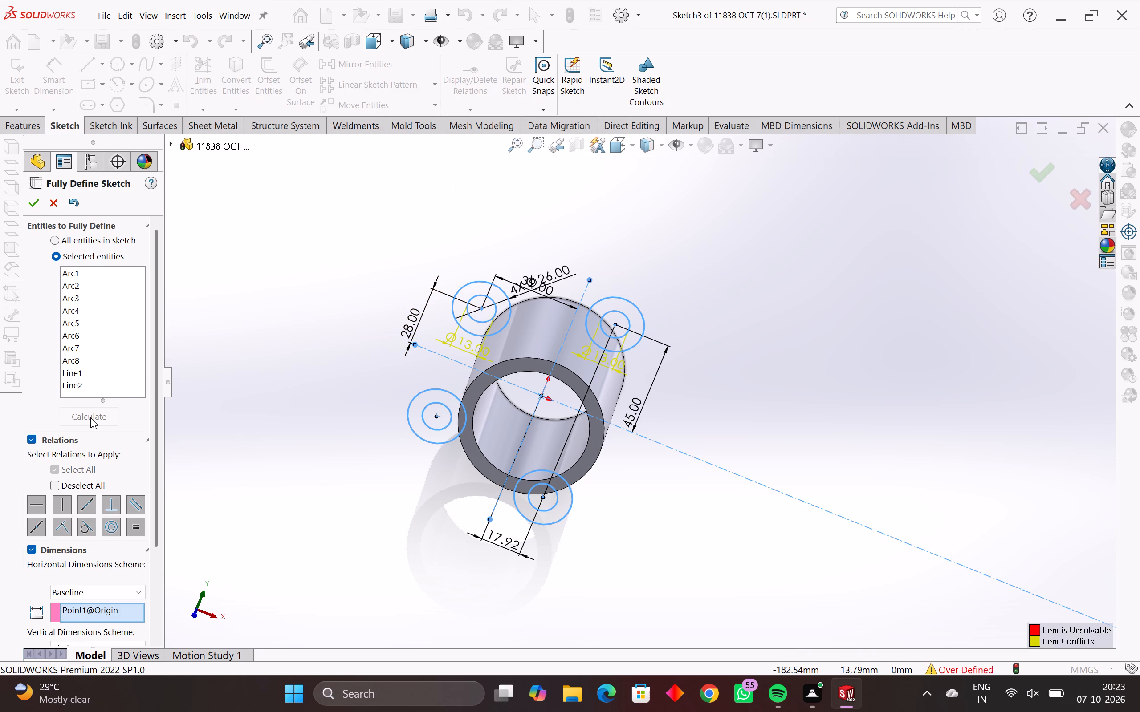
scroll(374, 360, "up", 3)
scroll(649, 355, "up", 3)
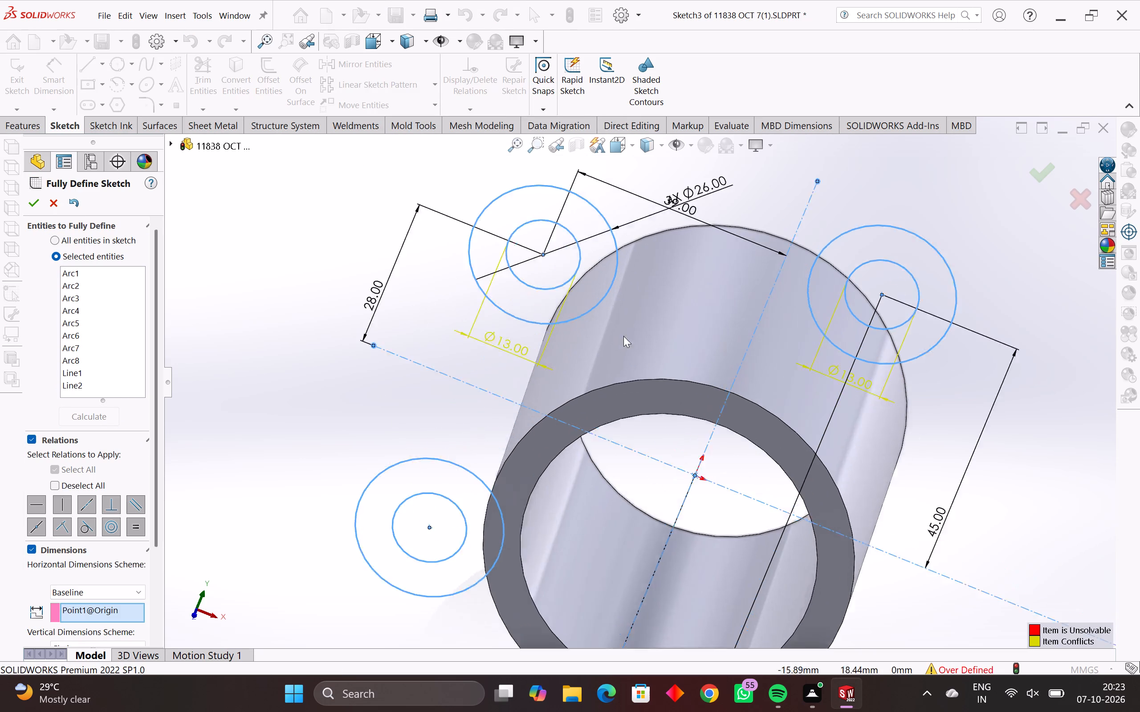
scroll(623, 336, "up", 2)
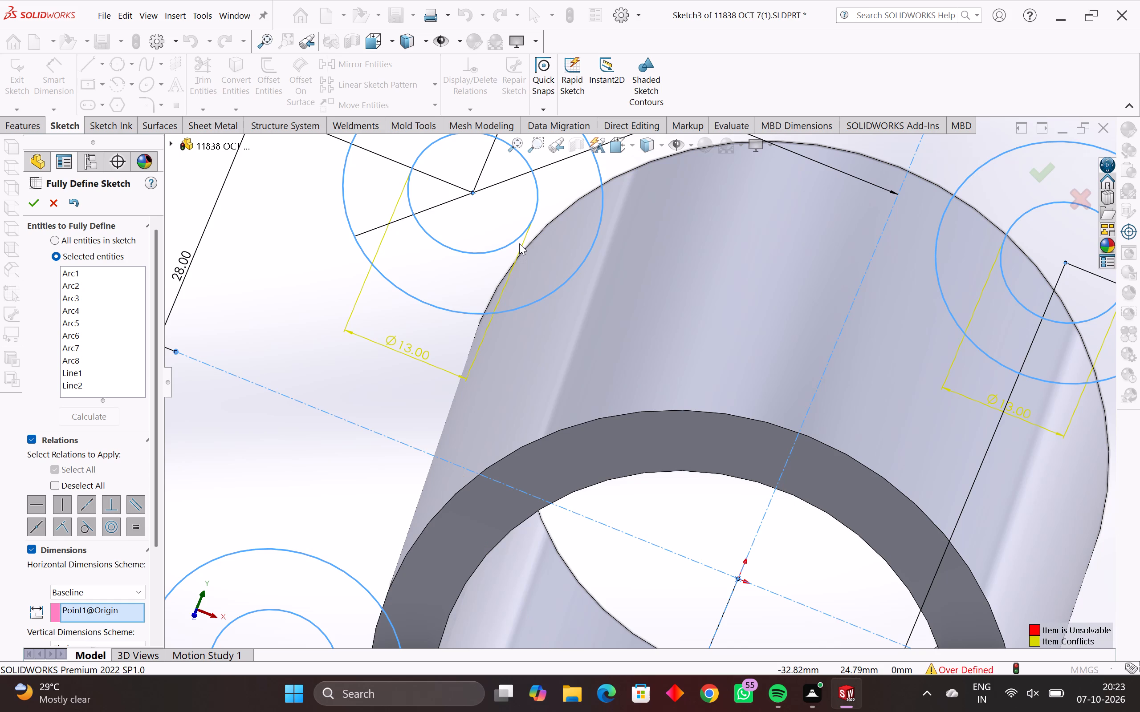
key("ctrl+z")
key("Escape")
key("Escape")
Delete the upper-left circle's 28 mm distance to the horizontal centerline and its 13 mm diameter dimension.
scroll(600, 225, "down", 3)
scroll(643, 319, "down", 2)
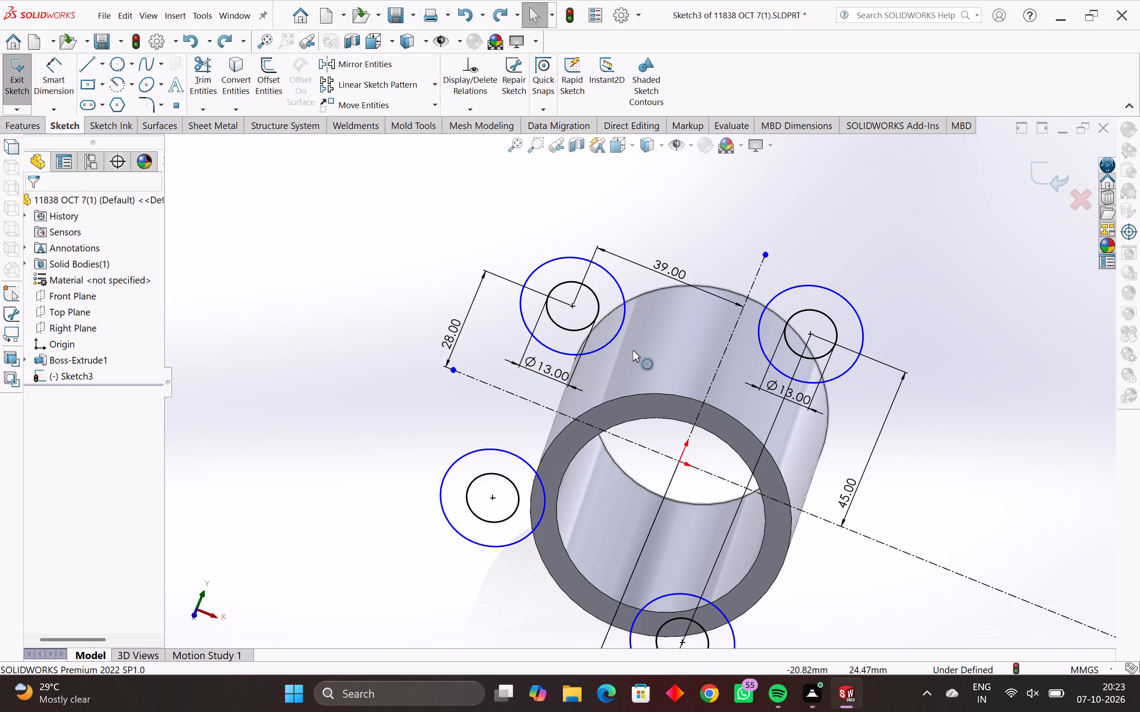
scroll(551, 447, "up", 3)
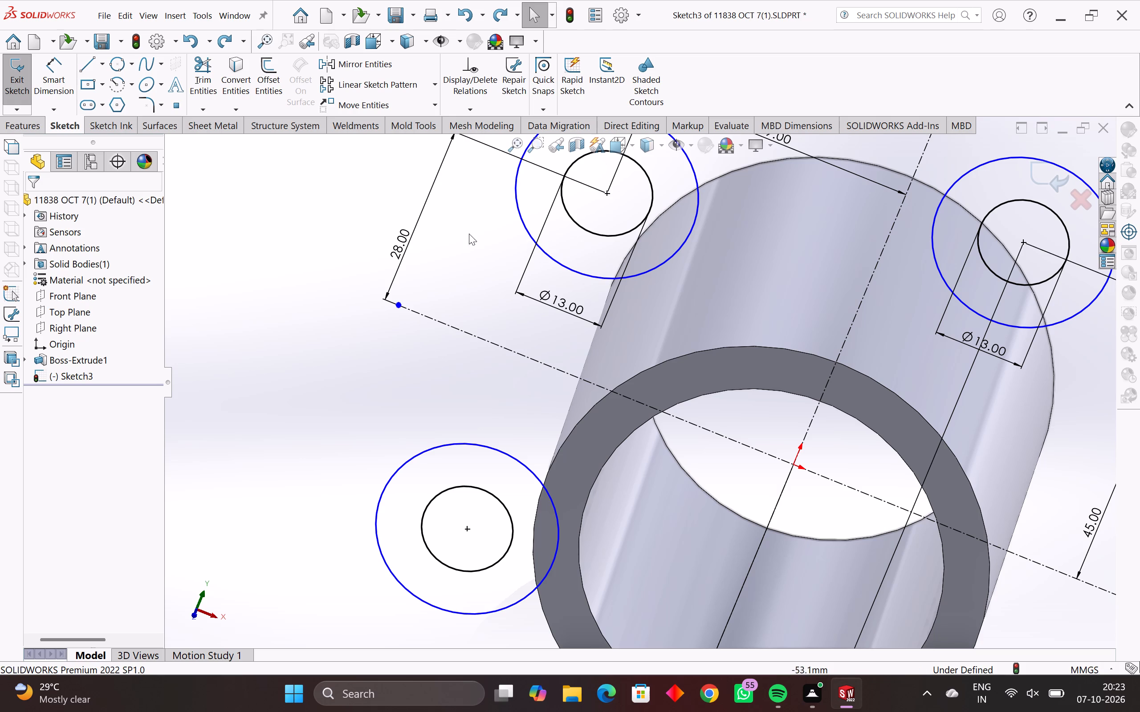
left_click(420, 212)
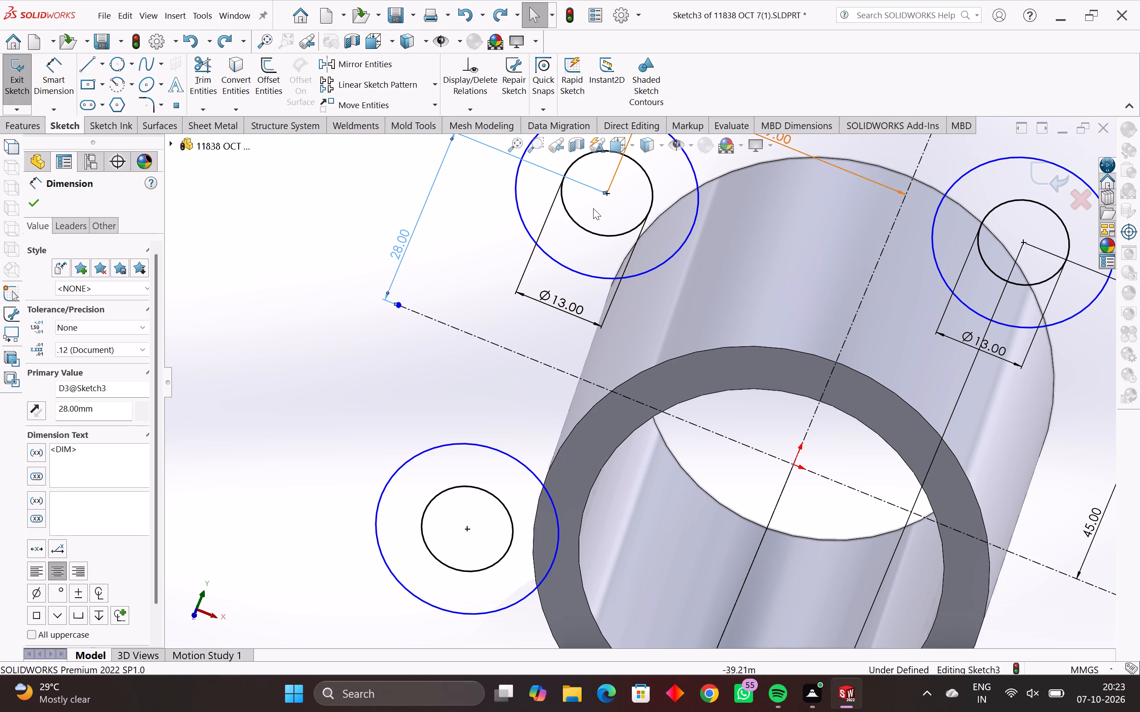
key("Delete")
scroll(611, 218, "down", 3)
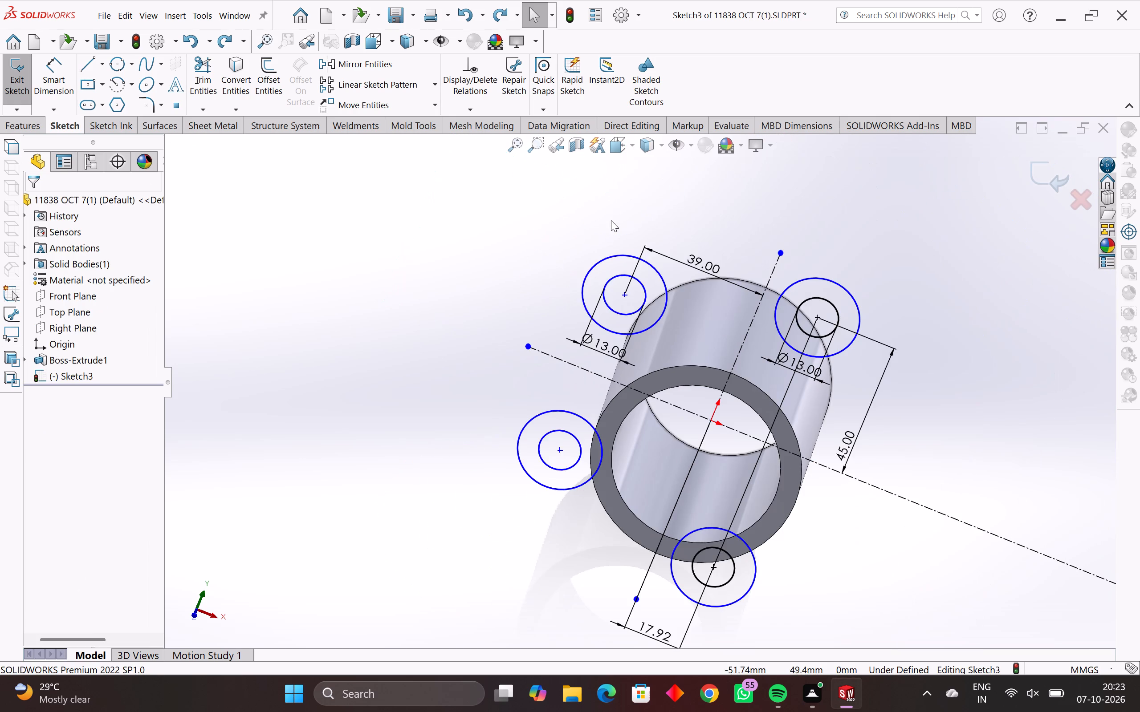
scroll(603, 366, "up", 3)
left_click(603, 336)
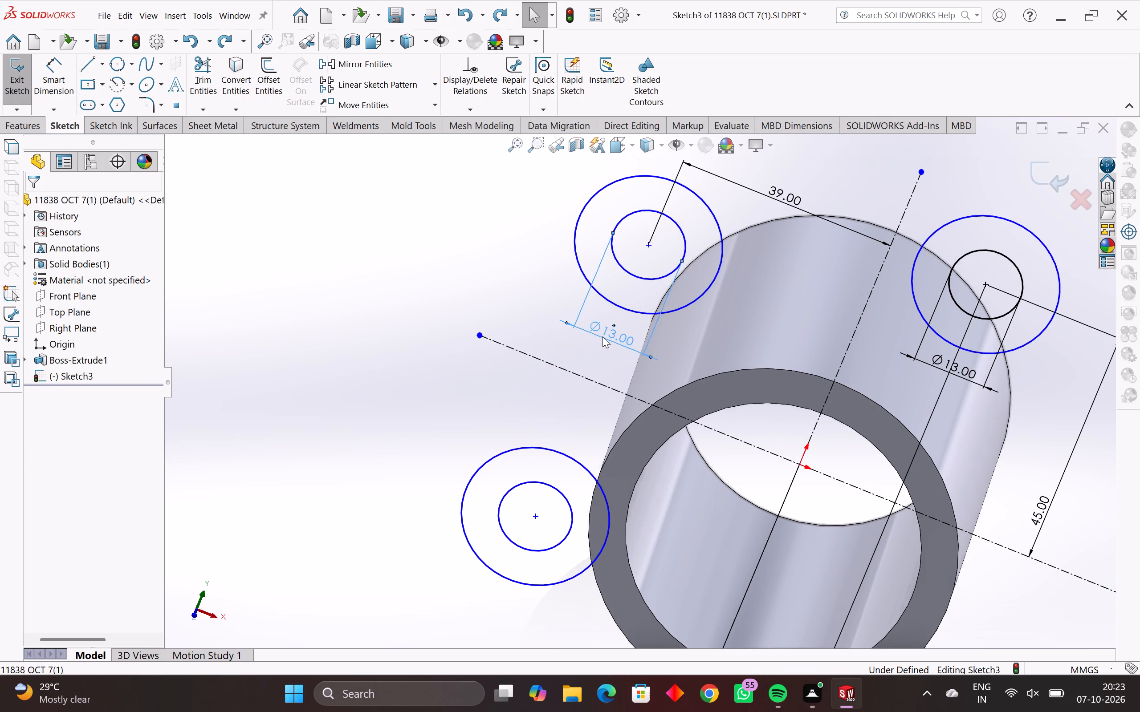
key("Delete")
scroll(834, 332, "down", 2)
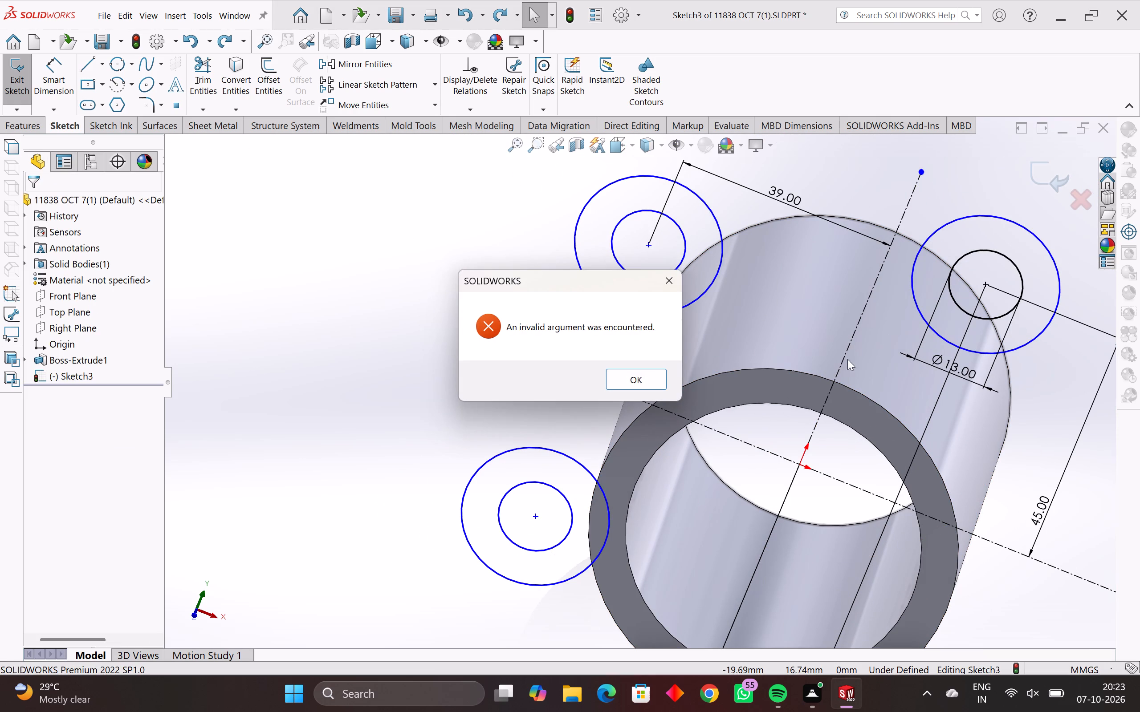
Dismiss the invalid argument error message.
left_click(651, 375)
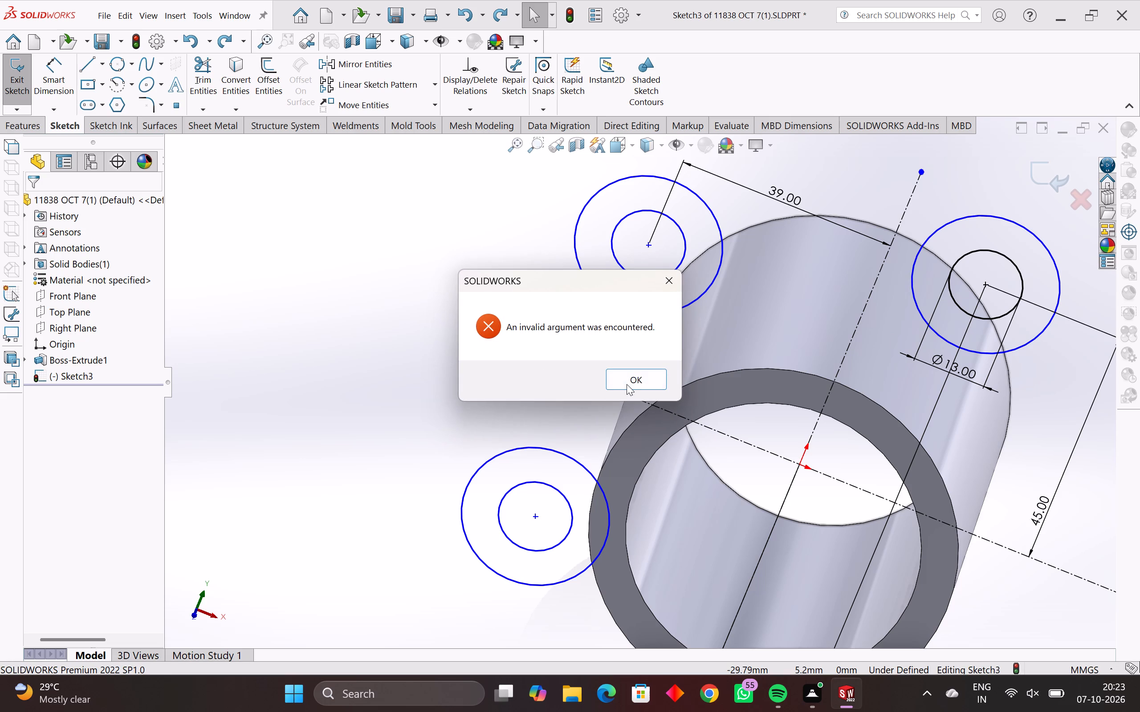
left_click(627, 384)
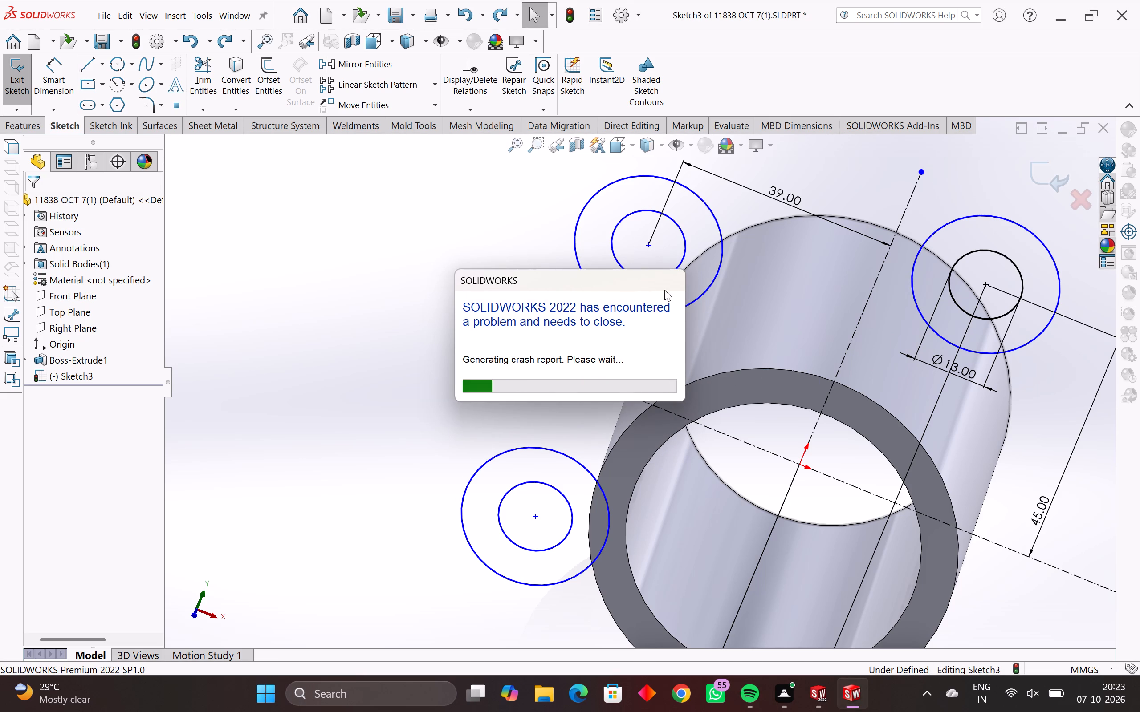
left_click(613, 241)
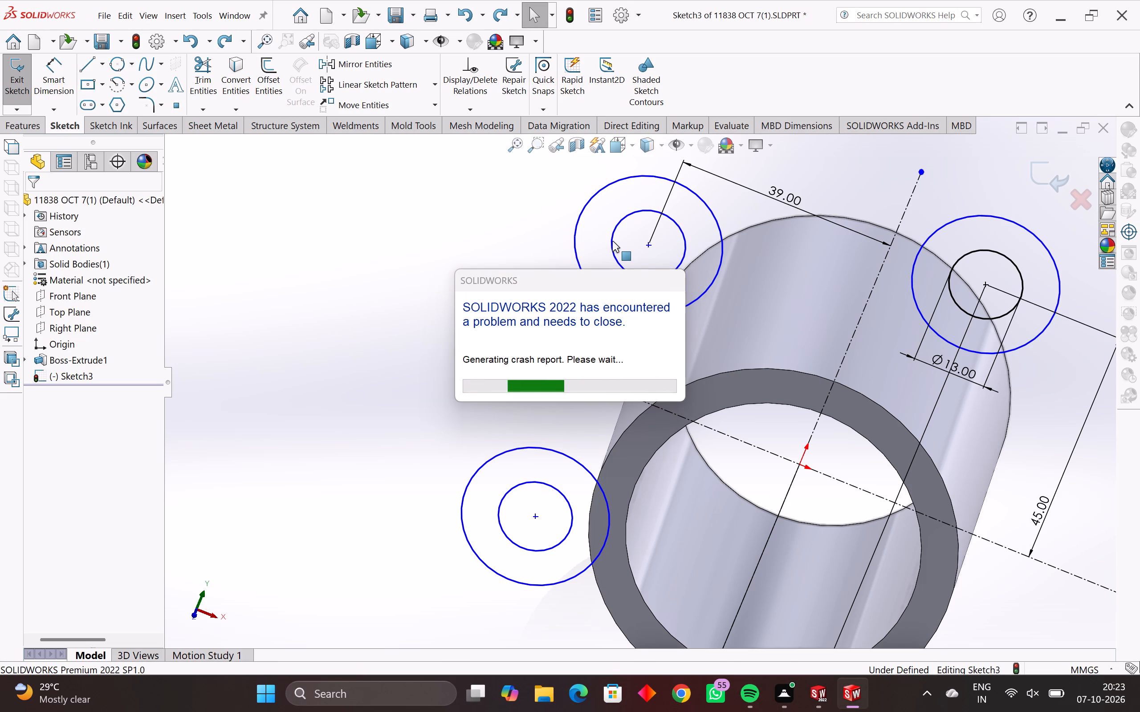
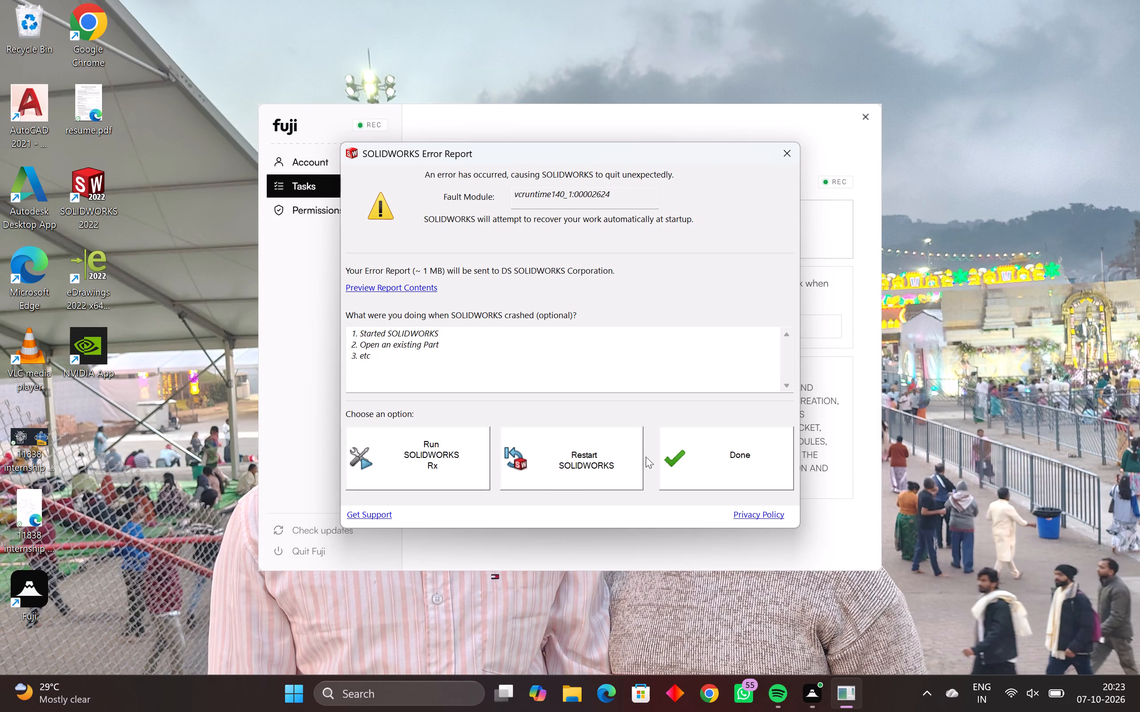
Finish and close the SOLIDWORKS Error Report without restarting the program or running SOLIDWORKS Rx.
left_click(723, 455)
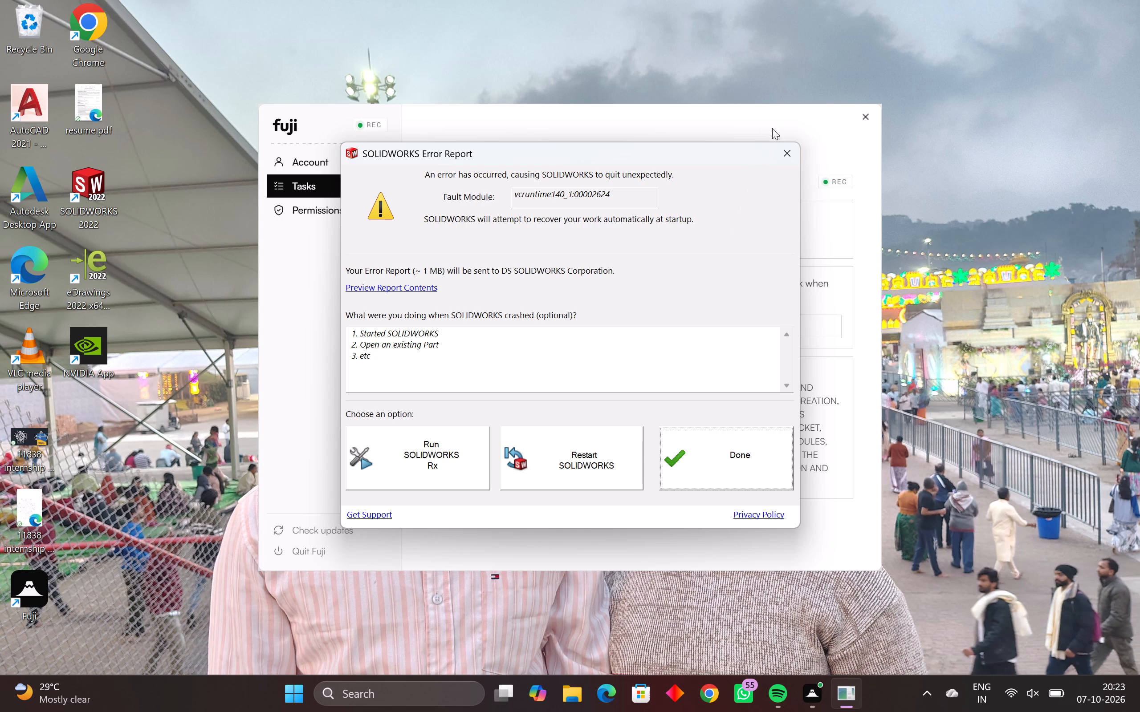
left_click(764, 469)
triple_click(762, 469)
double_click(762, 469)
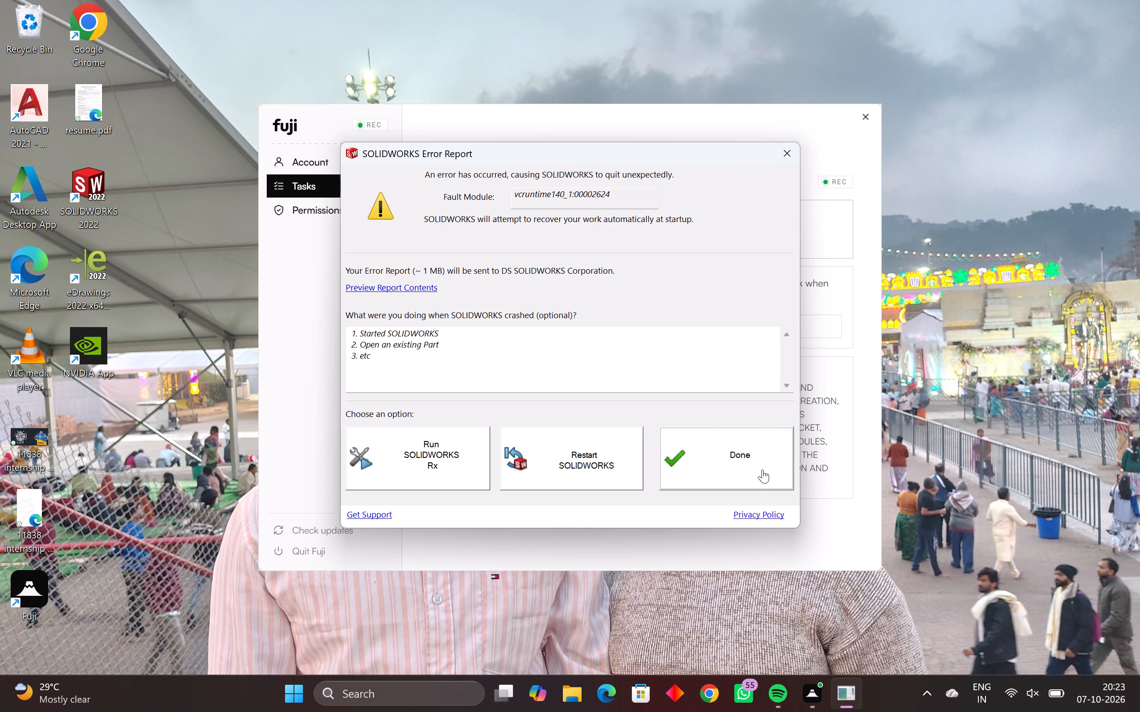
double_click(762, 469)
left_click_drag(762, 469, 756, 468)
left_click(752, 466)
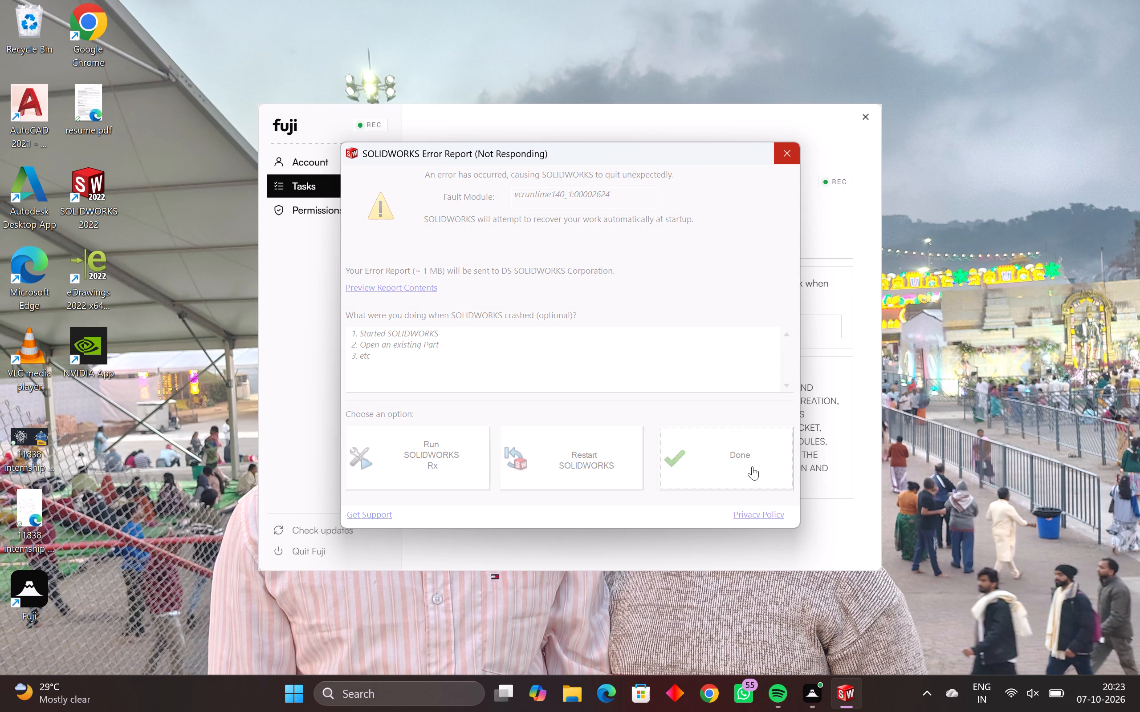
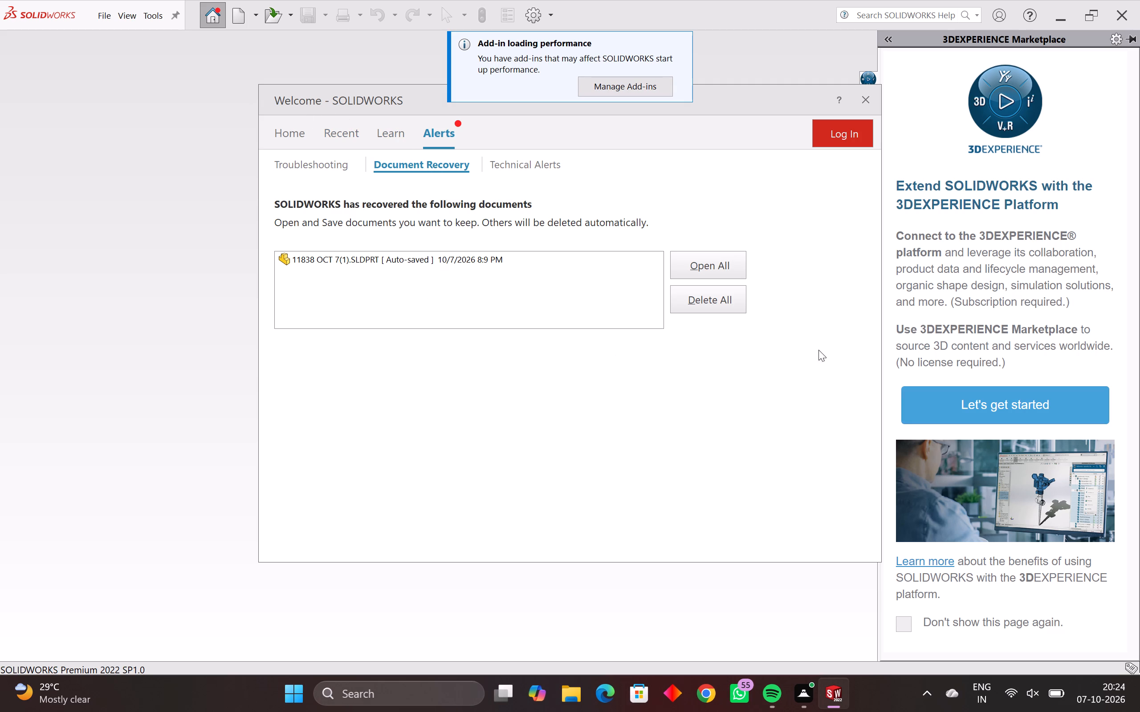
Open the auto-saved recovered document 11838 OCT 7(1).
left_click(722, 263)
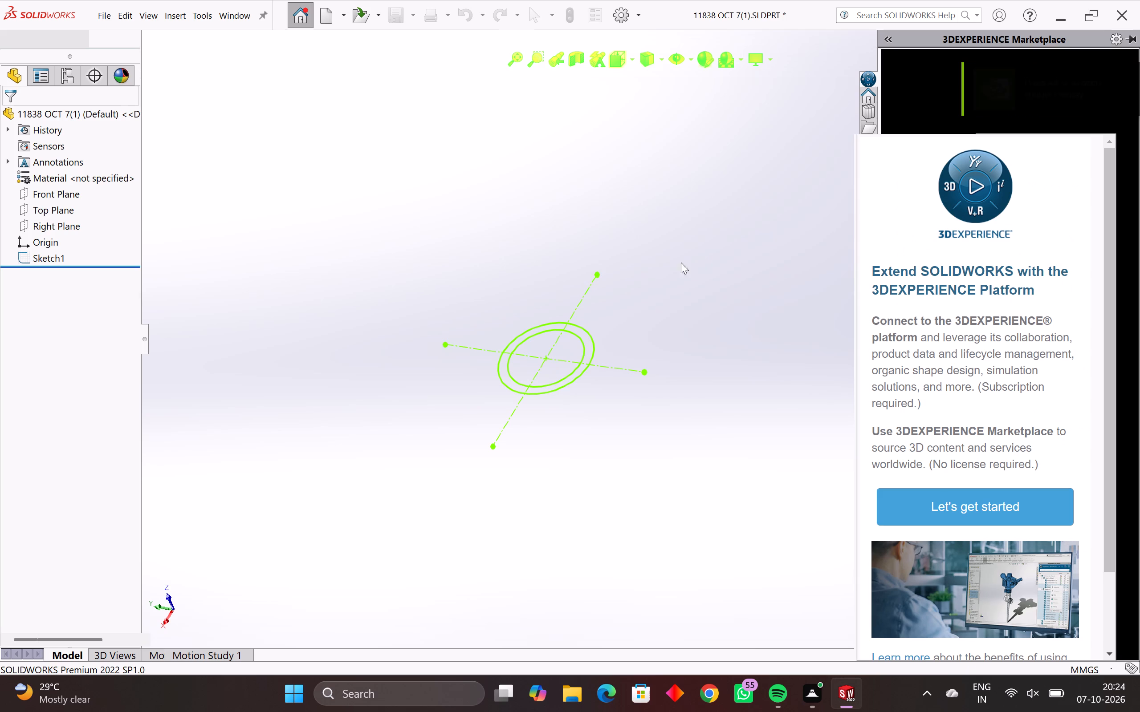
Examine the recovered sketch's concentric circles and centerlines from several viewing angles.
middle_click_drag(613, 355, 586, 481)
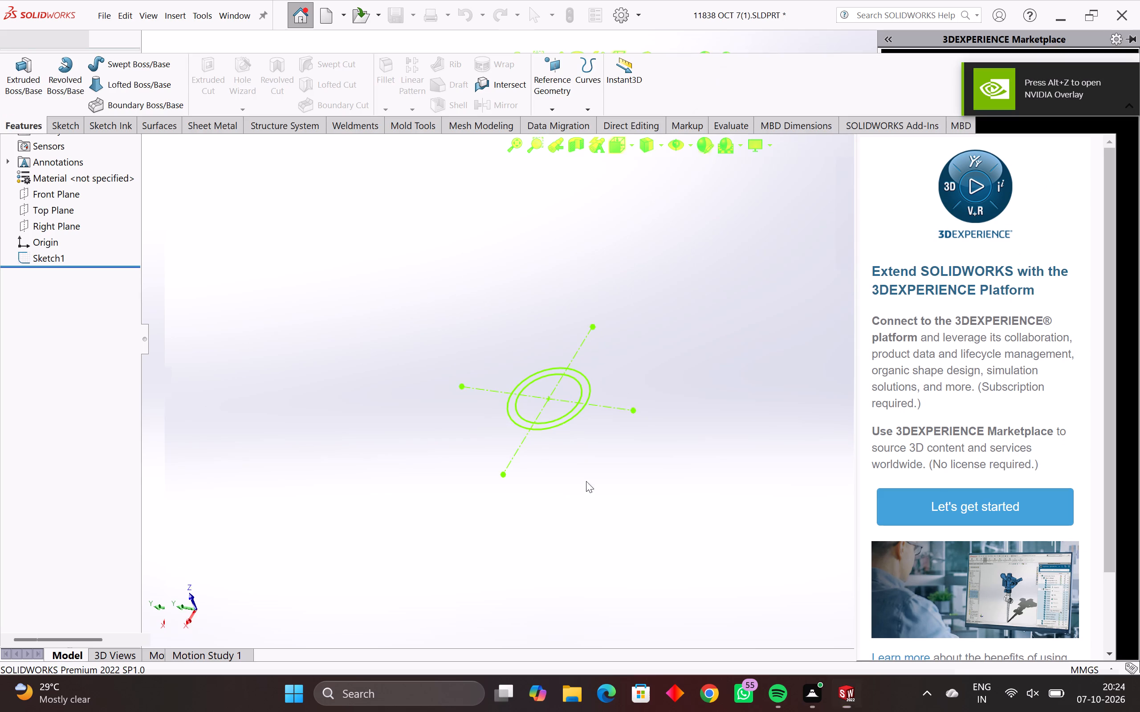
middle_click_drag(586, 481, 581, 490)
scroll(600, 442, "down", 2)
middle_click_drag(563, 417, 583, 535)
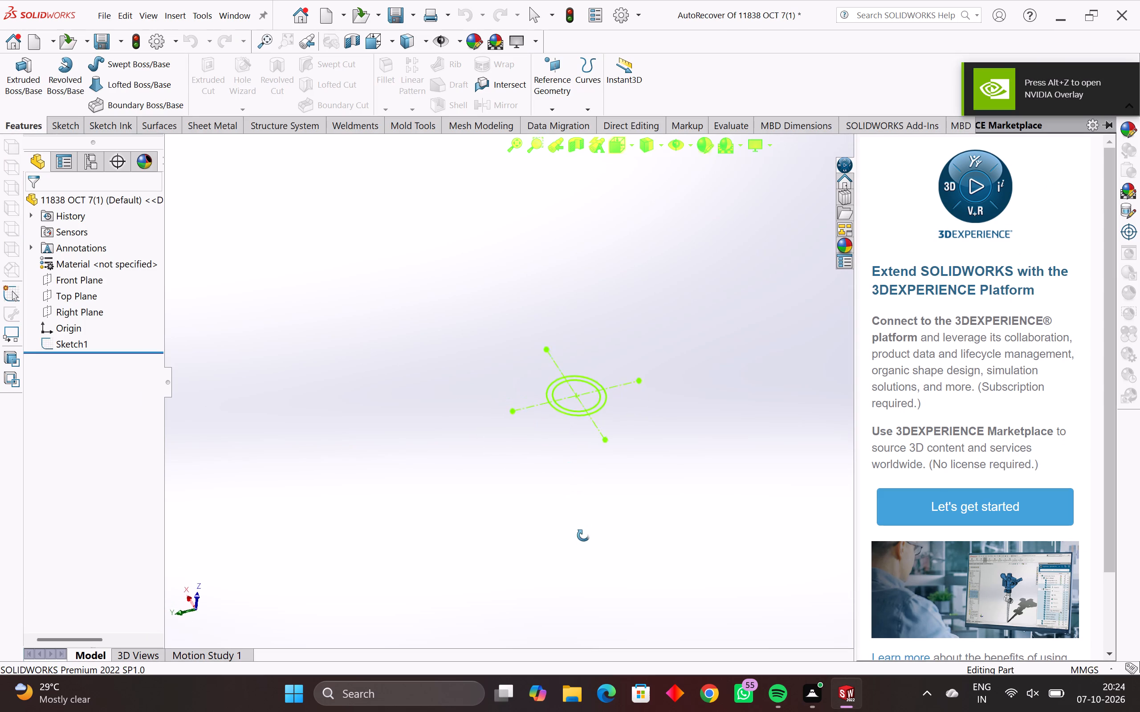
middle_click_drag(583, 535, 546, 582)
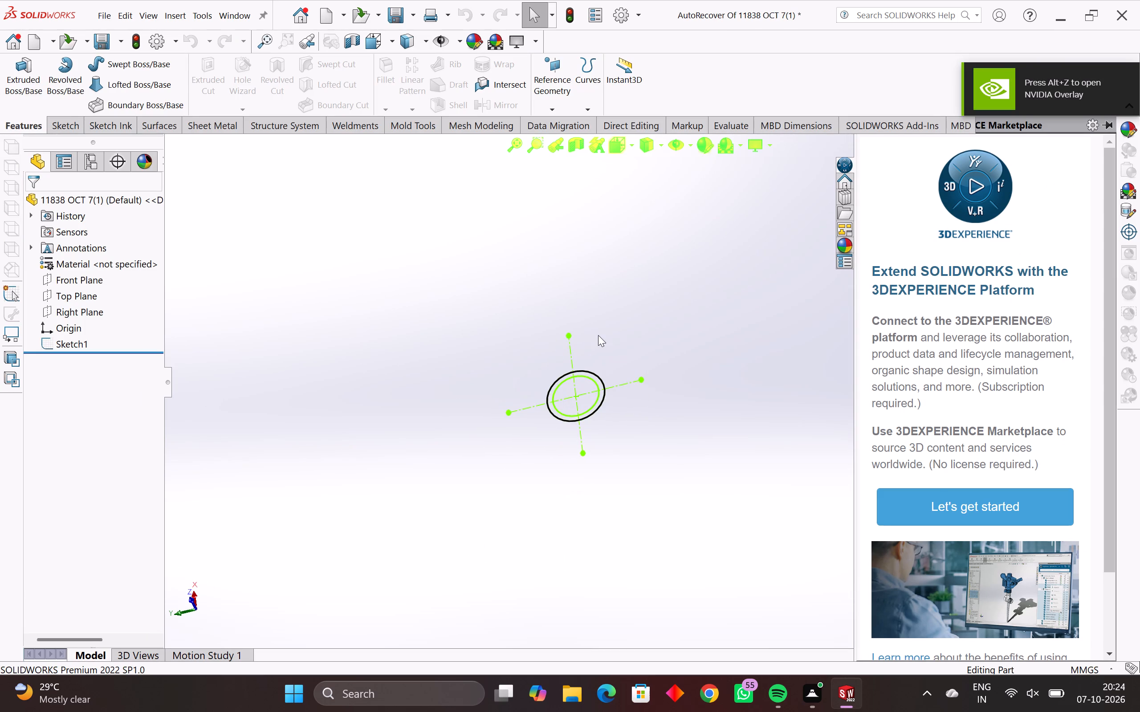
middle_click_drag(593, 348, 525, 440)
middle_click_drag(525, 440, 542, 448)
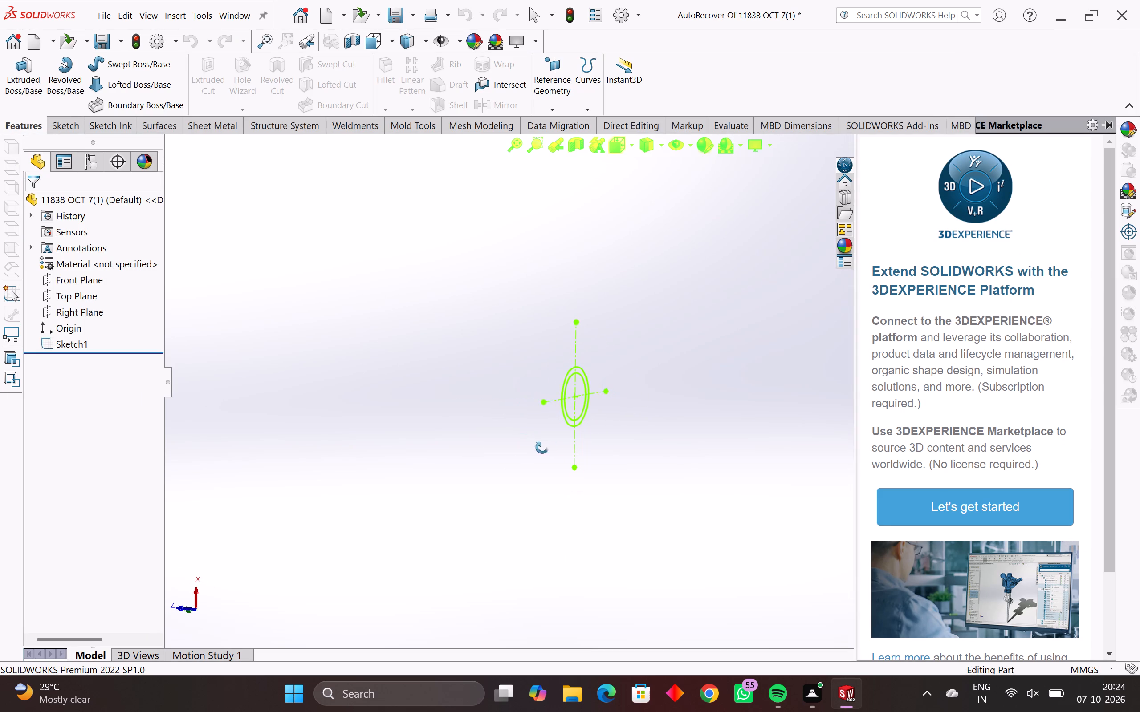
middle_click_drag(542, 448, 583, 471)
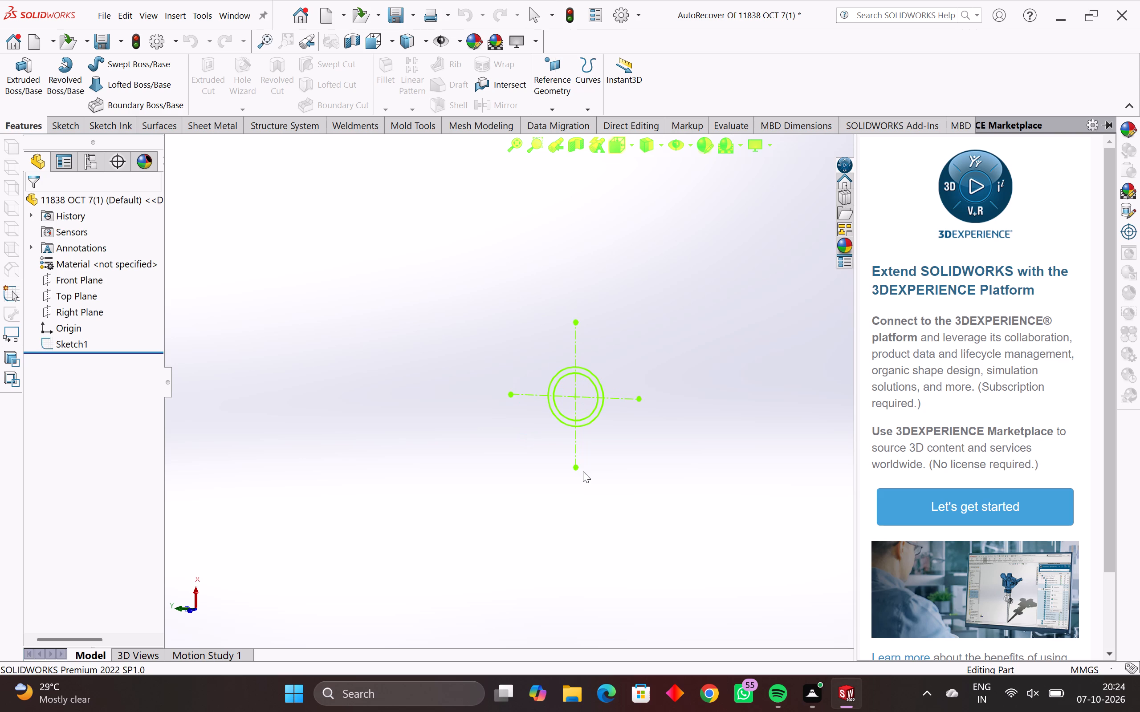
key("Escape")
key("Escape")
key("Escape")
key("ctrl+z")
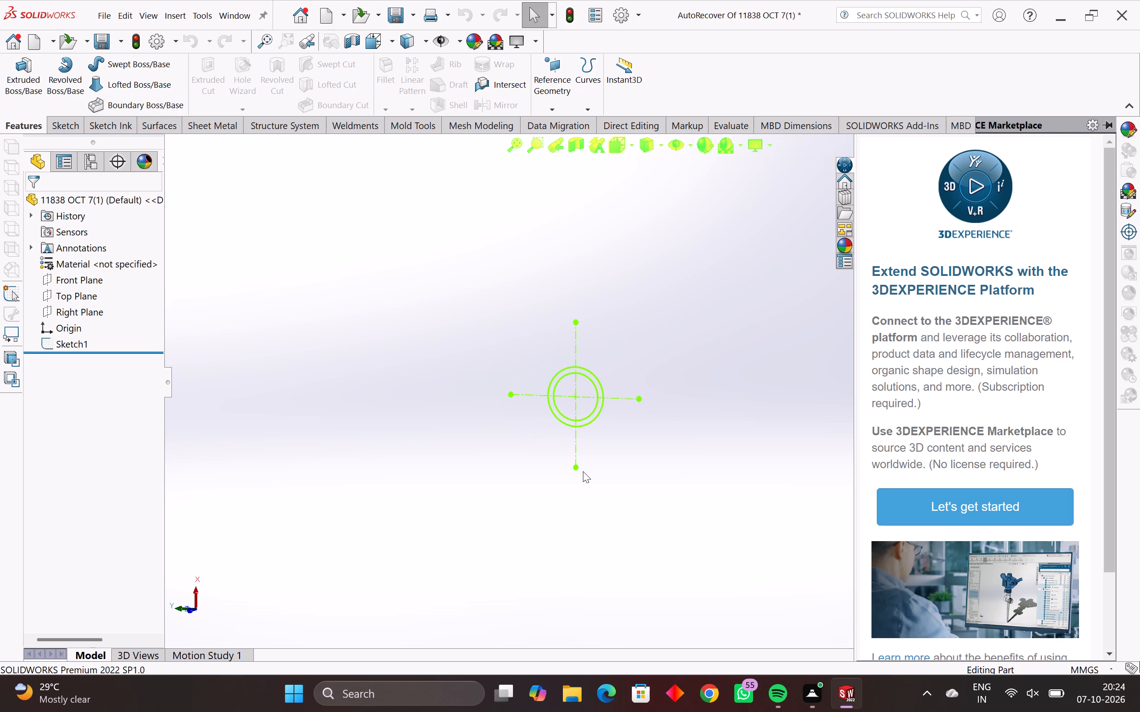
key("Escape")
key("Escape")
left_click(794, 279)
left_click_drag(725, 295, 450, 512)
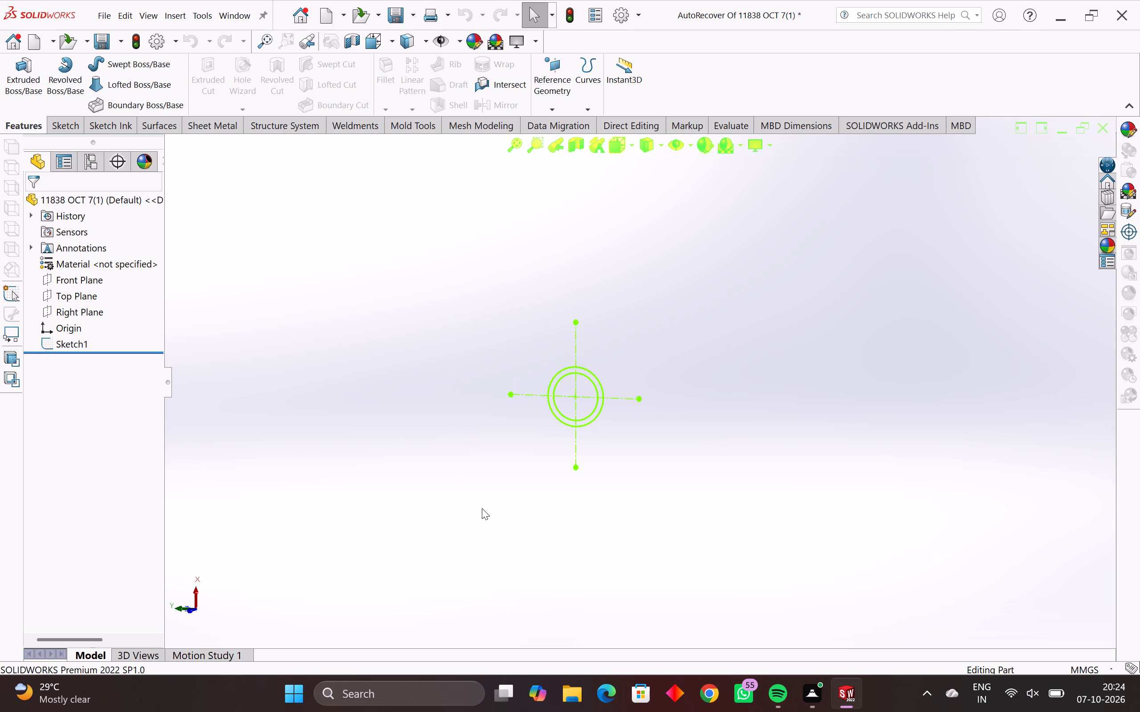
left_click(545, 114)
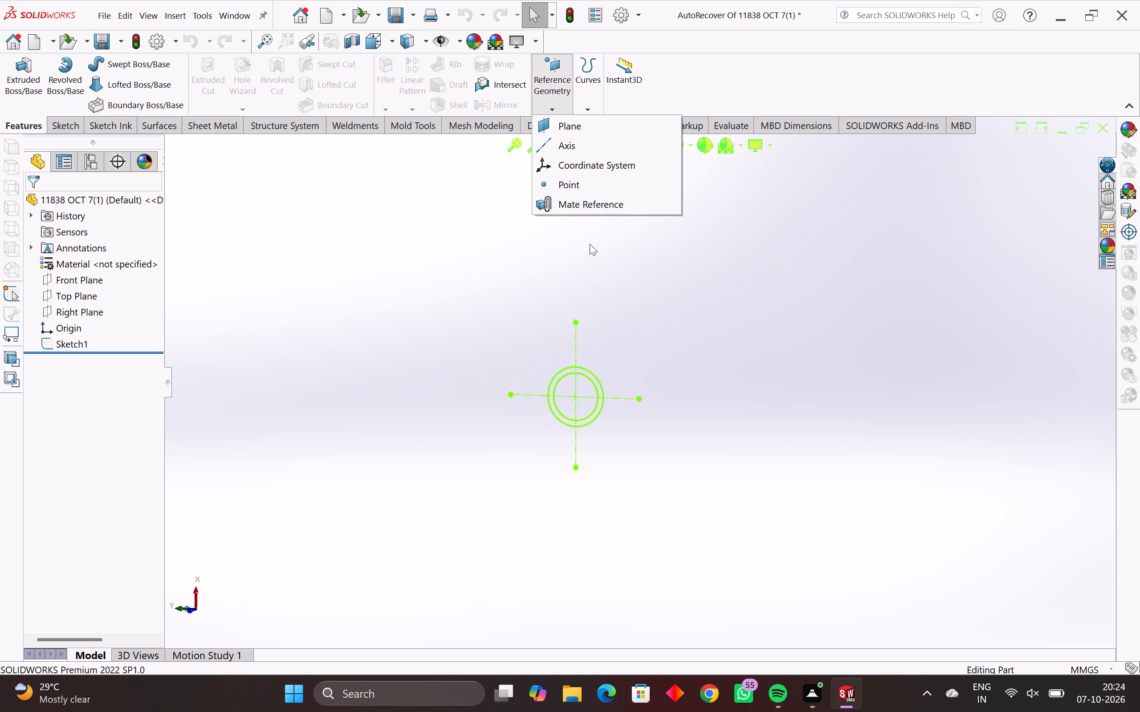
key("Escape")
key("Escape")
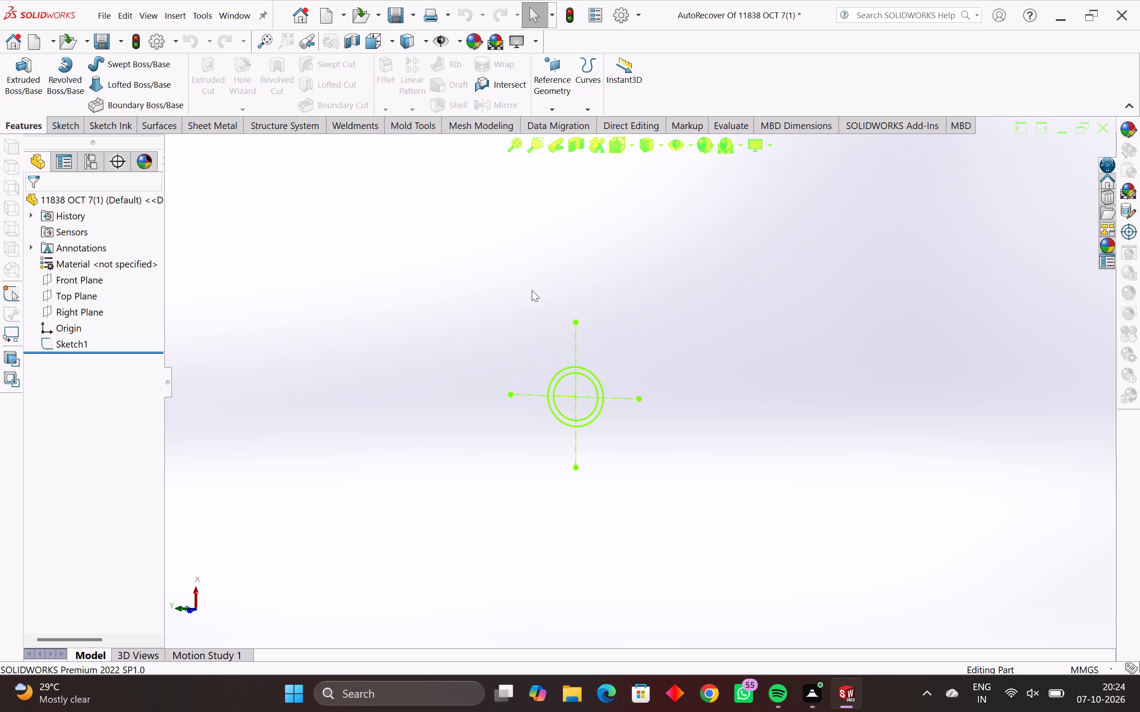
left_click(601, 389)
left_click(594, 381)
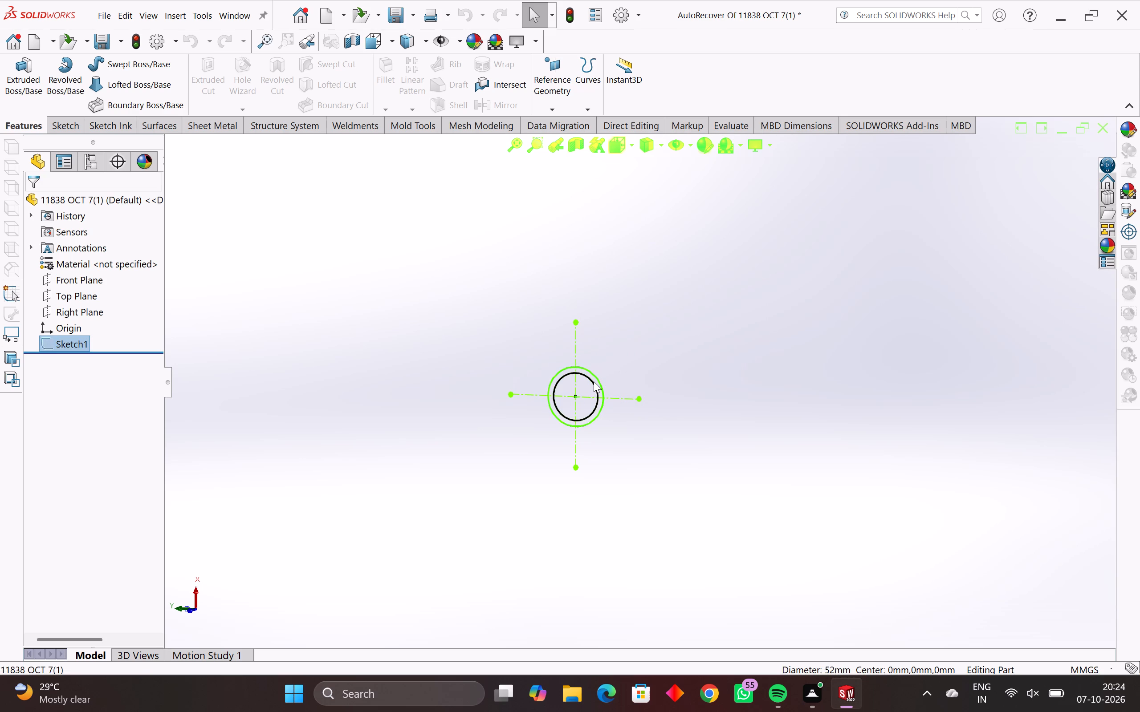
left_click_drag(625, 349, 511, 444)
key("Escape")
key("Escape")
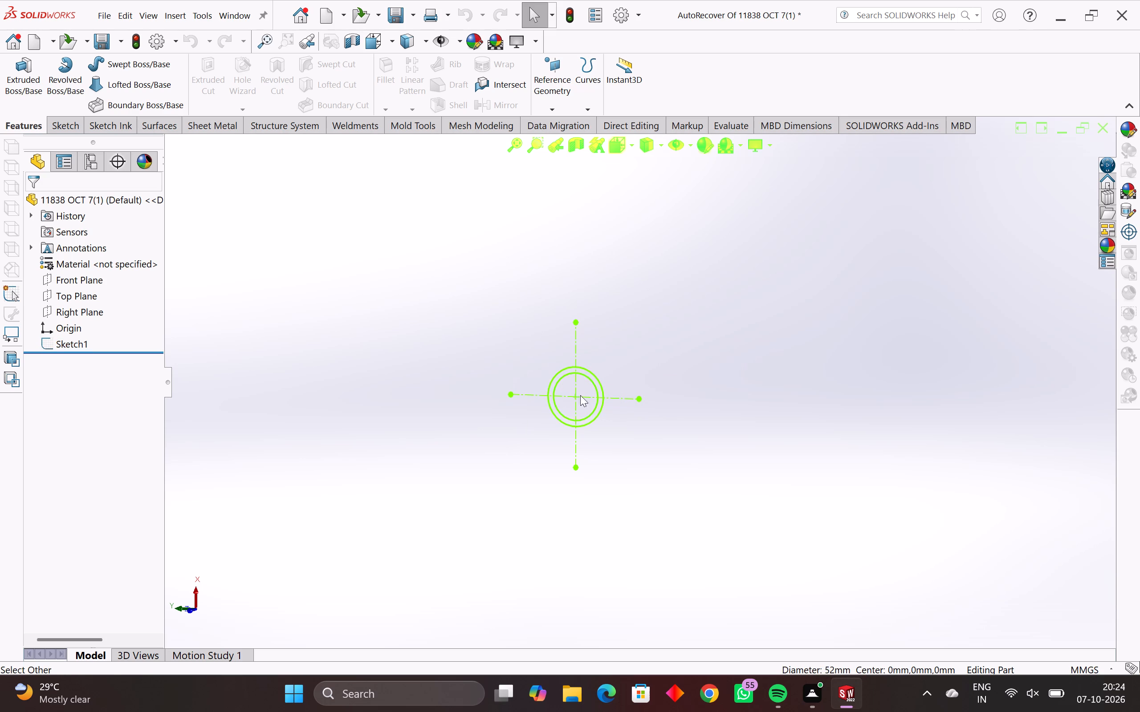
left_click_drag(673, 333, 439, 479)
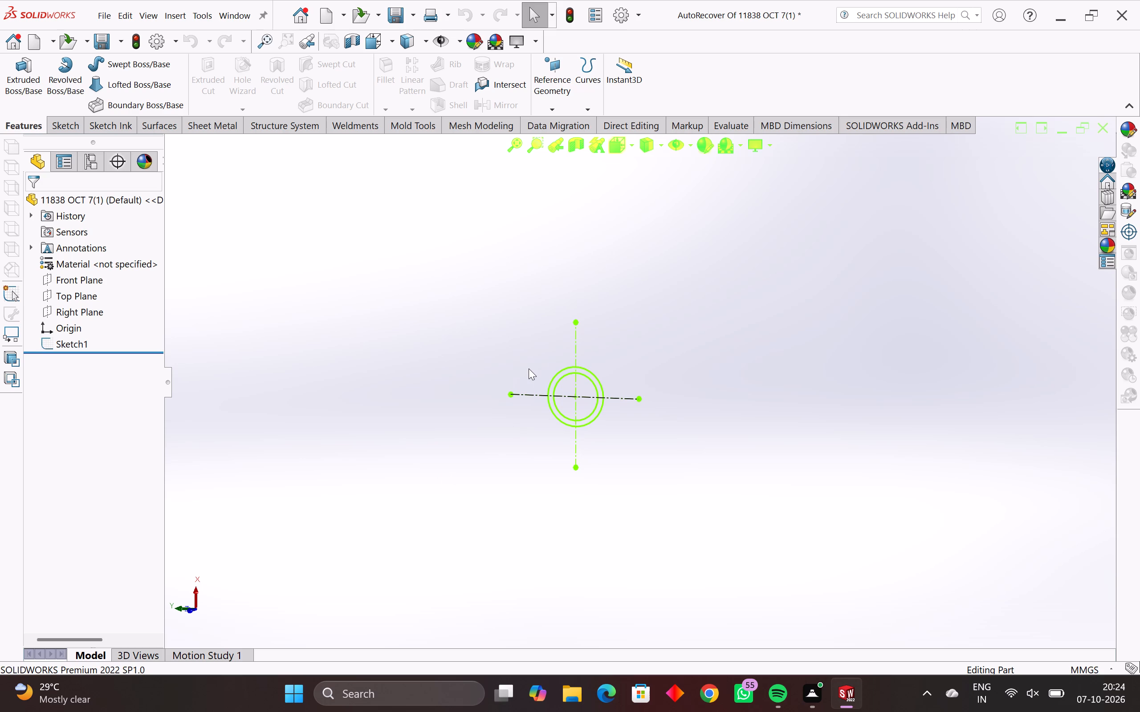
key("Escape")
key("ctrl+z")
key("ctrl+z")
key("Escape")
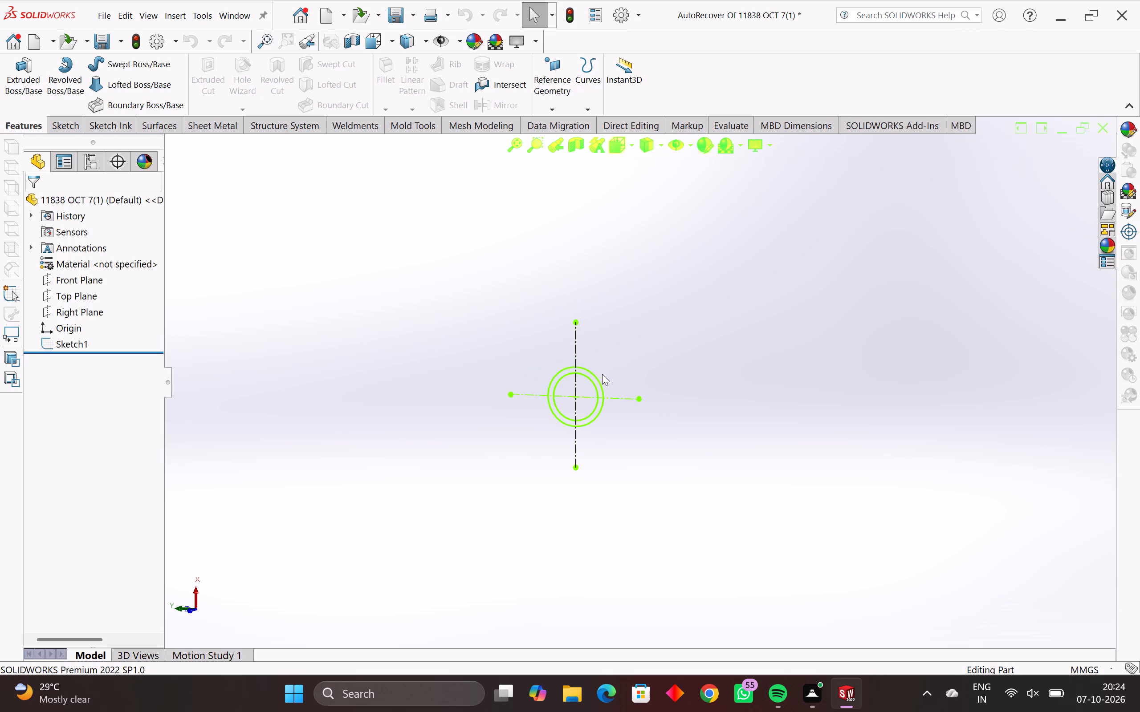
Delete the recovered sketch containing the two concentric circles and crossed centerlines.
left_click(595, 377)
key("Delete")
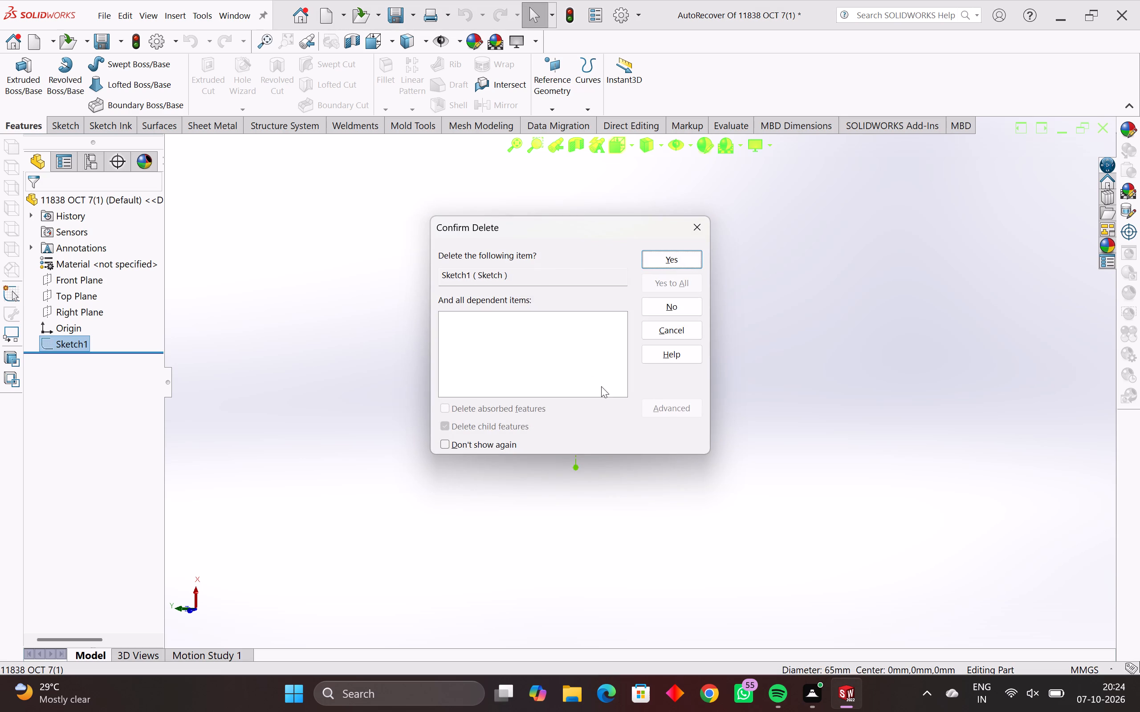
left_click(670, 255)
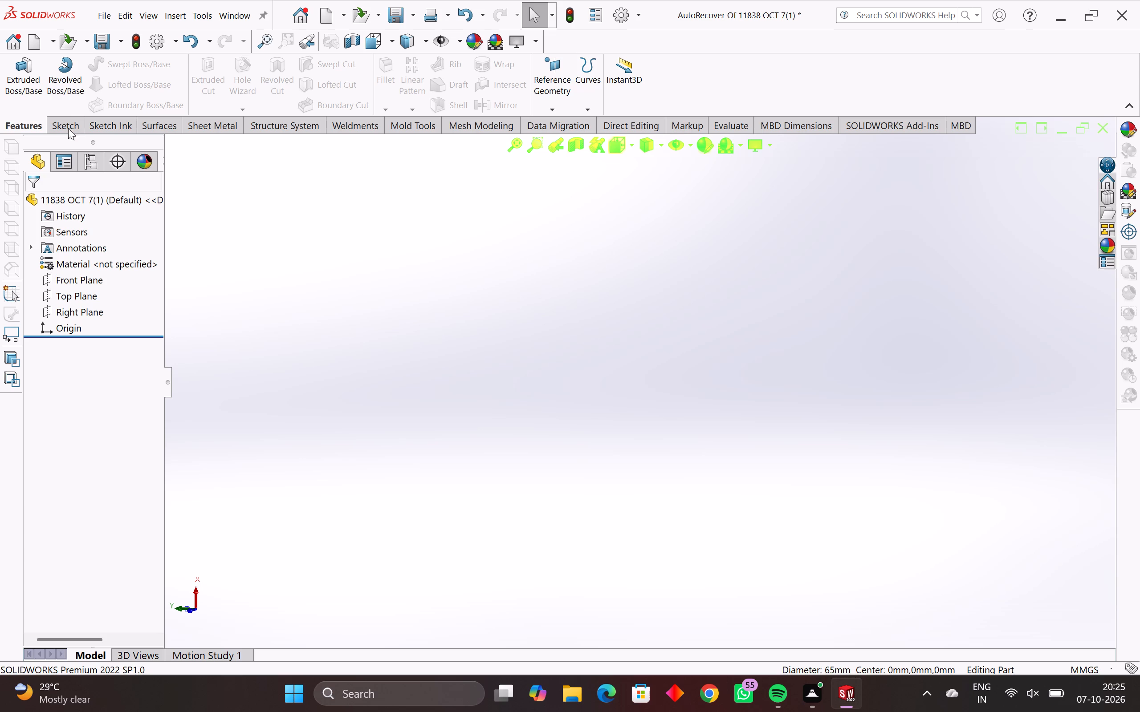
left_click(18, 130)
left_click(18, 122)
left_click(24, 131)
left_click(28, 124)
Start a new sketch on the Front Plane.
left_click(59, 136)
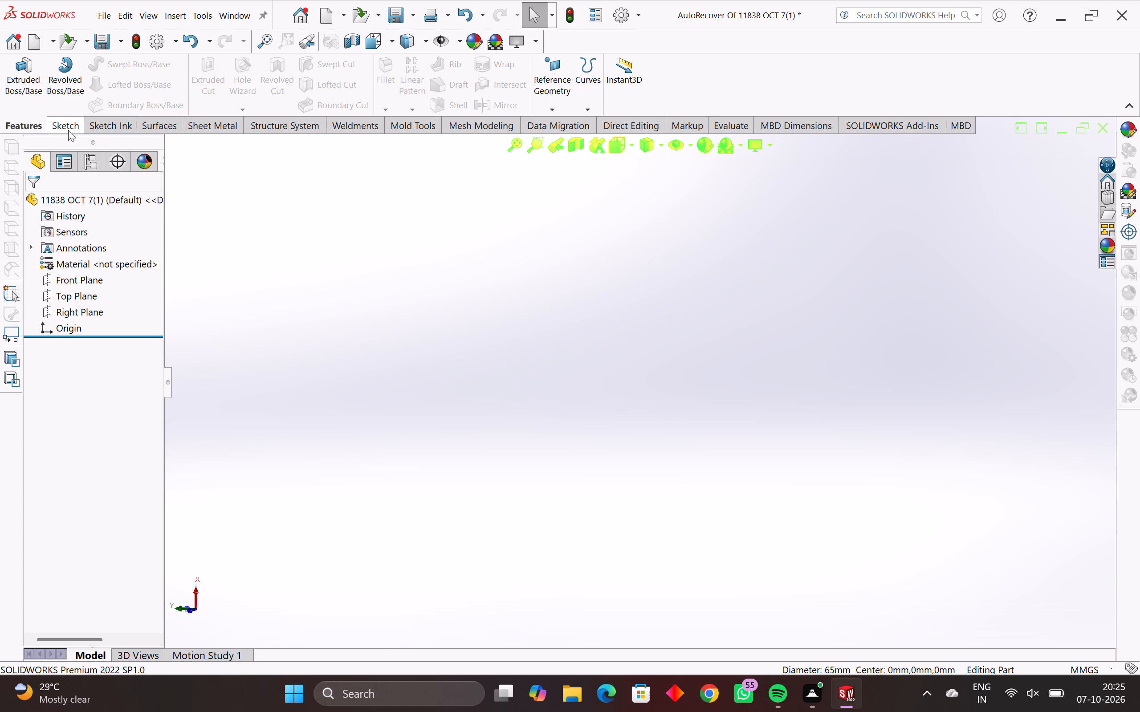
left_click(69, 127)
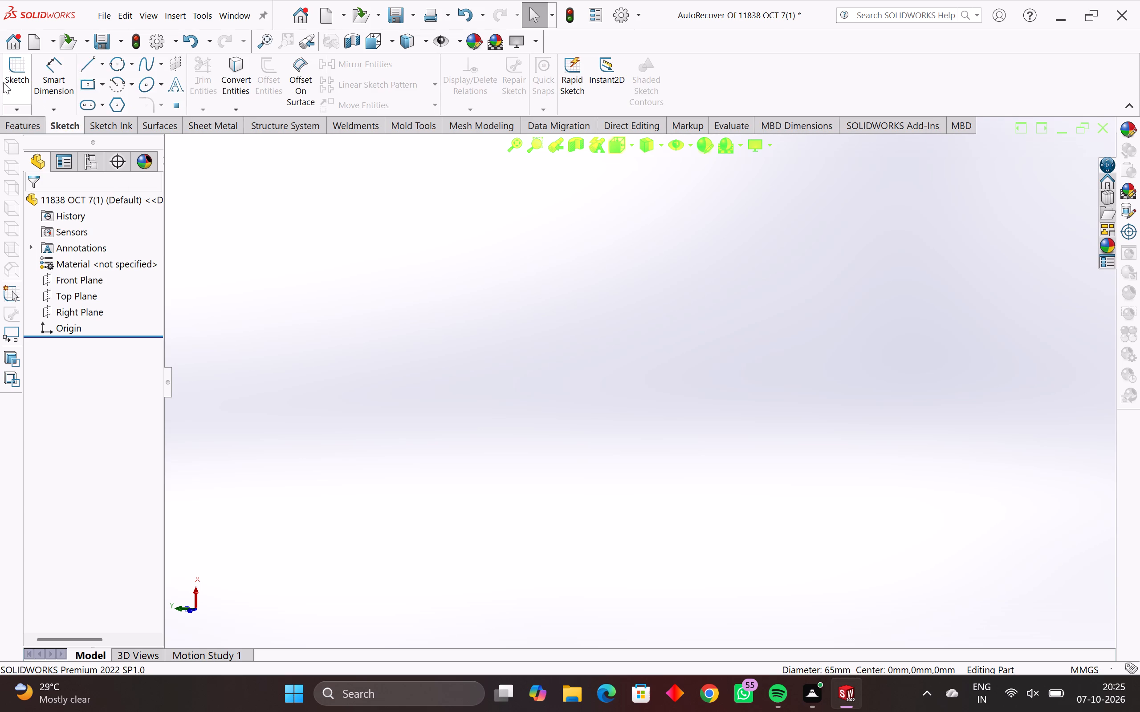
left_click(88, 283)
left_click(96, 261)
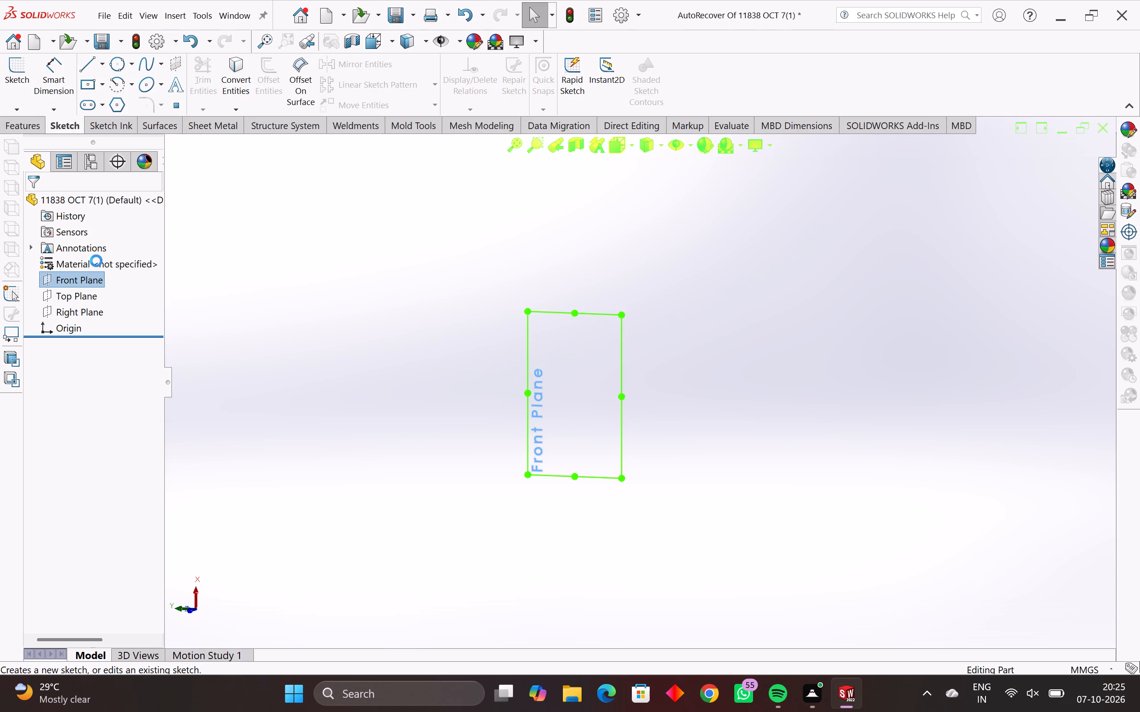
key("Escape")
key("Escape")
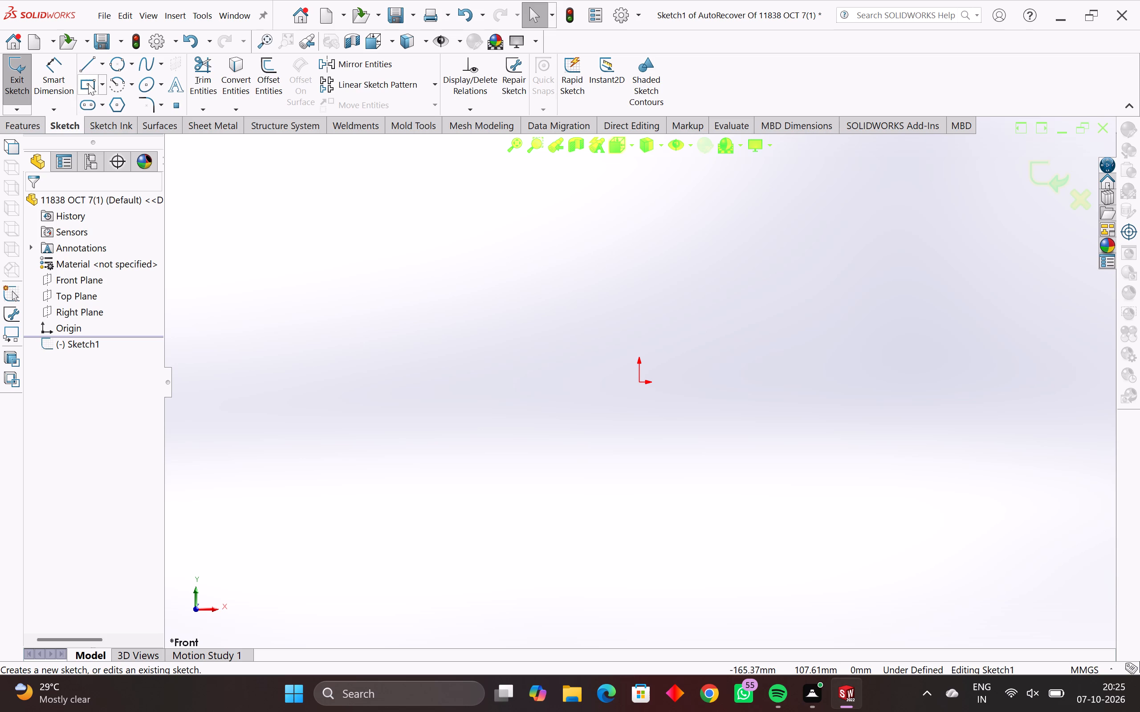
Draw a vertical centerline about 155 mm long through the origin.
left_click(102, 65)
left_click(99, 99)
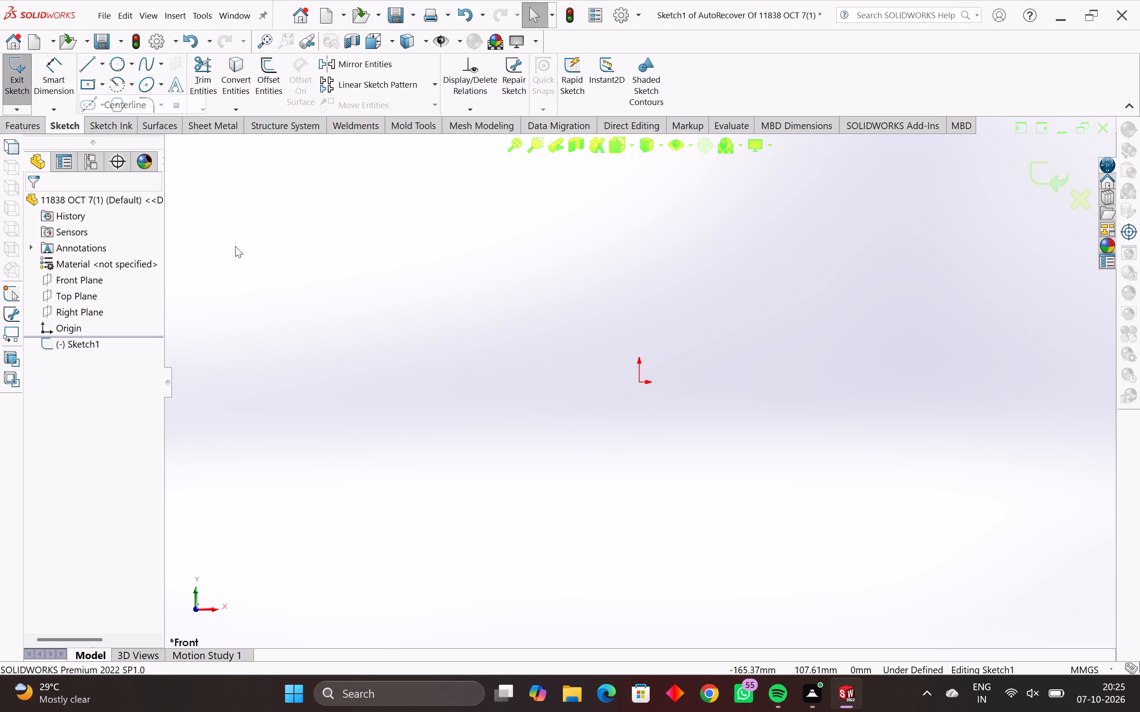
left_click(641, 202)
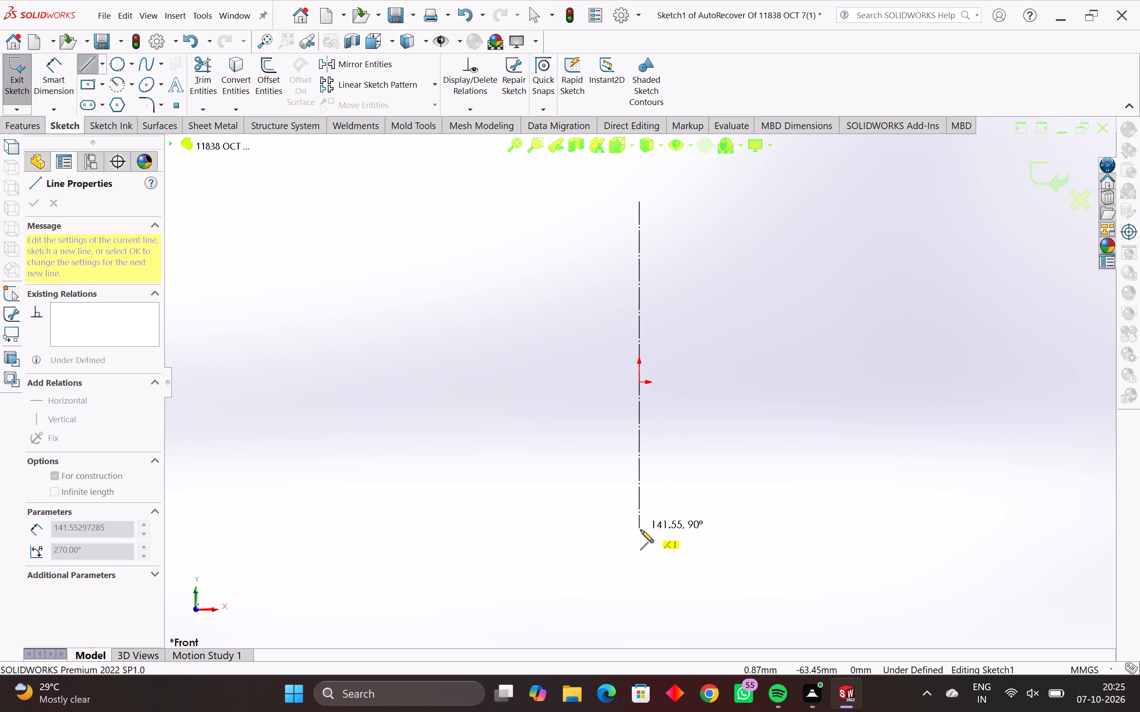
left_click(639, 559)
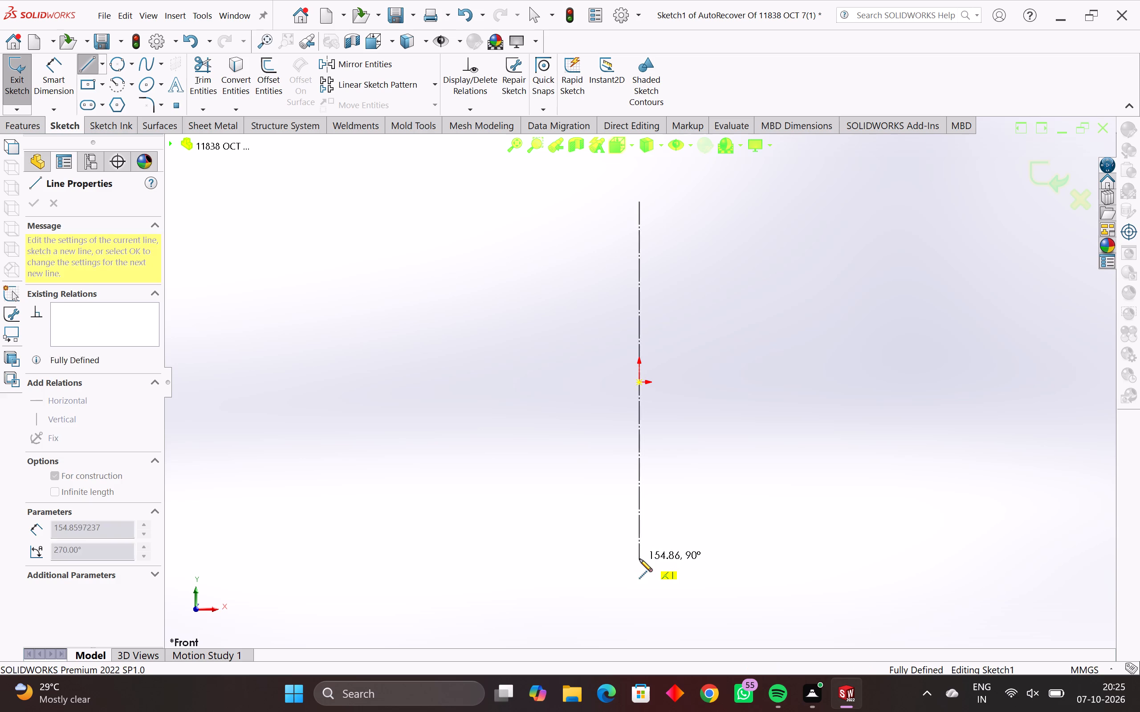
key("Escape")
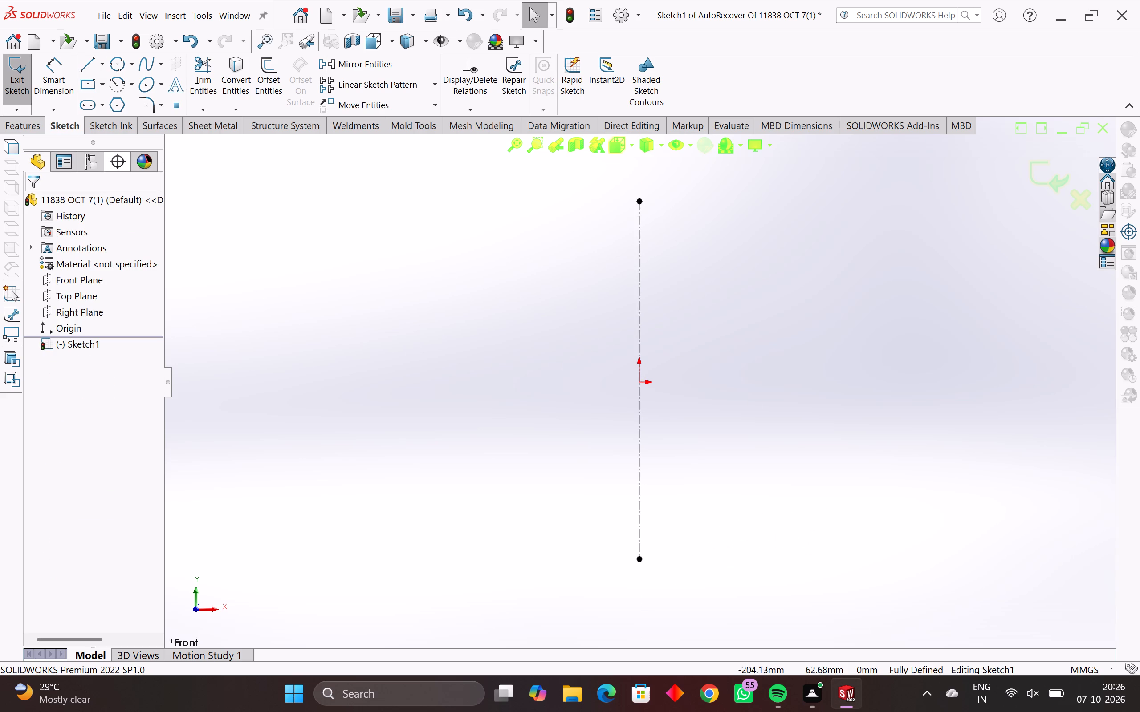
Draw a horizontal centerline about 203 mm long through the origin.
key("Return")
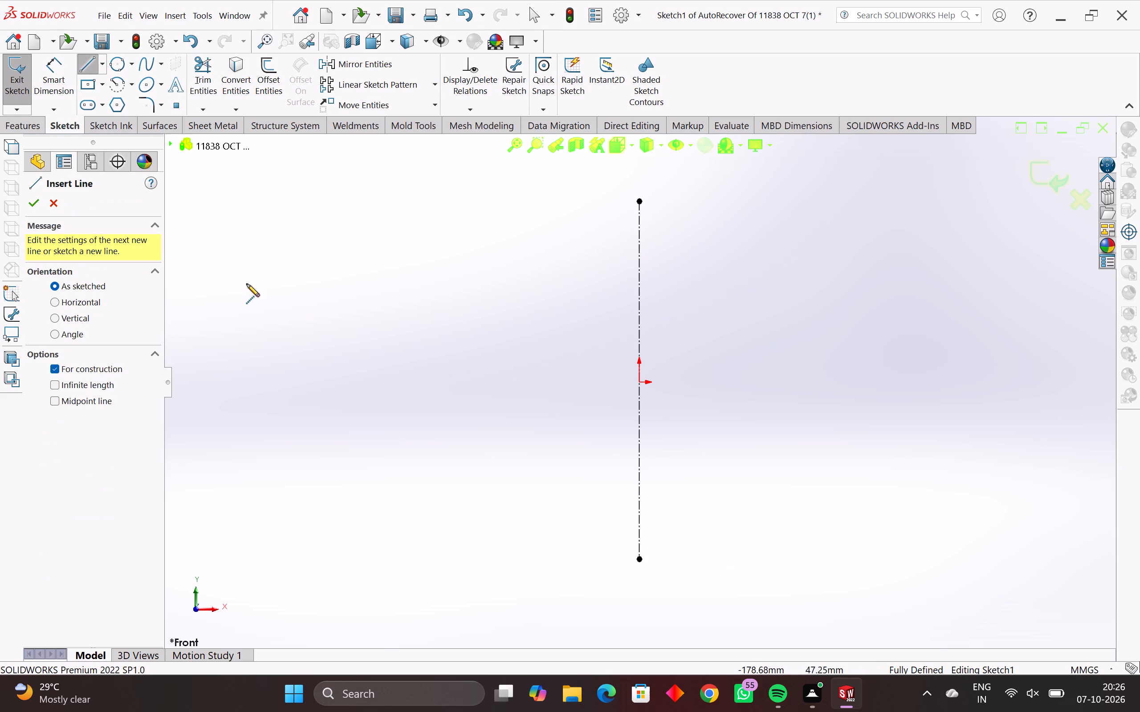
left_click(419, 384)
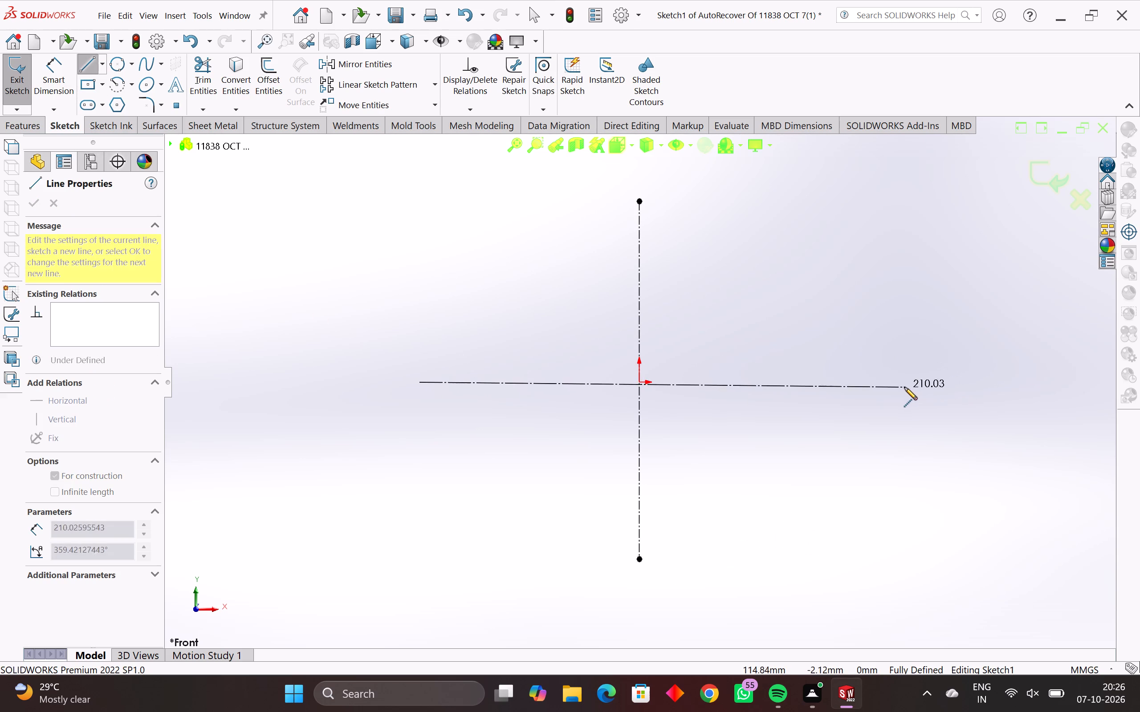
left_click(889, 381)
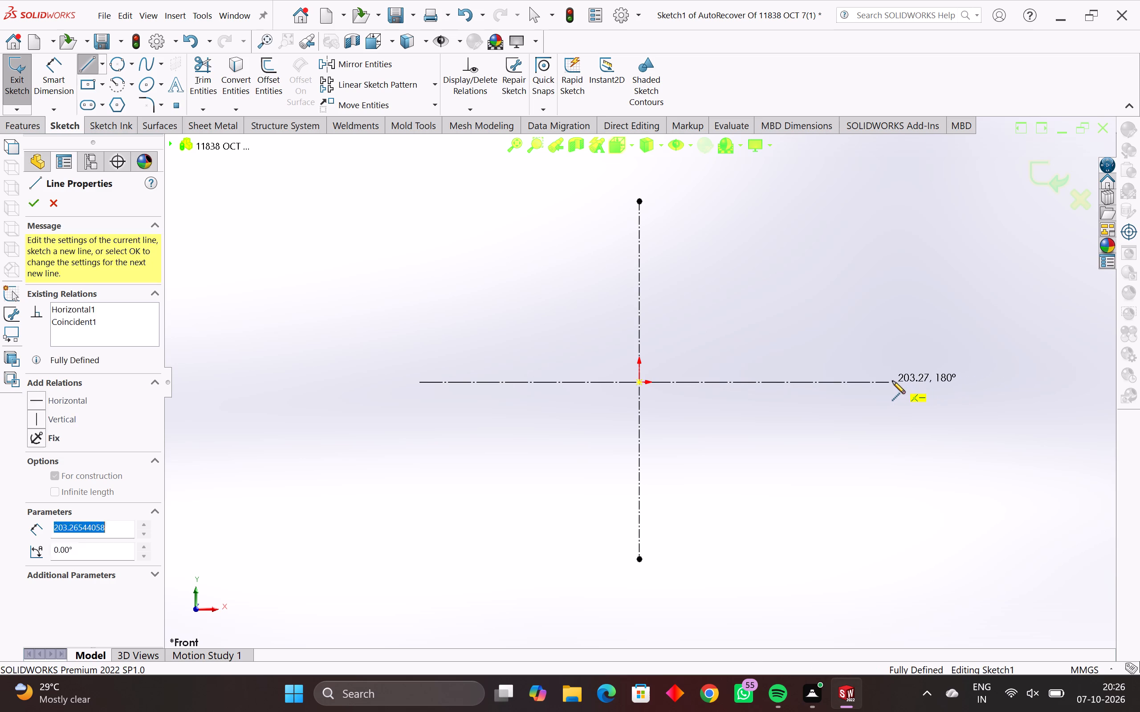
key("Escape")
Extend the horizontal centerline to about 327 mm left and about 524 mm right of the origin.
scroll(743, 353, "up", 3)
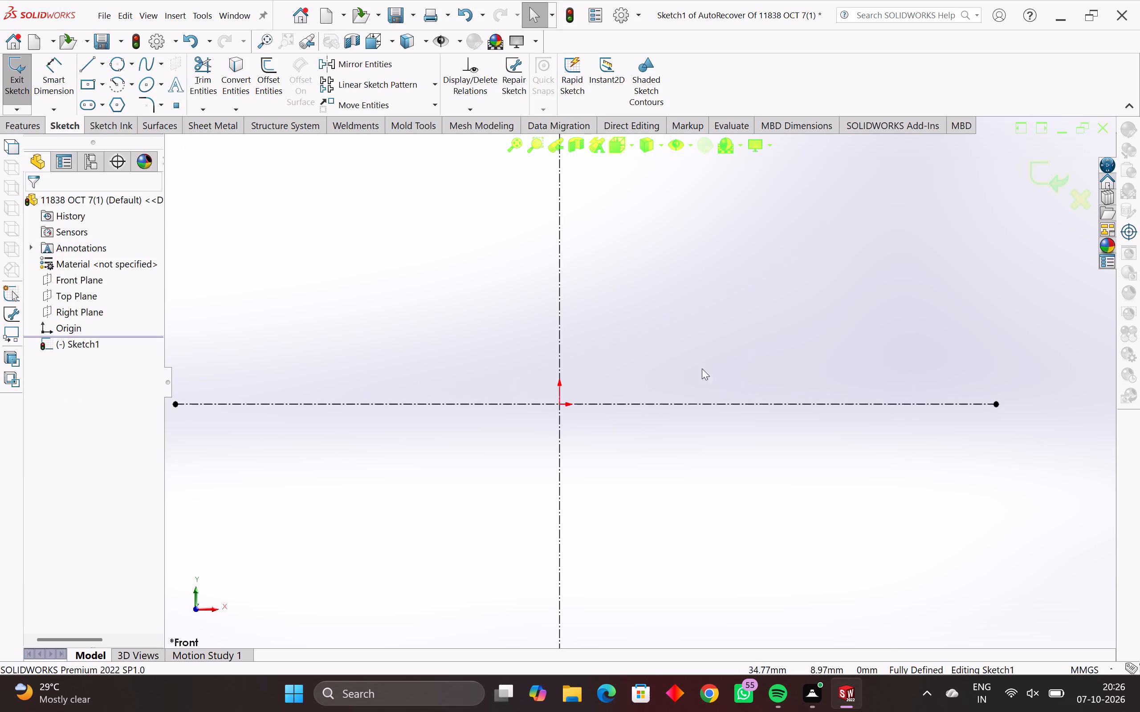
scroll(448, 425, "up", 3)
scroll(572, 393, "down", 9)
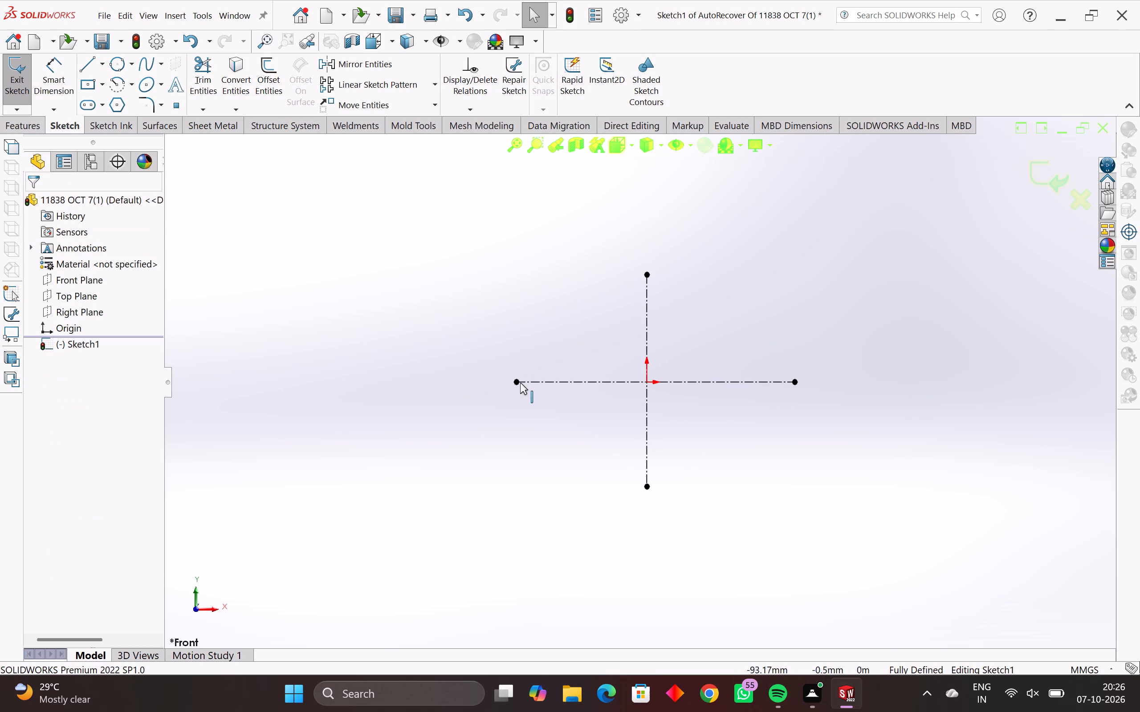
left_click_drag(515, 382, 326, 365)
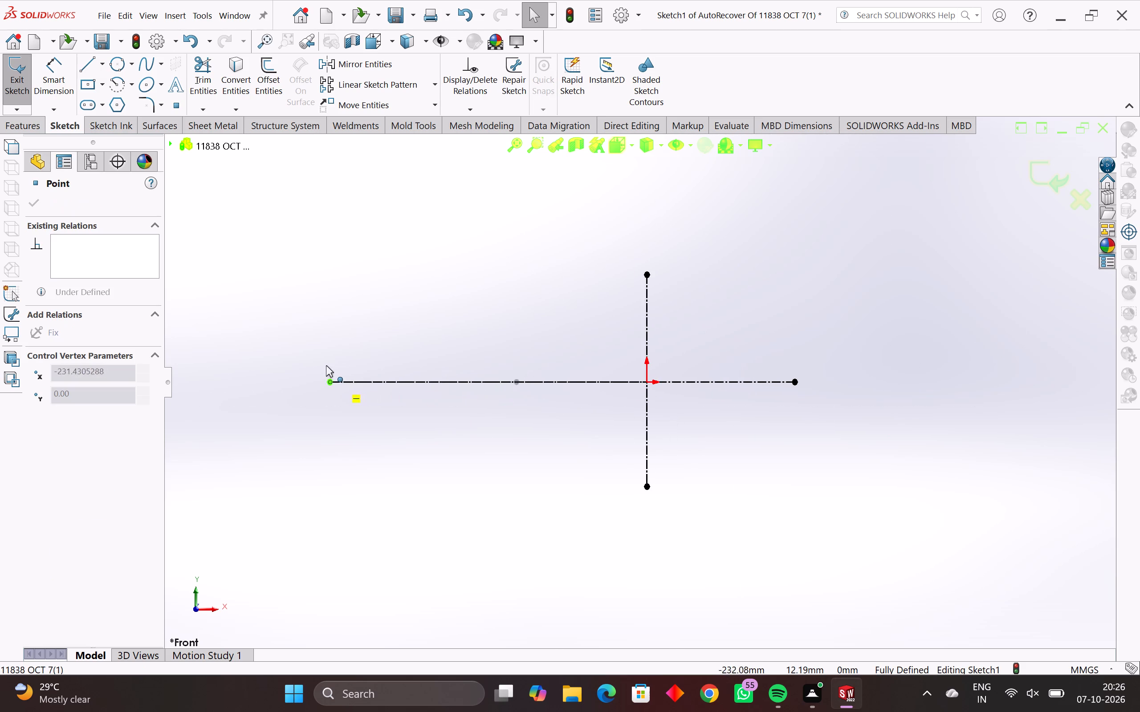
left_click_drag(326, 365, 199, 371)
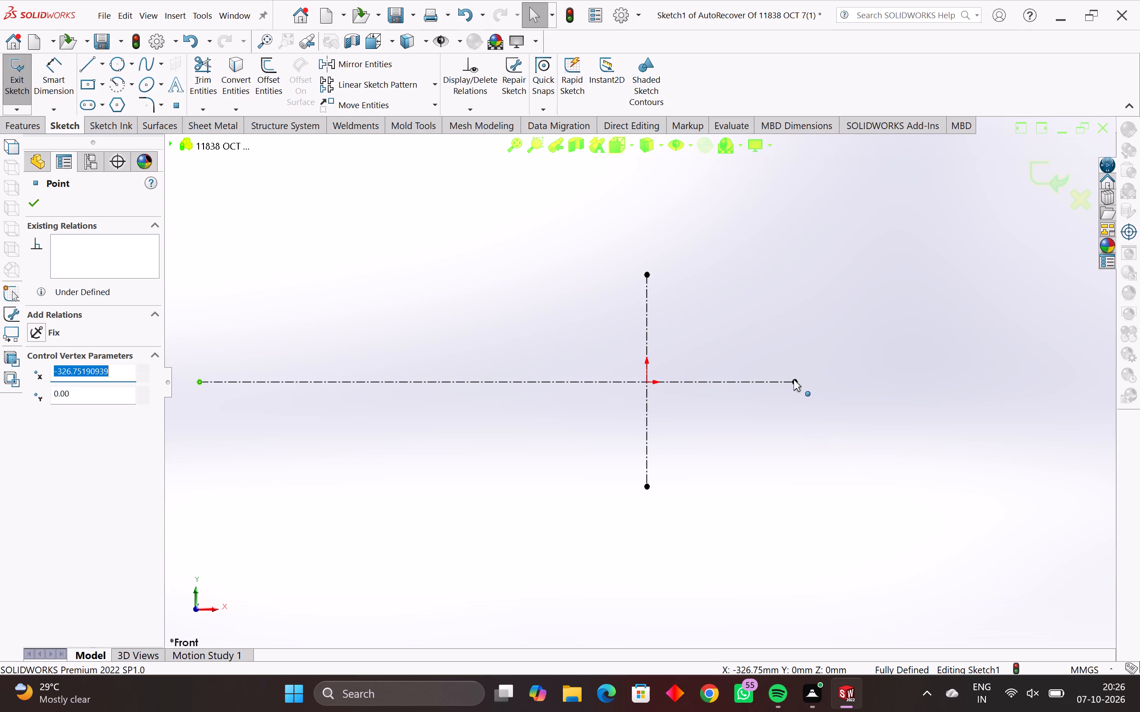
left_click_drag(794, 380, 1114, 380)
scroll(1108, 382, "down", 4)
scroll(927, 404, "up", 3)
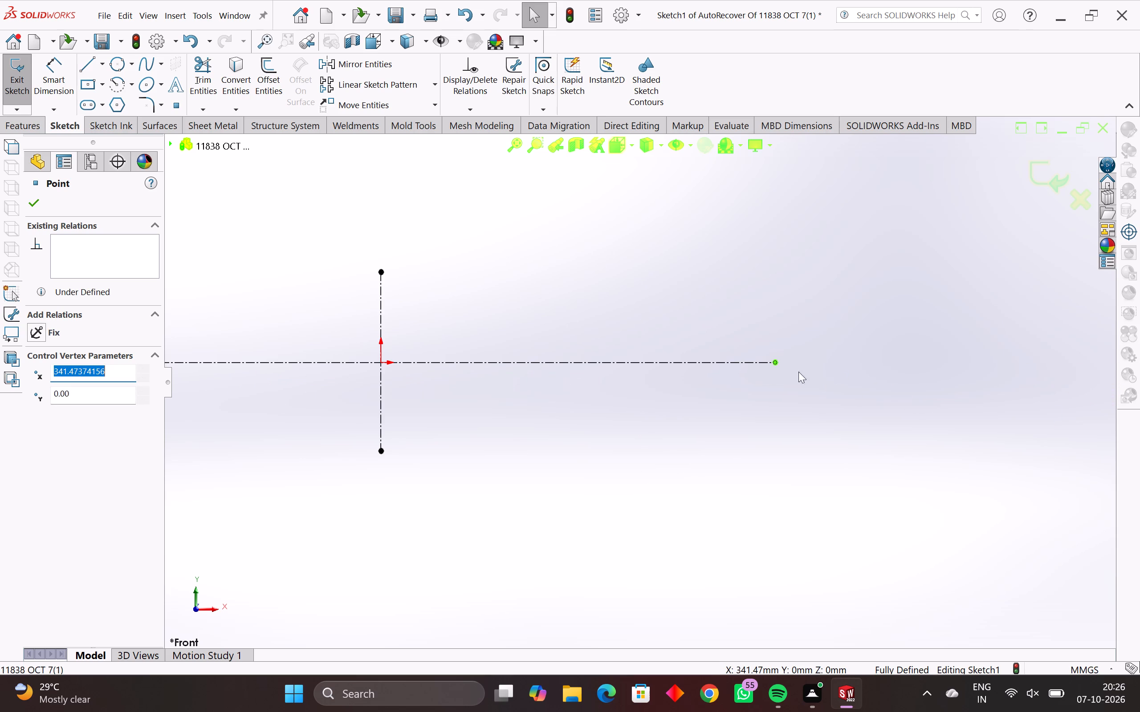
left_click_drag(774, 362, 985, 394)
scroll(426, 418, "down", 4)
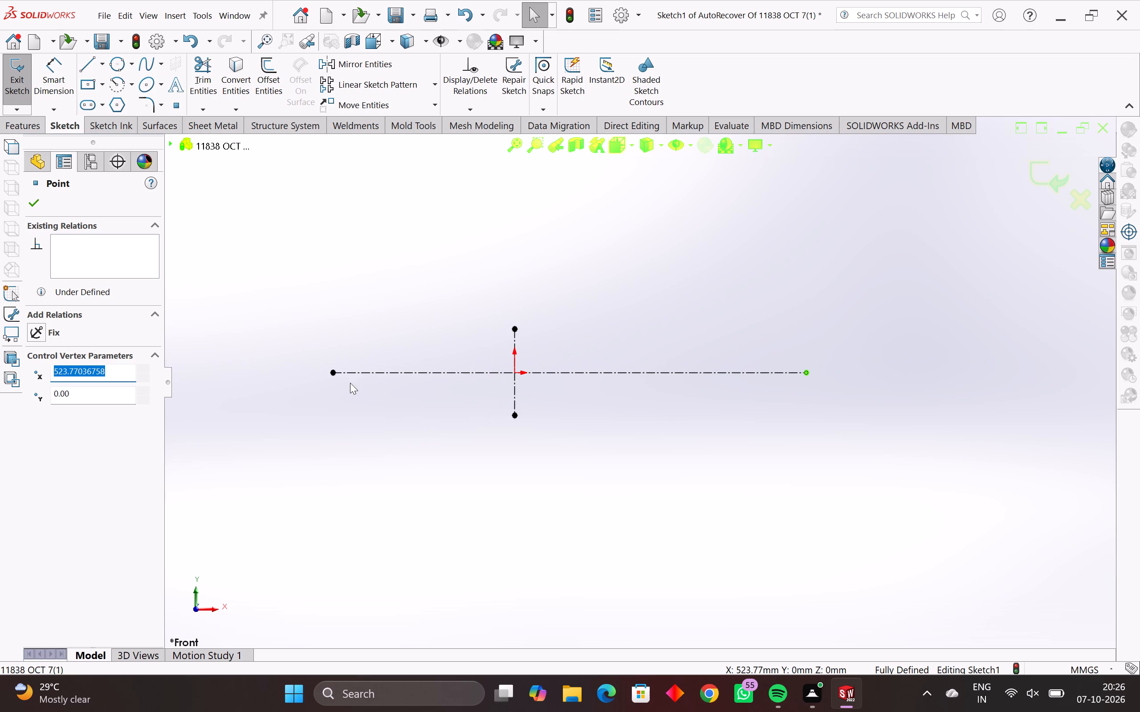
Shorten the horizontal centerline's left side so it ends about 197 mm from the origin.
scroll(330, 373, "up", 4)
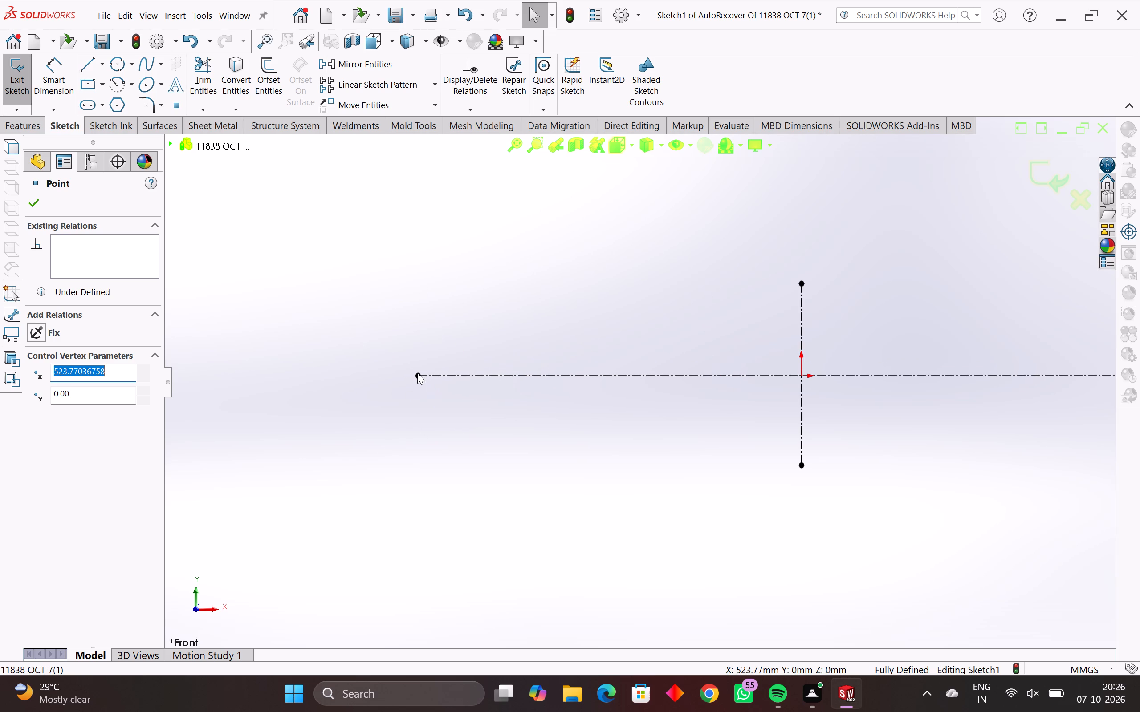
left_click_drag(417, 373, 584, 386)
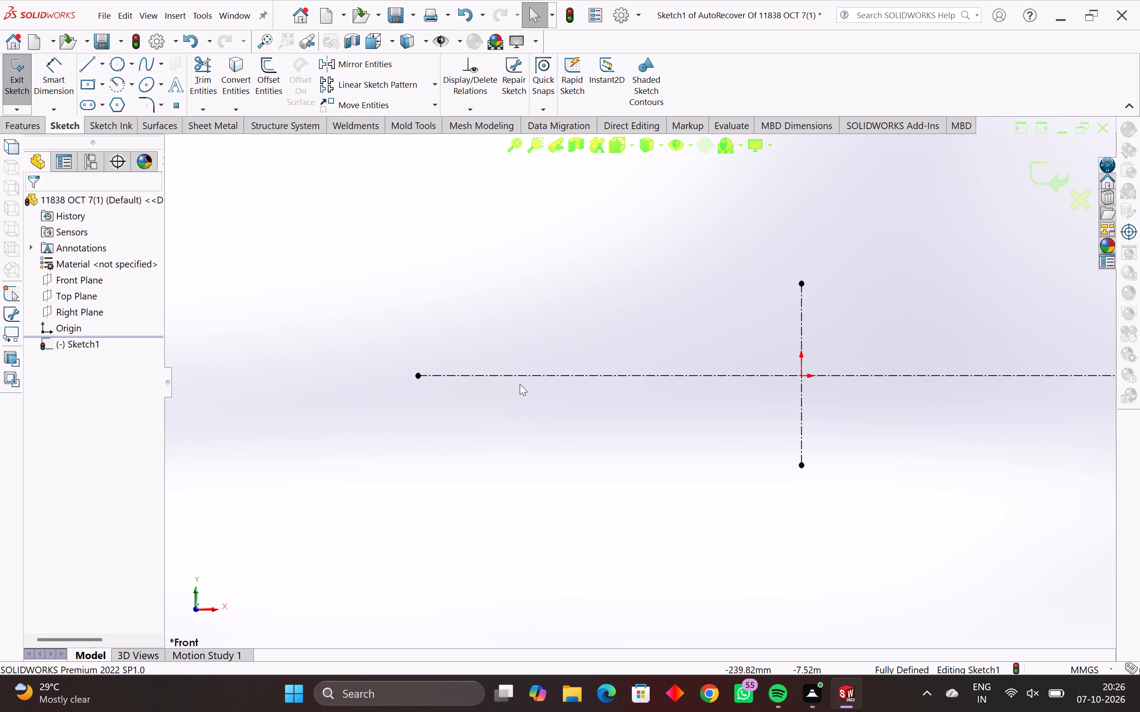
key("Escape")
key("Escape")
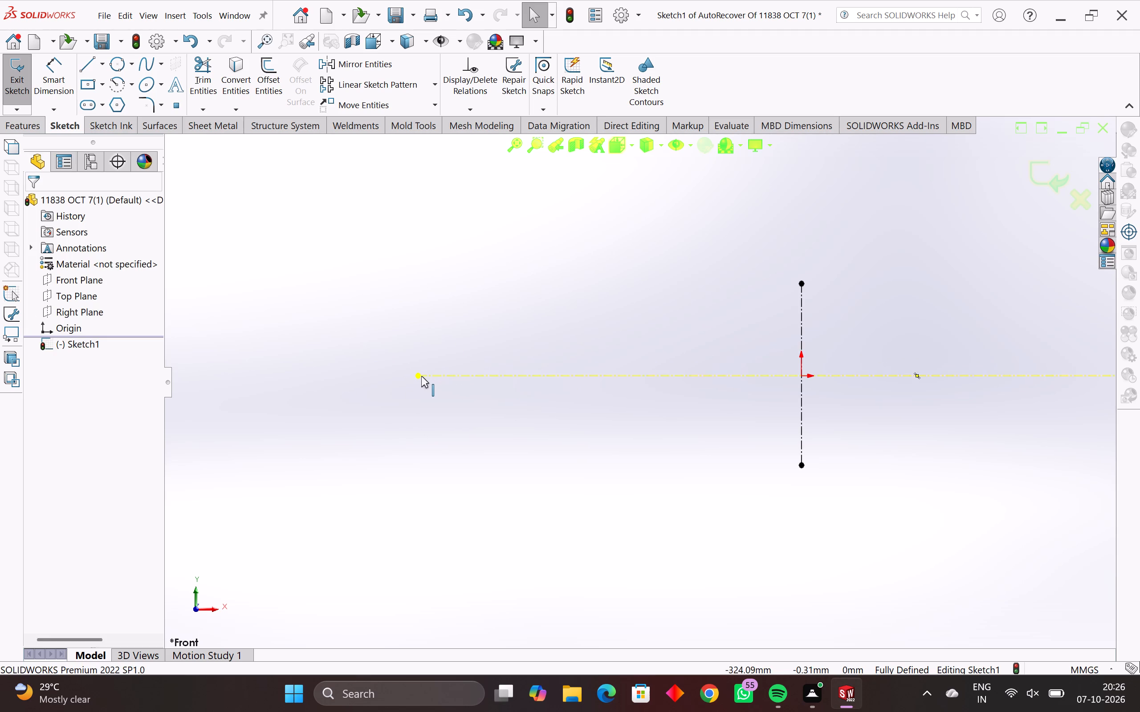
left_click_drag(419, 375, 570, 391)
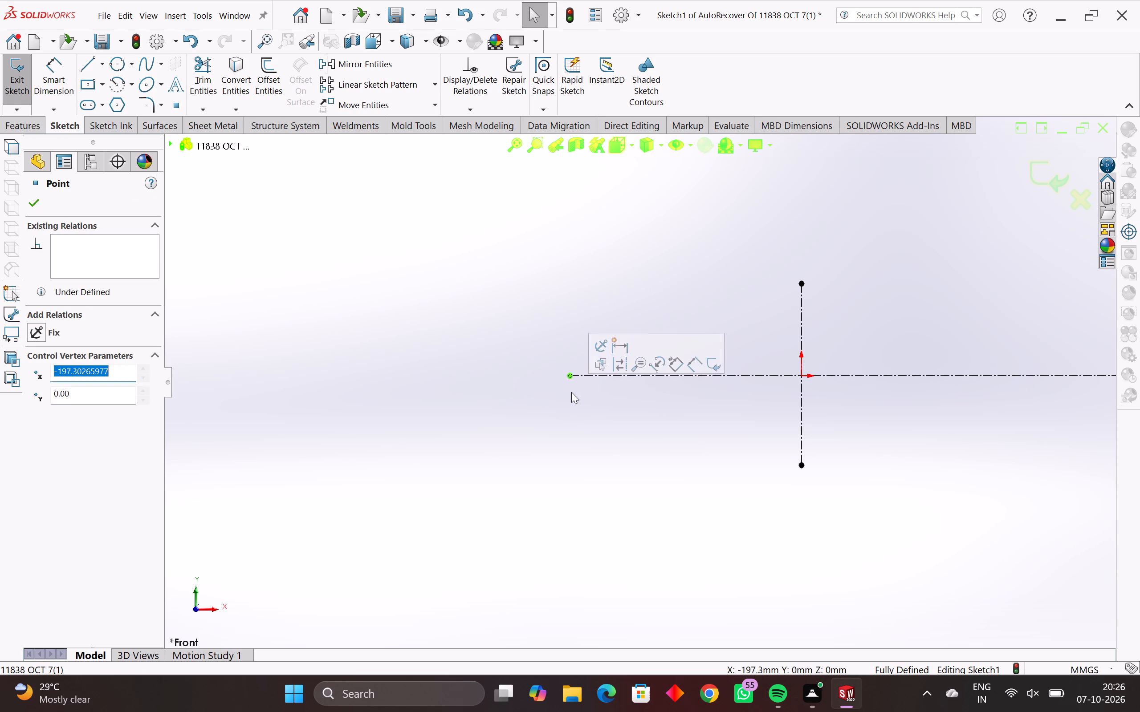
Extend the vertical centerline to about 115 mm above and about 114 mm below the origin.
scroll(806, 305, "up", 4)
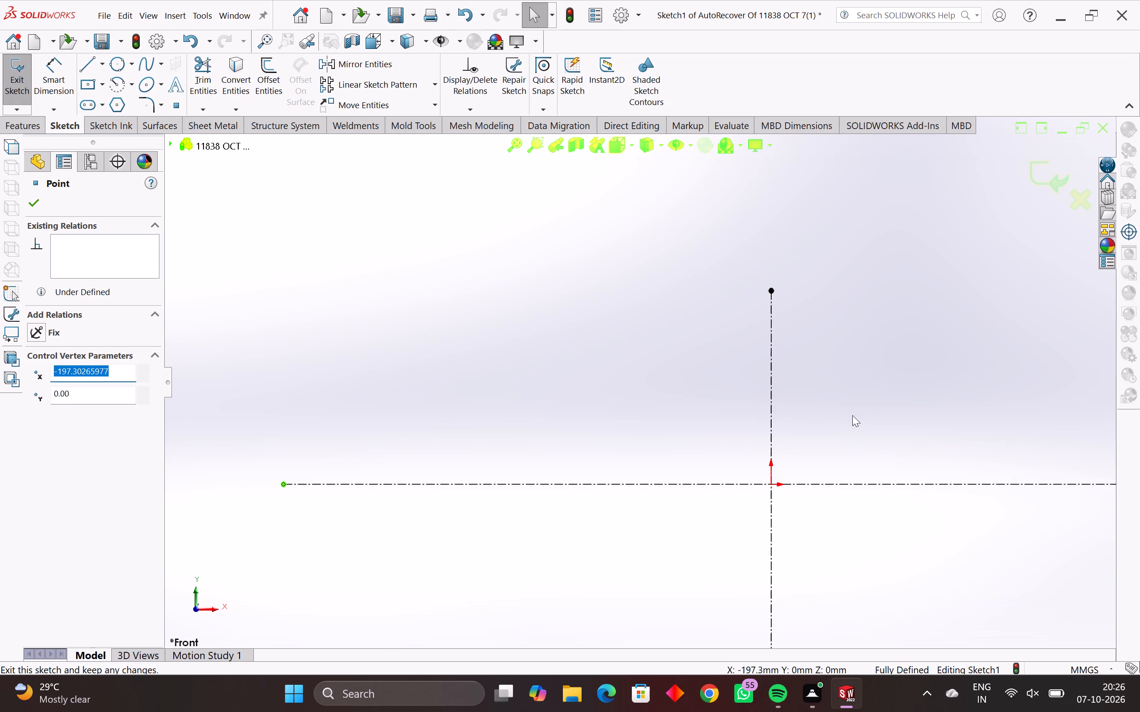
scroll(849, 431, "down", 3)
scroll(817, 450, "up", 4)
scroll(564, 295, "down", 3)
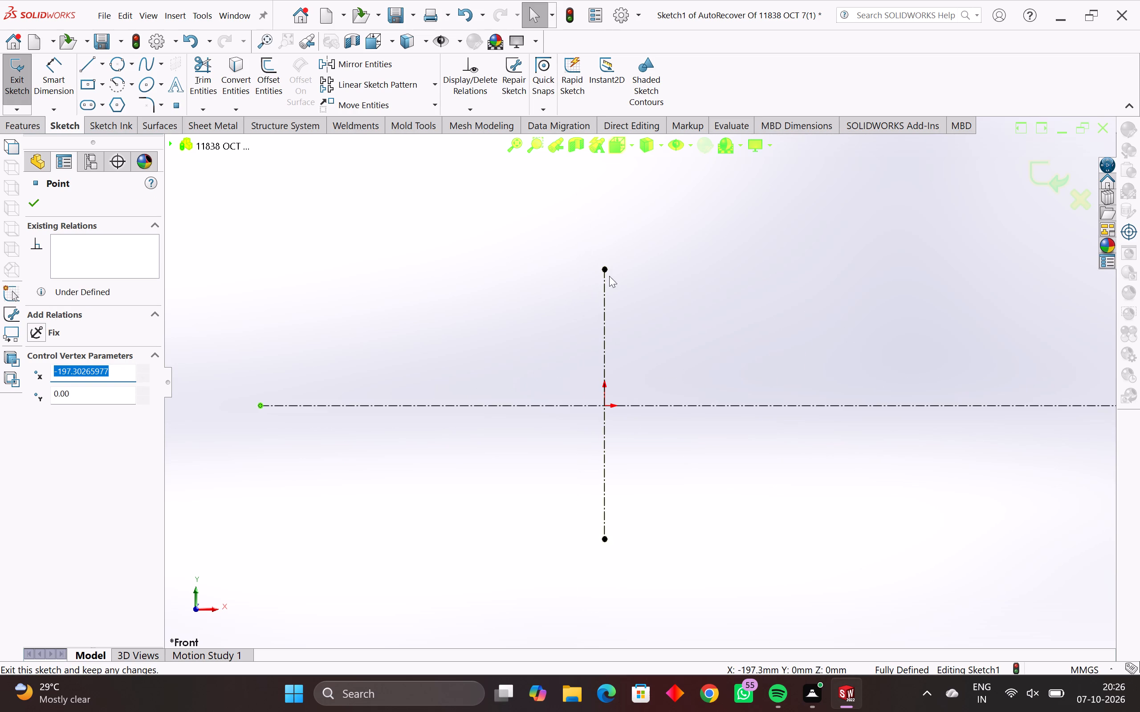
left_click_drag(604, 268, 604, 206)
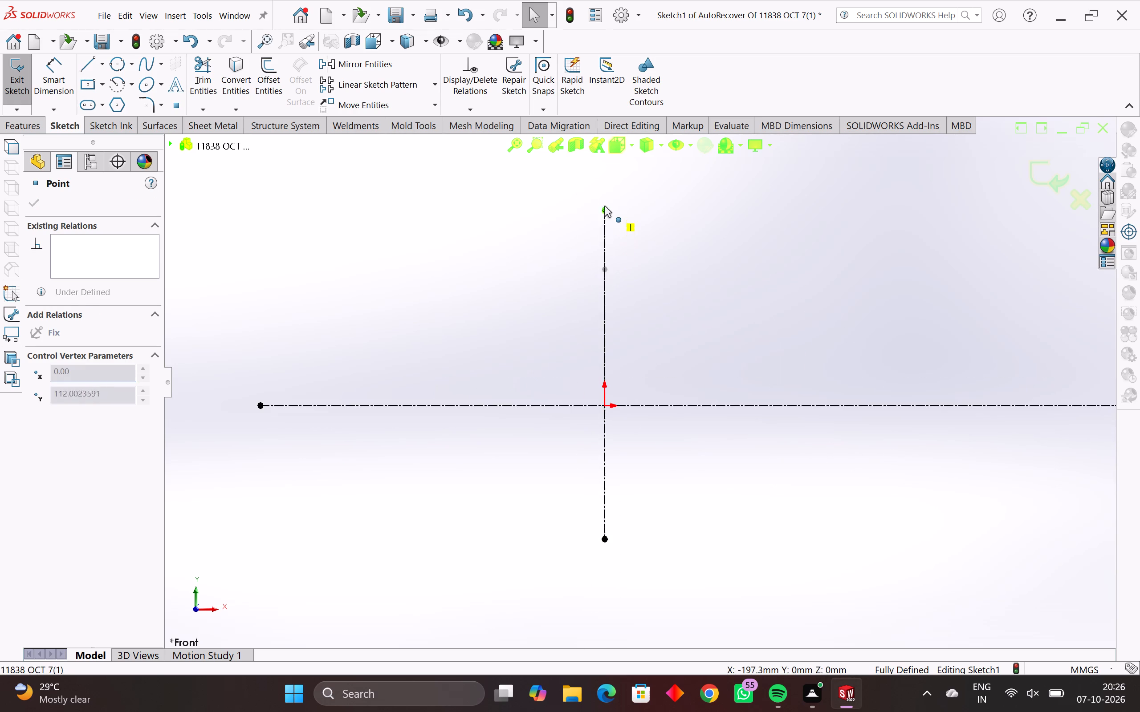
left_click_drag(604, 206, 604, 205)
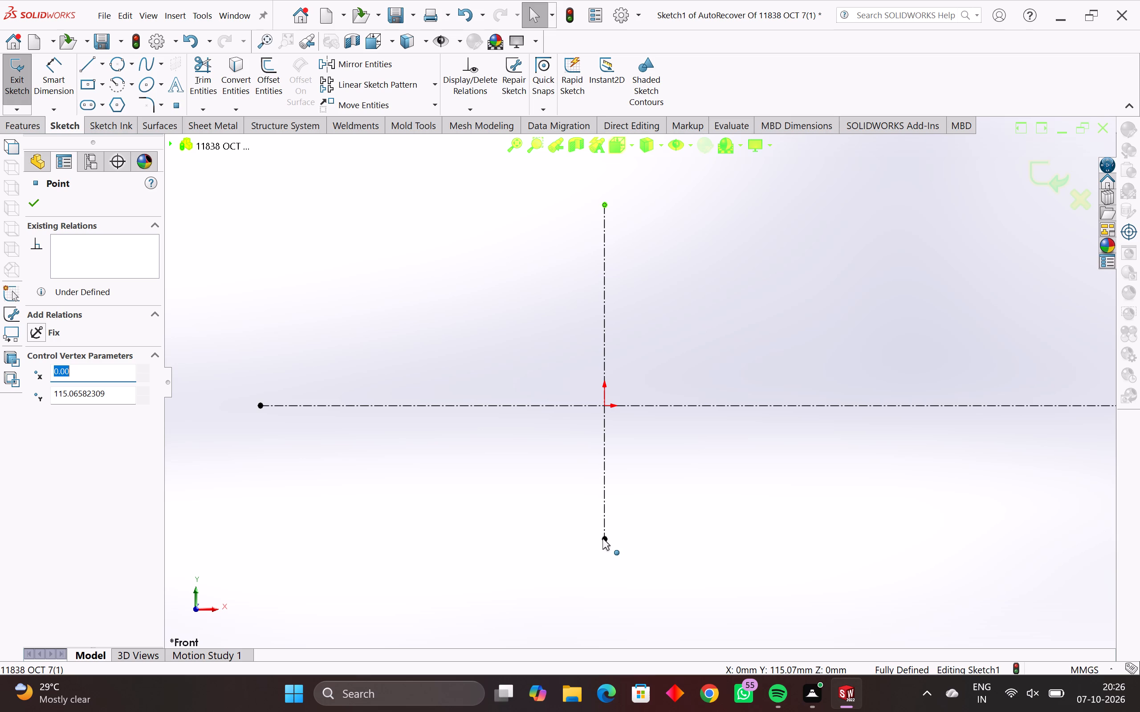
left_click_drag(603, 538, 608, 605)
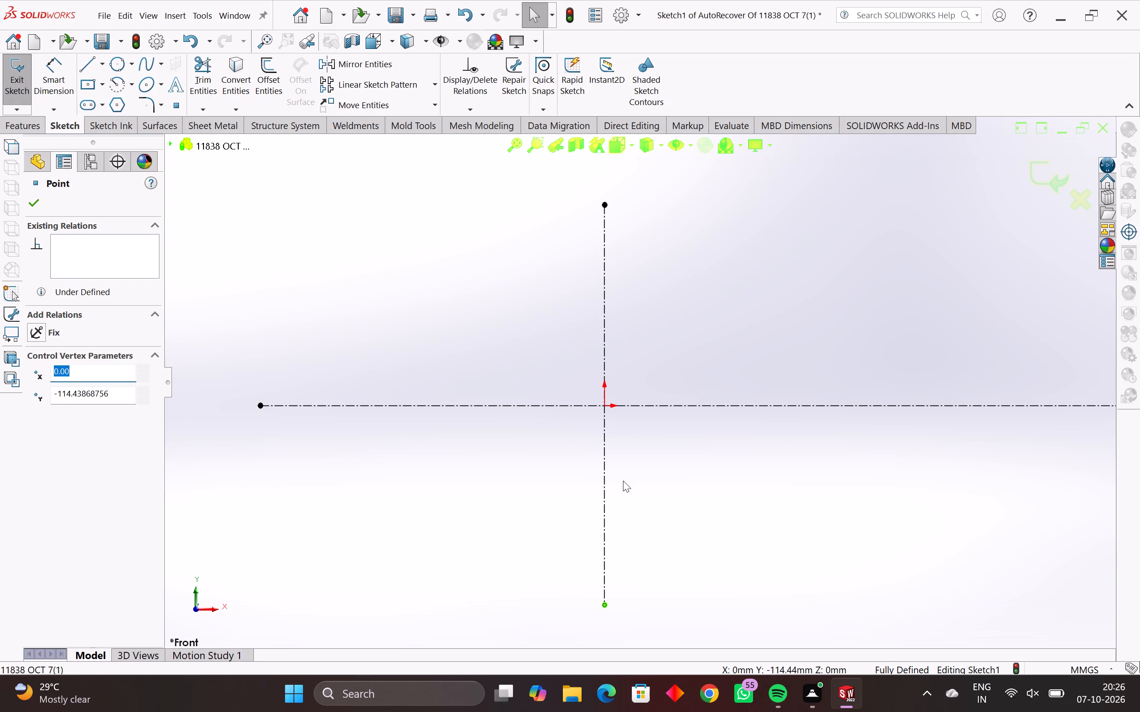
key("Escape")
key("Escape")
Sketch two concentric center circles at the origin with radii of about 34 mm and 51 mm.
scroll(594, 382, "up", 1)
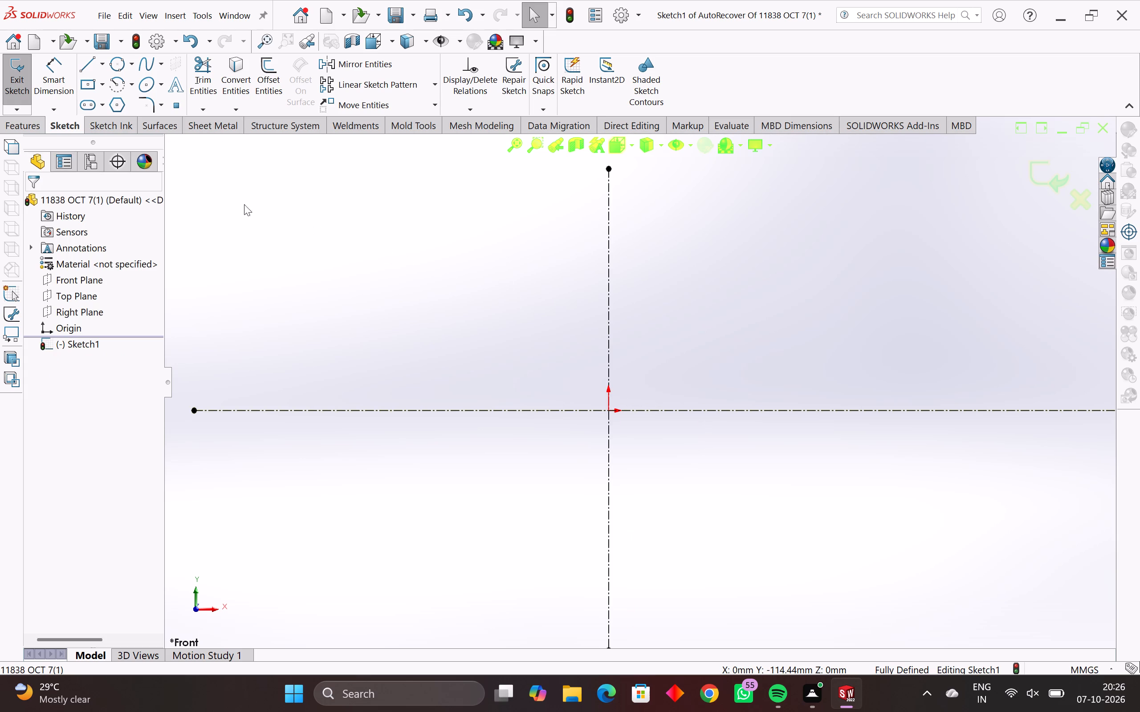
left_click(126, 69)
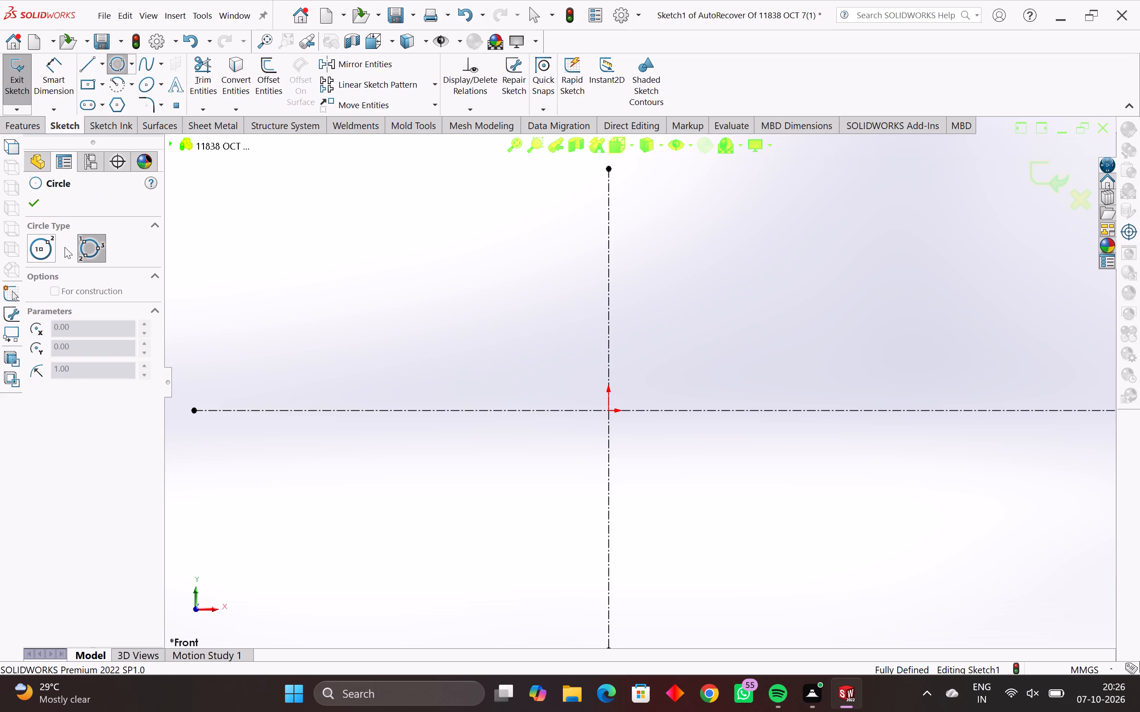
left_click(45, 244)
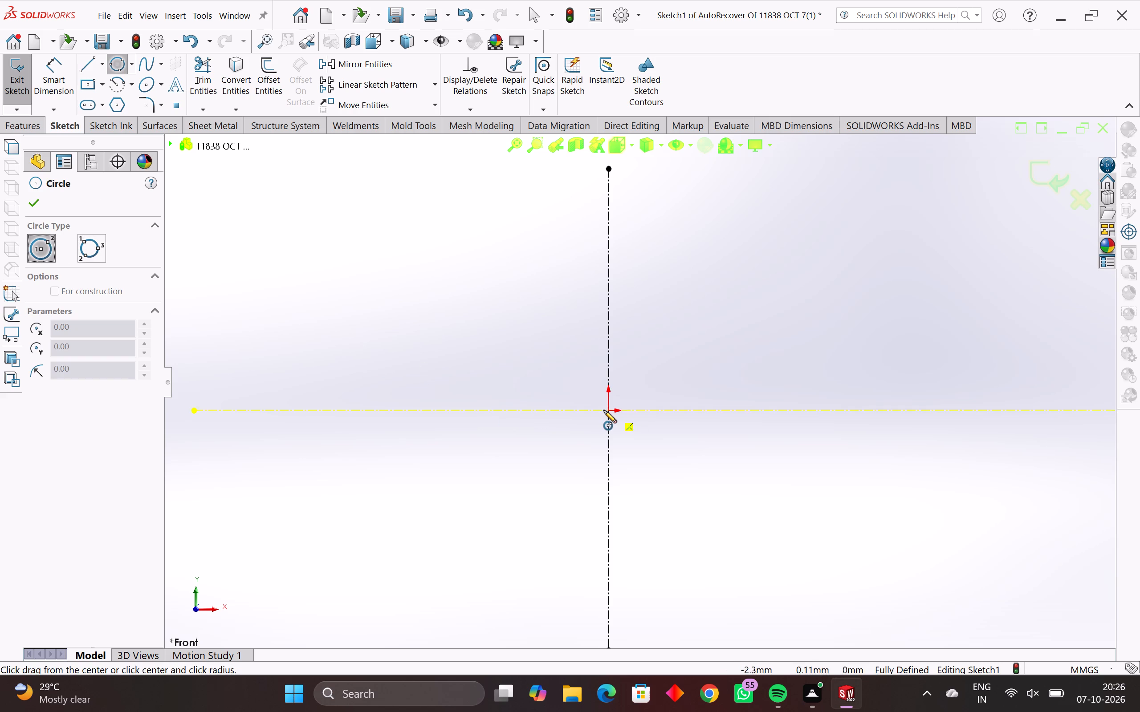
left_click(608, 412)
left_click(657, 462)
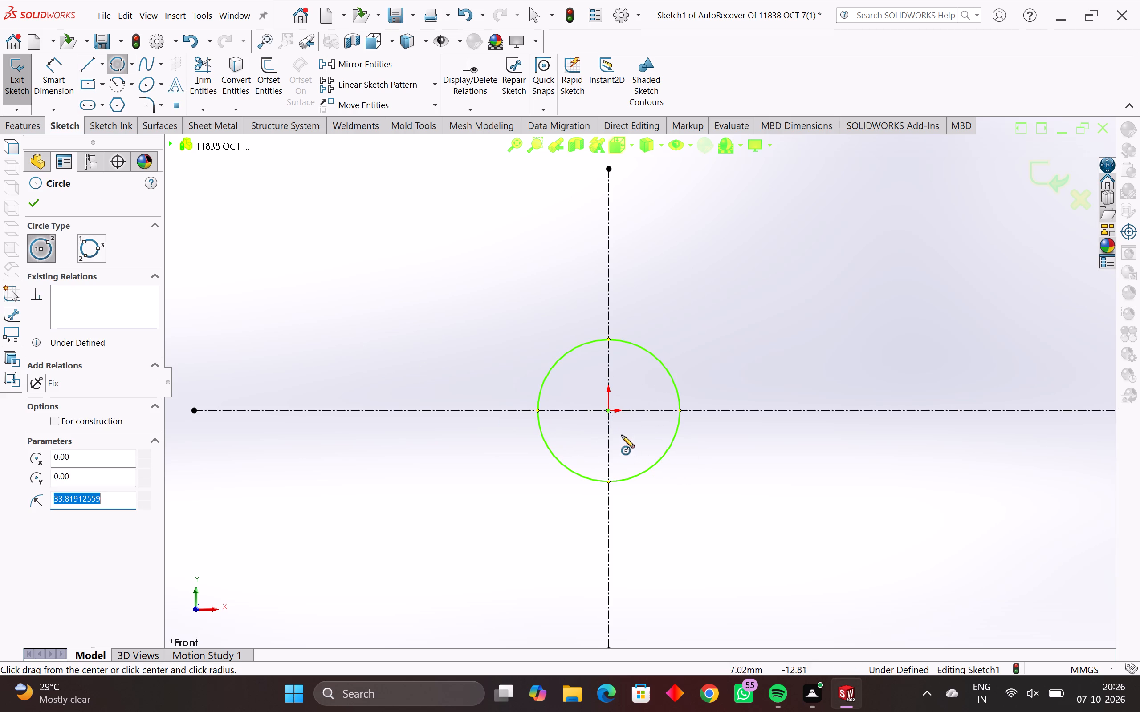
left_click(610, 412)
left_click(696, 473)
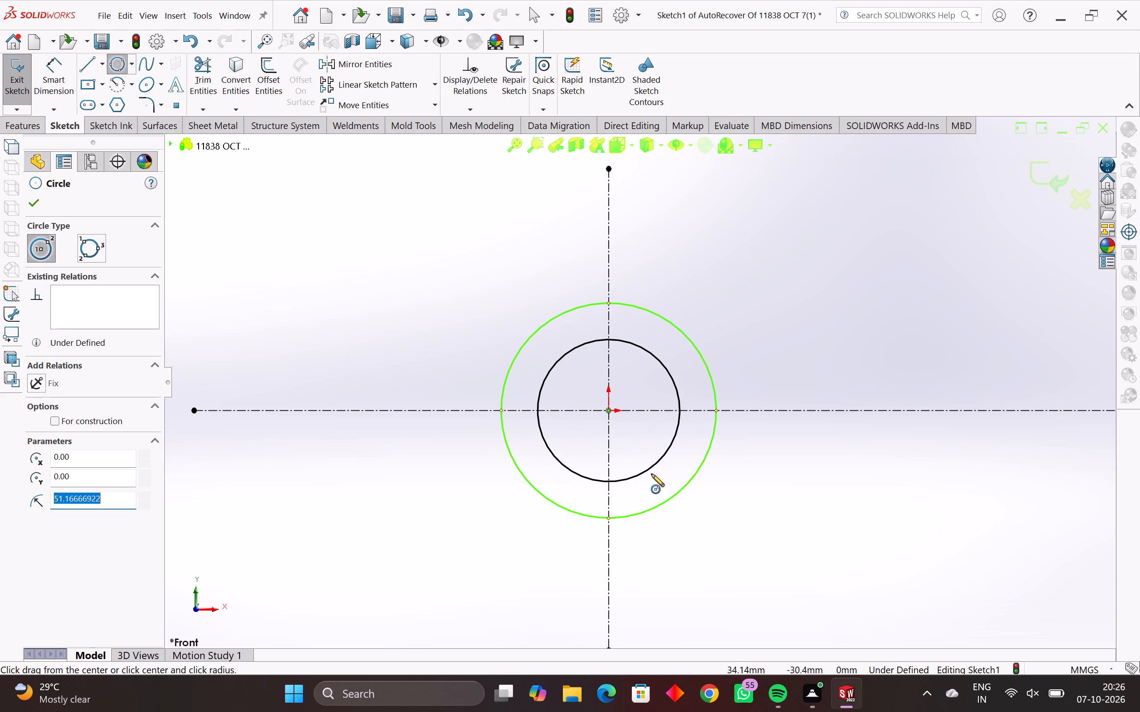
left_click(640, 473)
key("Escape")
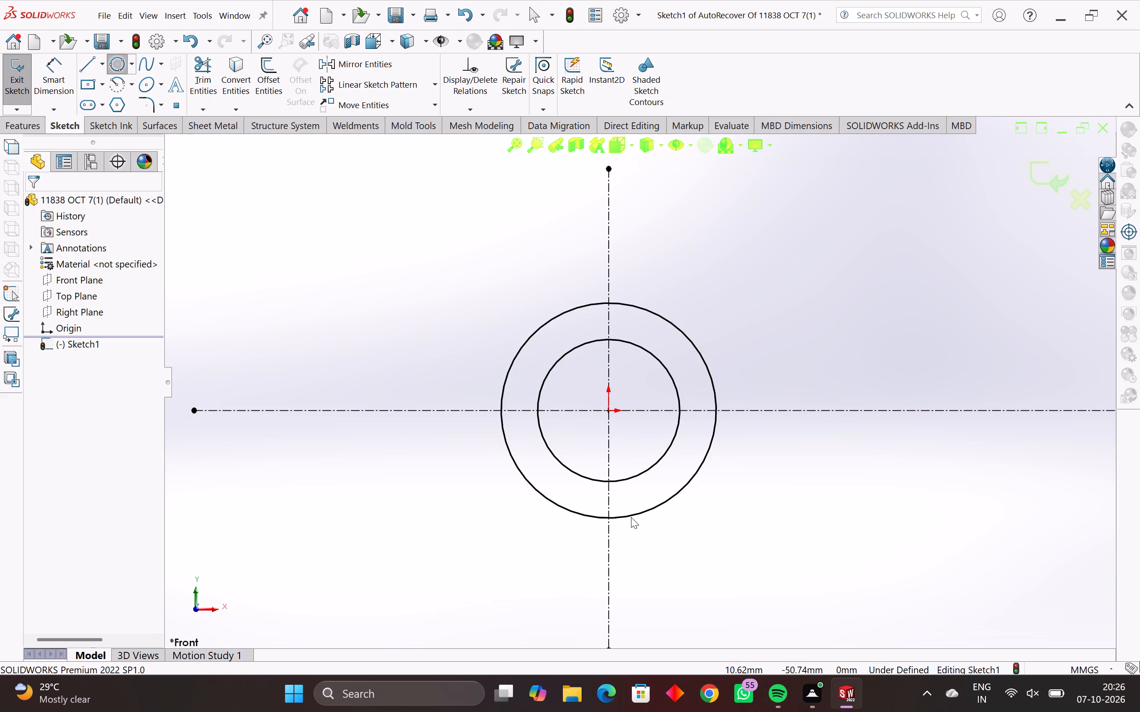
Set the inner circle's radius to 26 mm.
left_click(639, 474)
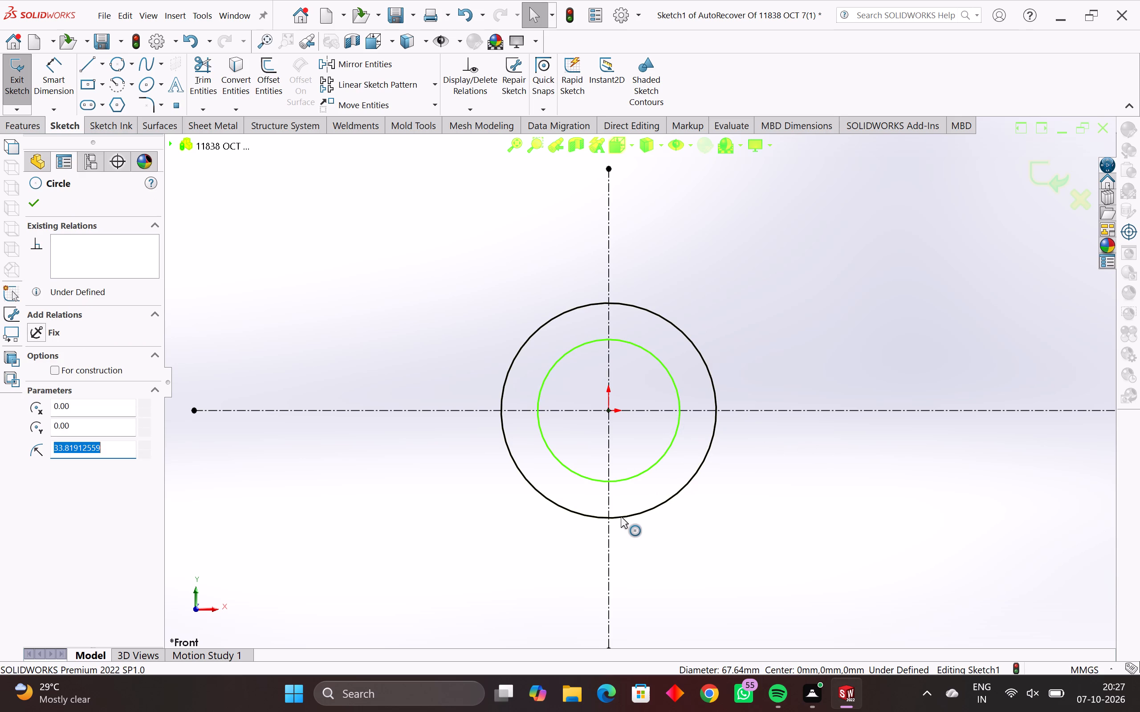
type("26")
key("Return")
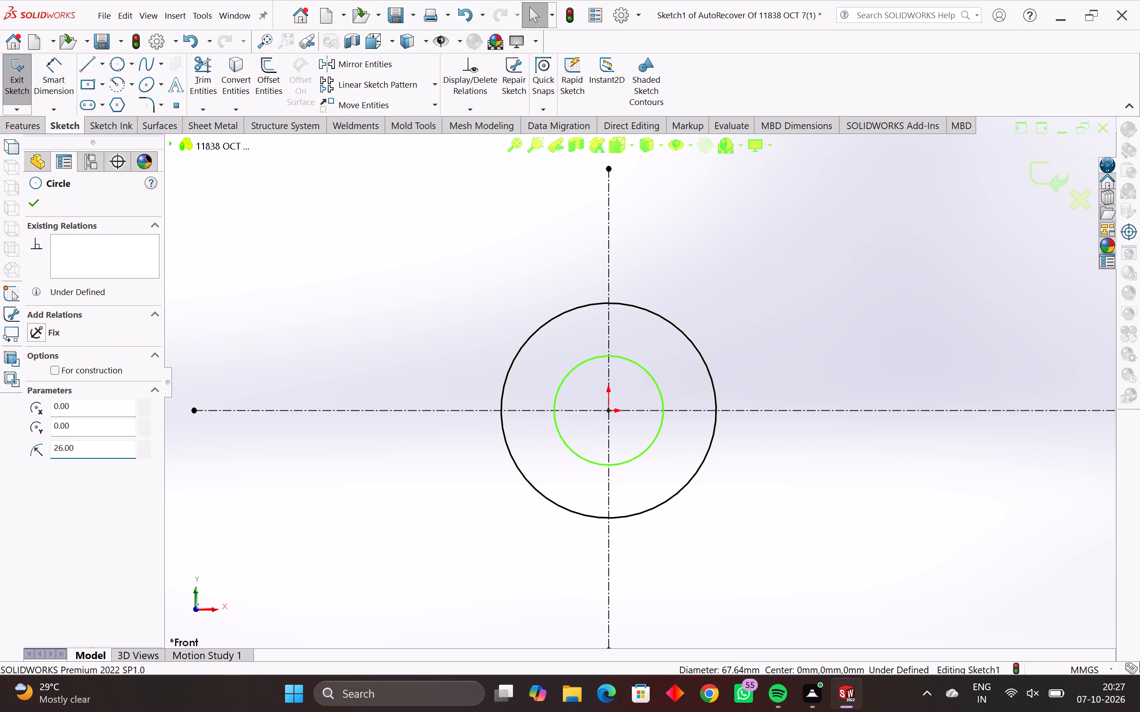
Set the outer circle's radius to 32.5 mm.
left_click(660, 503)
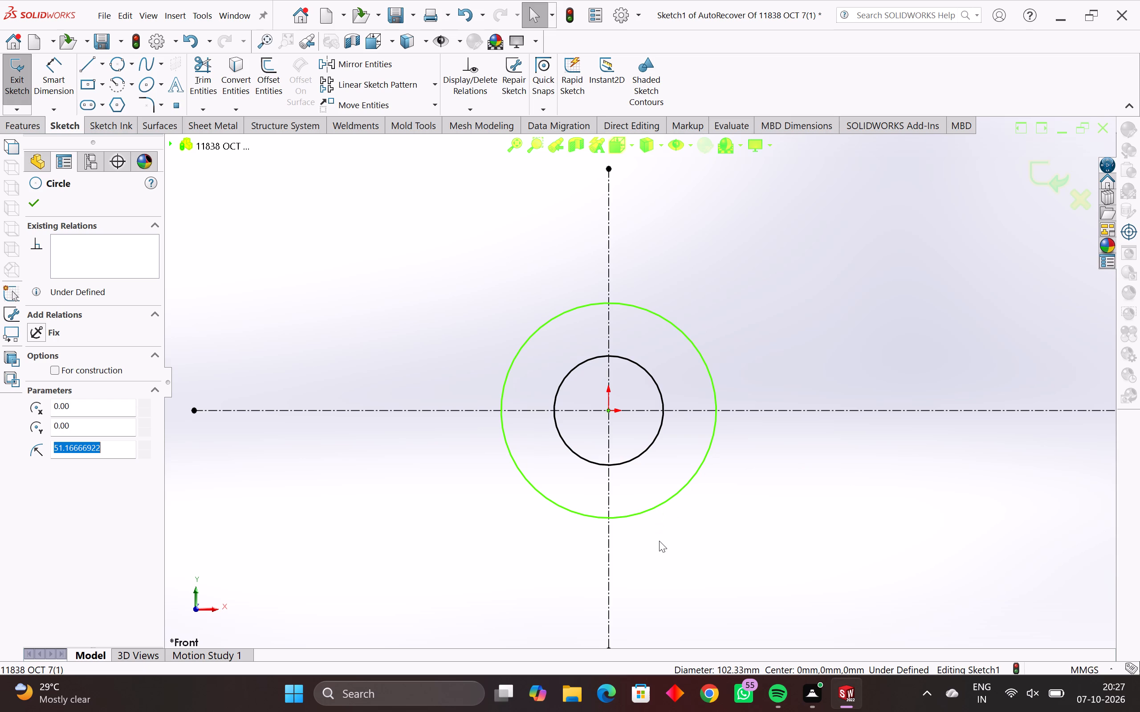
type("32")
key("Return")
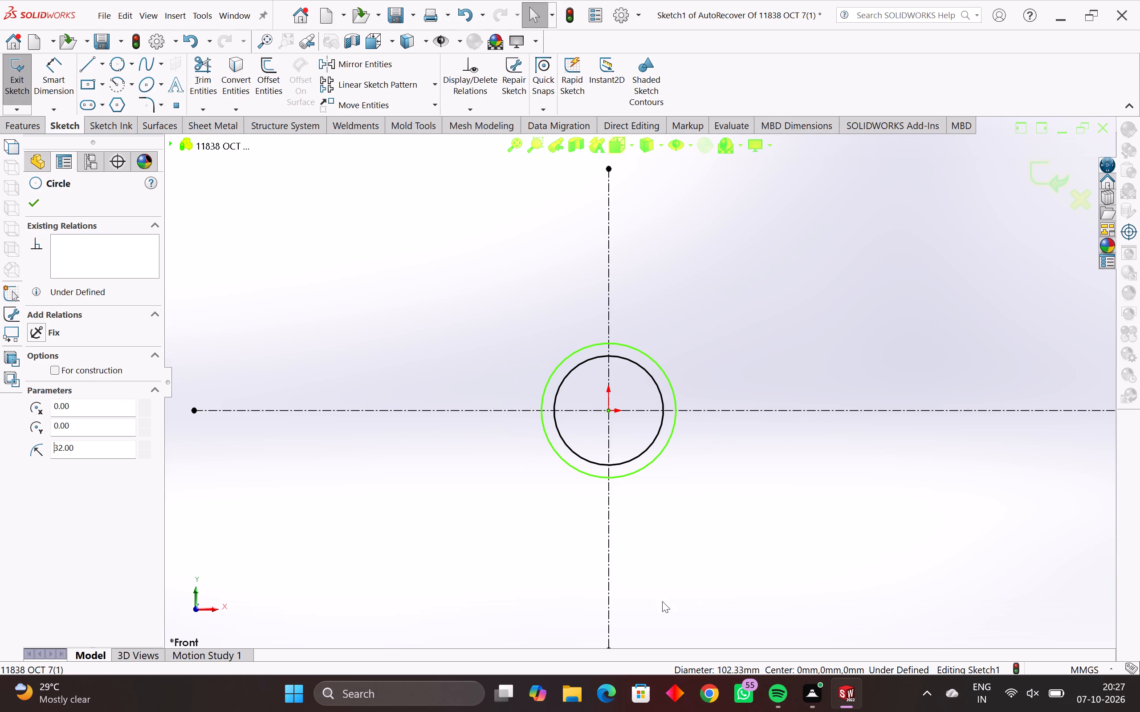
left_click_drag(101, 443, 40, 444)
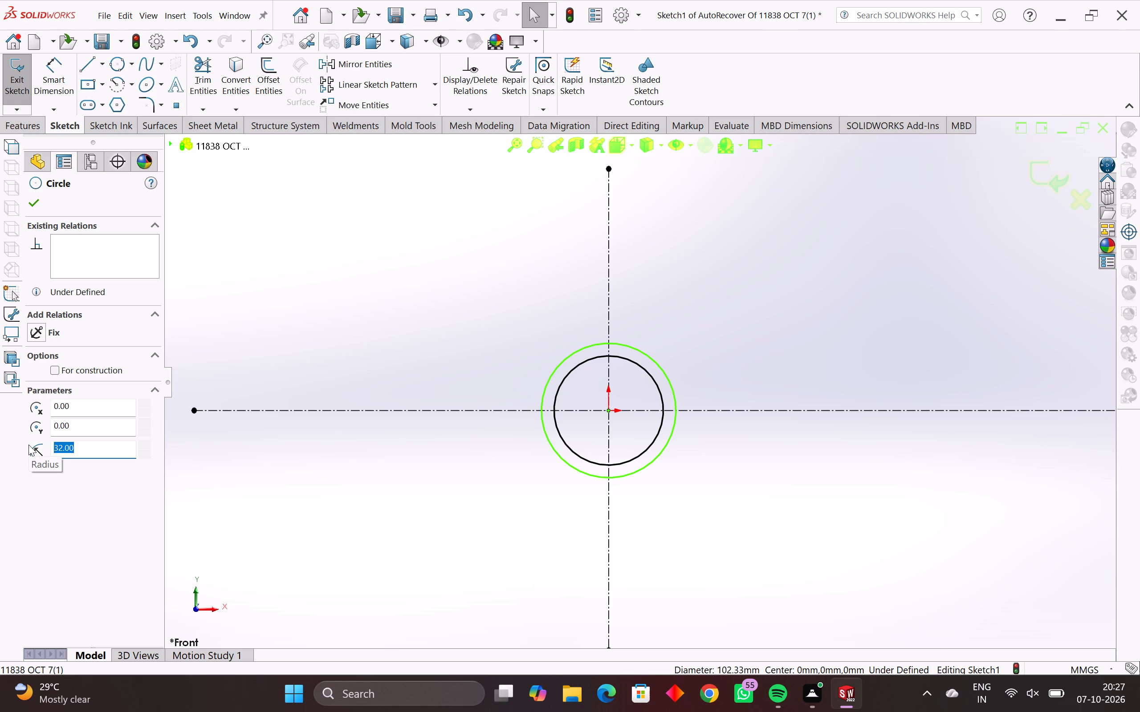
type("32.5")
key("Return")
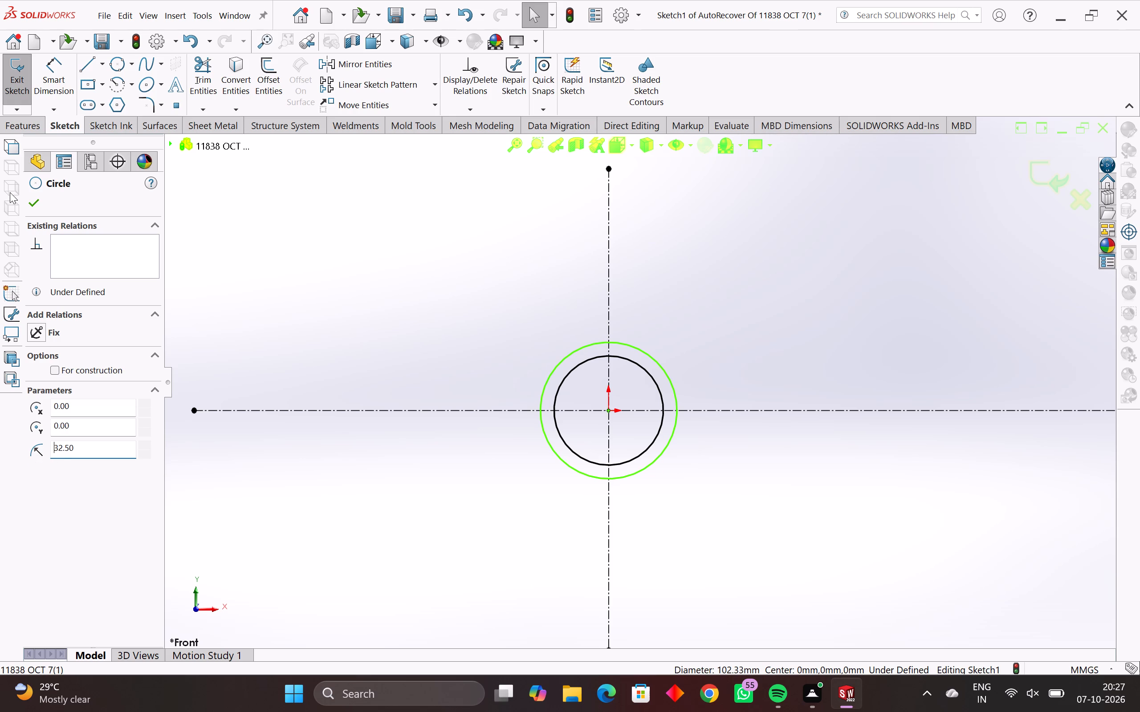
left_click(34, 203)
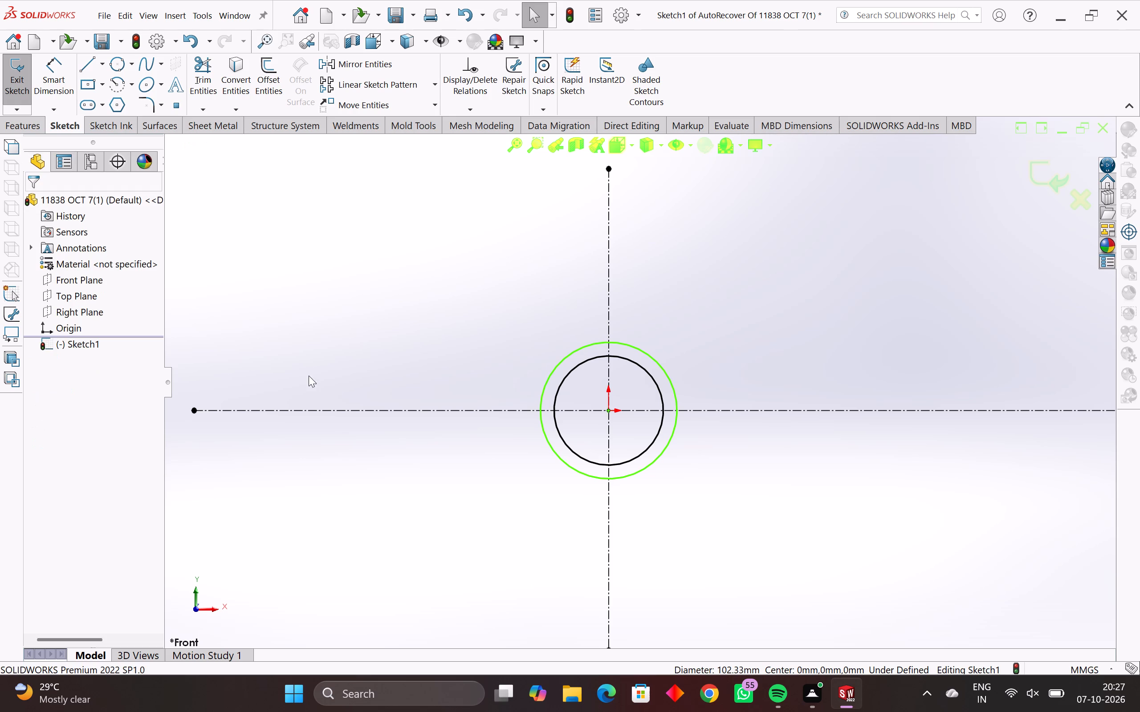
key("Escape")
key("Escape")
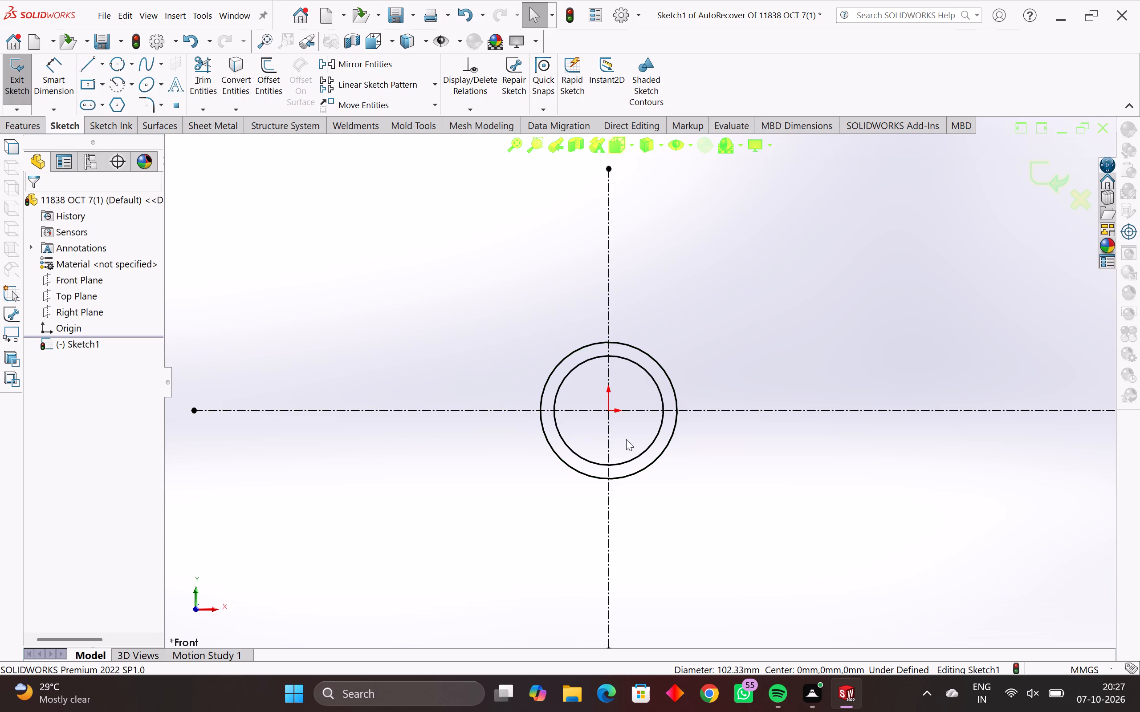
Apply Fully Define Sketch to both circles and both centerlines, calculating the relations and dimensions from the origin.
middle_click_drag(648, 442, 603, 498)
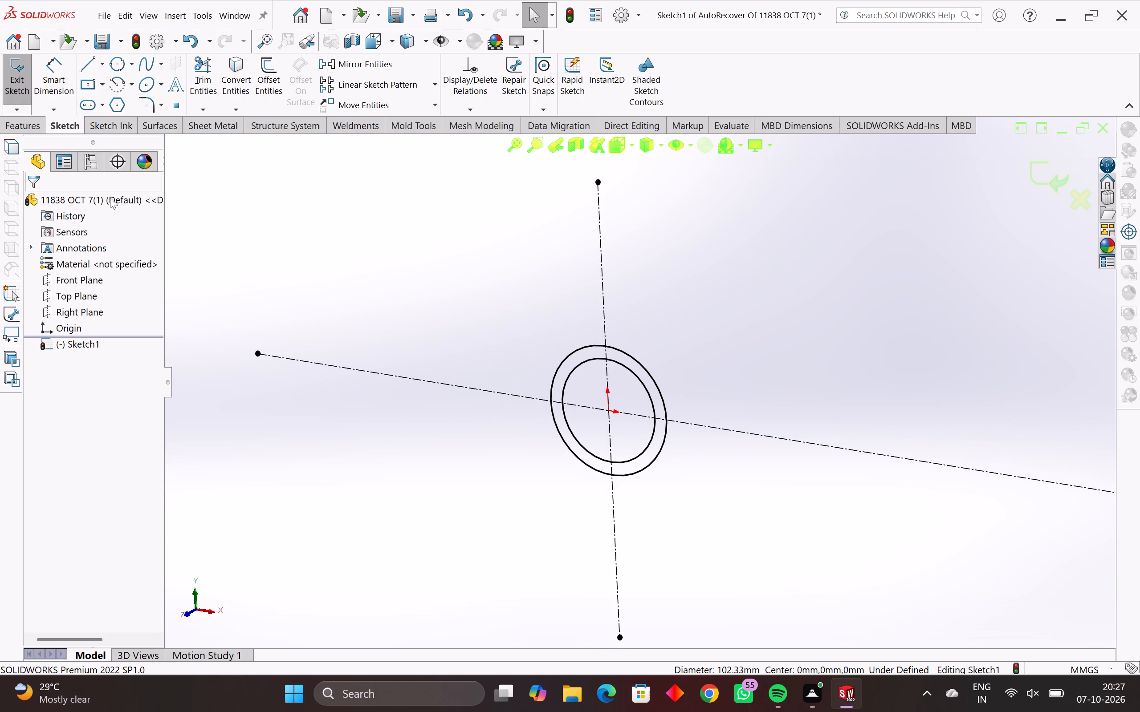
left_click_drag(791, 348, 438, 480)
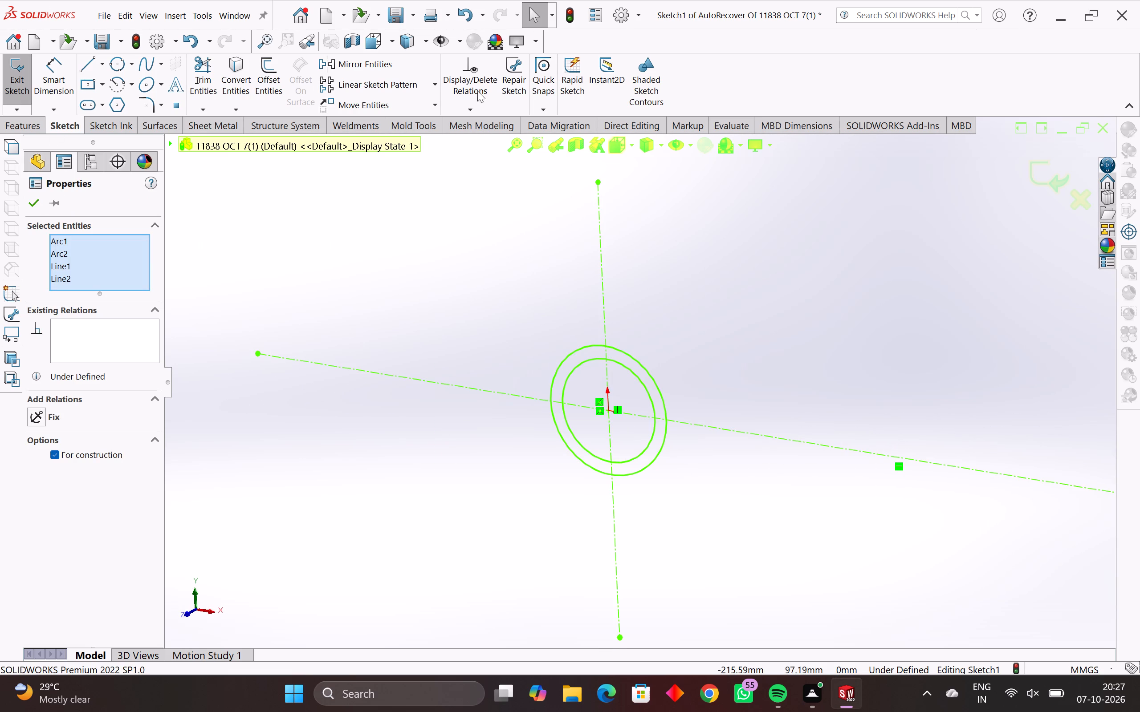
left_click(472, 109)
left_click(488, 164)
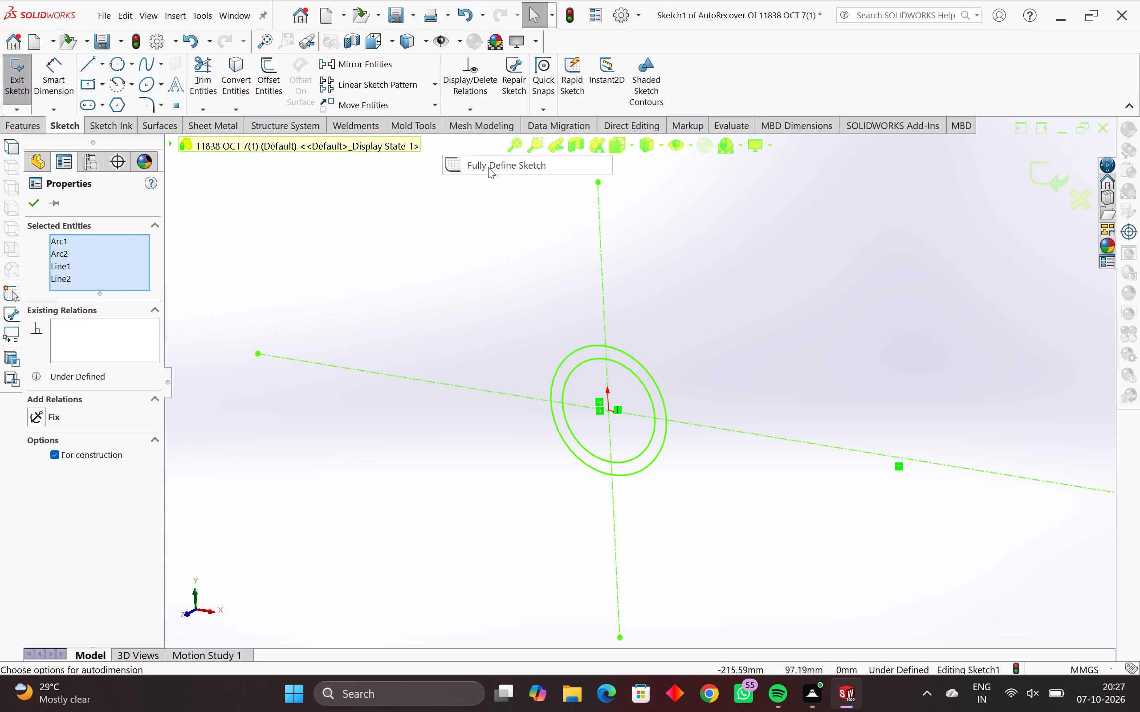
left_click(85, 350)
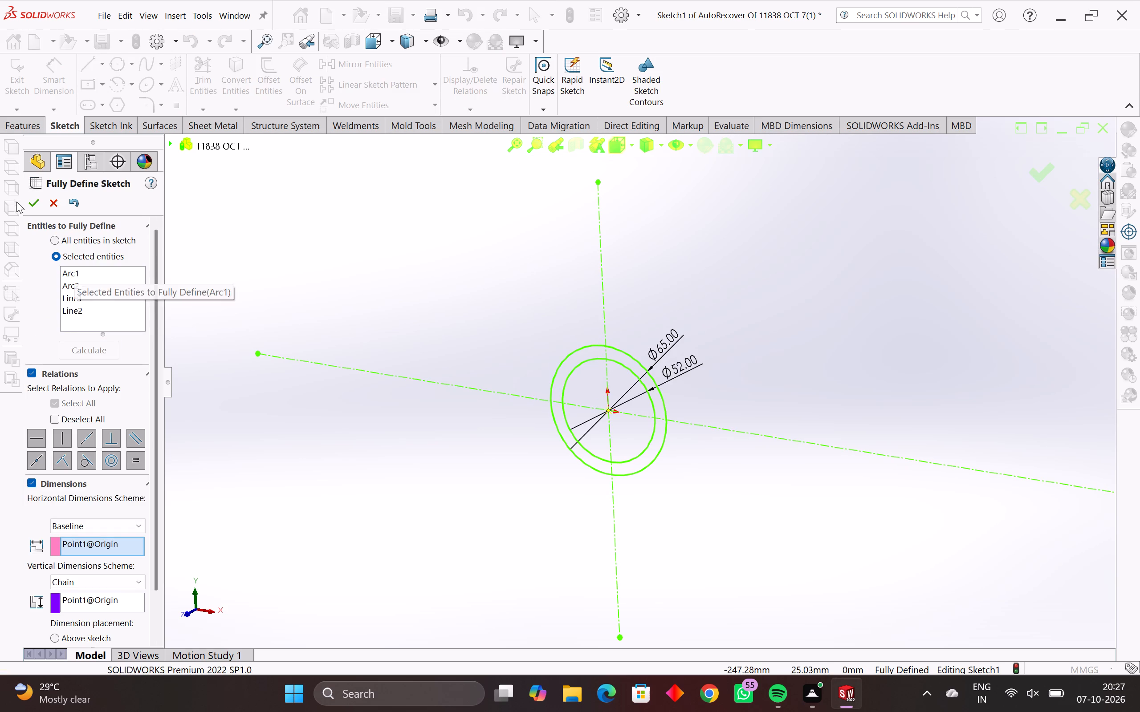
left_click(35, 201)
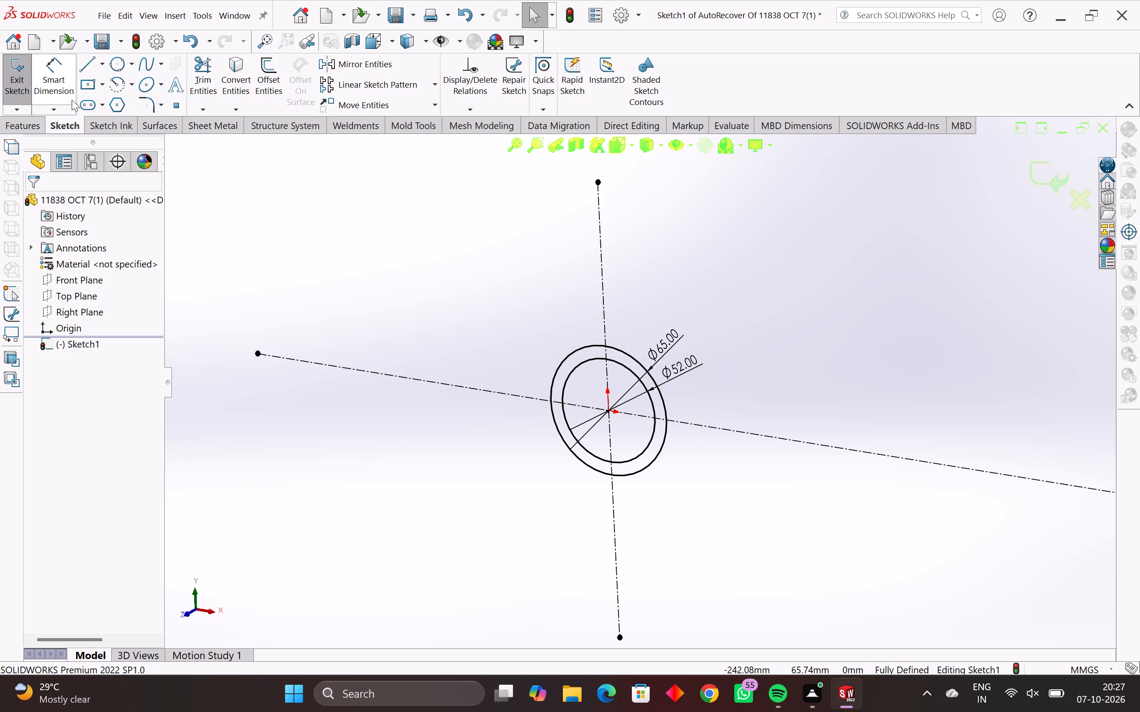
Extrude the concentric-circle sketch as a Mid Plane boss with a depth of 70 mm.
left_click(20, 125)
left_click(18, 89)
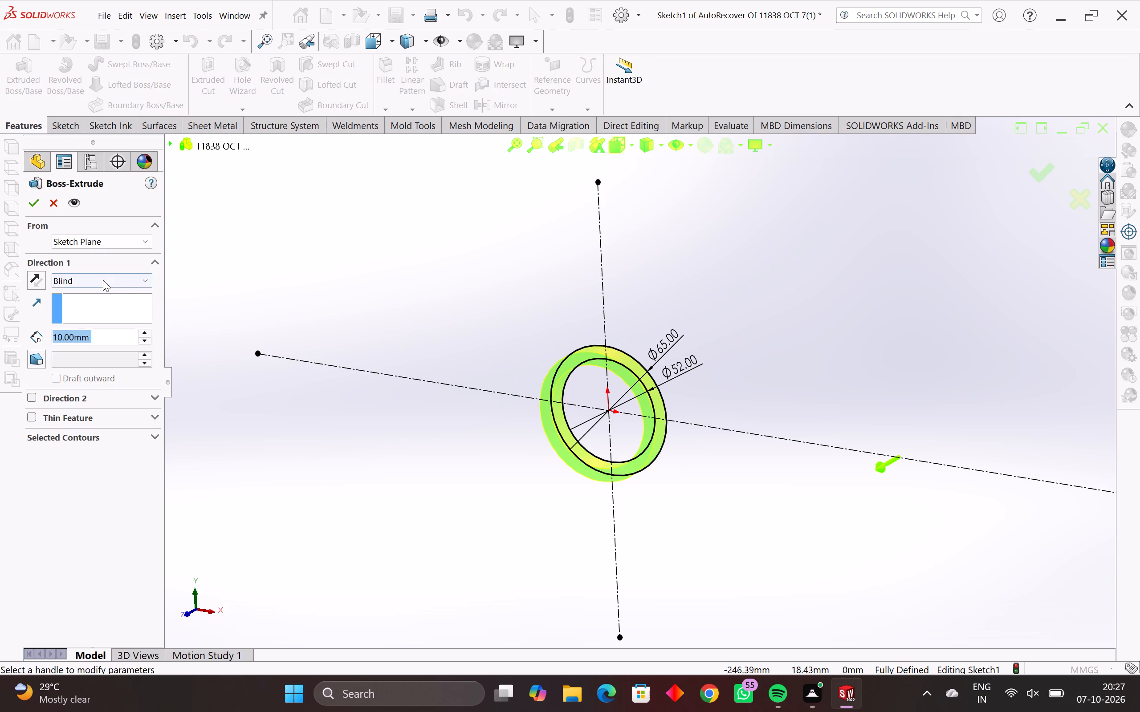
left_click(103, 280)
left_click(99, 348)
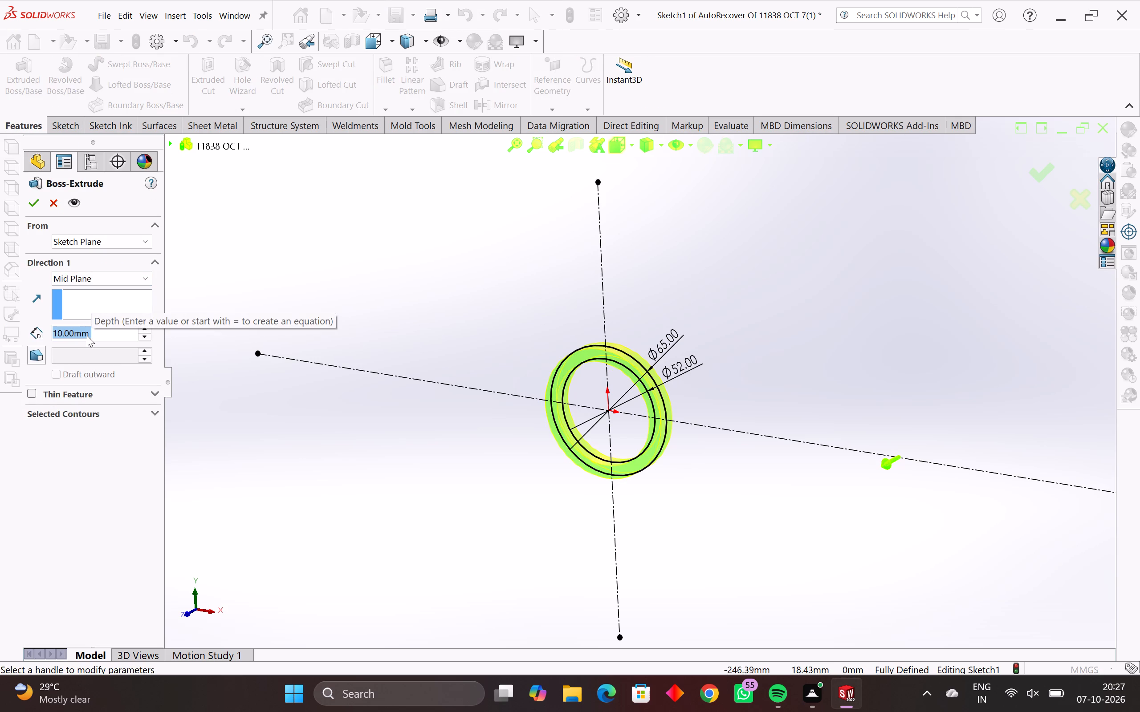
type("70")
key("Return")
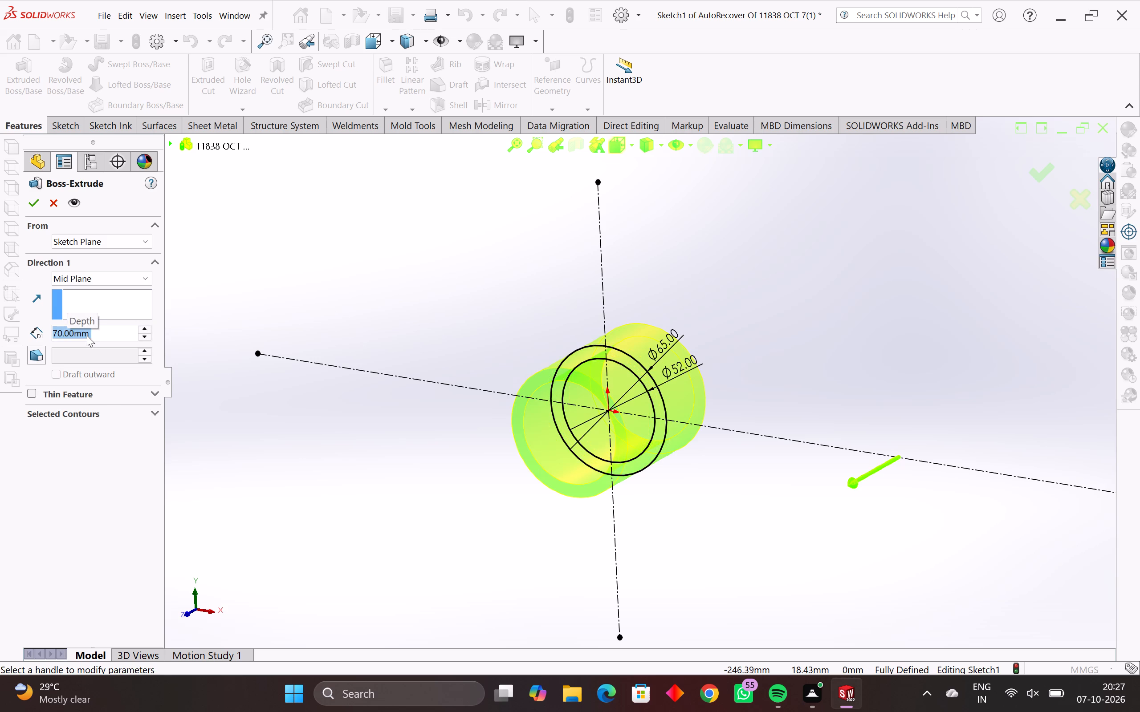
key("Return")
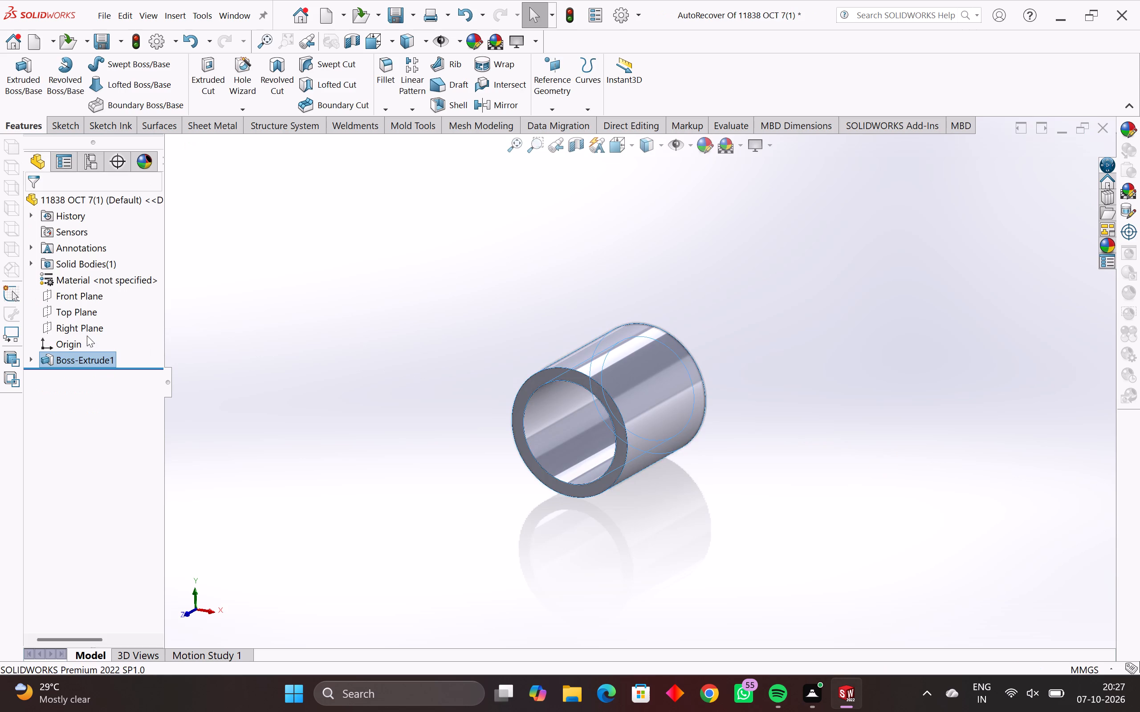
Start a new sketch on the Front Plane and draw a vertical centerline through the origin, extending beyond the tube at both ends.
left_click(82, 298)
left_click(92, 282)
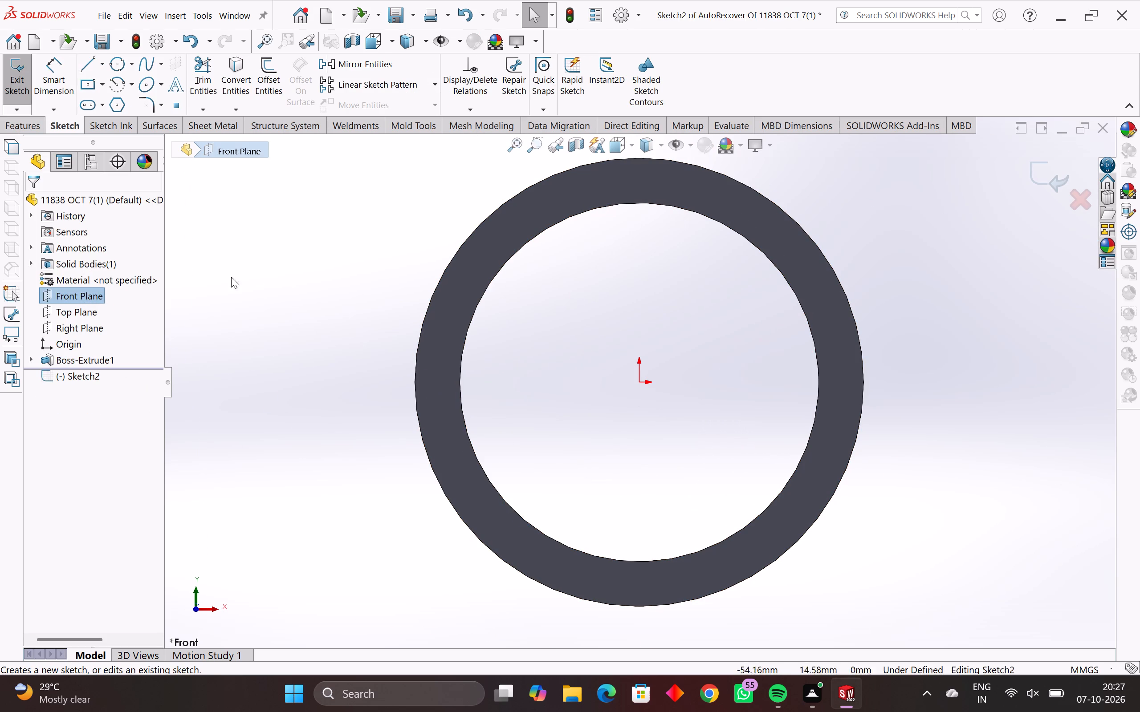
scroll(655, 412, "down", 2)
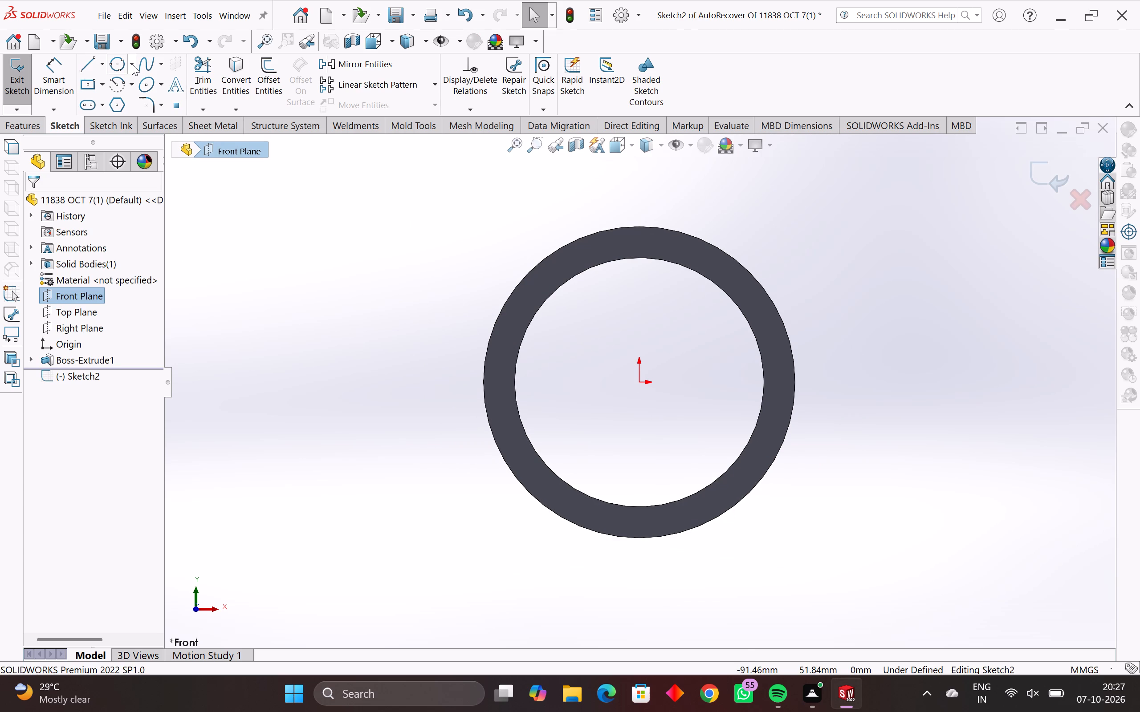
left_click(104, 66)
left_click(117, 106)
scroll(662, 174, "down", 2)
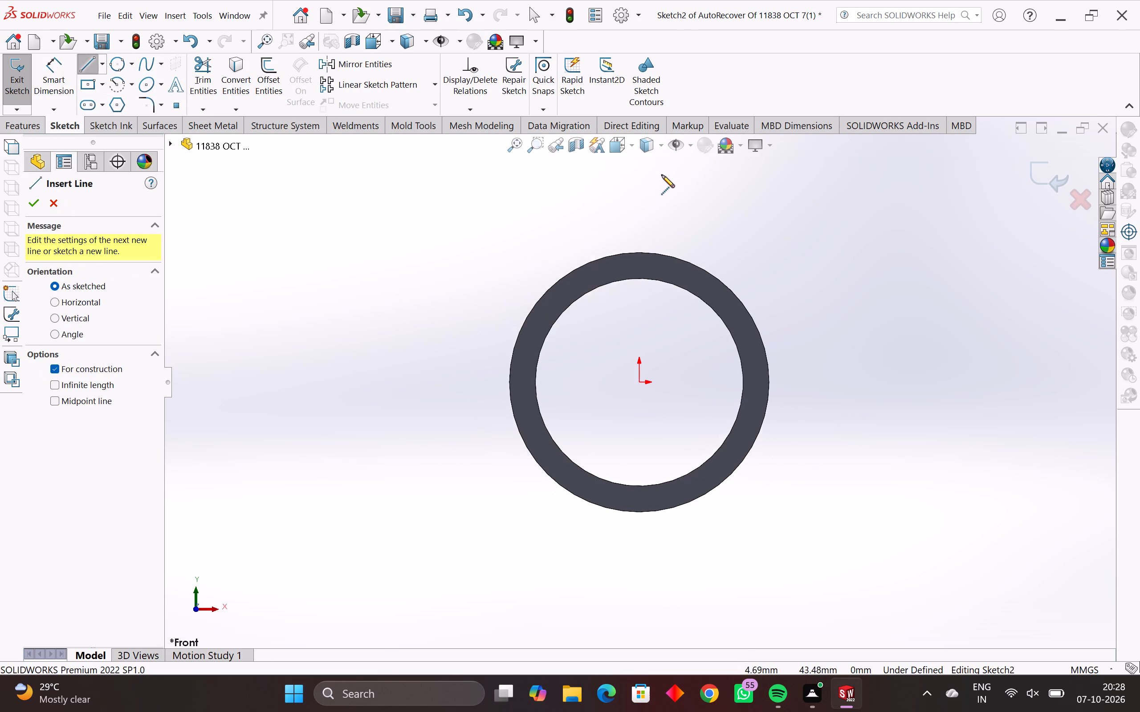
scroll(662, 175, "down", 2)
left_click(641, 220)
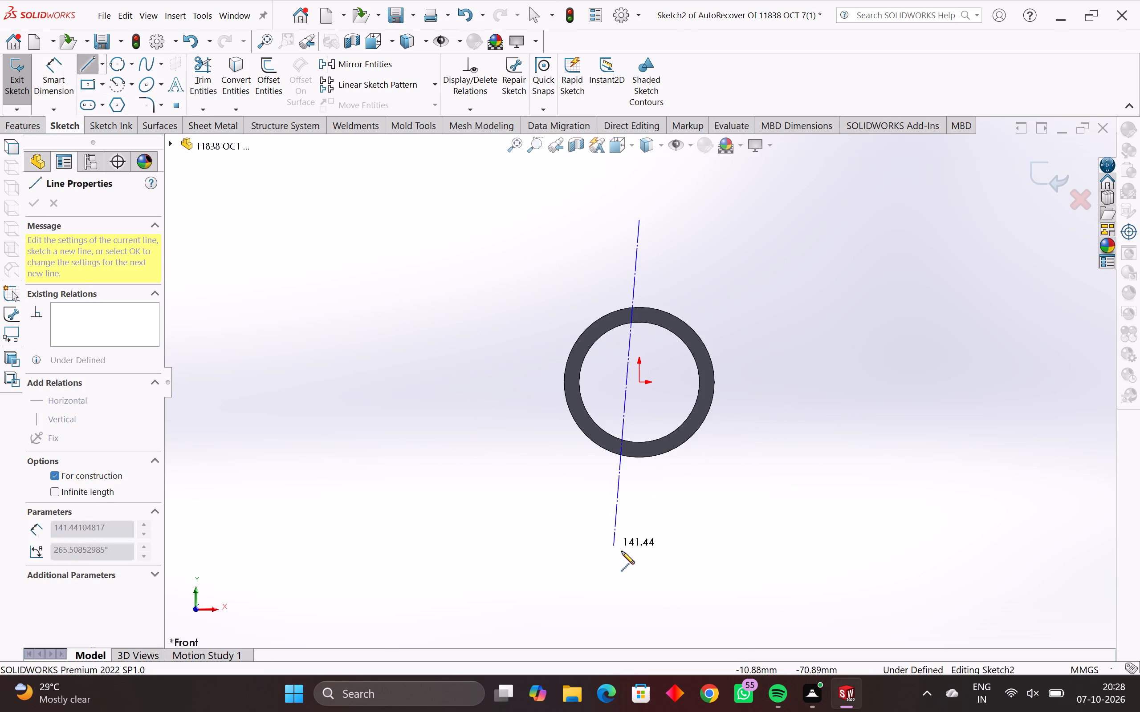
left_click(640, 568)
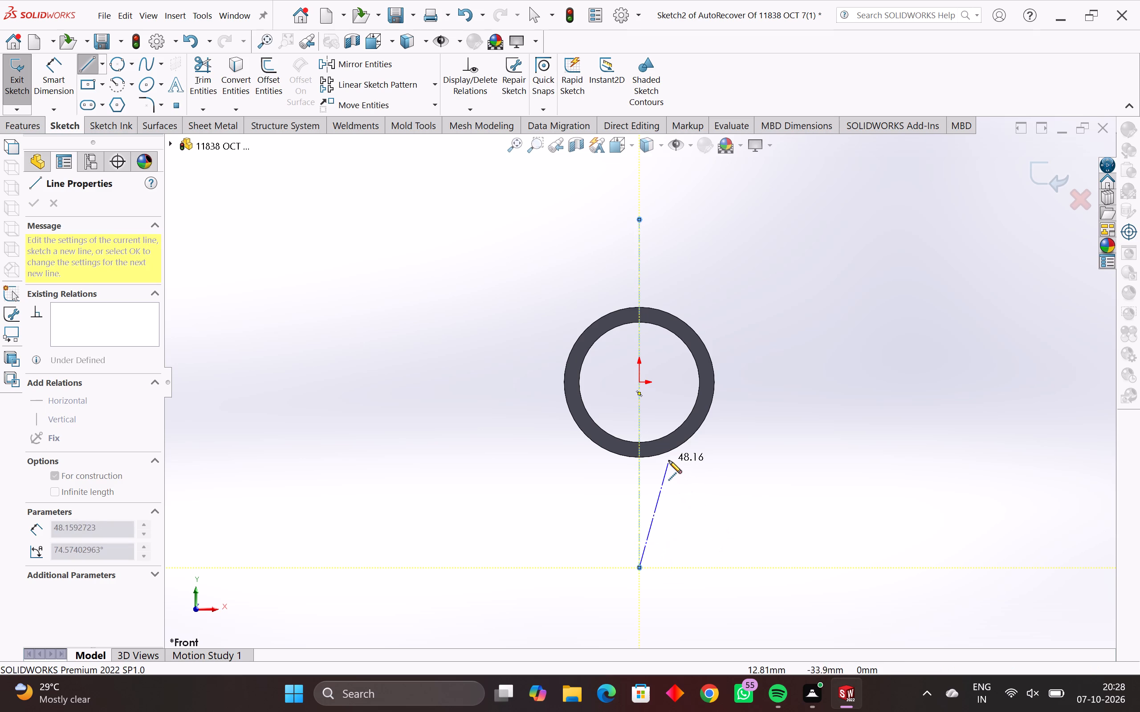
key("Escape")
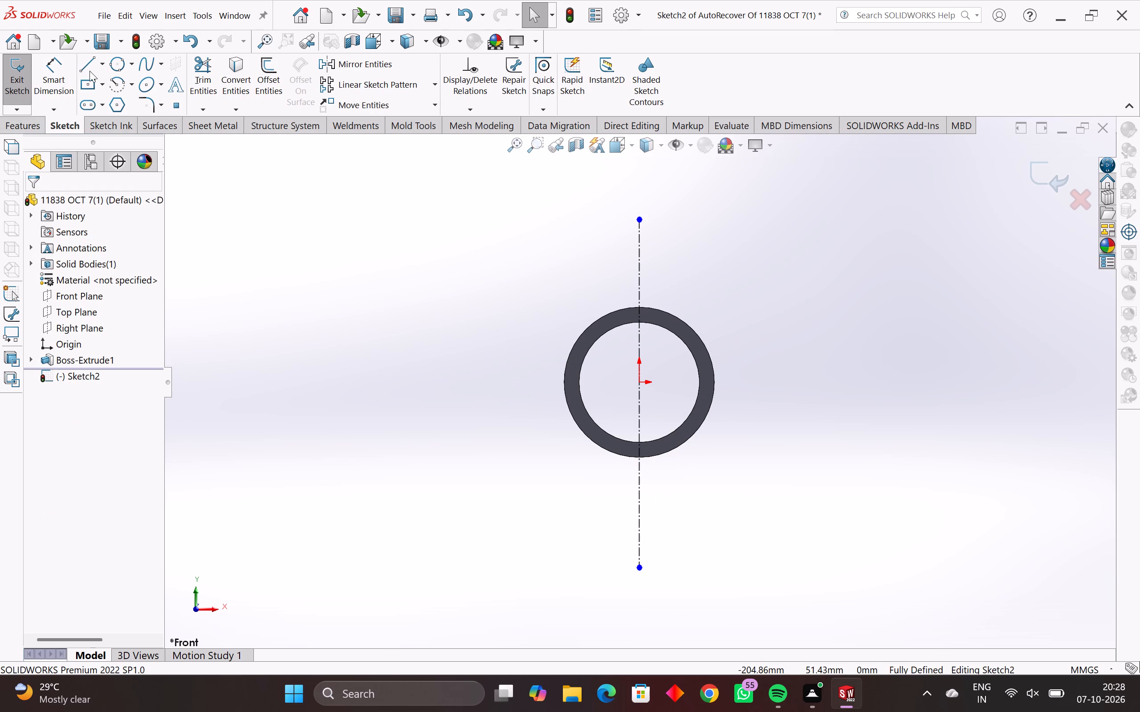
Sketch a horizontal centerline about 363 mm long through the origin, extending much farther on the tube's positive X side.
key("Return")
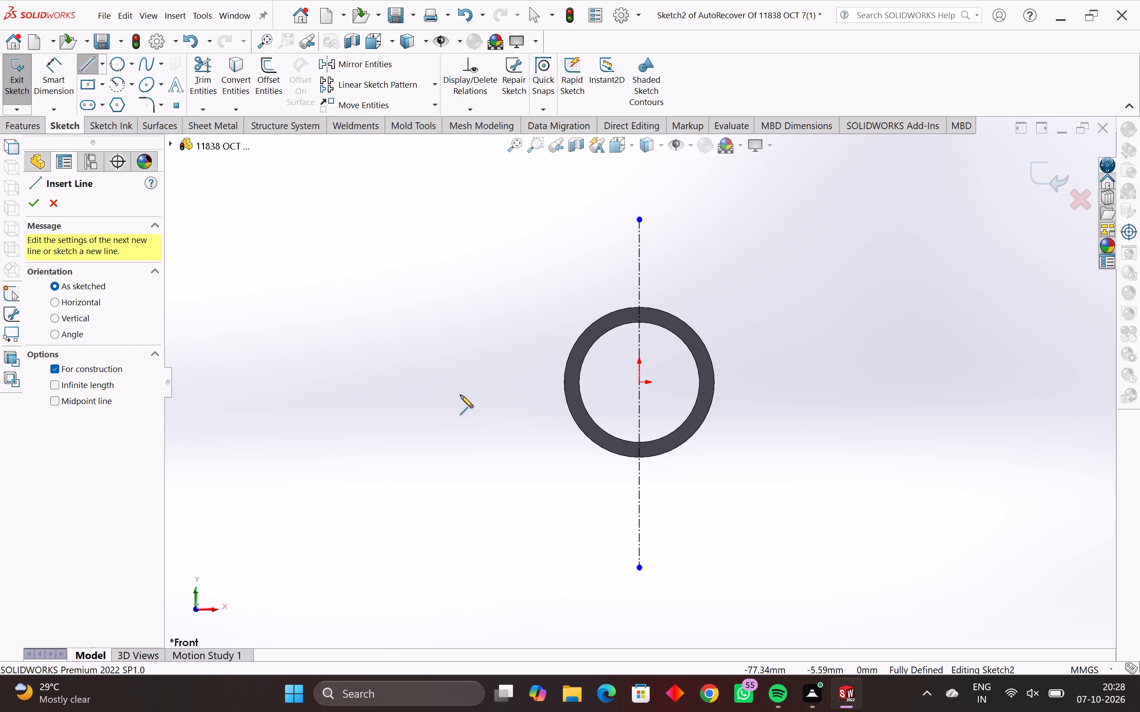
left_click_drag(471, 384, 475, 384)
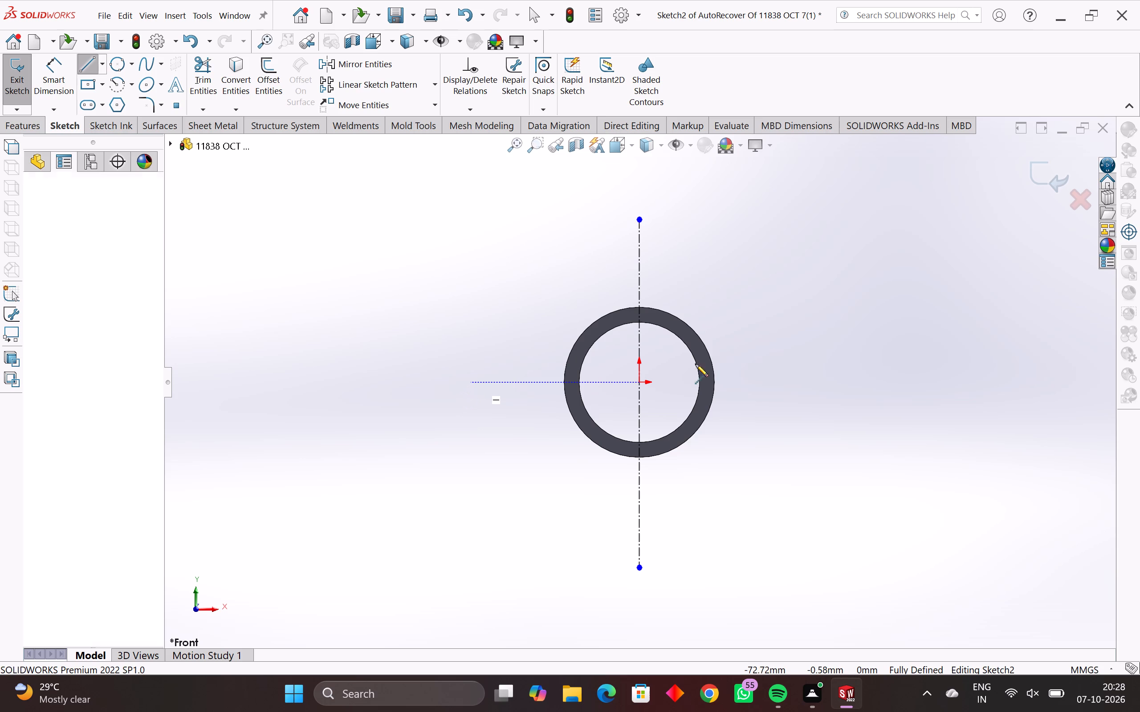
scroll(1084, 398, "down", 4)
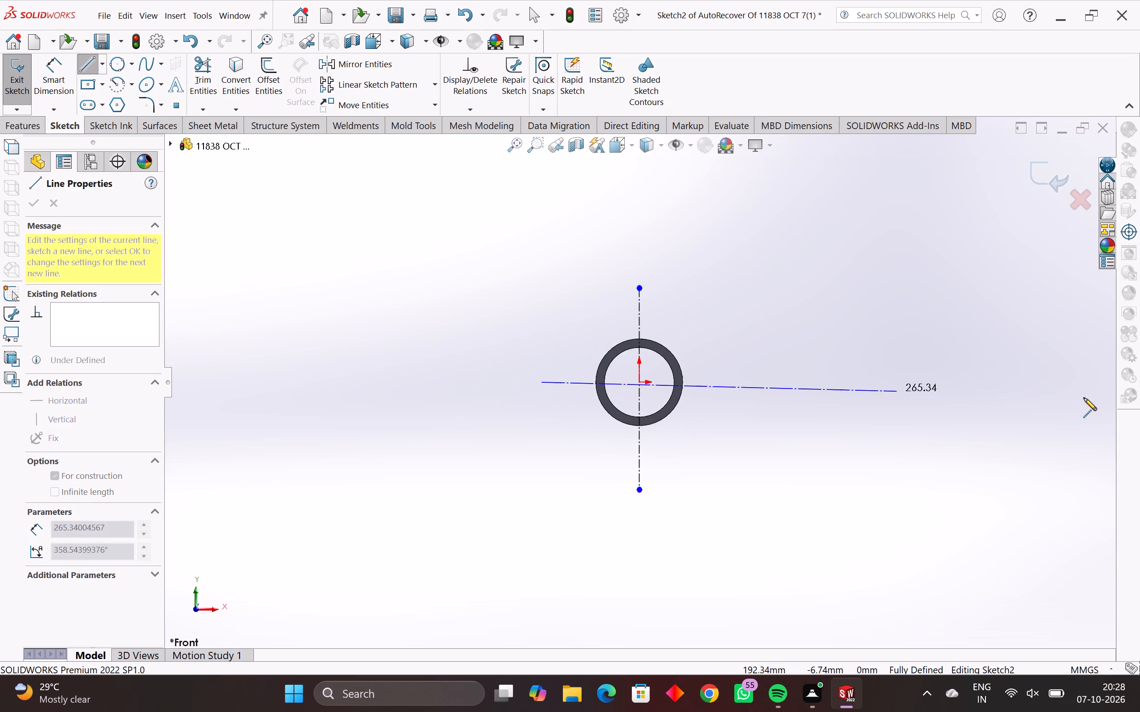
left_click(963, 383)
key("Escape")
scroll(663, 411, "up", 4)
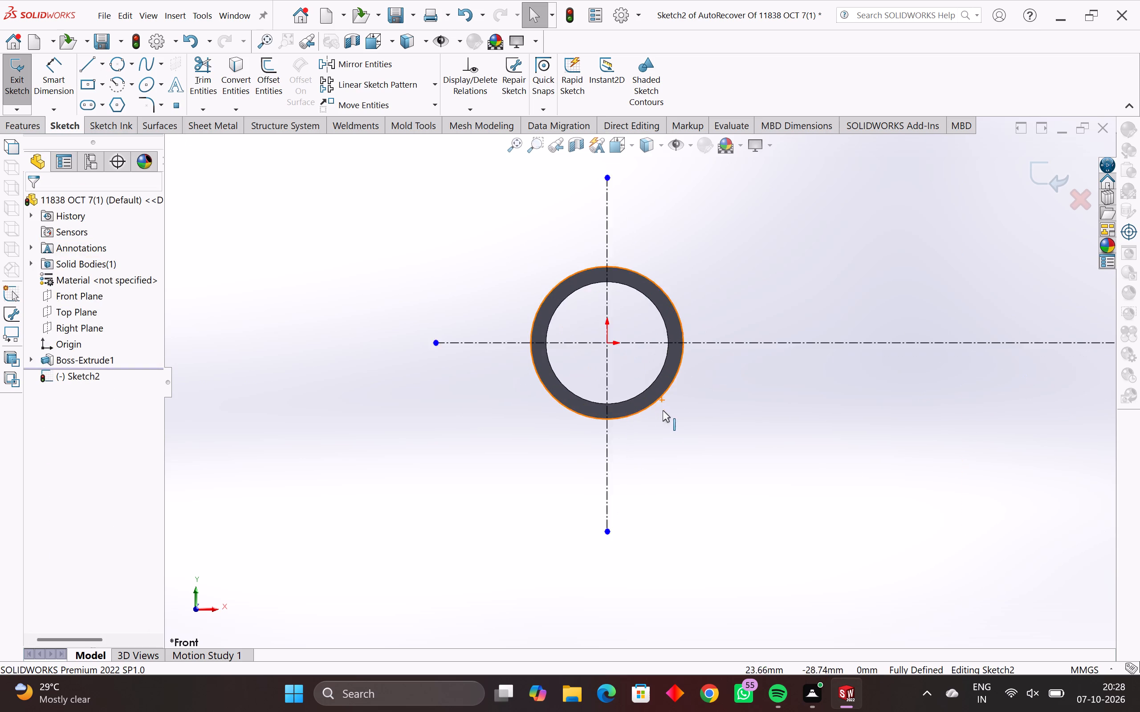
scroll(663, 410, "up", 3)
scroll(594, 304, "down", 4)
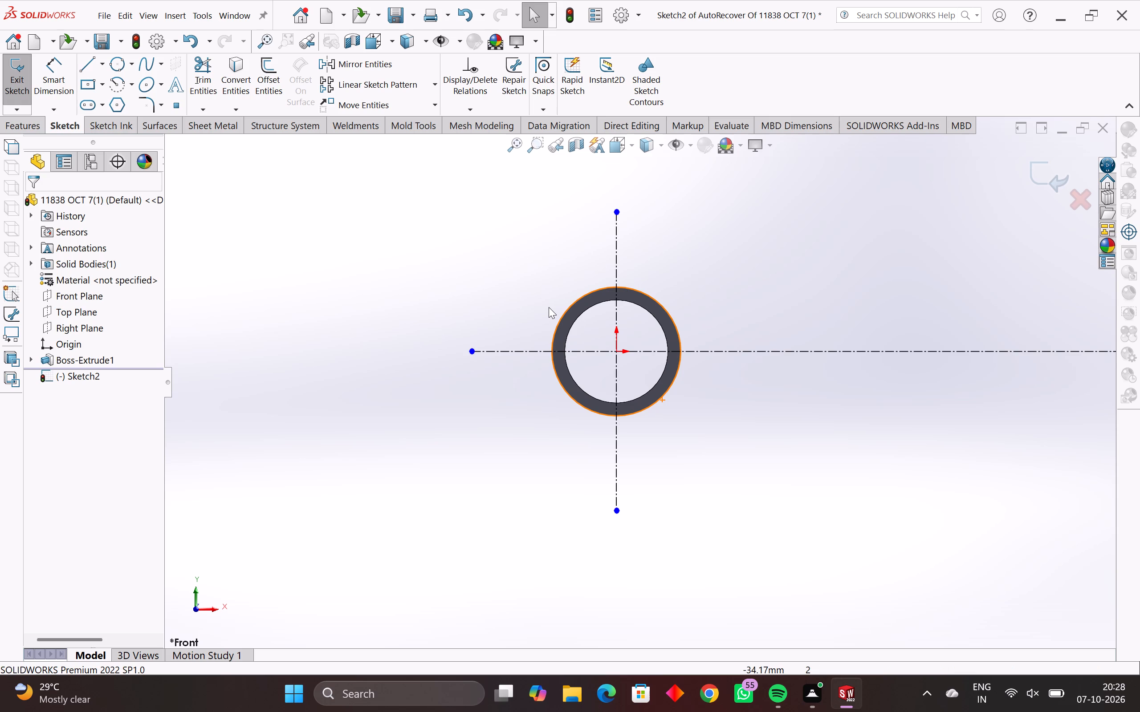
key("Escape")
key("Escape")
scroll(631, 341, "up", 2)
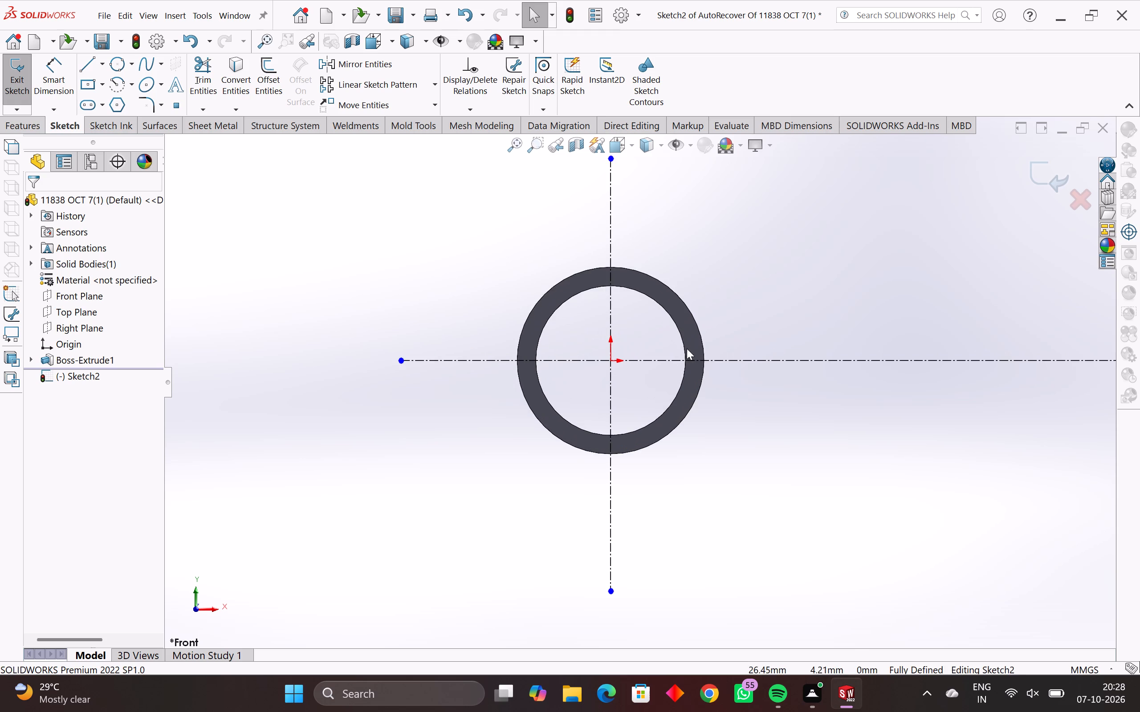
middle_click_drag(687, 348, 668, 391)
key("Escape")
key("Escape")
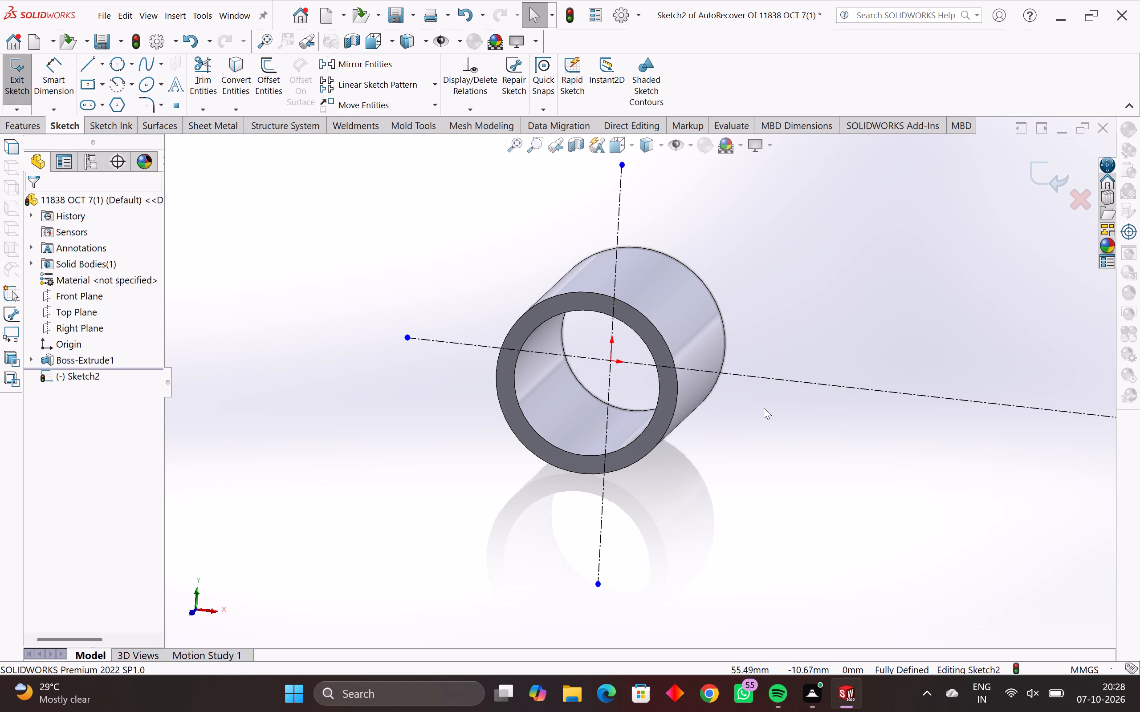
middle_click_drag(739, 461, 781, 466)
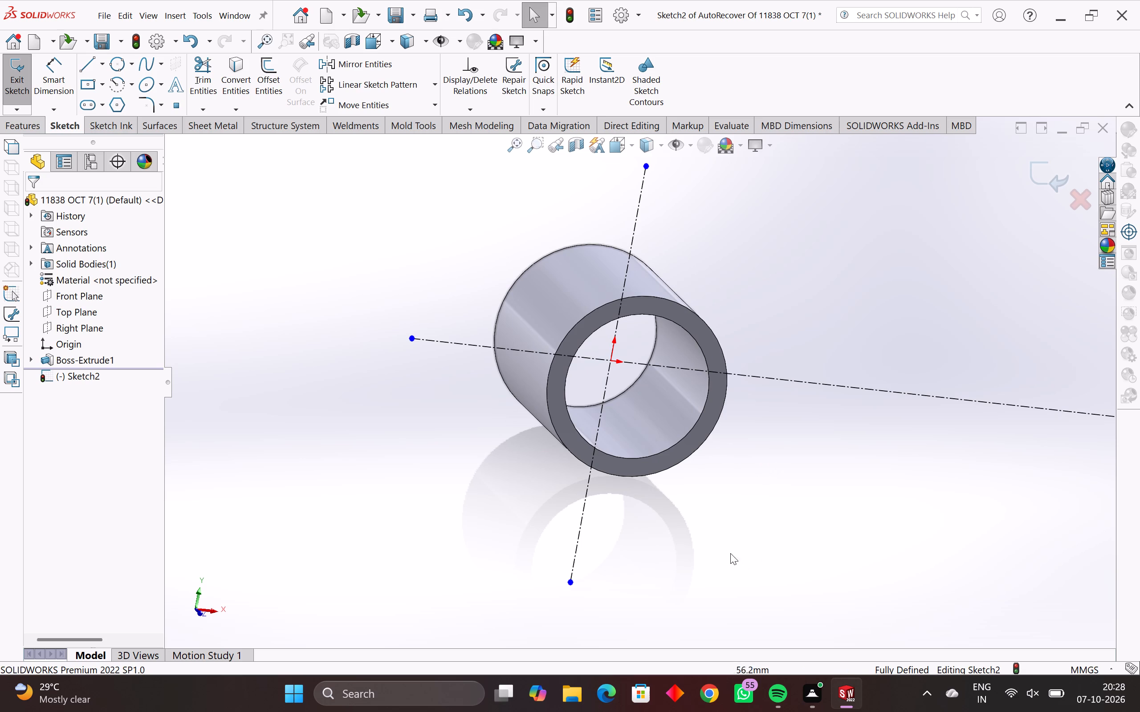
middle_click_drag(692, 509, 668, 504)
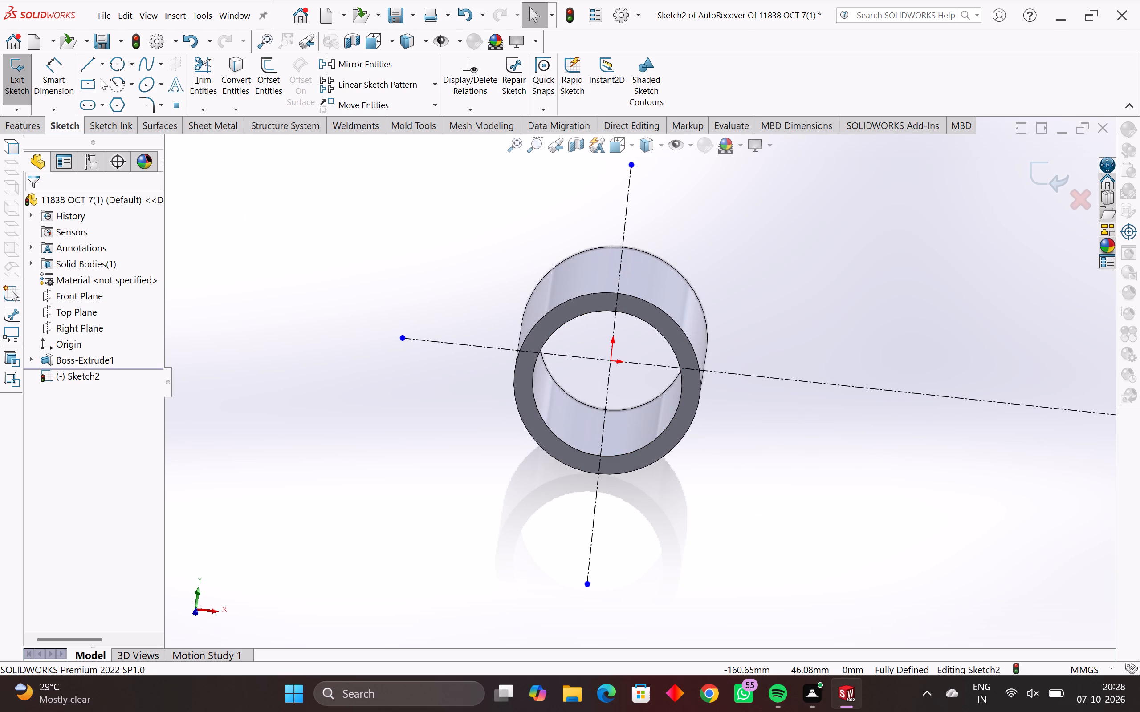
Sketch a center circle with a radius of about 6.9 mm outside the tube, centered at about X -50, Y 25 mm.
left_click(114, 66)
left_click(45, 245)
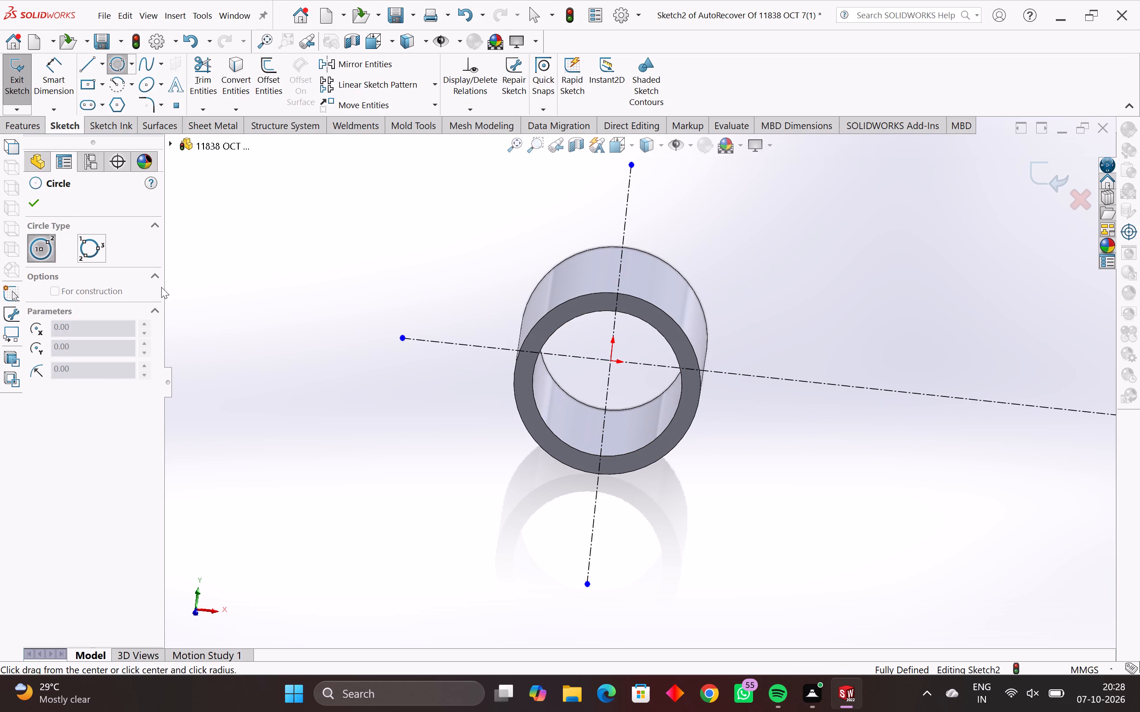
scroll(494, 283, "up", 3)
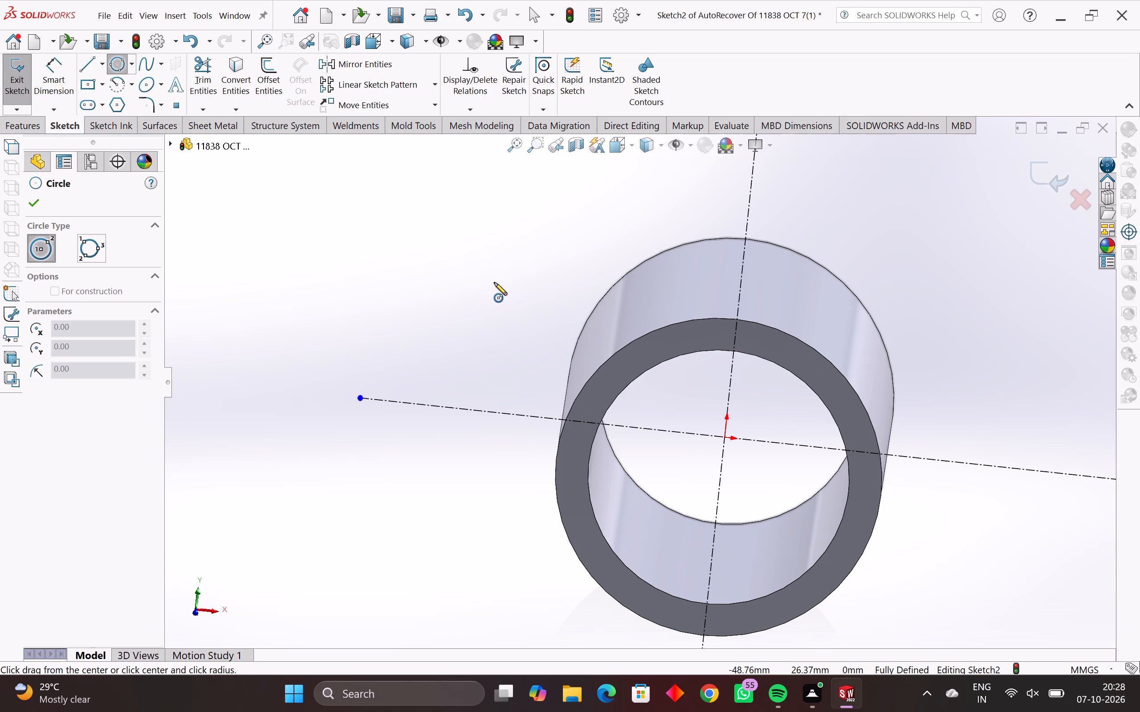
left_click(487, 289)
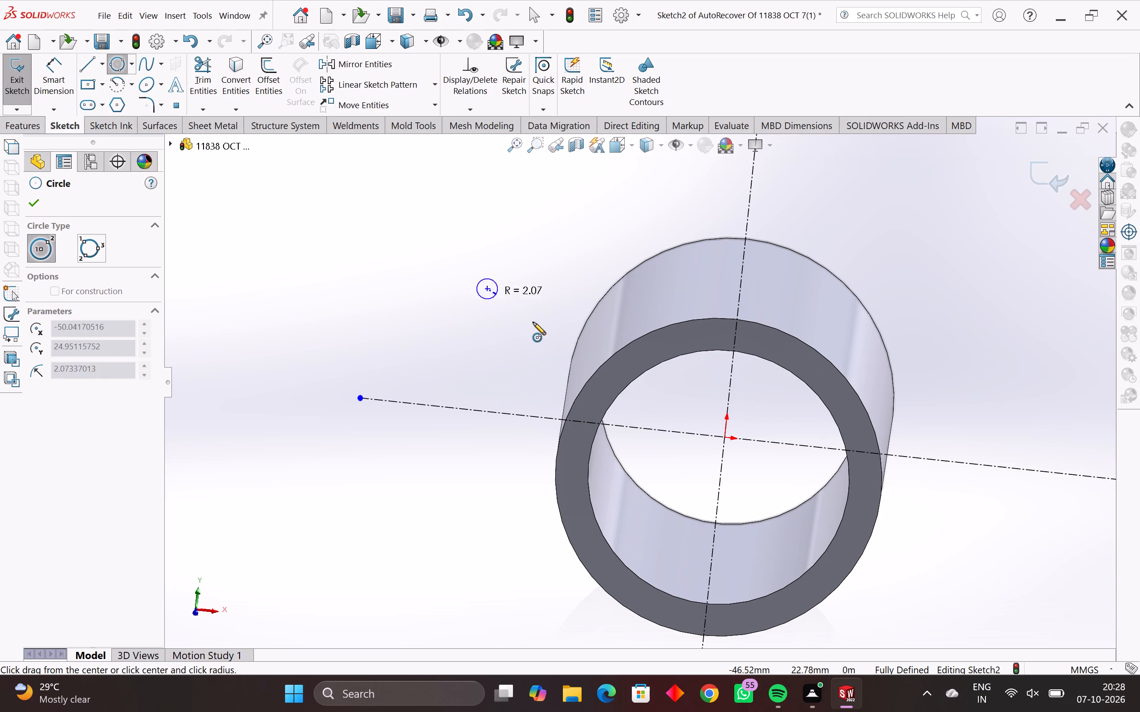
left_click(512, 312)
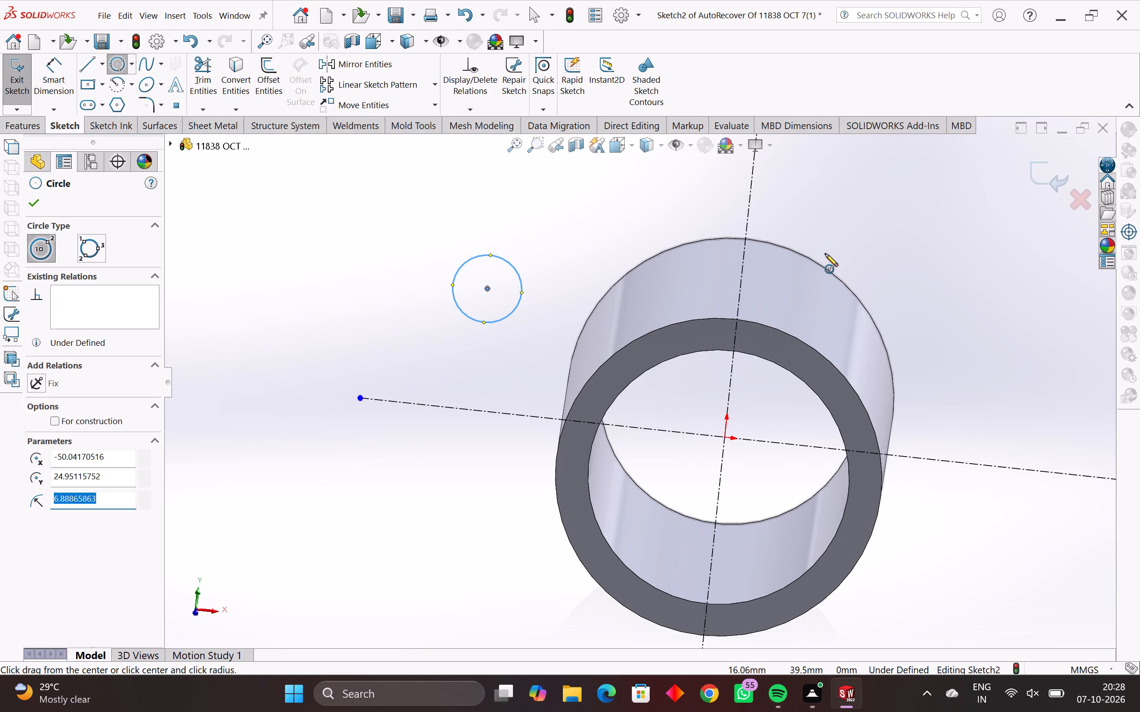
Sketch a second center circle outside the tube, centered at about X 26, Y 51 mm.
scroll(825, 254, "down", 2)
scroll(814, 256, "up", 2)
left_click(784, 274)
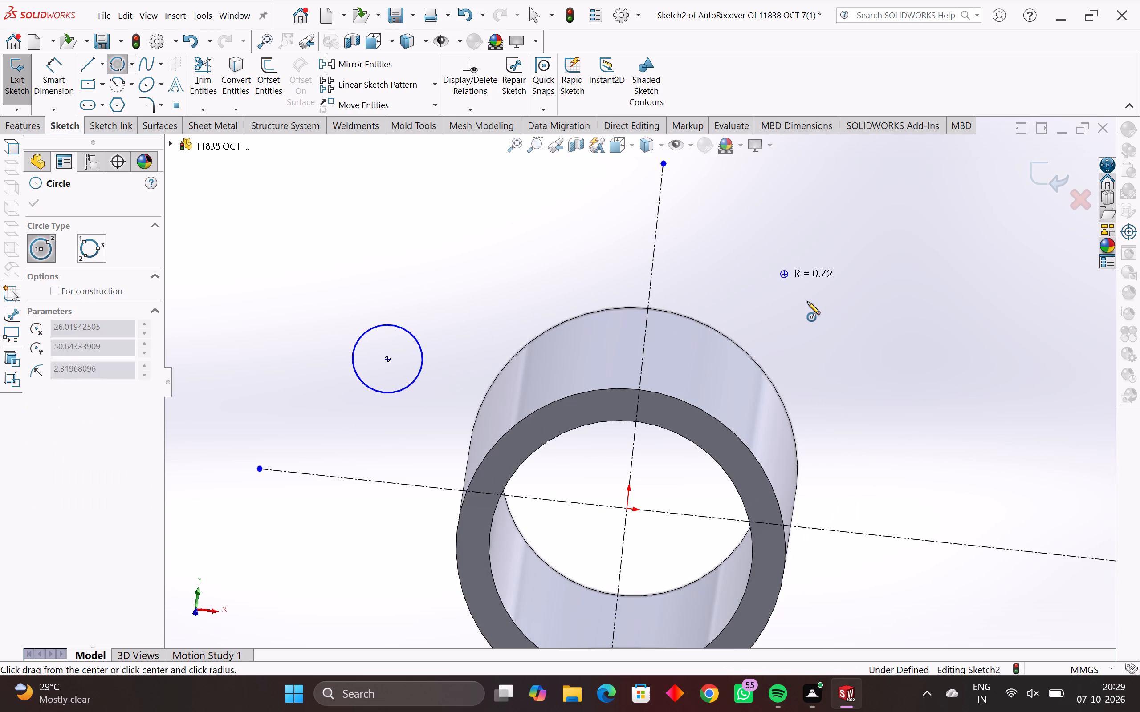
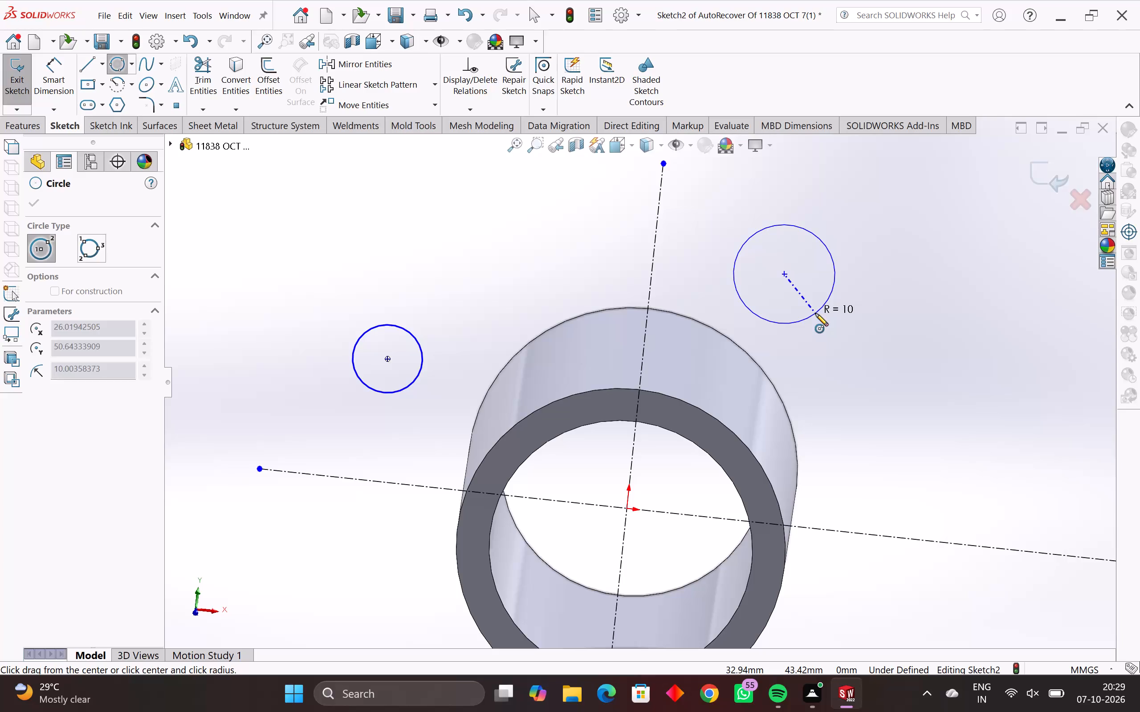
Finish sketching the second circle, with a radius of about 10 mm, above the ring and right of the vertical centerline.
left_click(815, 313)
scroll(717, 489, "down", 4)
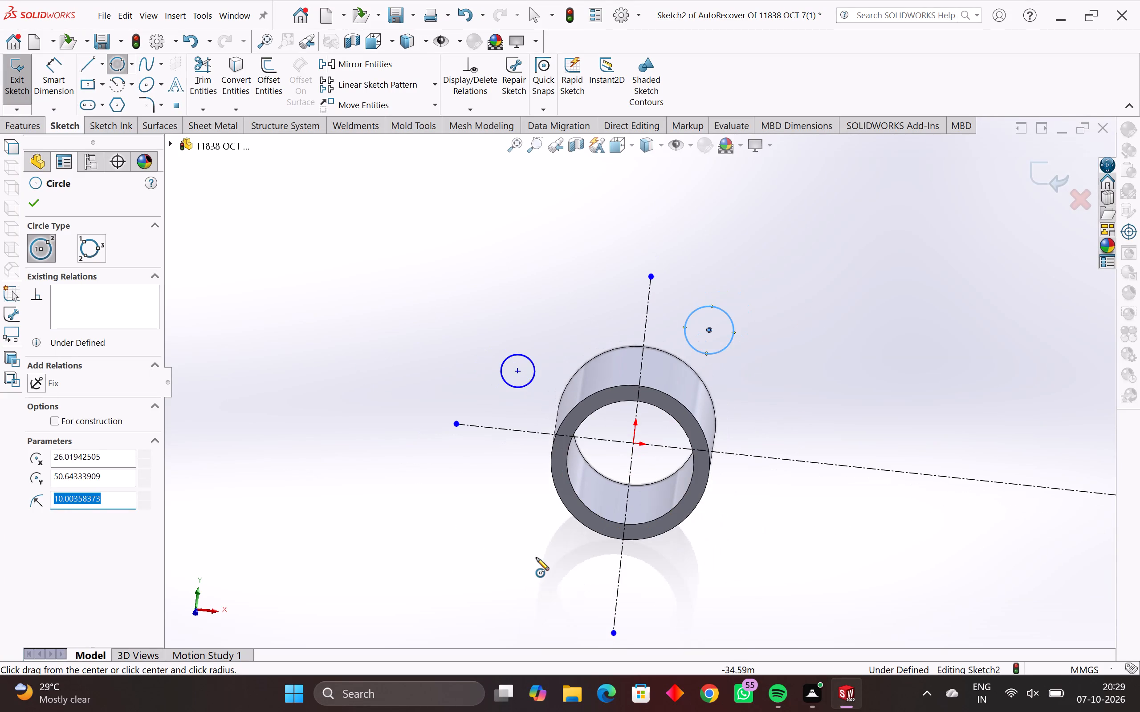
middle_click_drag(536, 558, 520, 514)
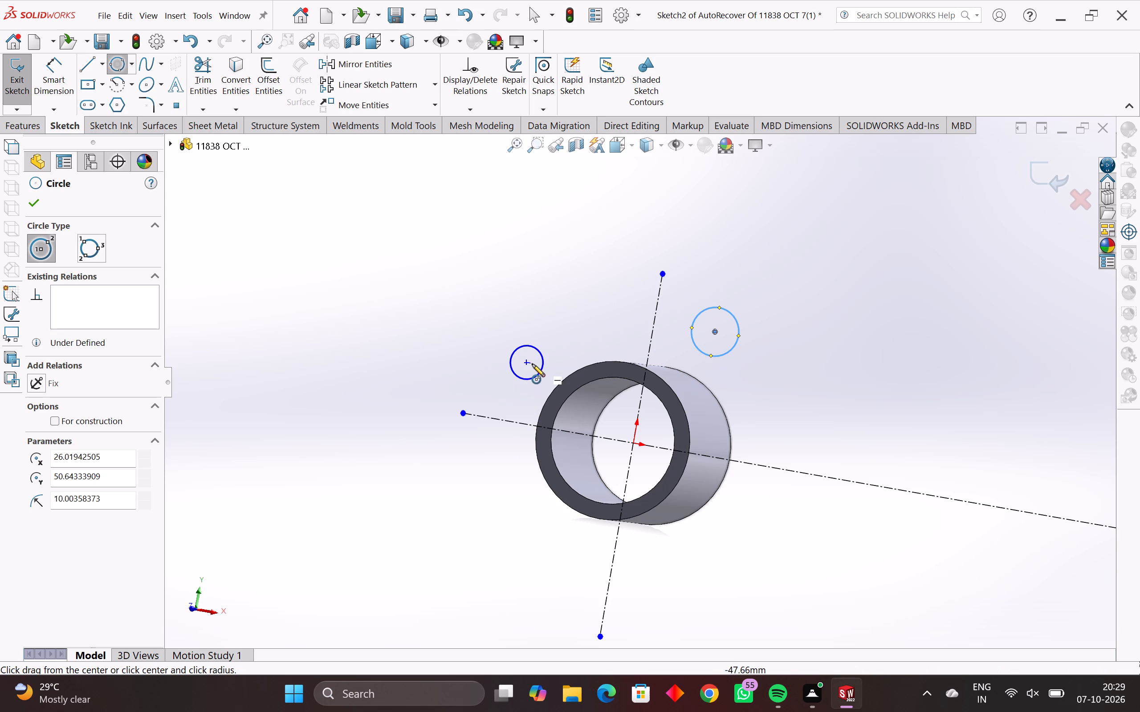
scroll(525, 366, "up", 1)
key("Escape")
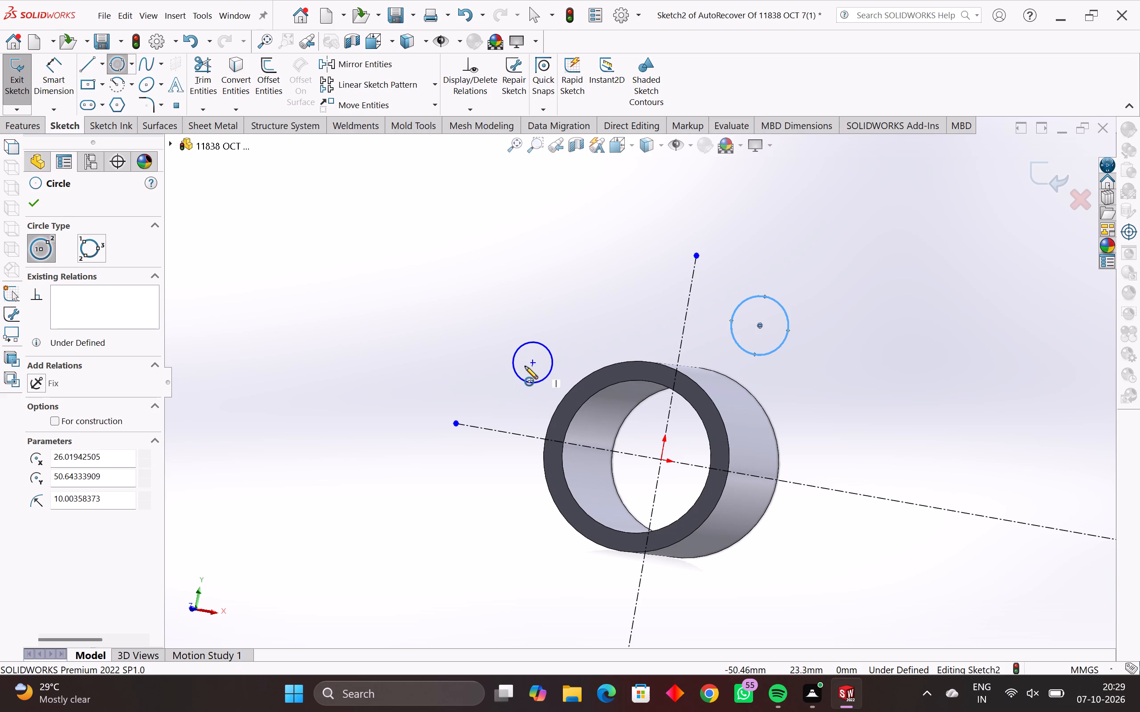
key("Escape")
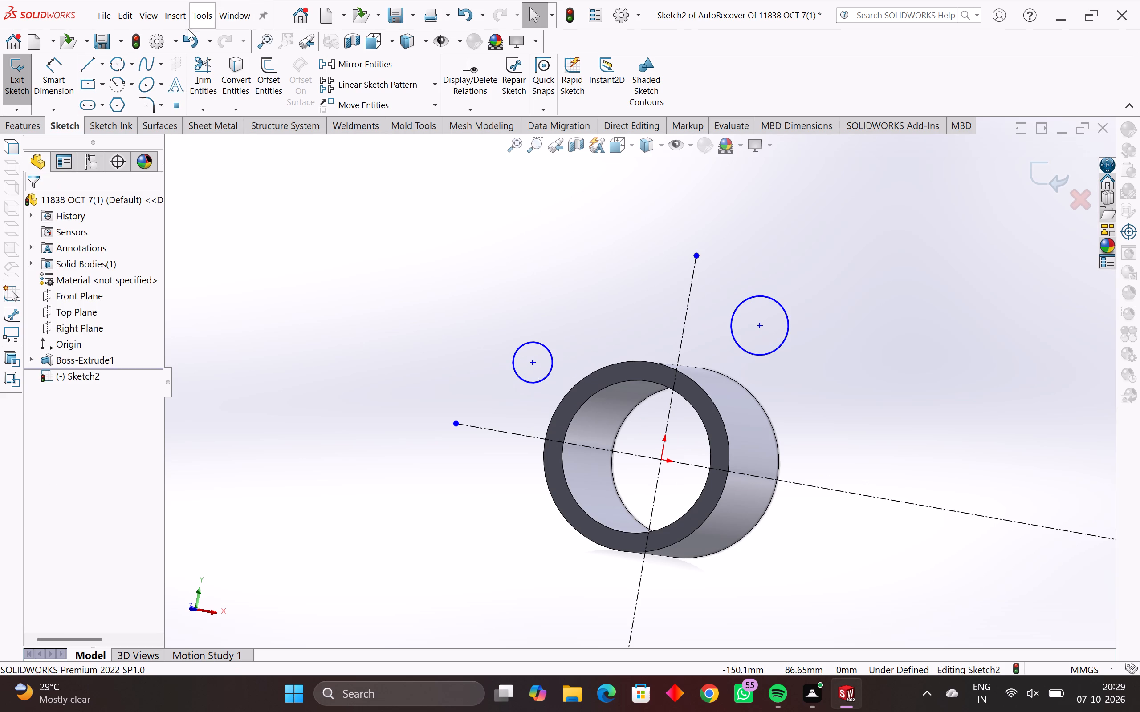
Dimension both sketched circles outside the ring to a diameter of 13 mm.
left_click(55, 57)
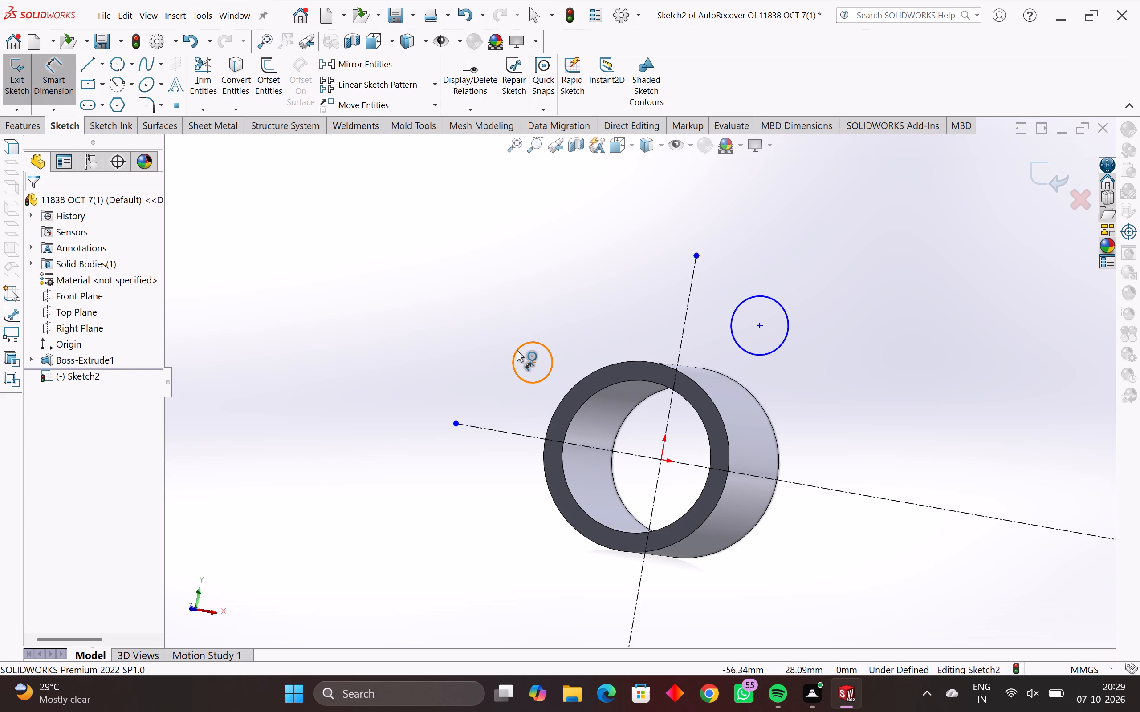
left_click(517, 351)
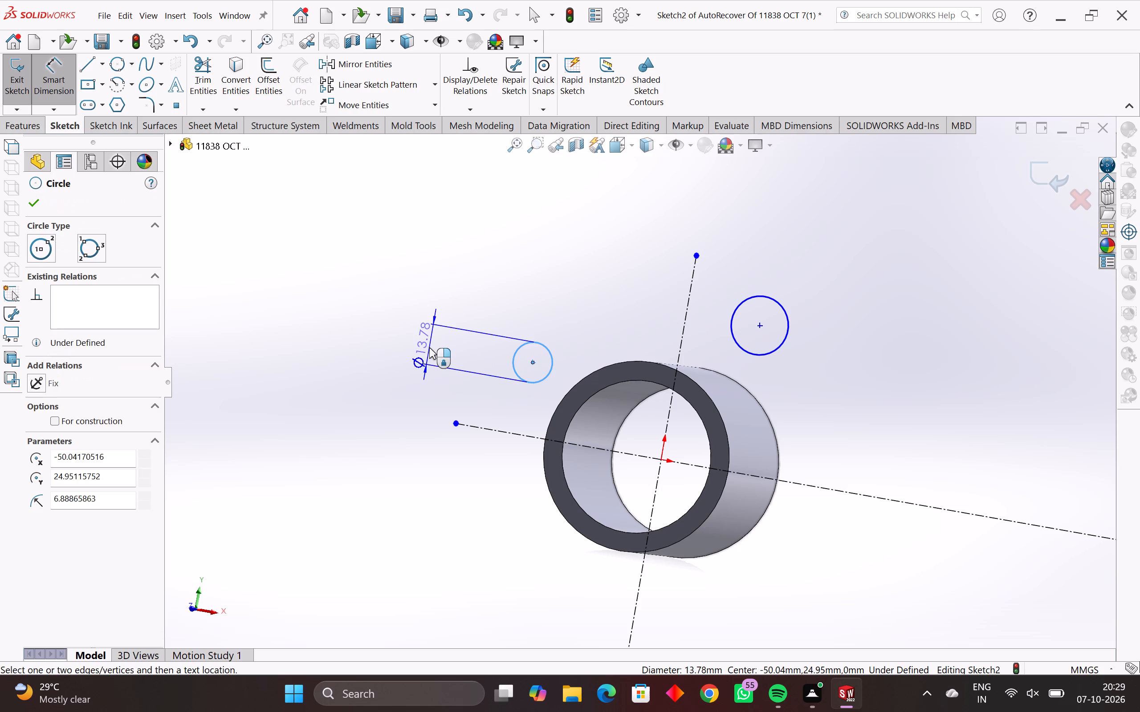
left_click(429, 348)
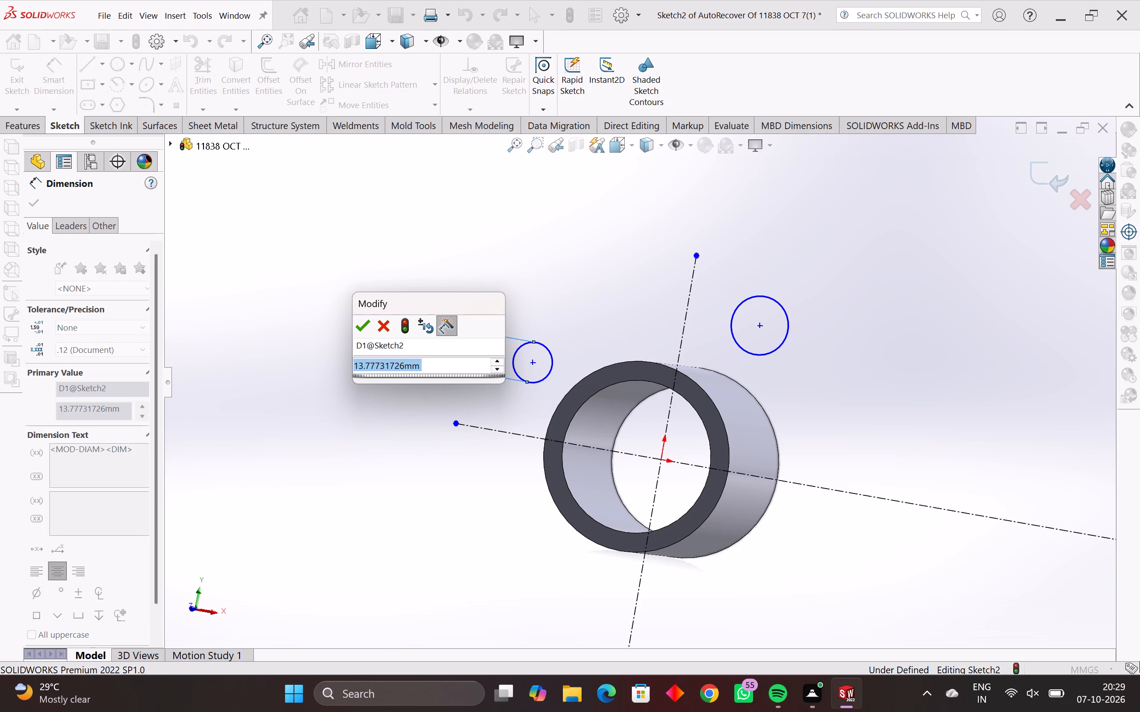
type("13")
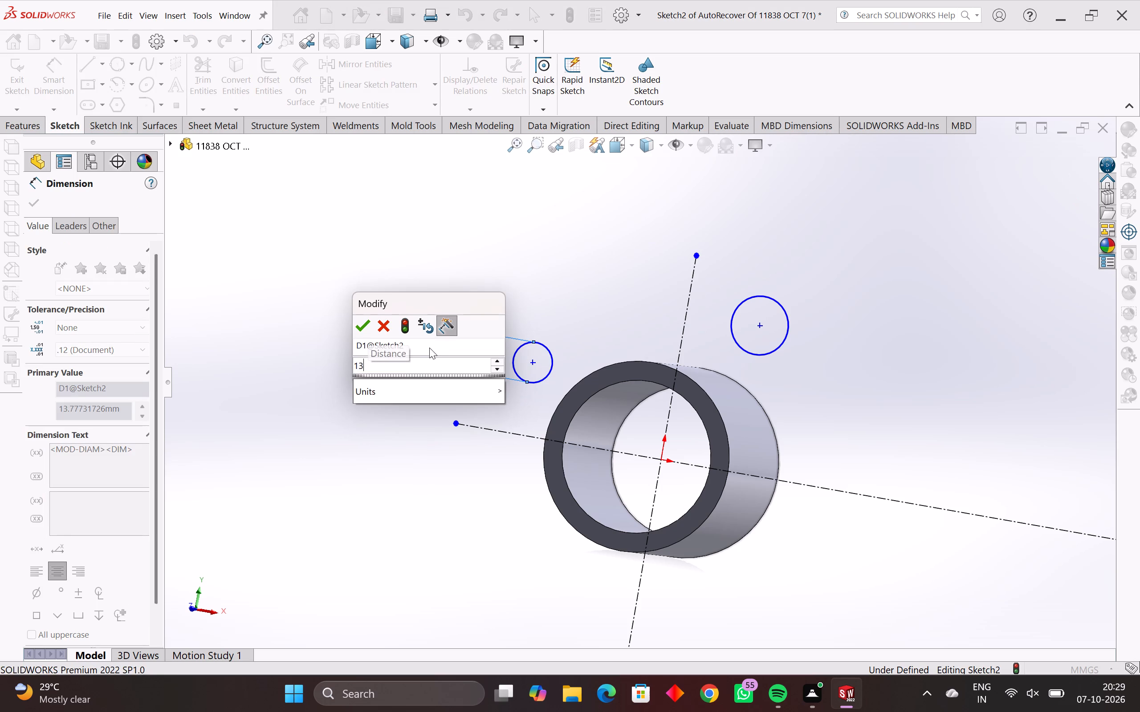
key("Return")
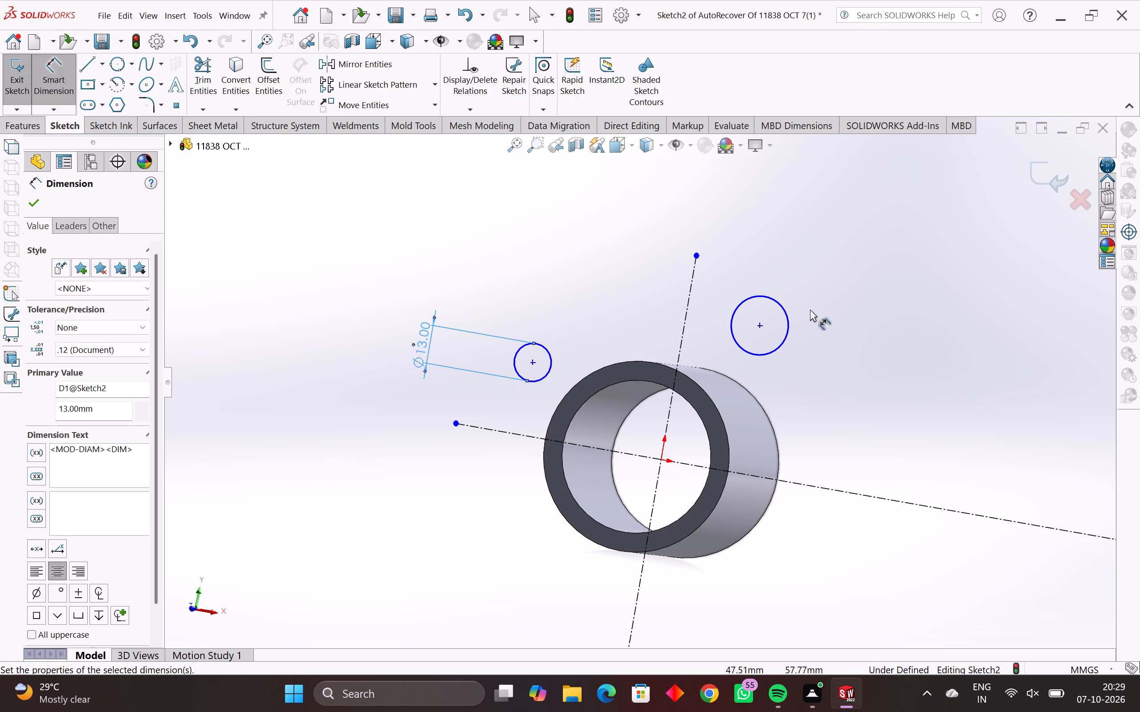
left_click(774, 300)
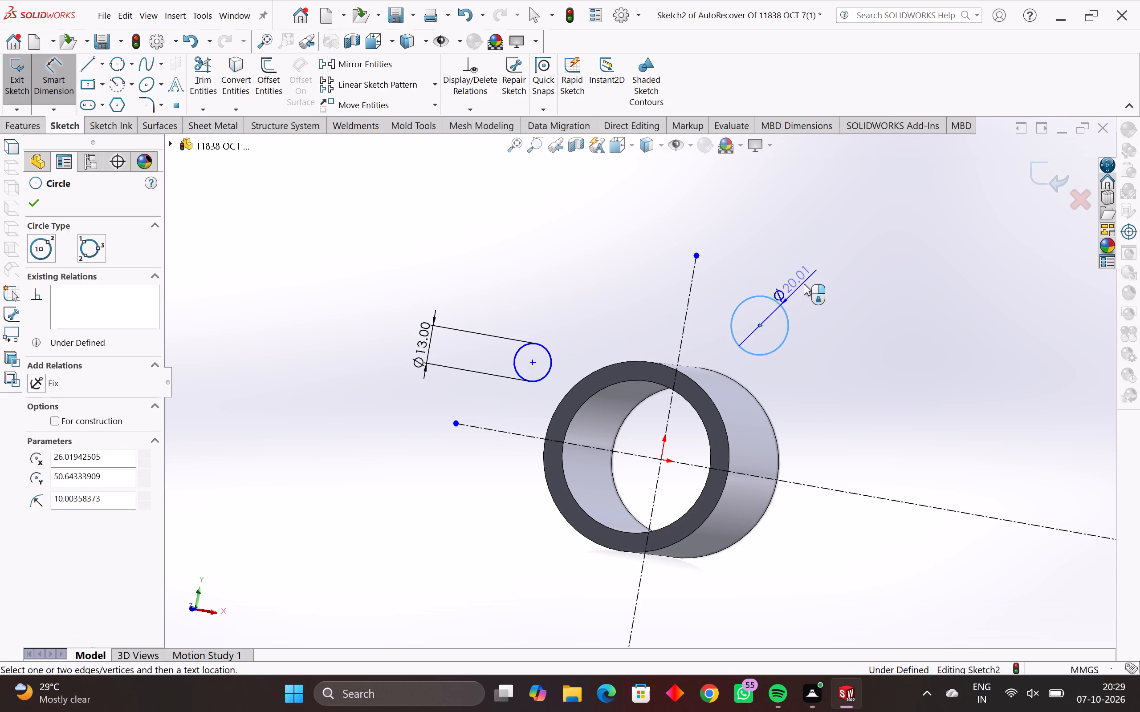
left_click(805, 283)
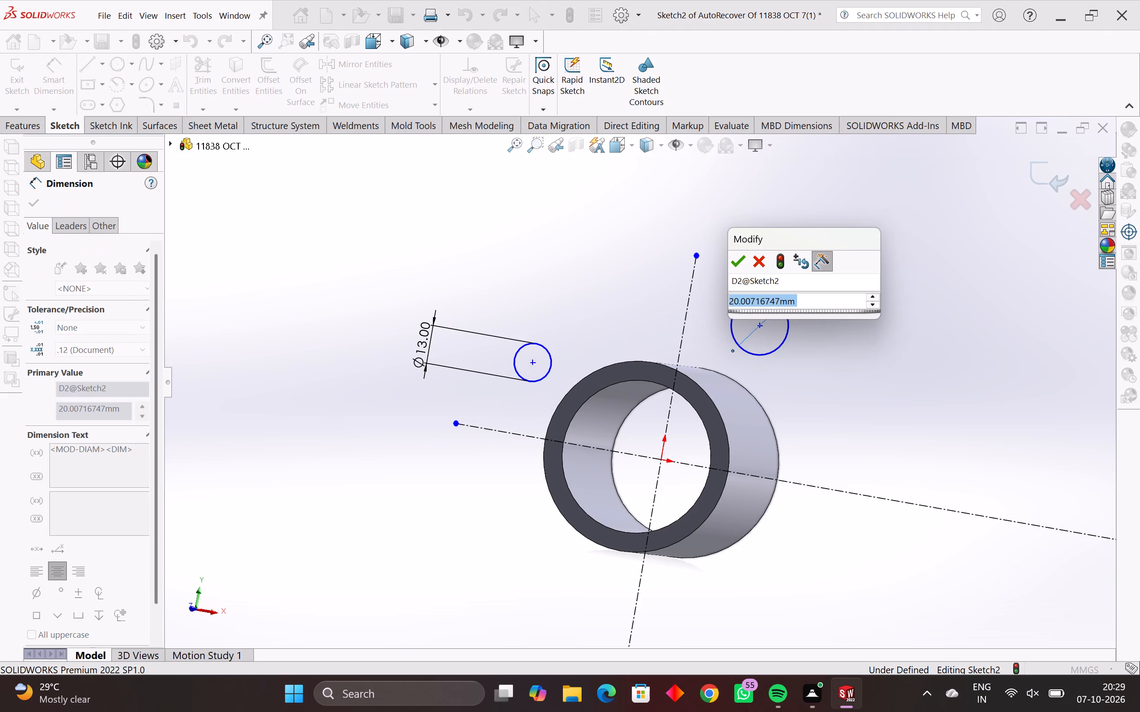
type("13")
key("Return")
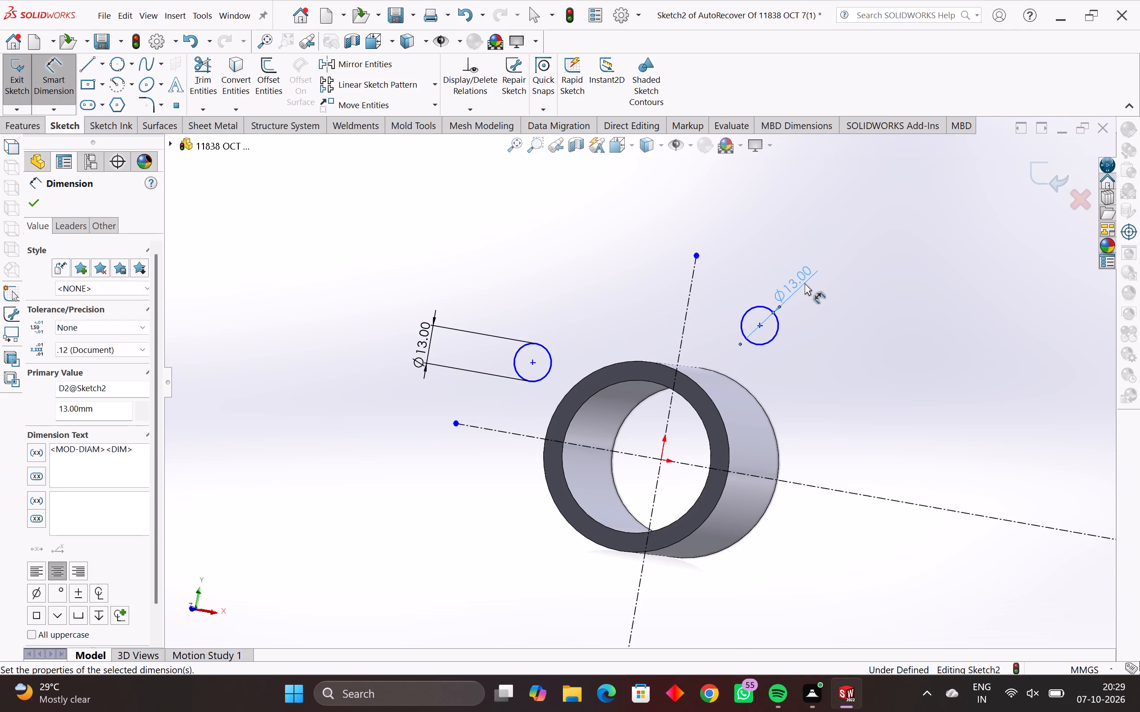
middle_click_drag(817, 377, 844, 435)
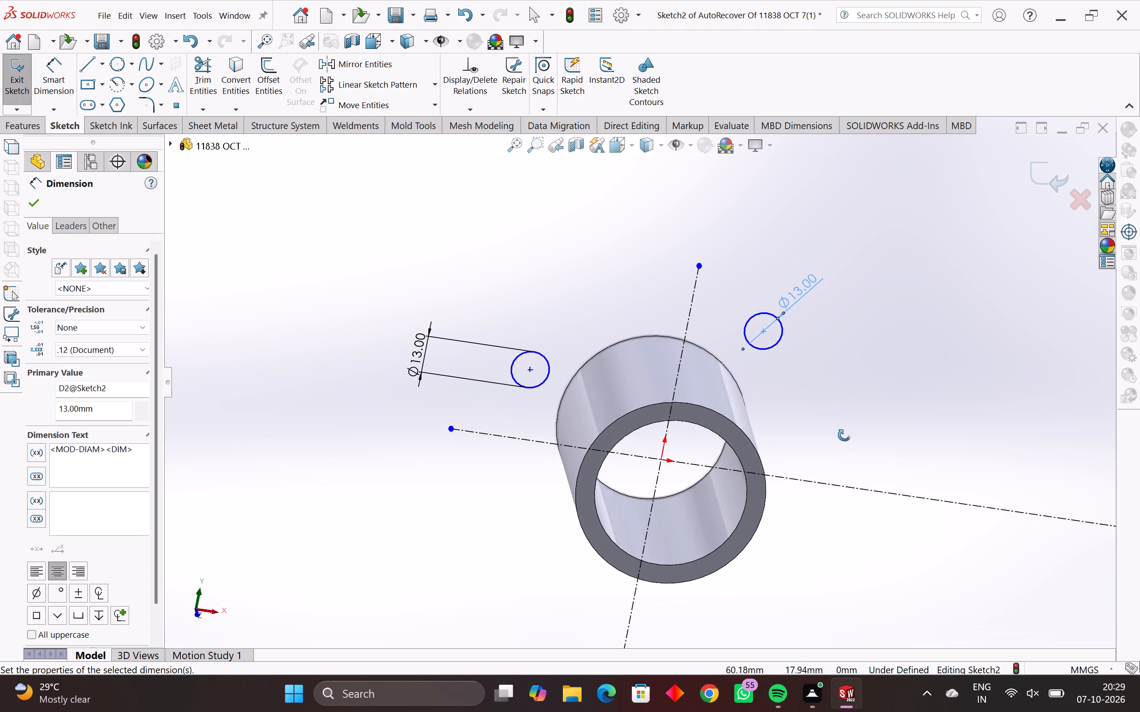
middle_click_drag(844, 435, 844, 425)
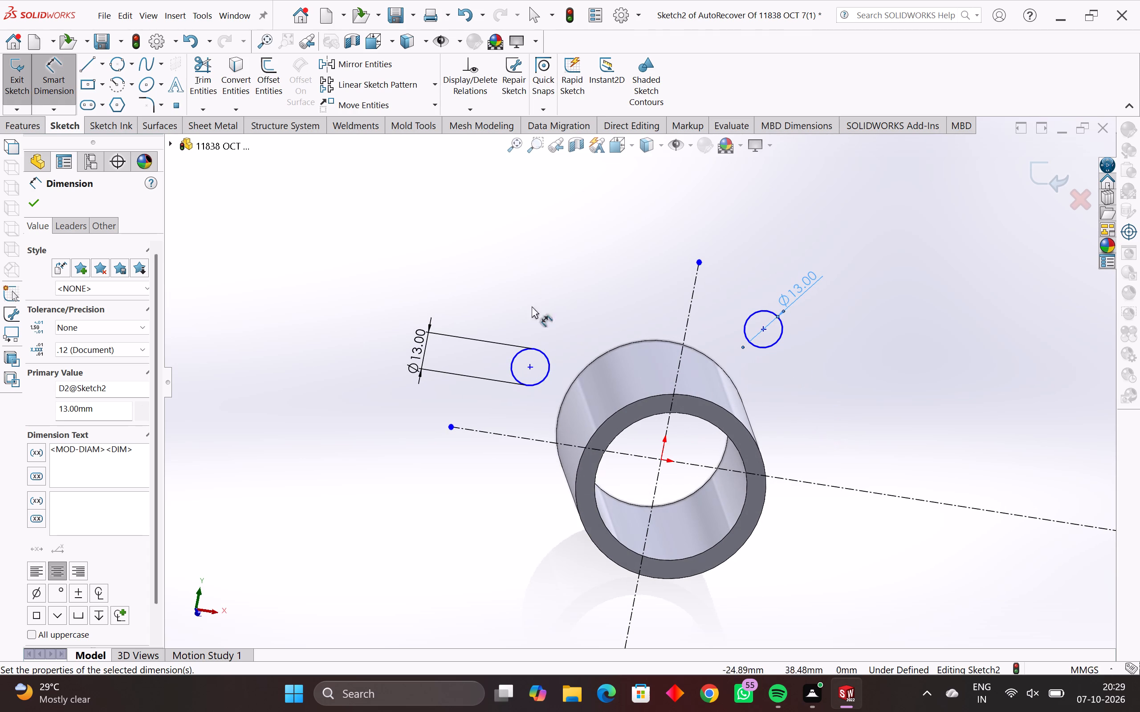
left_click(31, 202)
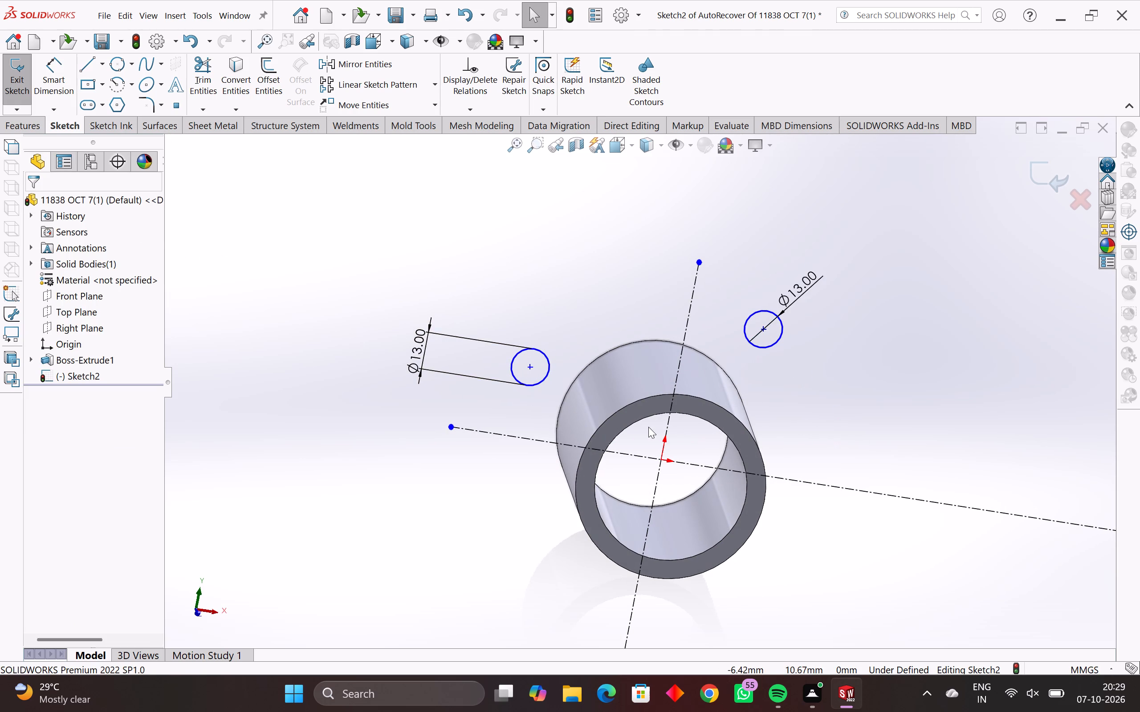
Dimension the left circle's center 39 mm from the vertical centerline.
middle_click_drag(648, 427, 626, 375)
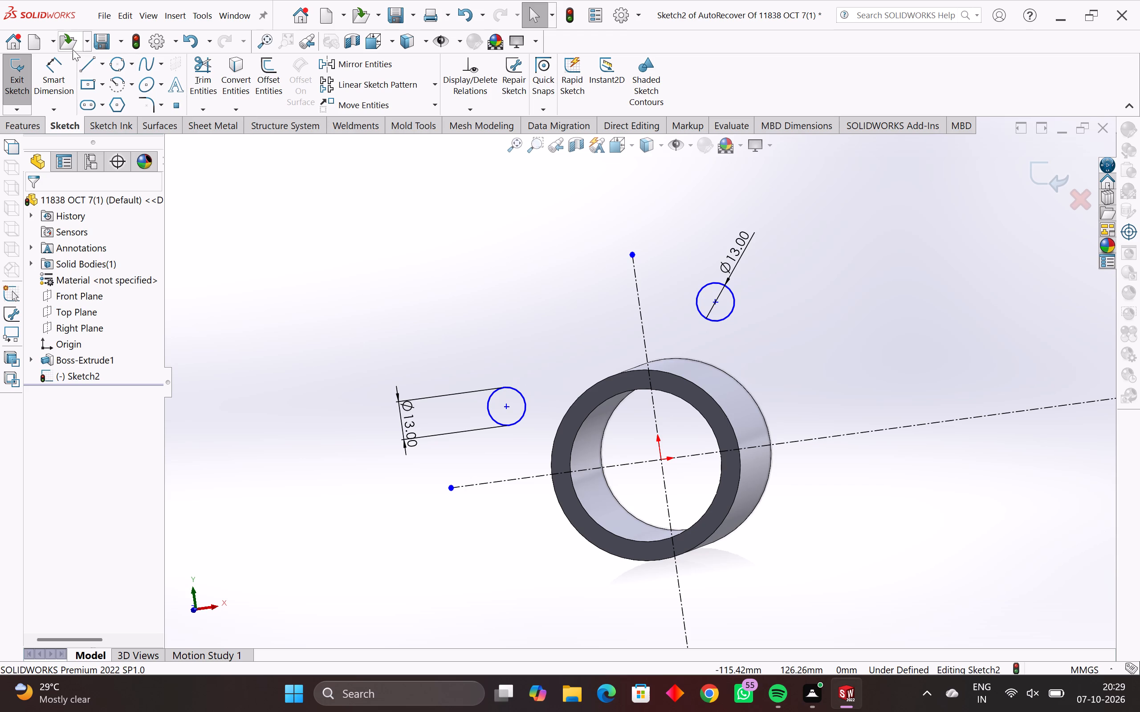
left_click(61, 65)
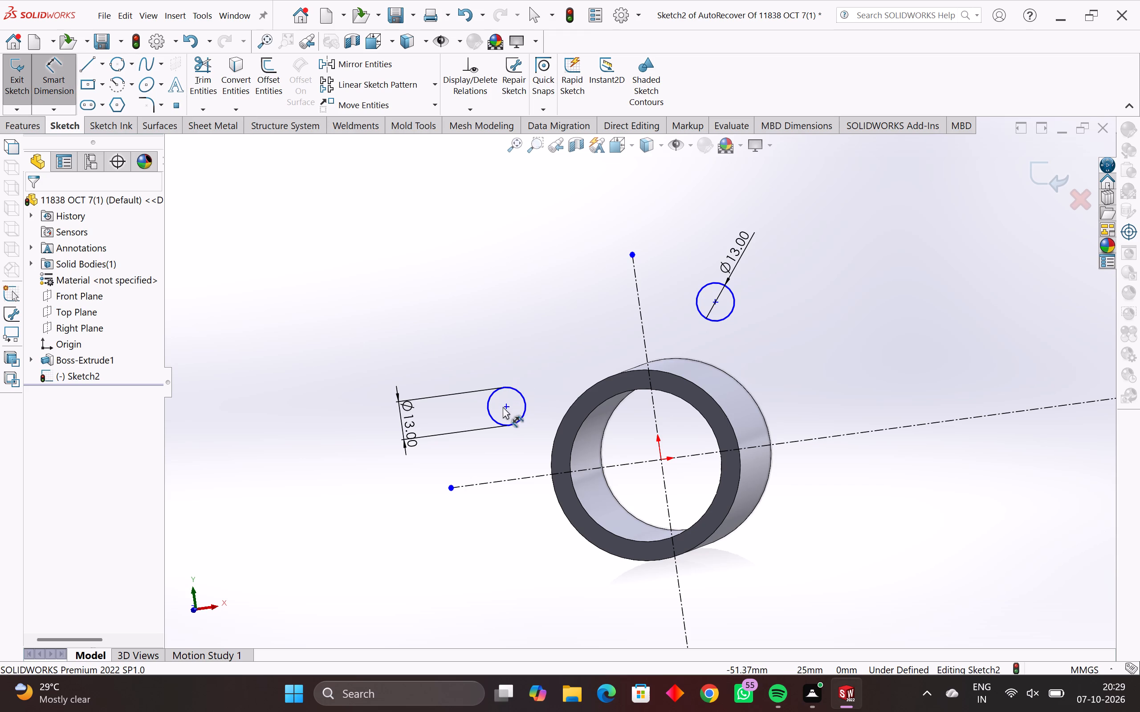
left_click(503, 407)
left_click(508, 407)
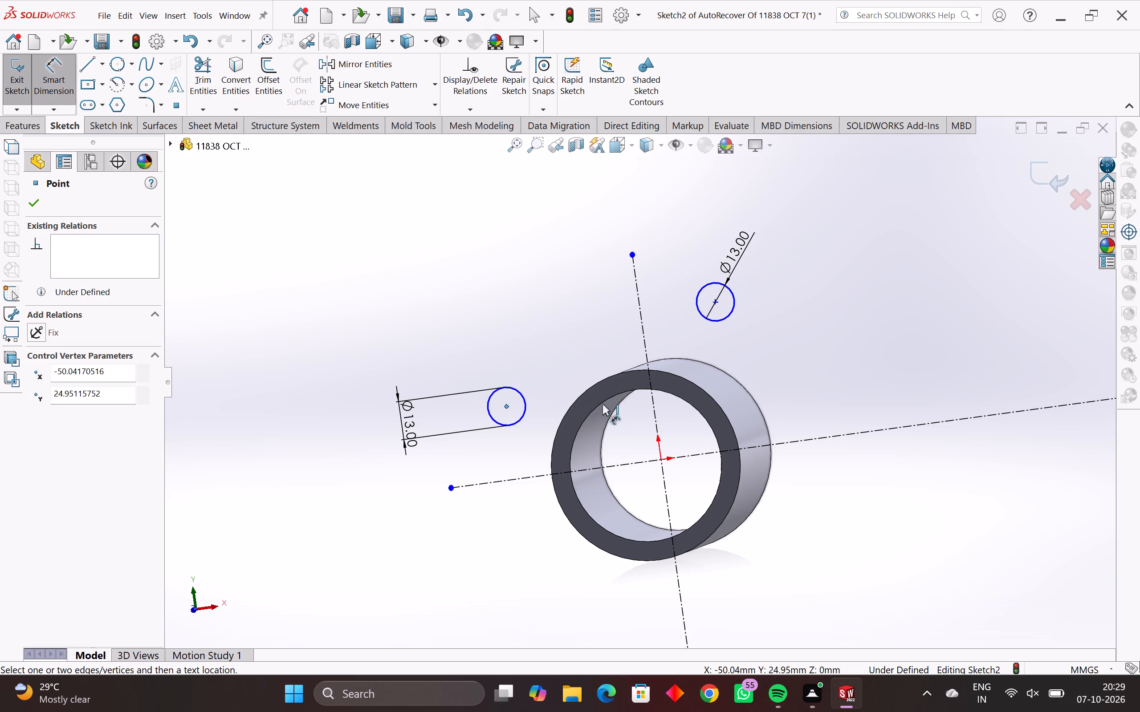
left_click(644, 352)
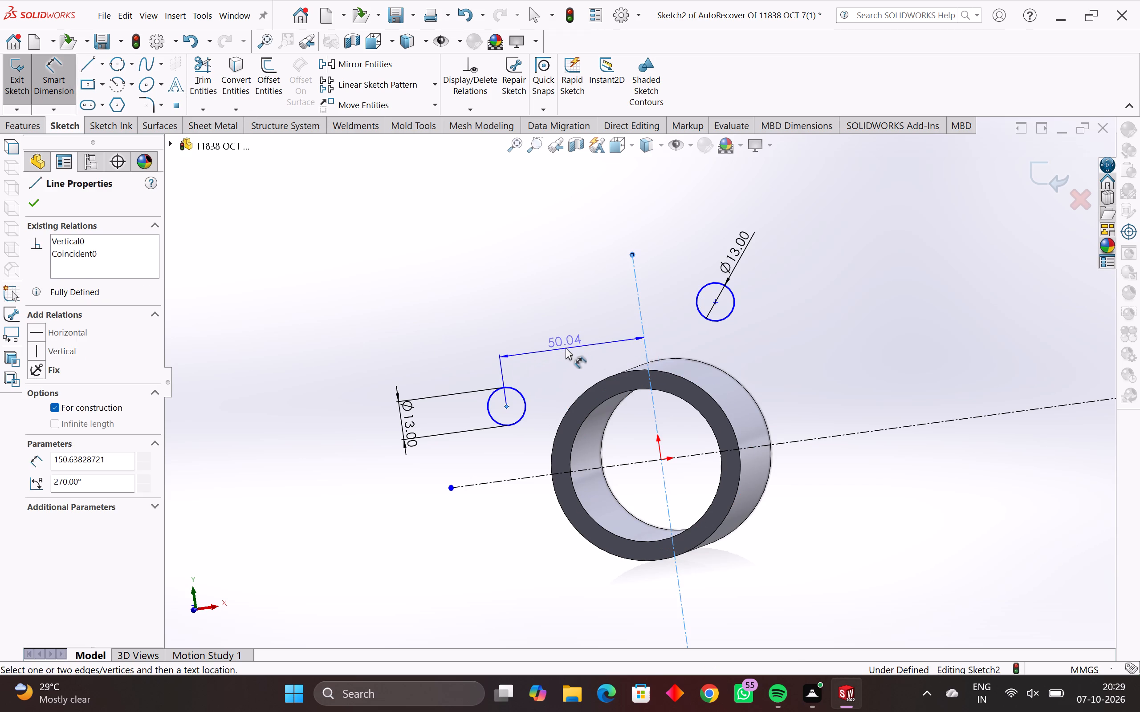
left_click(564, 347)
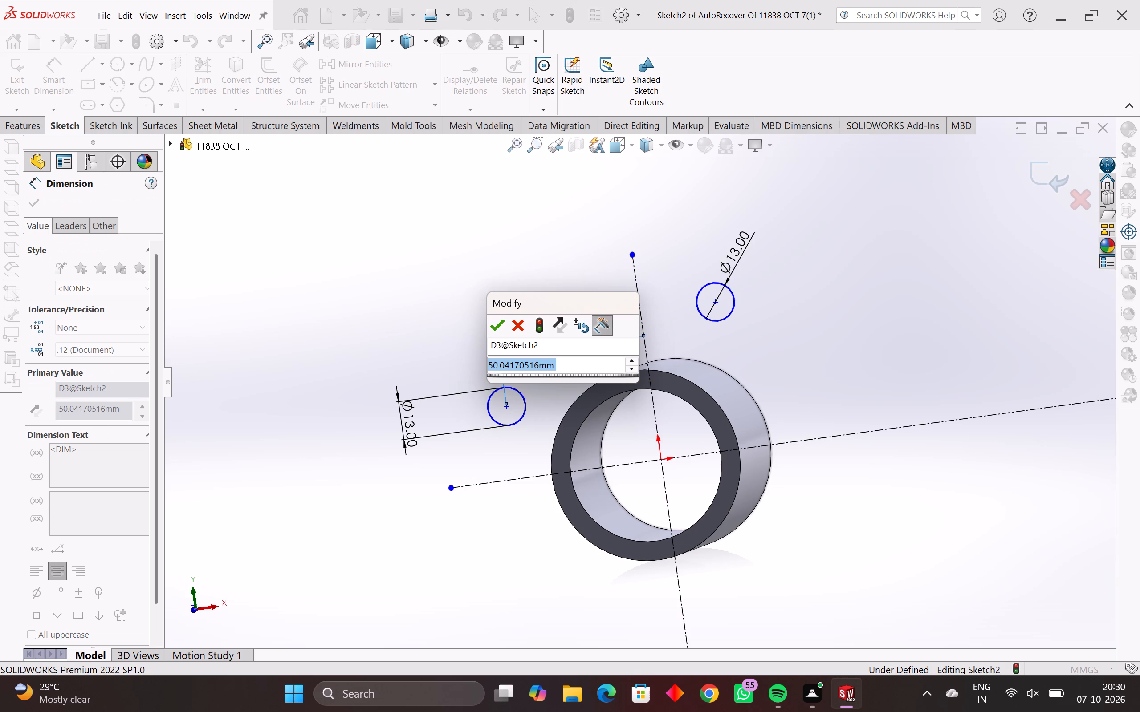
type("39")
key("Return")
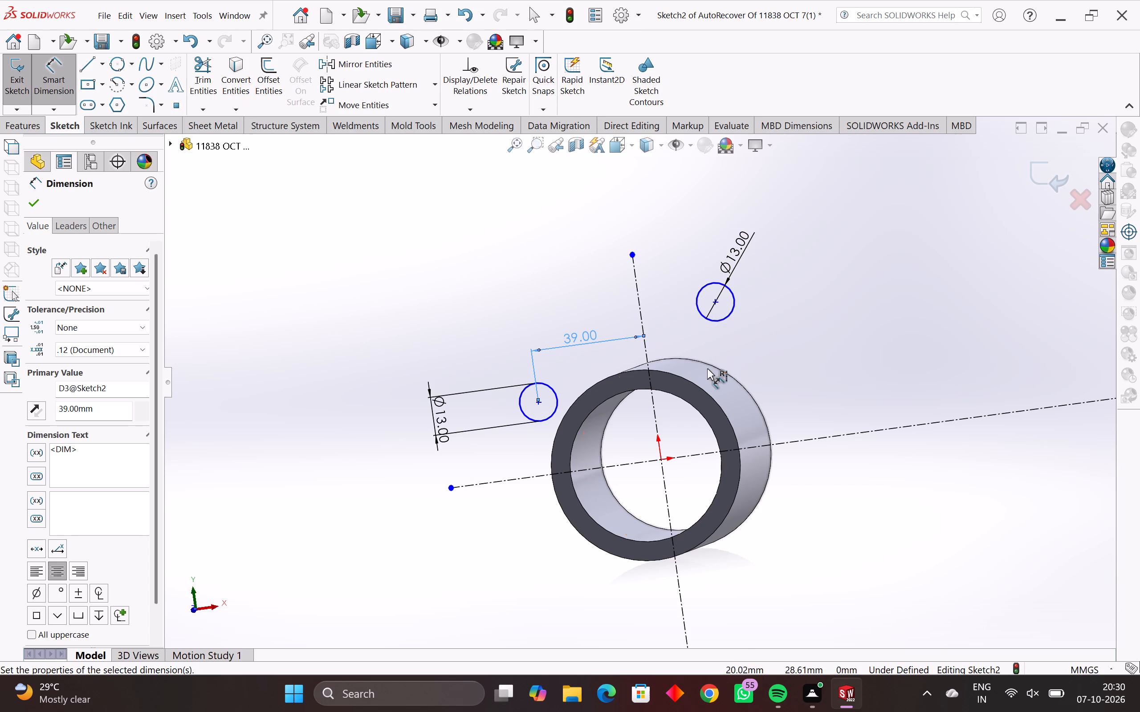
Dimension the upper right circle's center 15 mm from the vertical centerline.
scroll(707, 368, "up", 3)
left_click(708, 255)
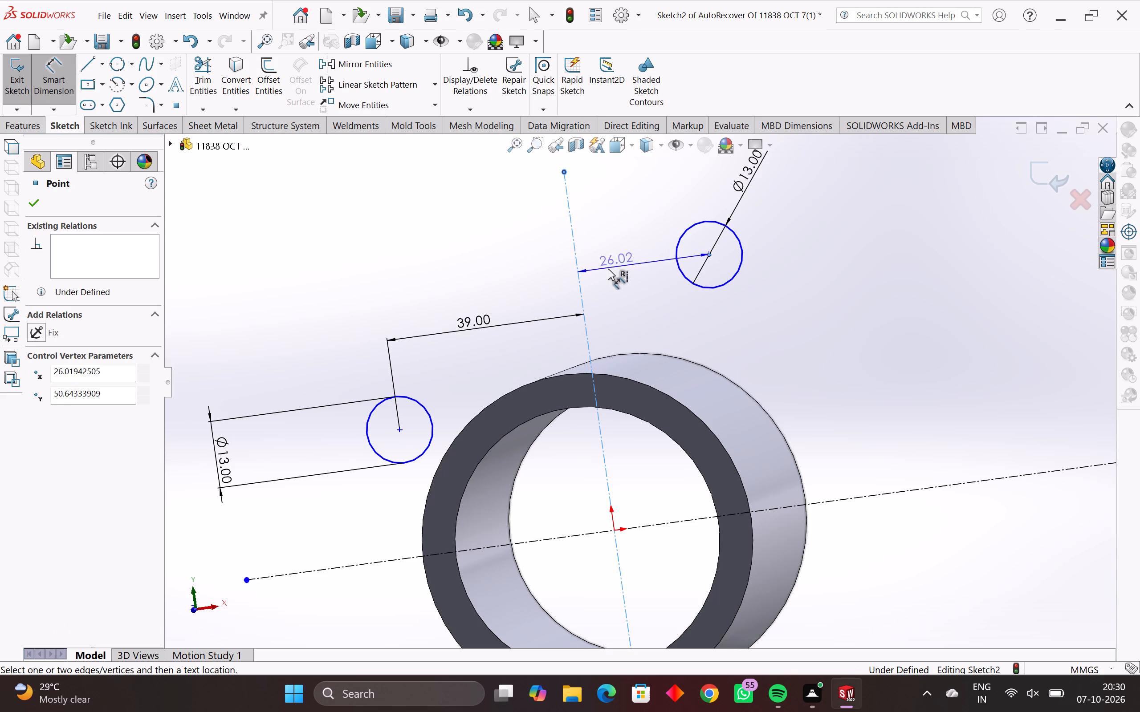
left_click(642, 257)
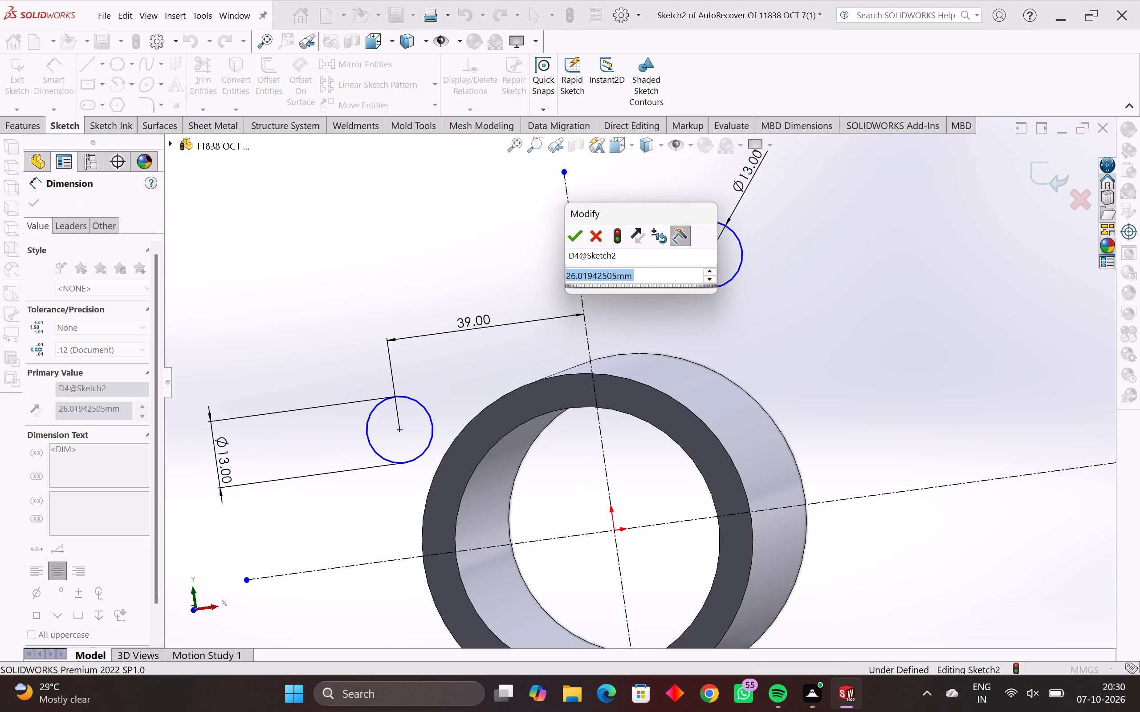
type("15")
key("Return")
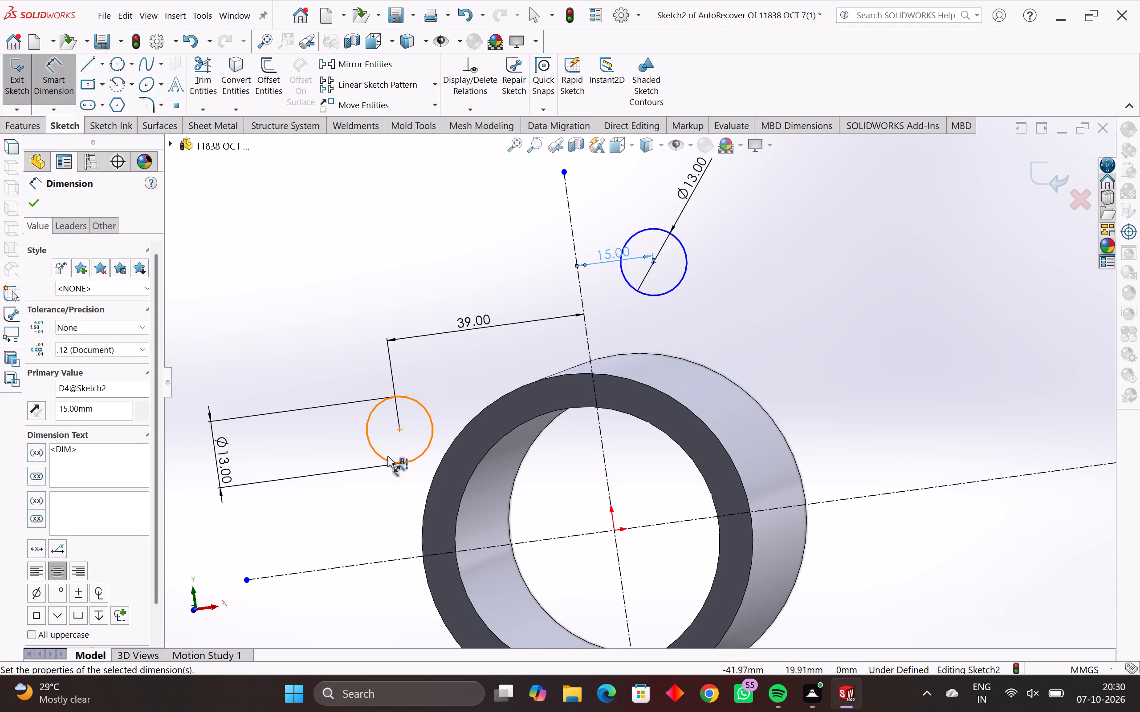
Dimension the left circle's center 28 mm above the horizontal centerline.
scroll(395, 435, "down", 1)
scroll(453, 450, "up", 3)
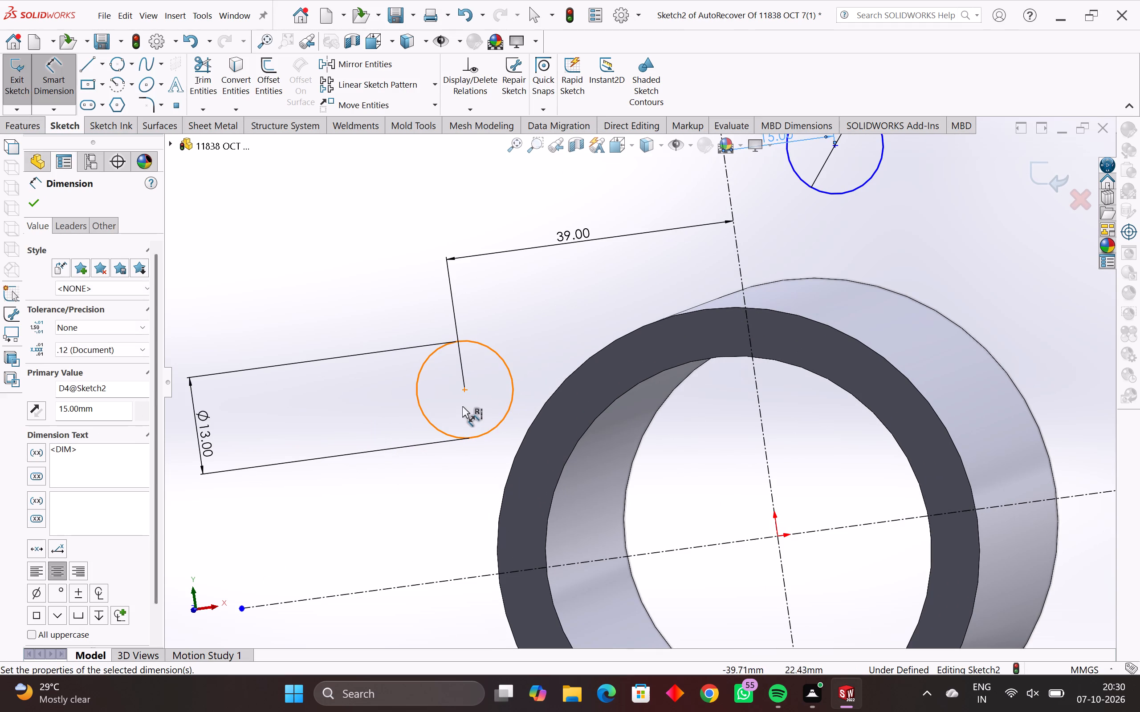
scroll(465, 396, "up", 1)
left_click(473, 388)
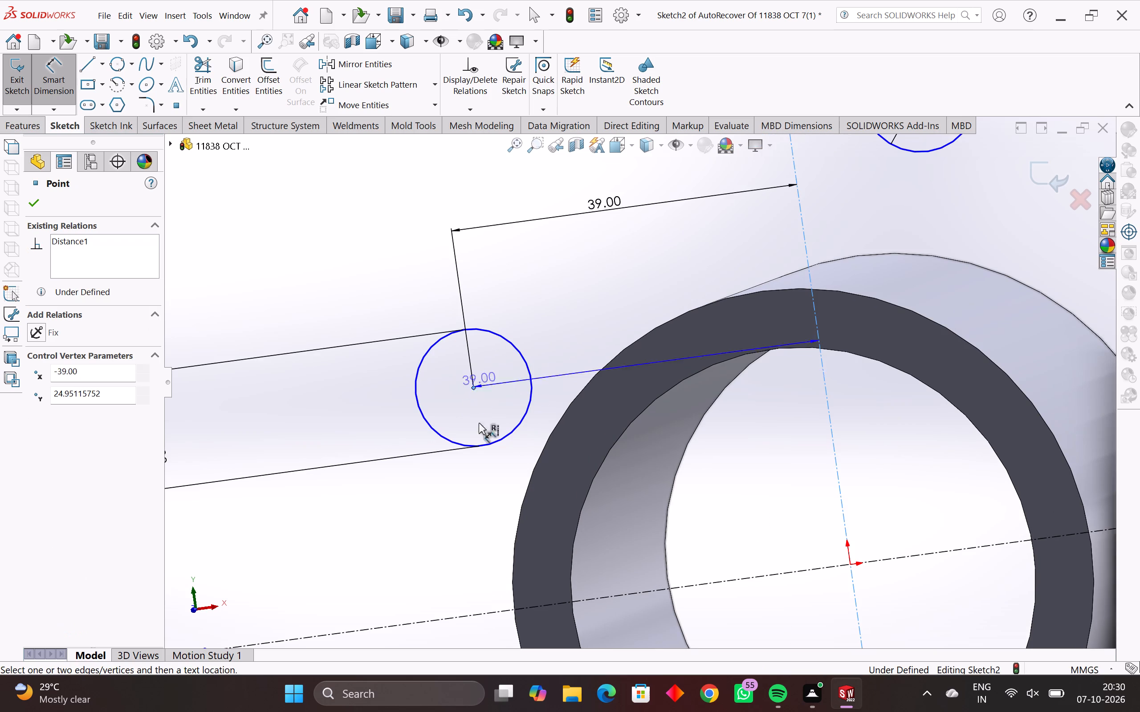
left_click(506, 613)
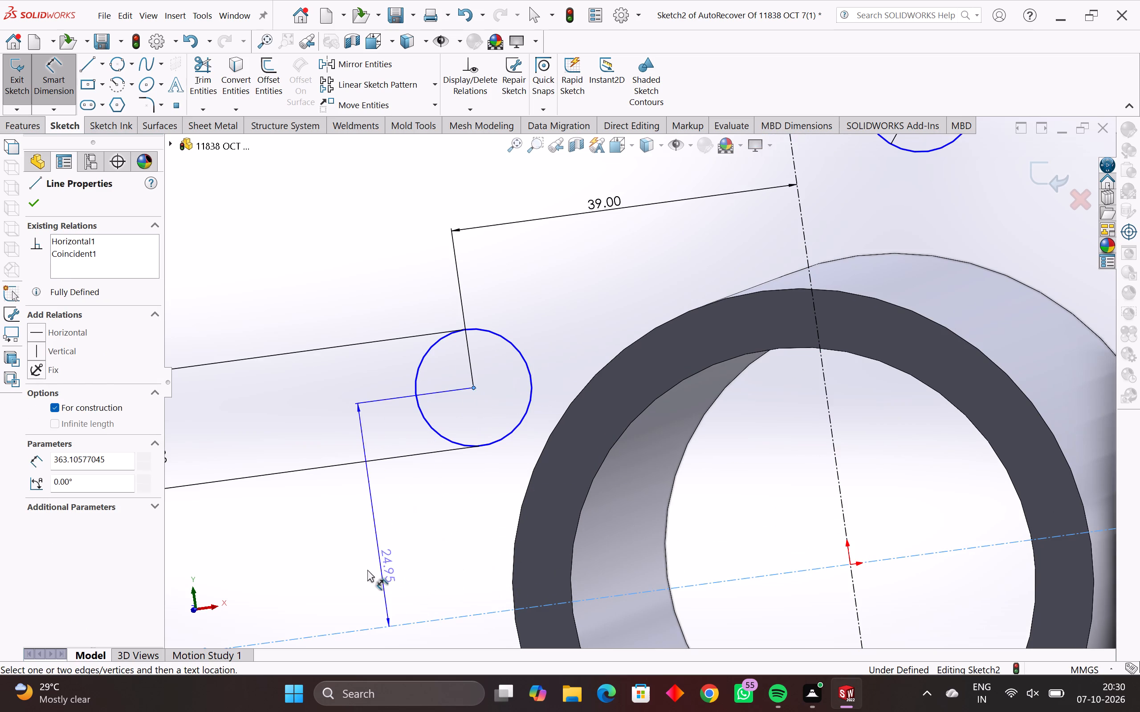
left_click(356, 569)
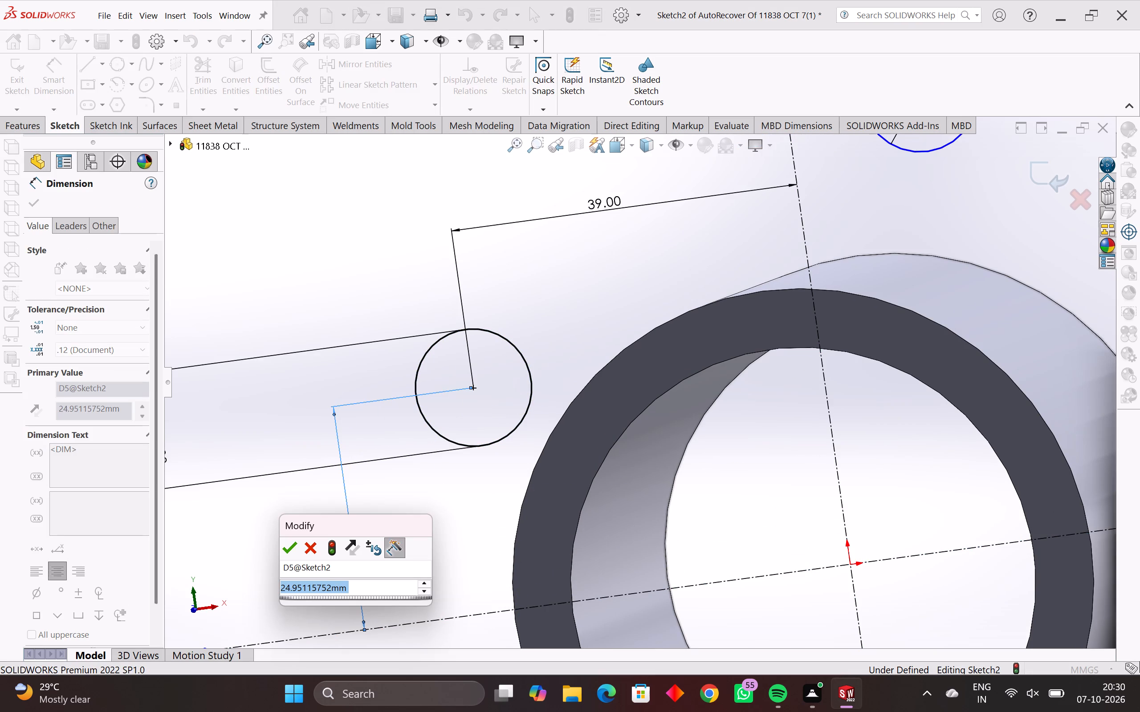
type("28")
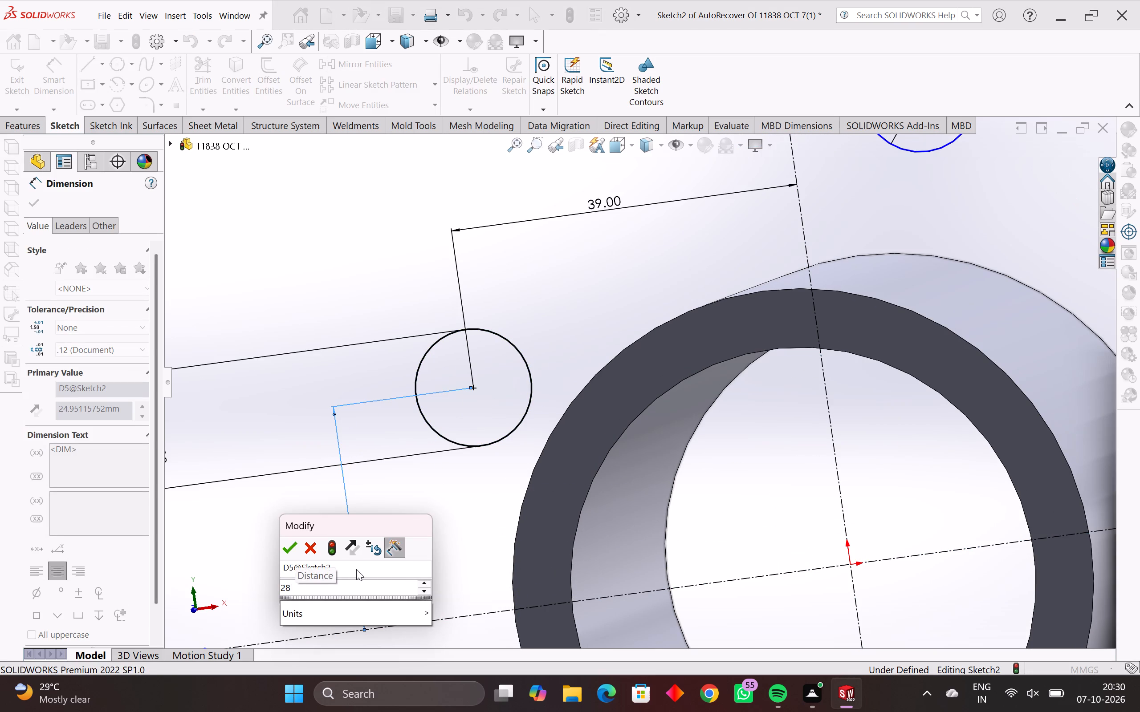
key("Return")
Dimension the upper right circle's center 45 mm above the horizontal centerline.
scroll(665, 484, "down", 5)
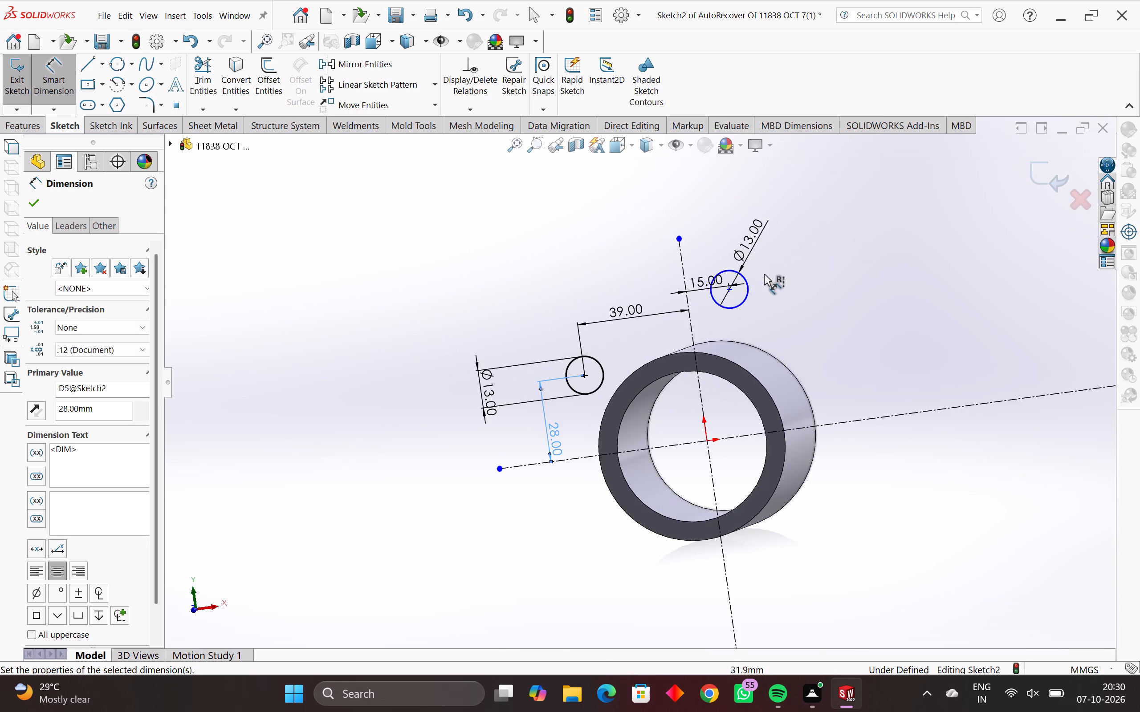
scroll(761, 274, "up", 3)
scroll(685, 328, "up", 3)
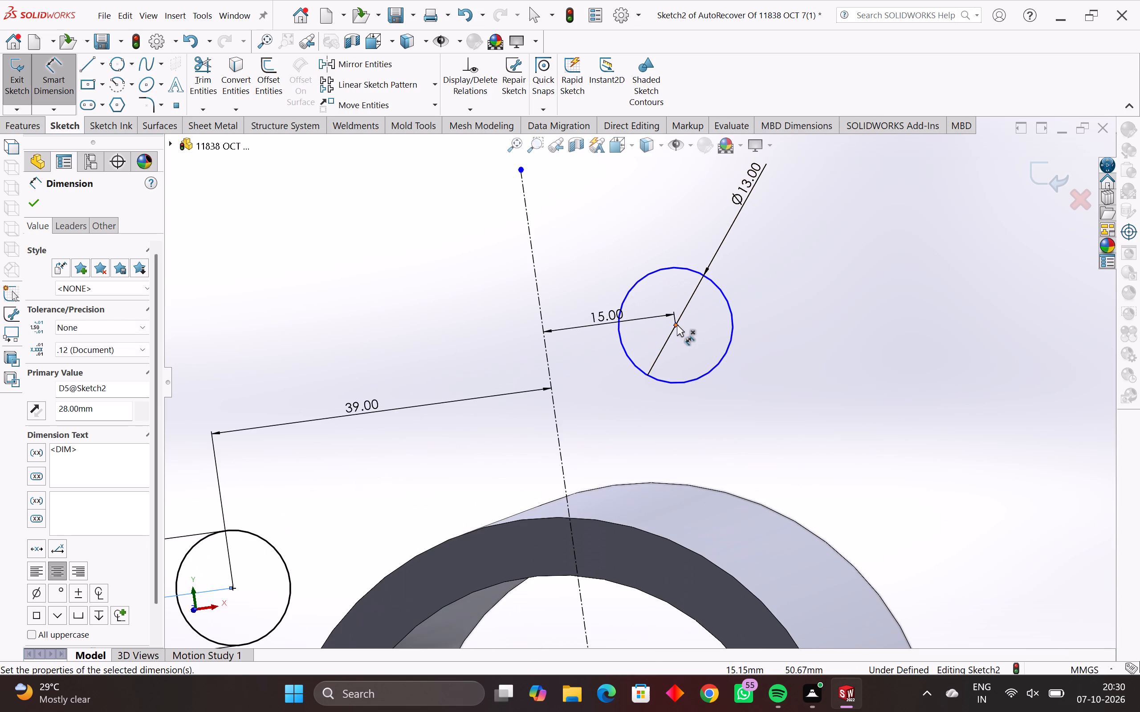
left_click(676, 325)
scroll(717, 481, "down", 5)
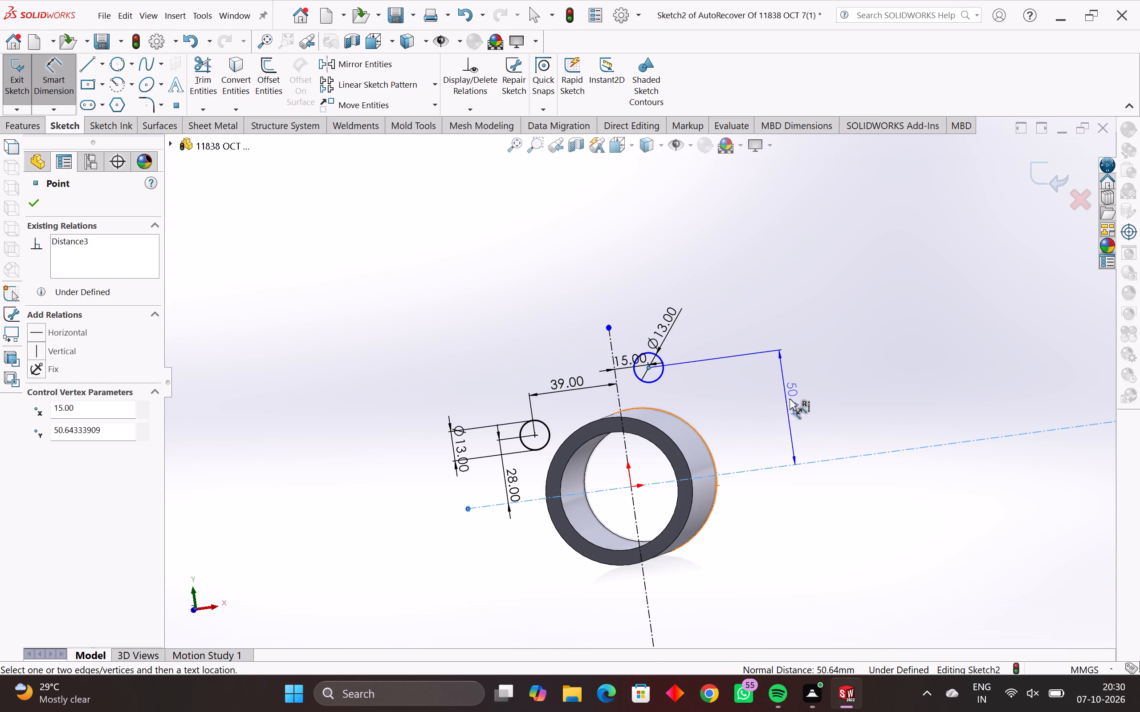
left_click(793, 397)
type("45")
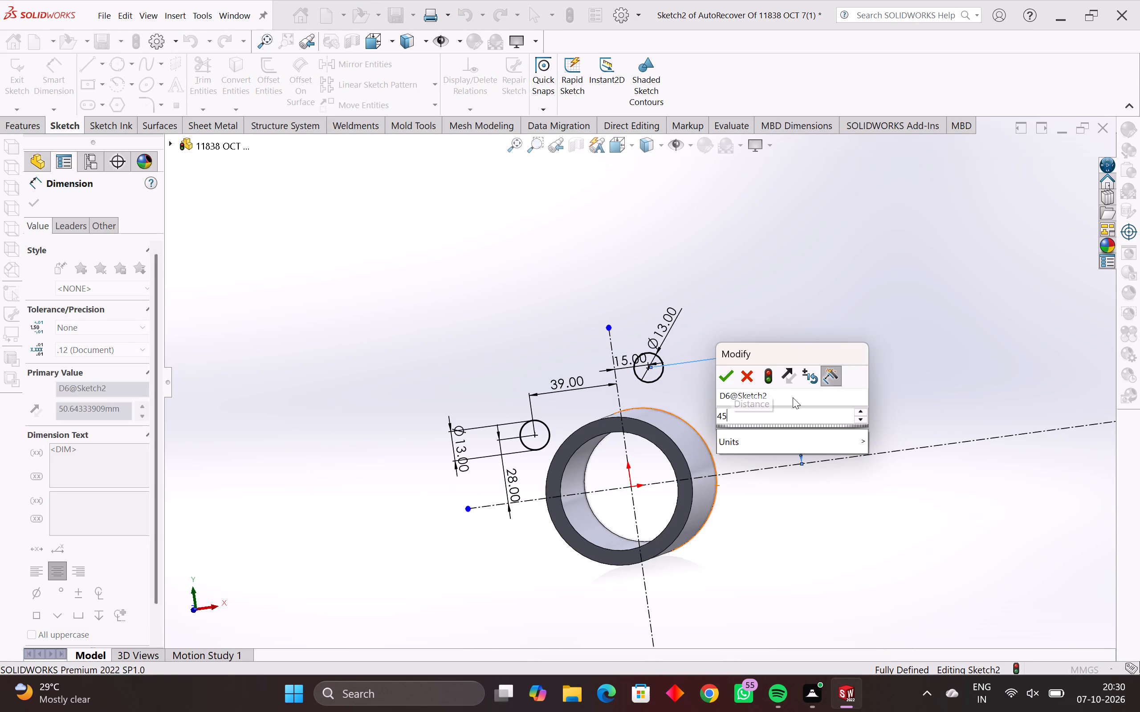
key("Return")
scroll(692, 384, "down", 3)
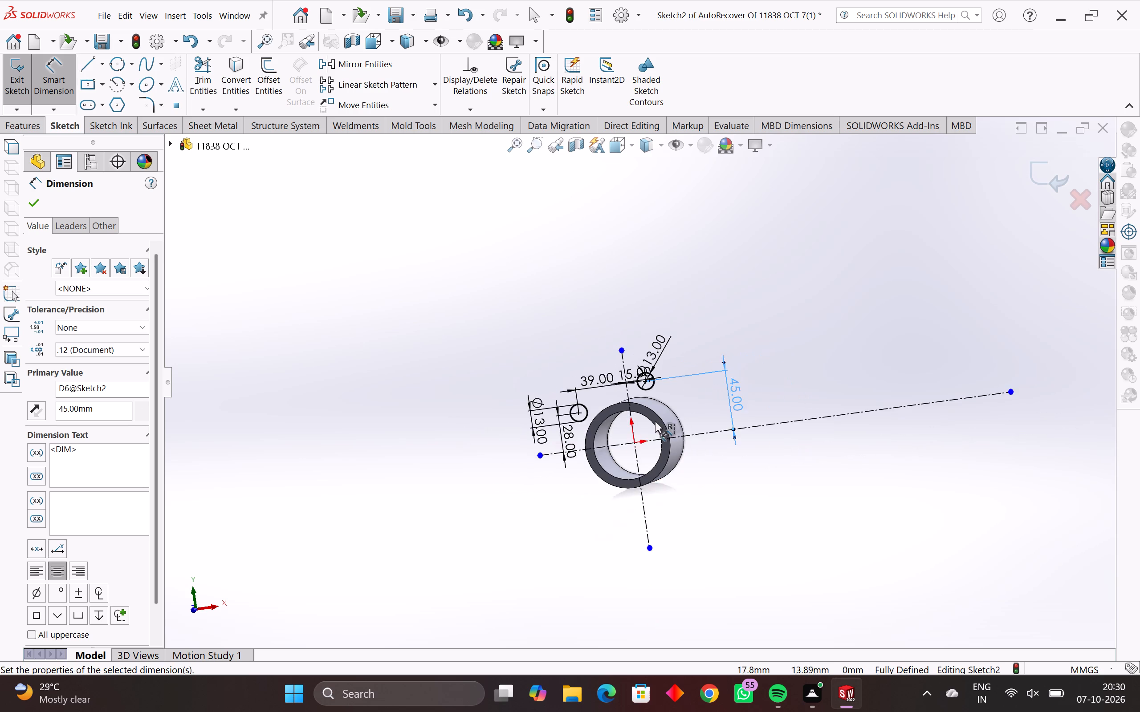
scroll(655, 421, "up", 8)
scroll(640, 404, "down", 3)
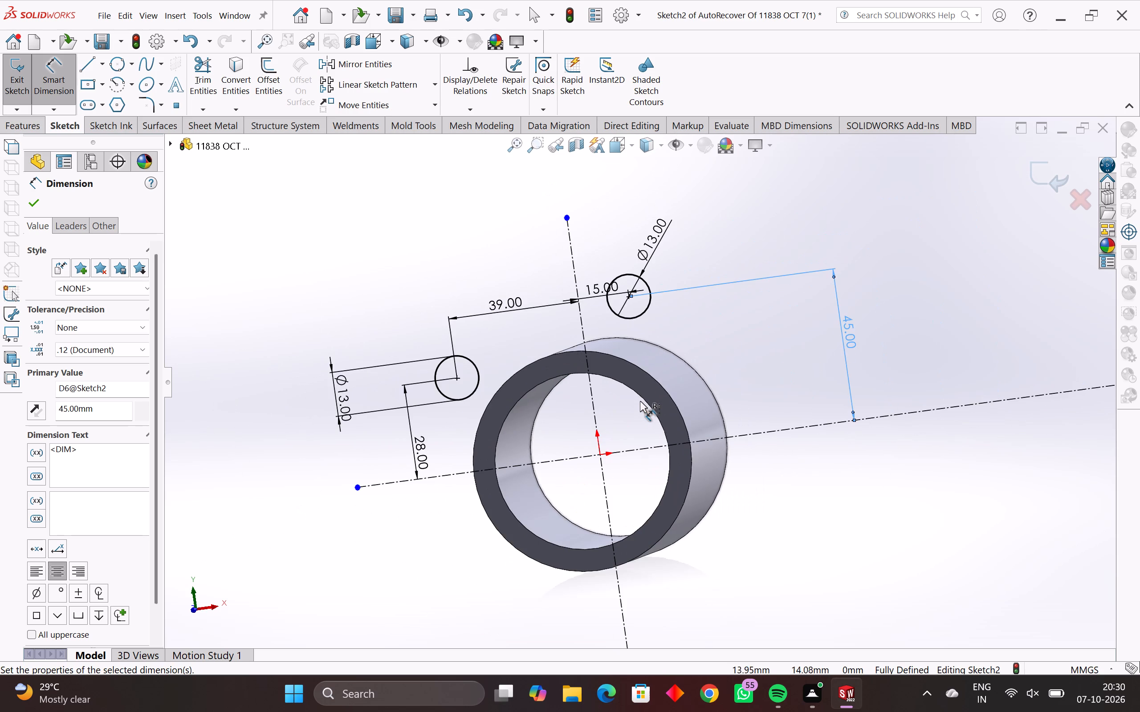
Run Fully Define Sketch on the two 13 mm circles and both centerlines, calculating with the default relation and dimension schemes.
key("Escape")
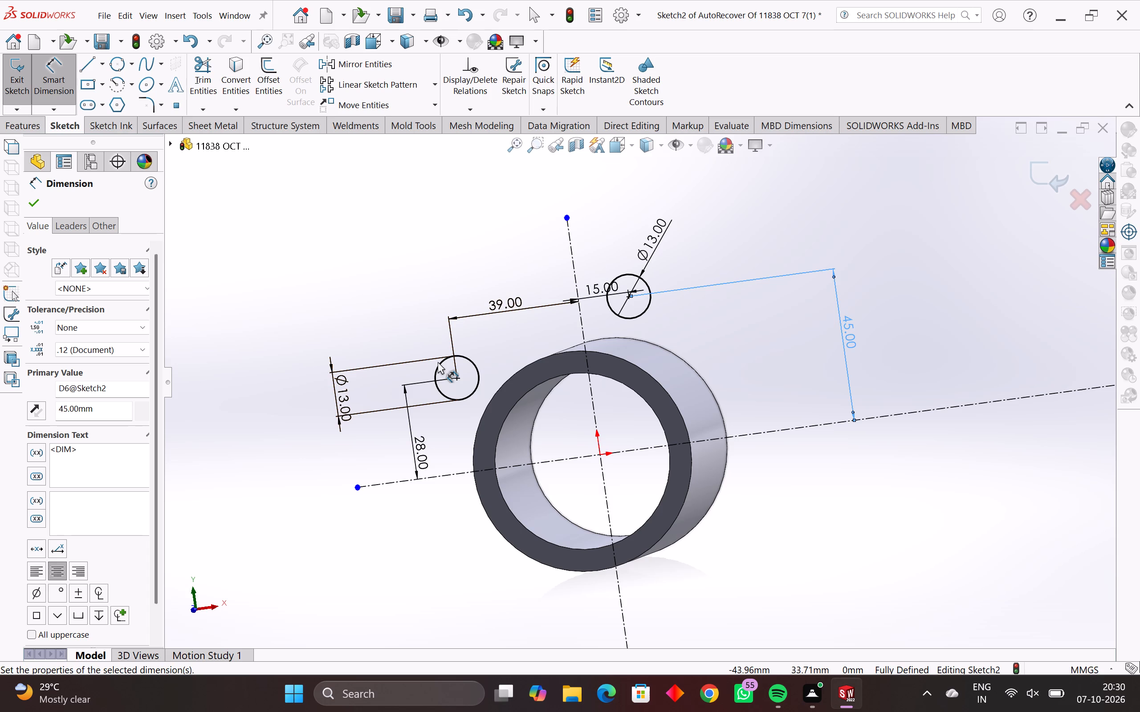
scroll(538, 407, "down", 2)
left_click_drag(830, 251, 294, 530)
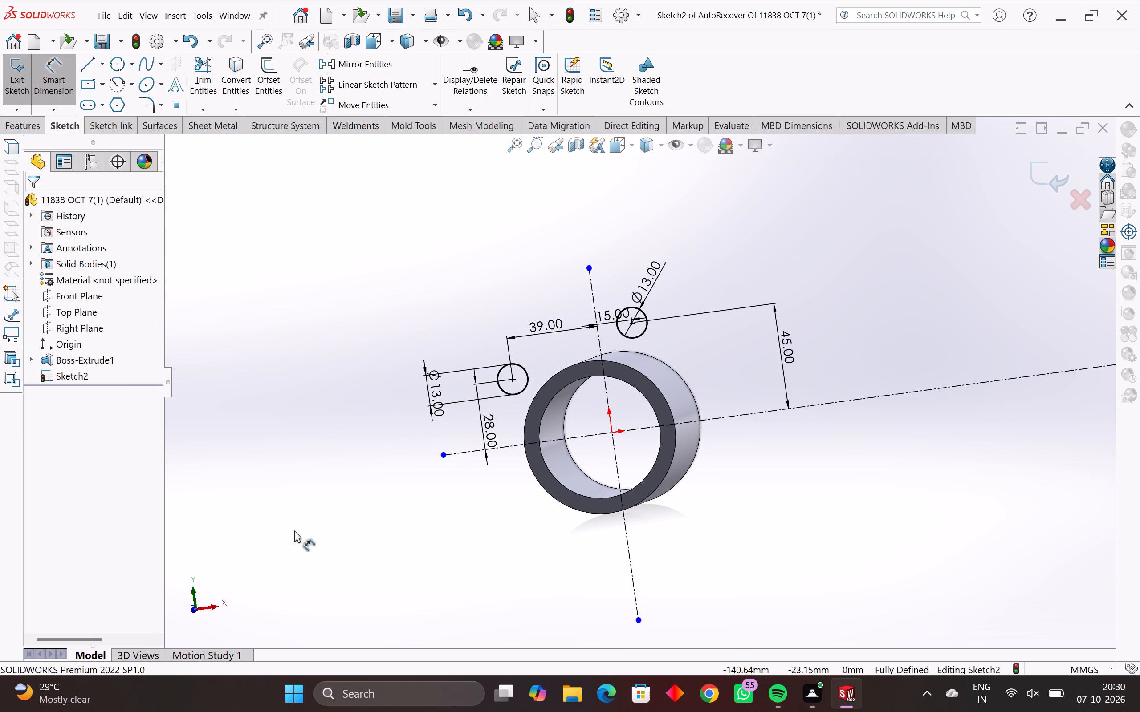
left_click_drag(294, 530, 296, 530)
key("Escape")
key("Escape")
left_click_drag(867, 227, 588, 427)
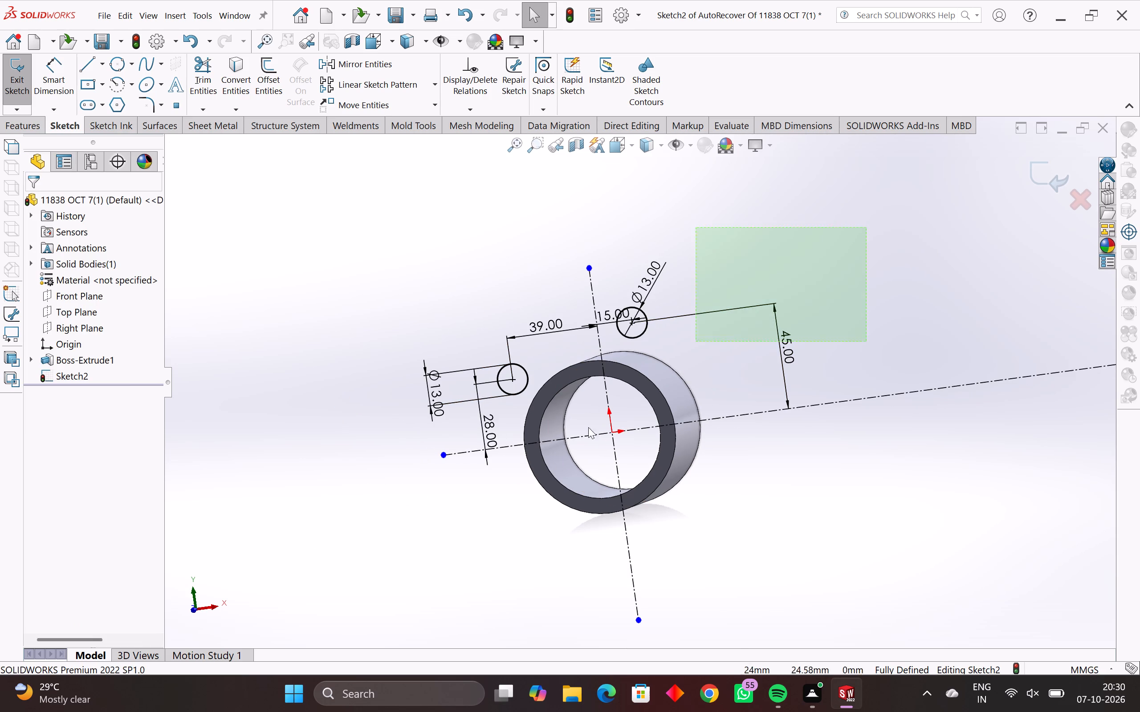
left_click_drag(588, 427, 278, 625)
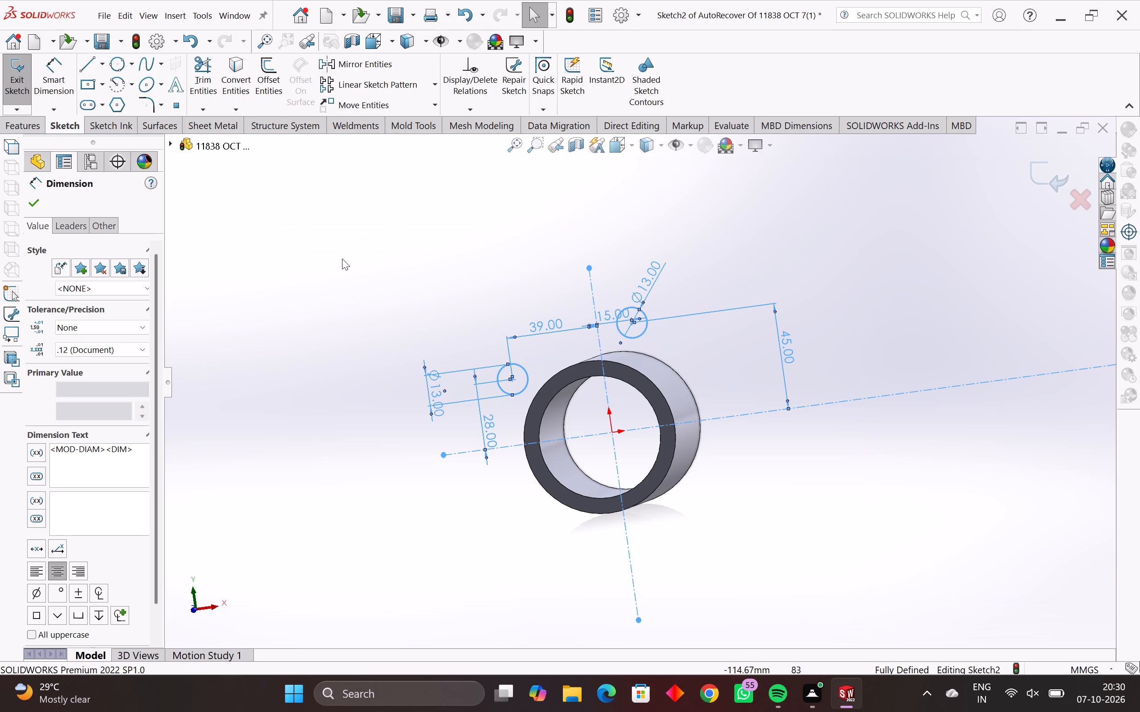
left_click(472, 108)
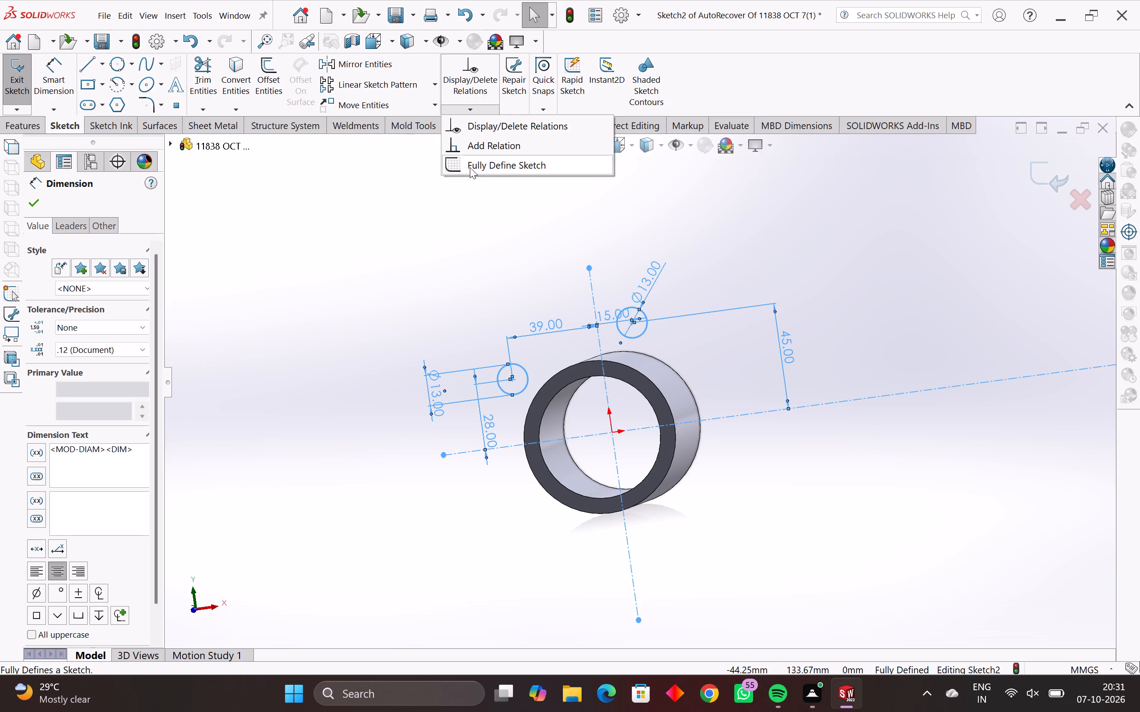
left_click(472, 170)
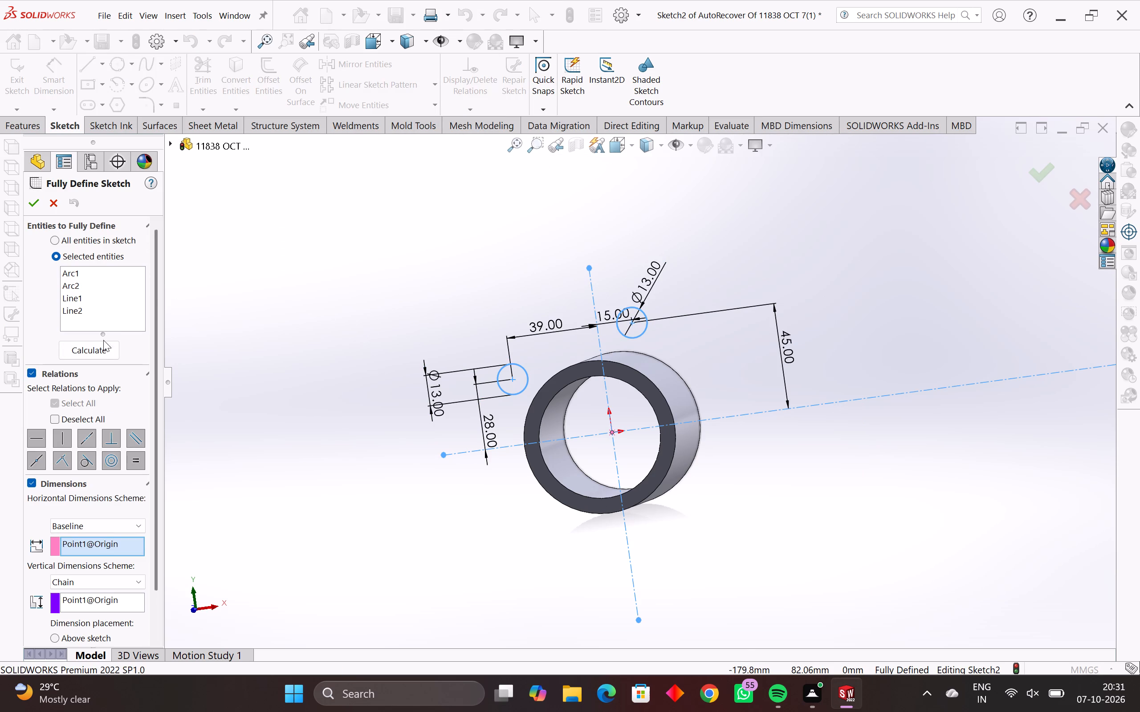
left_click(96, 349)
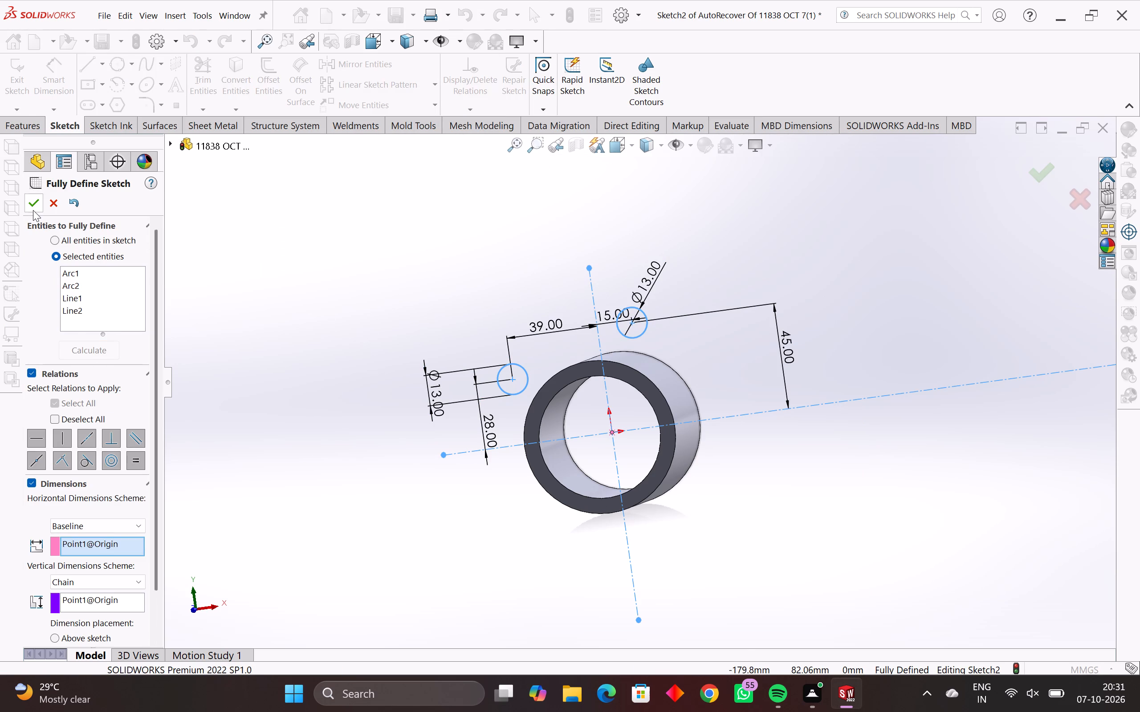
left_click(33, 210)
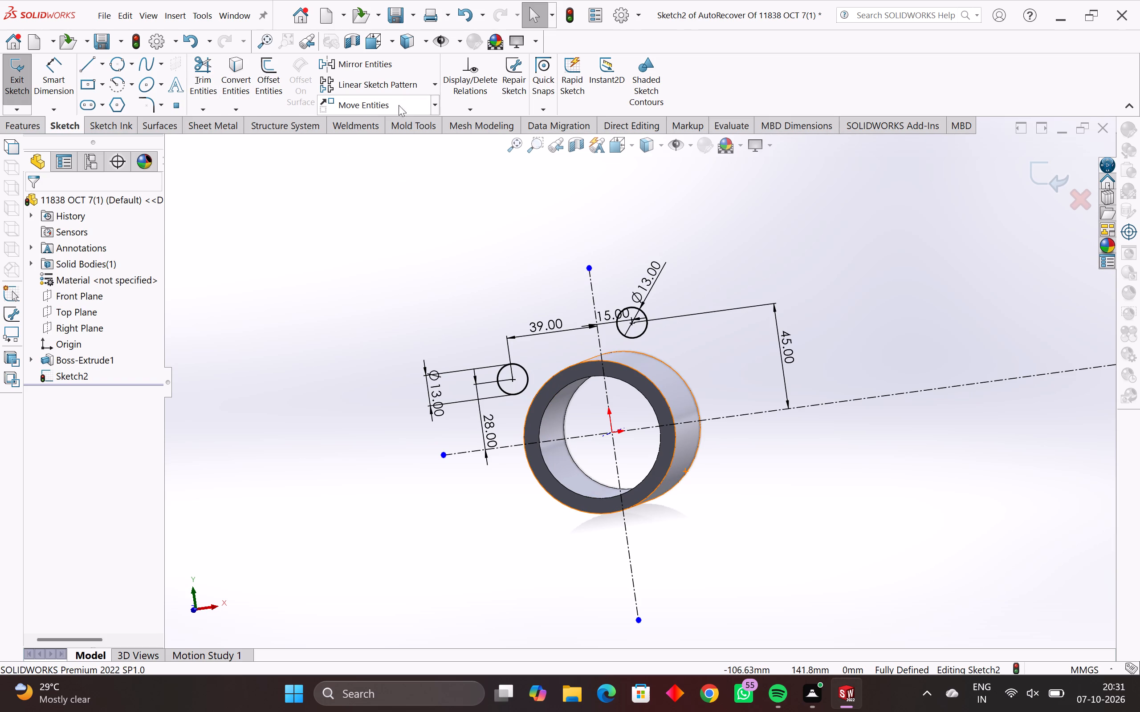
Mirror both 13 mm circles about the horizontal centerline, keeping the originals.
left_click(366, 58)
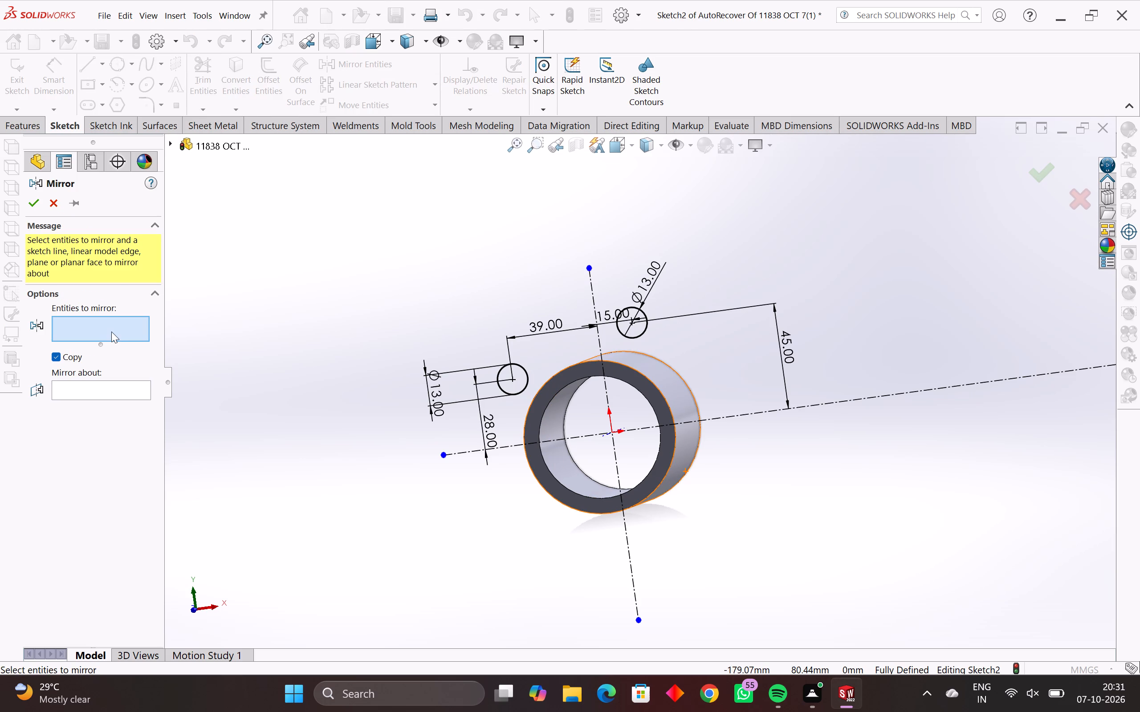
left_click(111, 332)
left_click(525, 379)
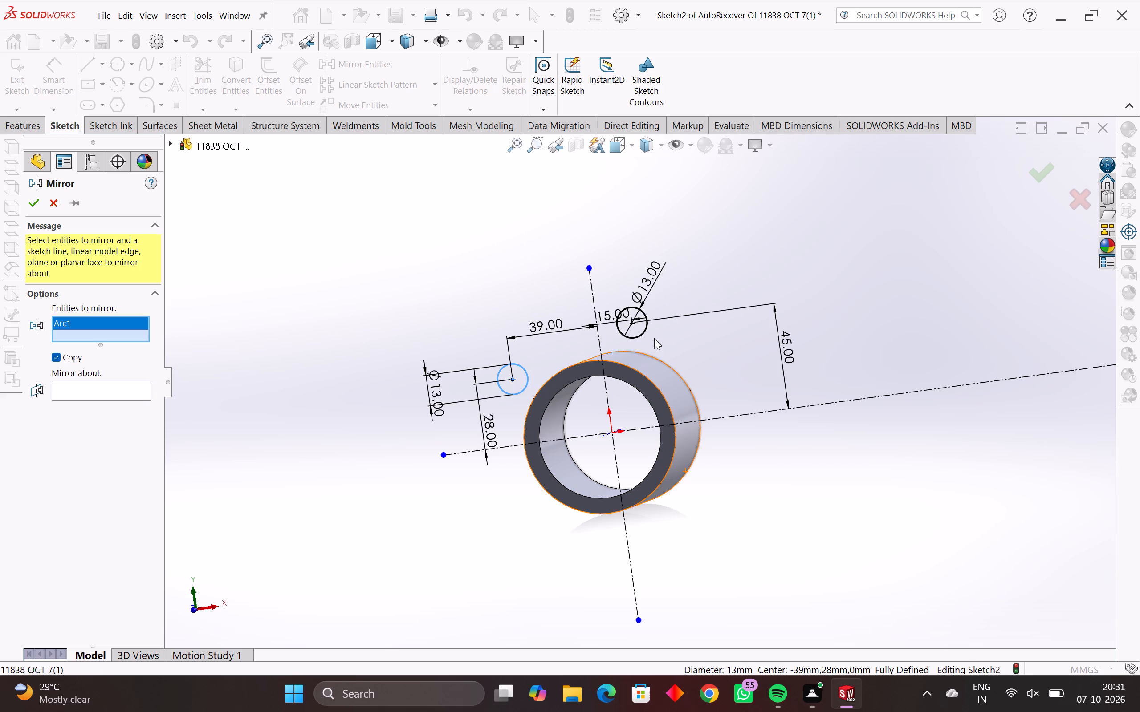
left_click(641, 330)
left_click(643, 334)
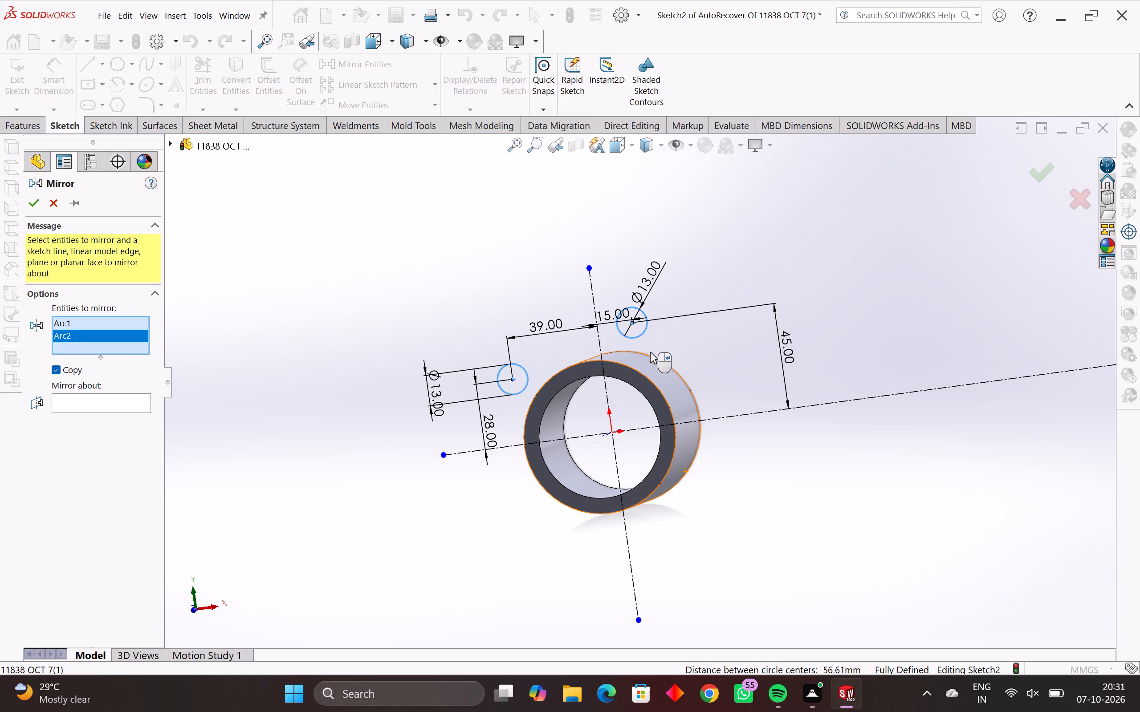
left_click(114, 396)
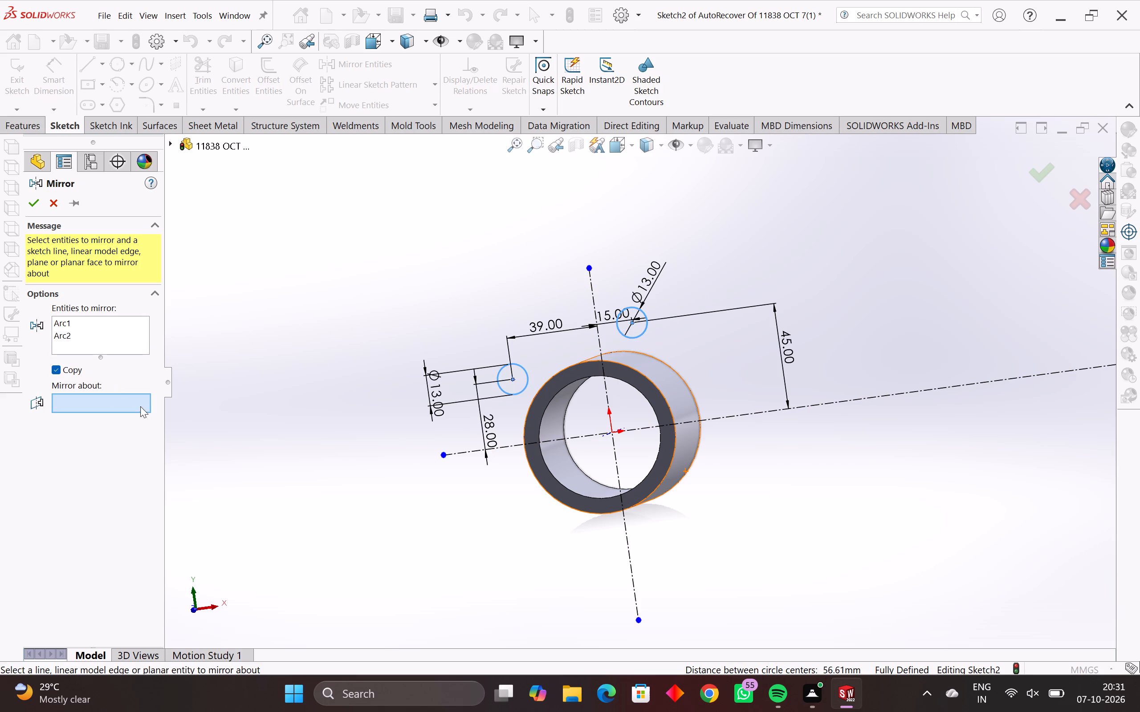
left_click(512, 447)
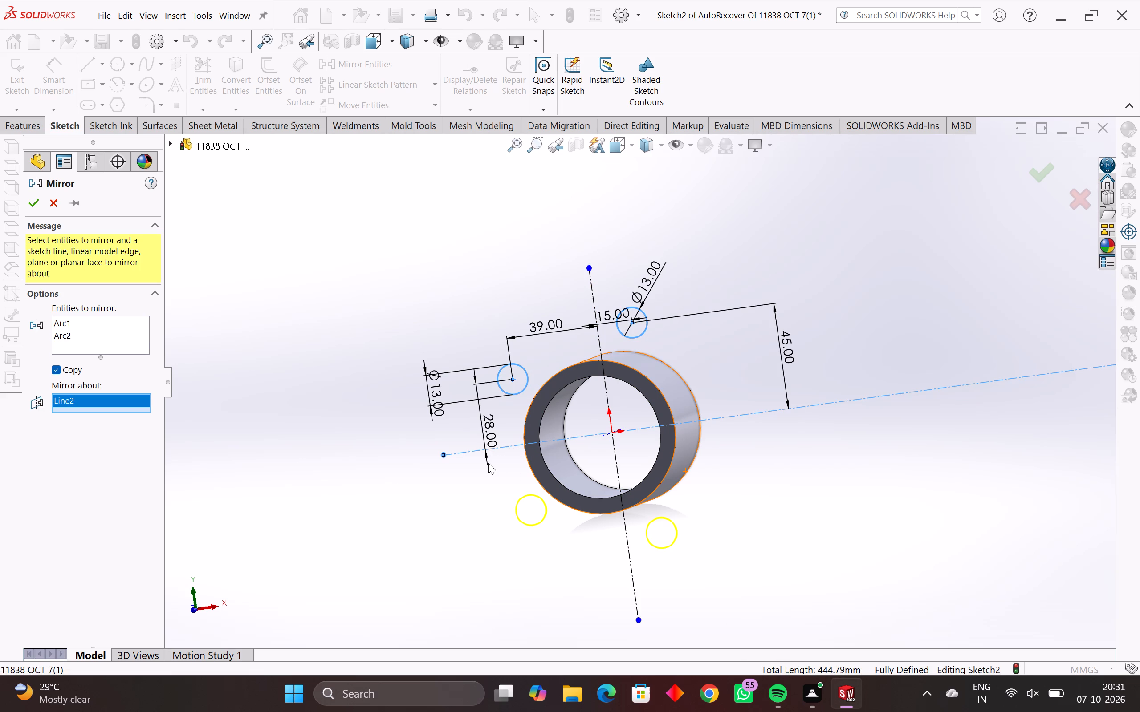
key("Return")
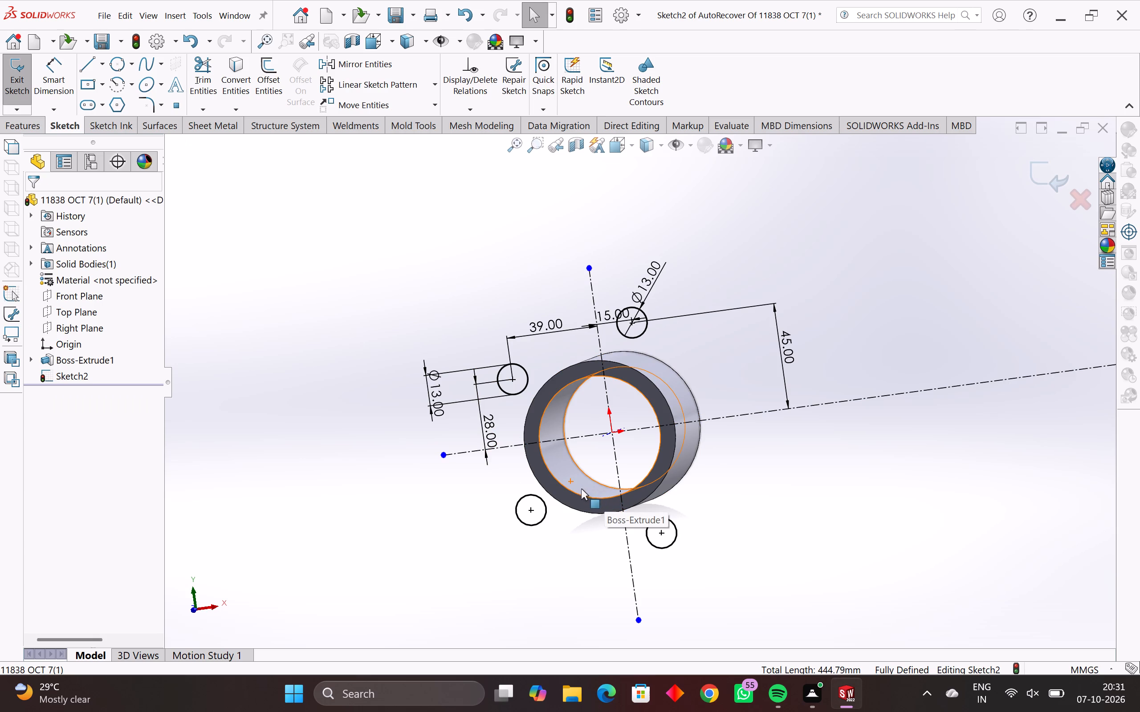
Sketch a three-point perimeter circle on the ring's left side, tangent to the two left 13 mm circles, with a 72 mm radius.
left_click(120, 60)
scroll(462, 426, "up", 3)
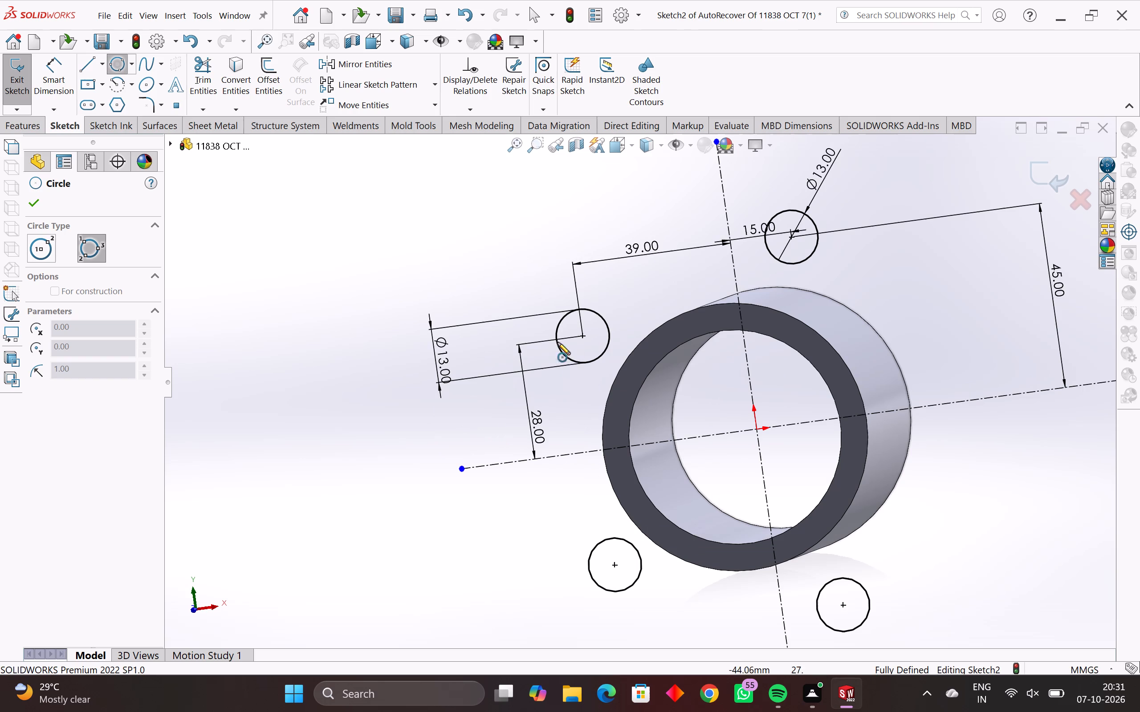
left_click(558, 348)
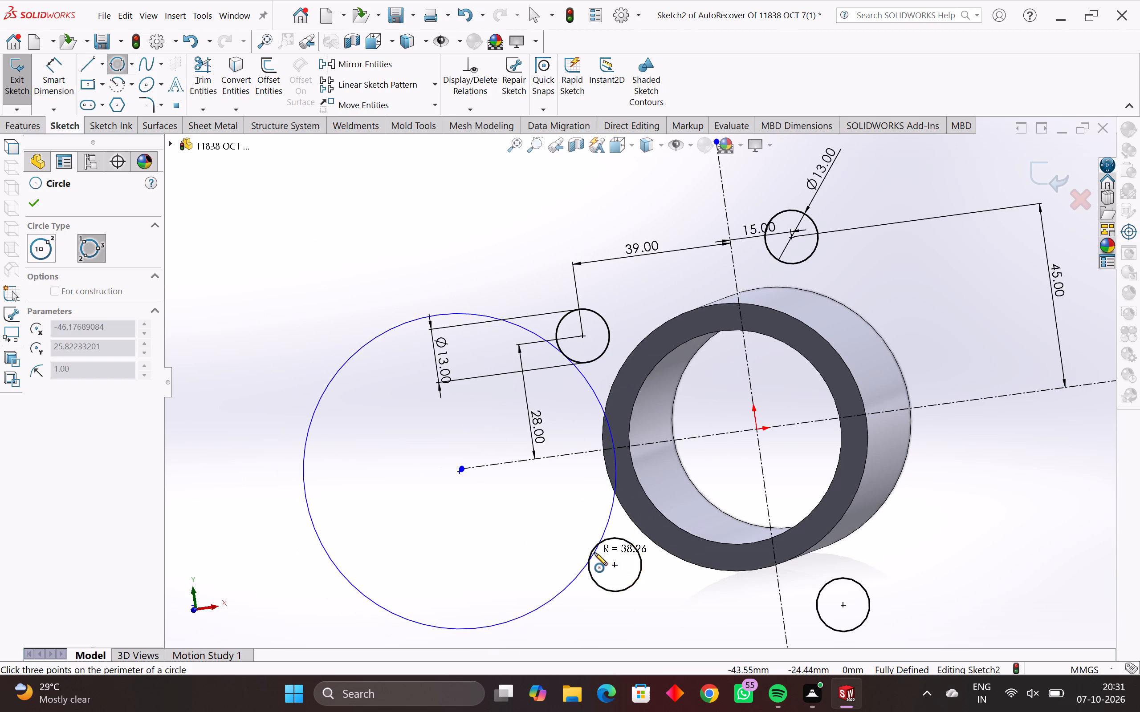
left_click(592, 551)
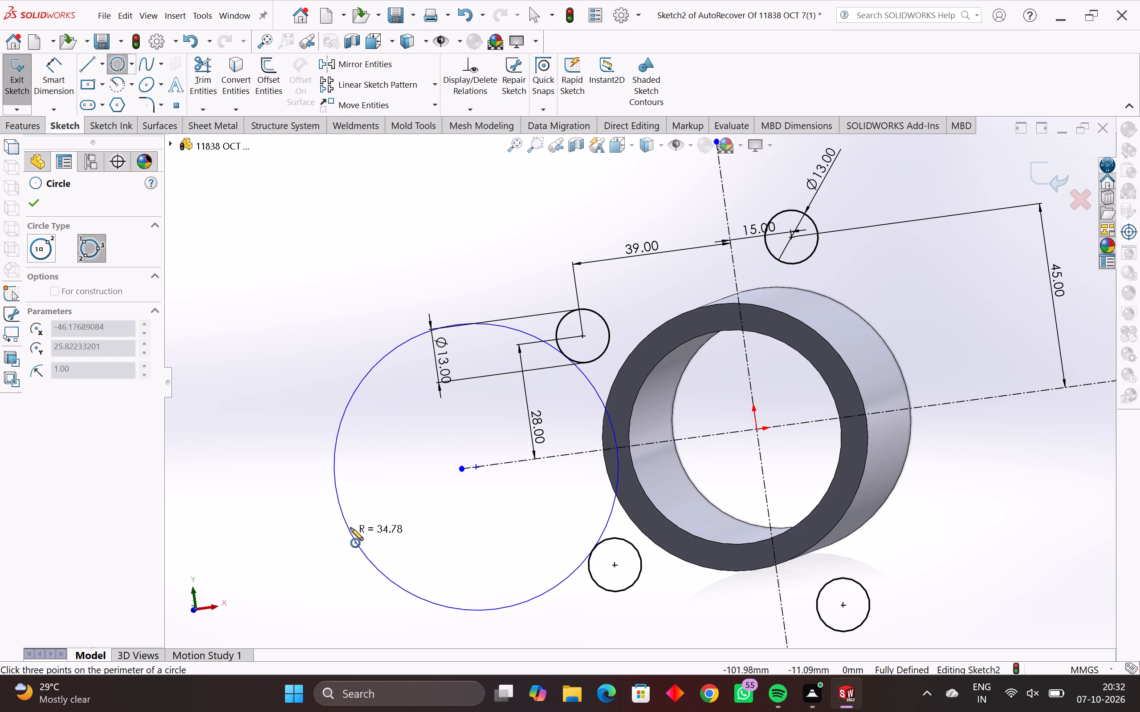
left_click(342, 522)
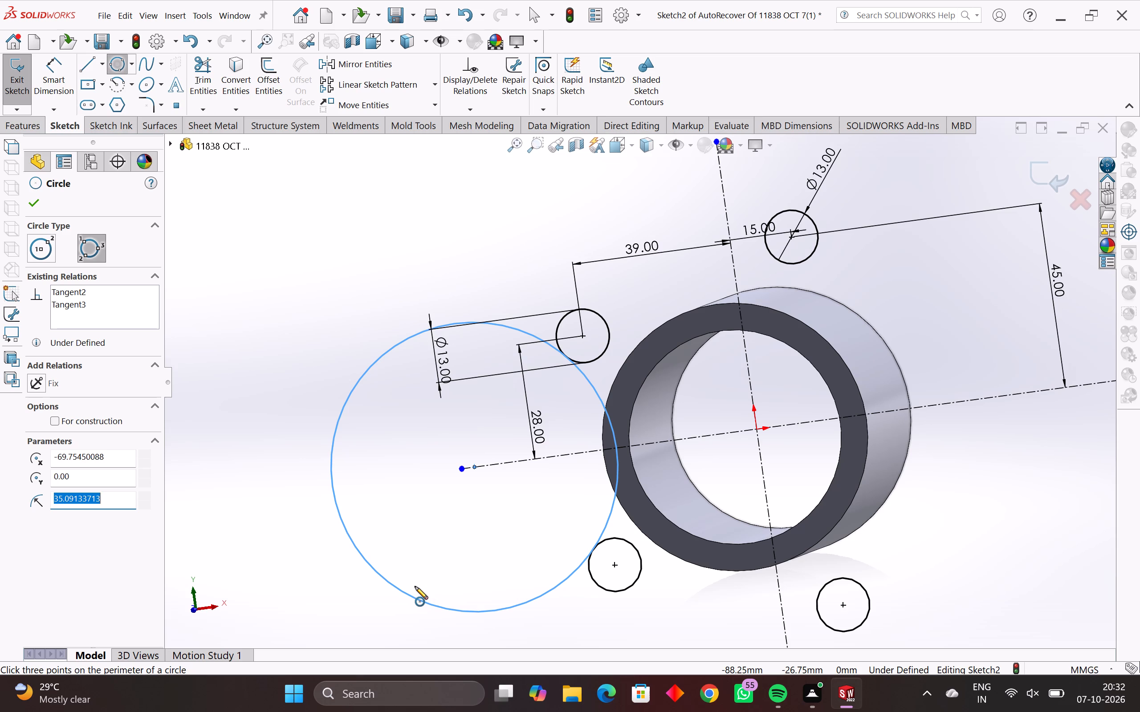
type("72")
key("Return")
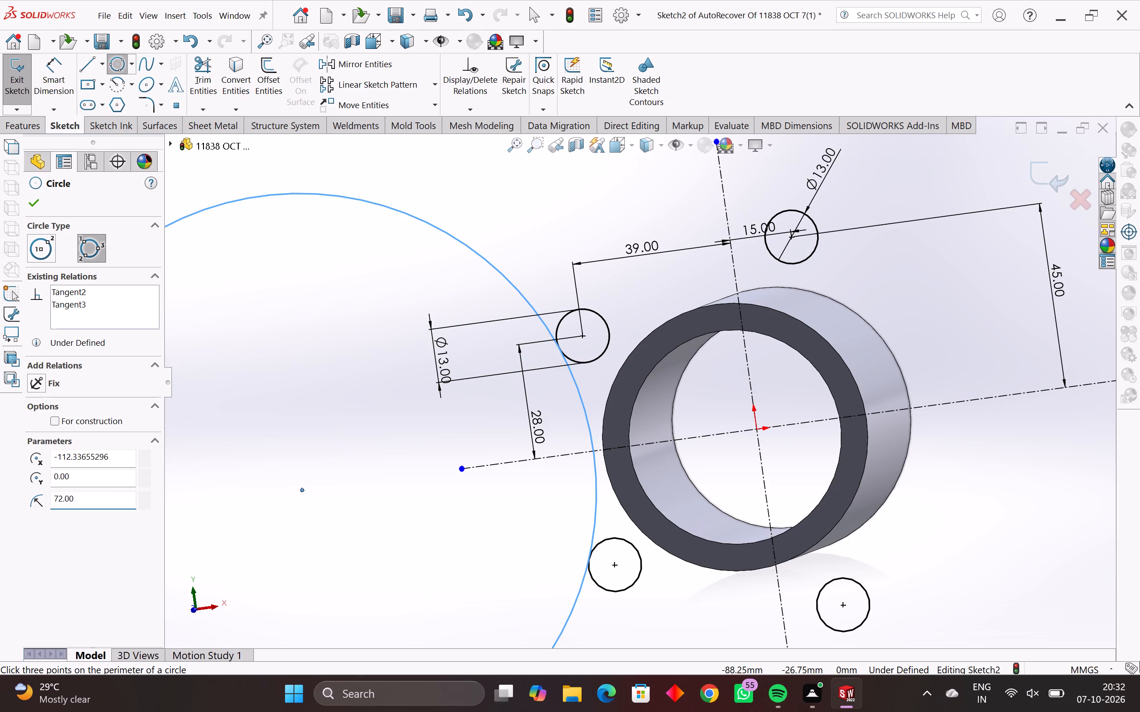
Sketch a perimeter circle above the ring, tangent to the two upper 13 mm circles, with a 72 mm radius.
scroll(599, 459, "down", 4)
scroll(626, 328, "up", 4)
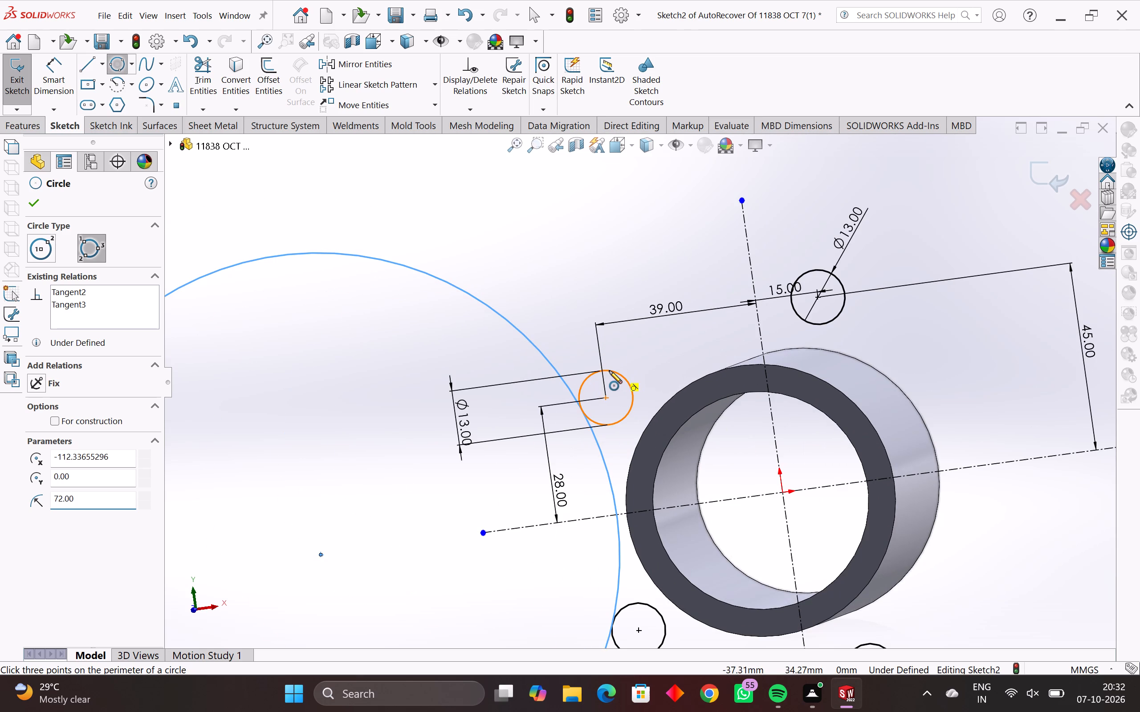
left_click(612, 371)
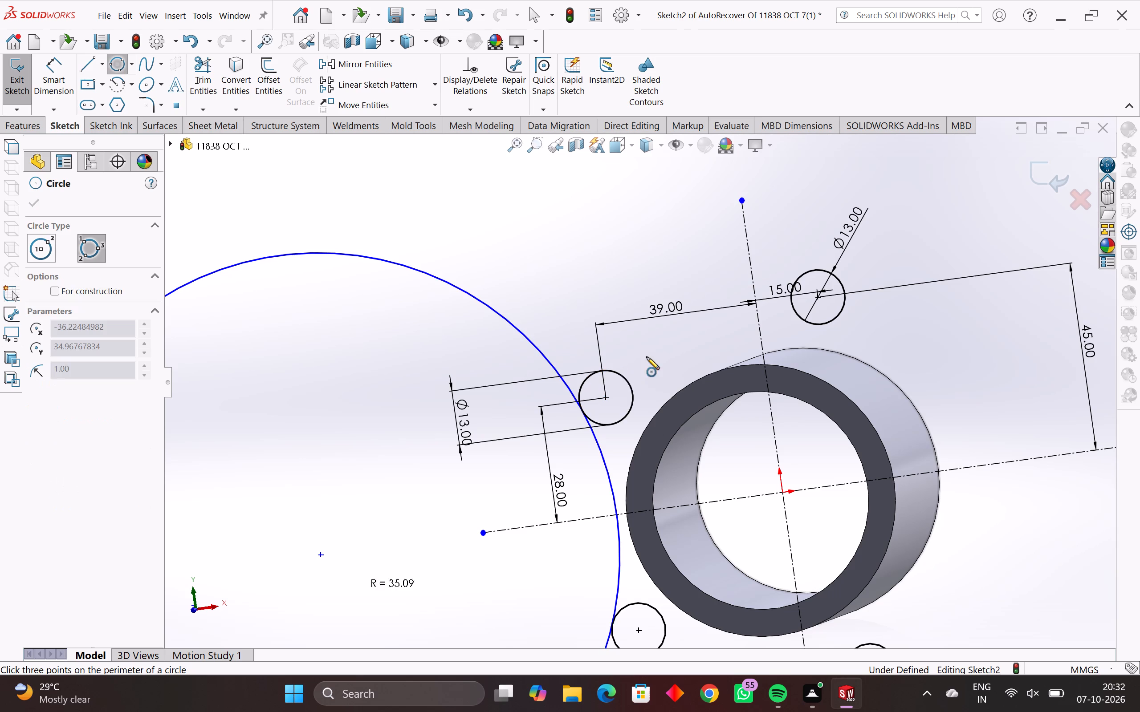
left_click(793, 299)
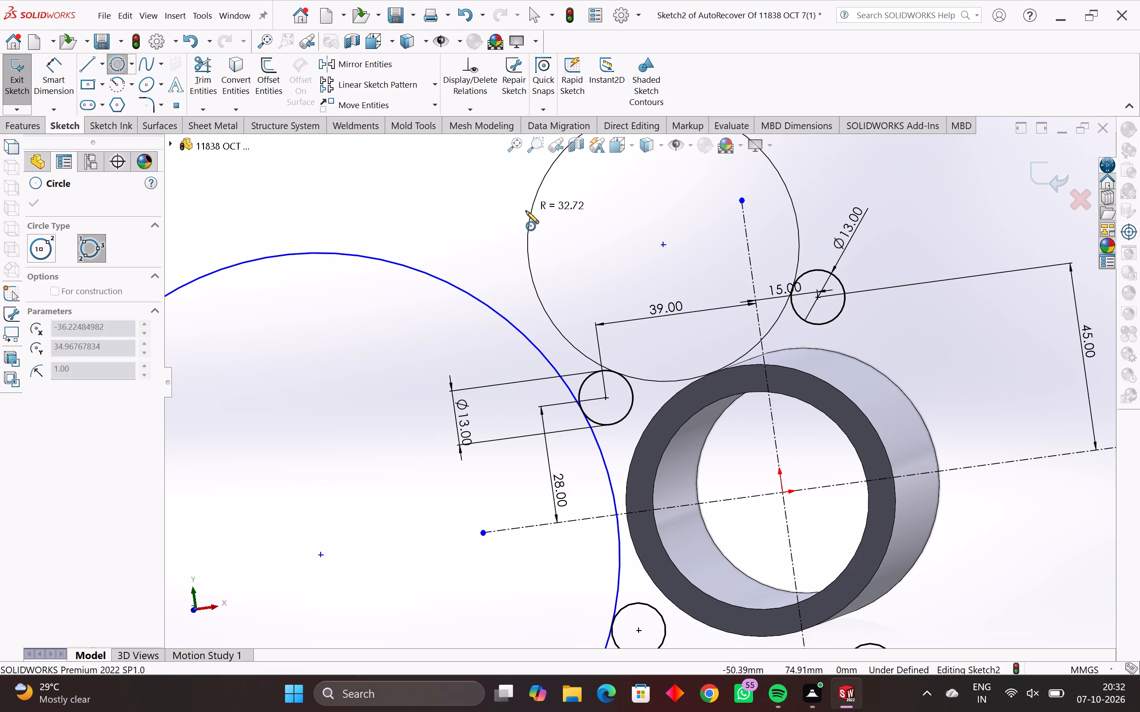
left_click(518, 211)
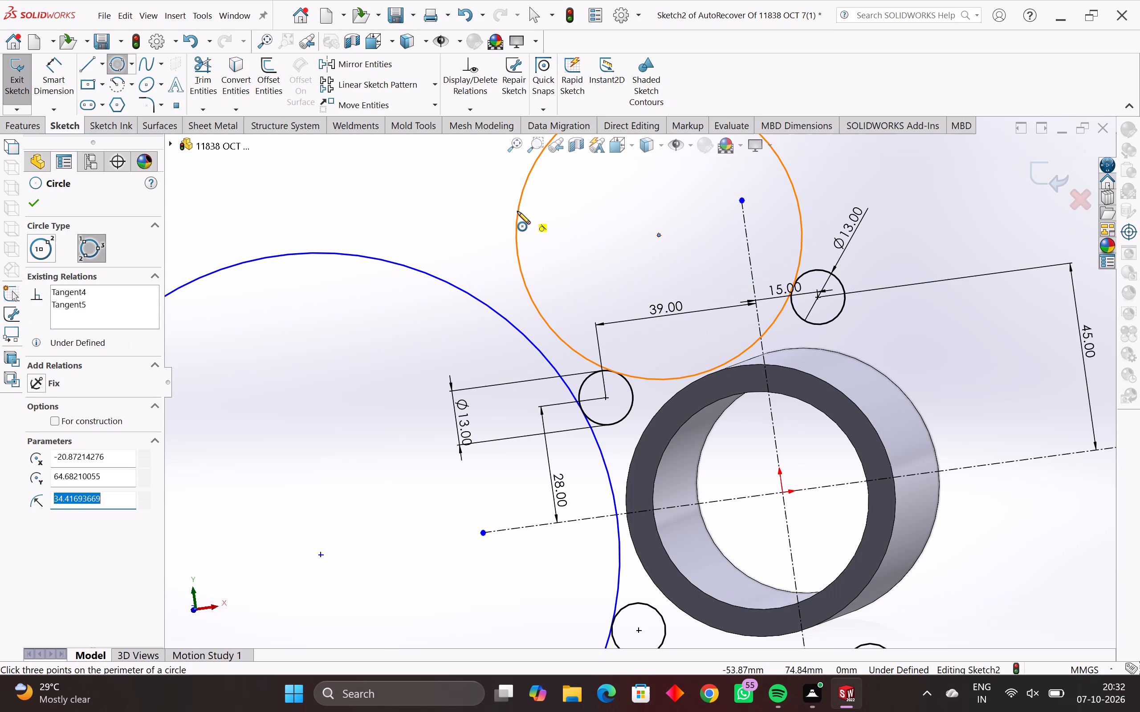
type("72")
key("Return")
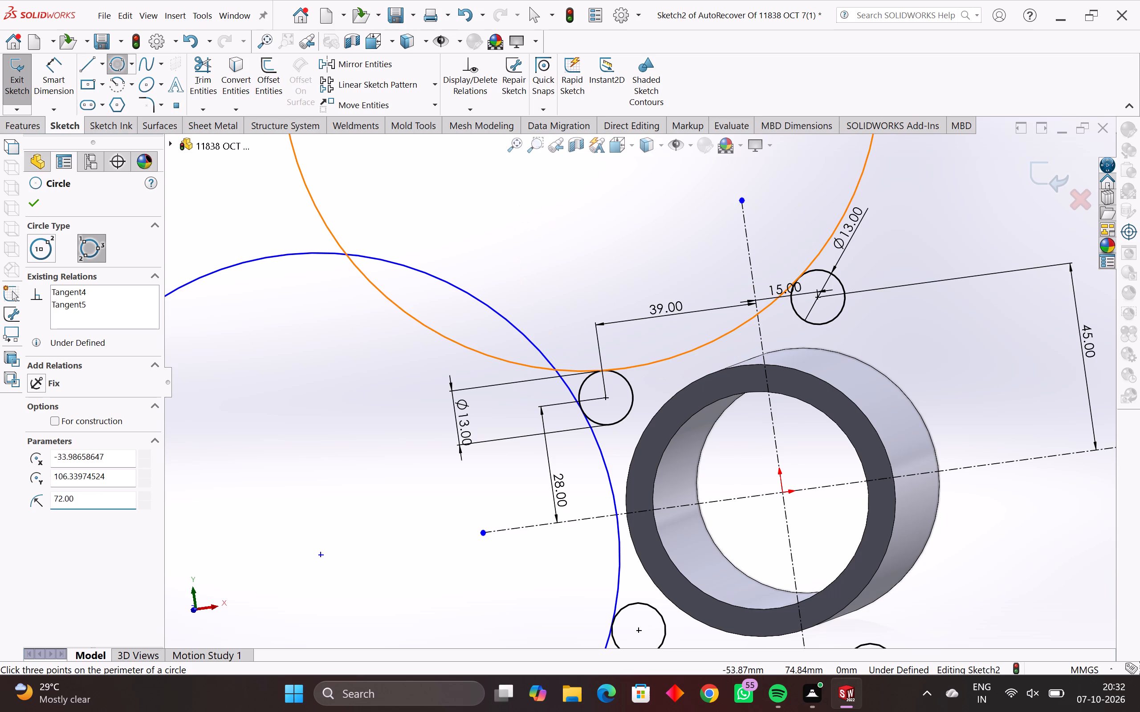
Sketch a perimeter circle below the ring, tangent to the two lower 13 mm circles, with a 72 mm radius.
scroll(619, 368, "down", 2)
scroll(692, 653, "up", 4)
scroll(692, 634, "down", 2)
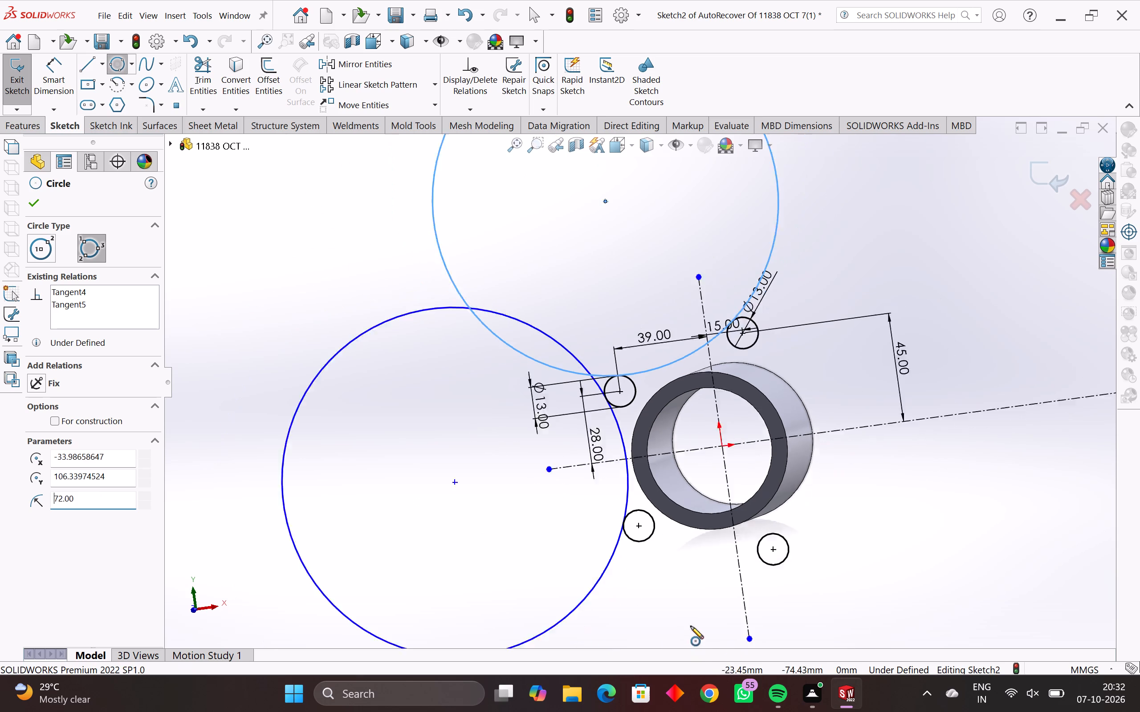
scroll(691, 626, "down", 3)
scroll(648, 504, "up", 4)
scroll(638, 413, "up", 1)
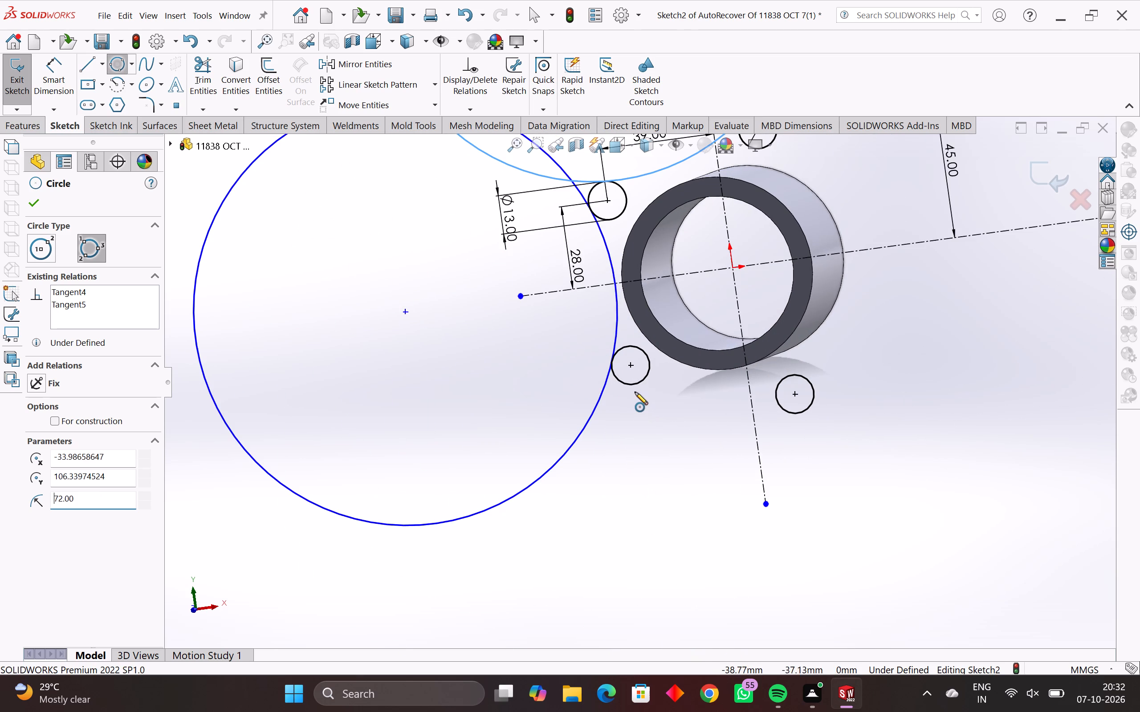
left_click(639, 384)
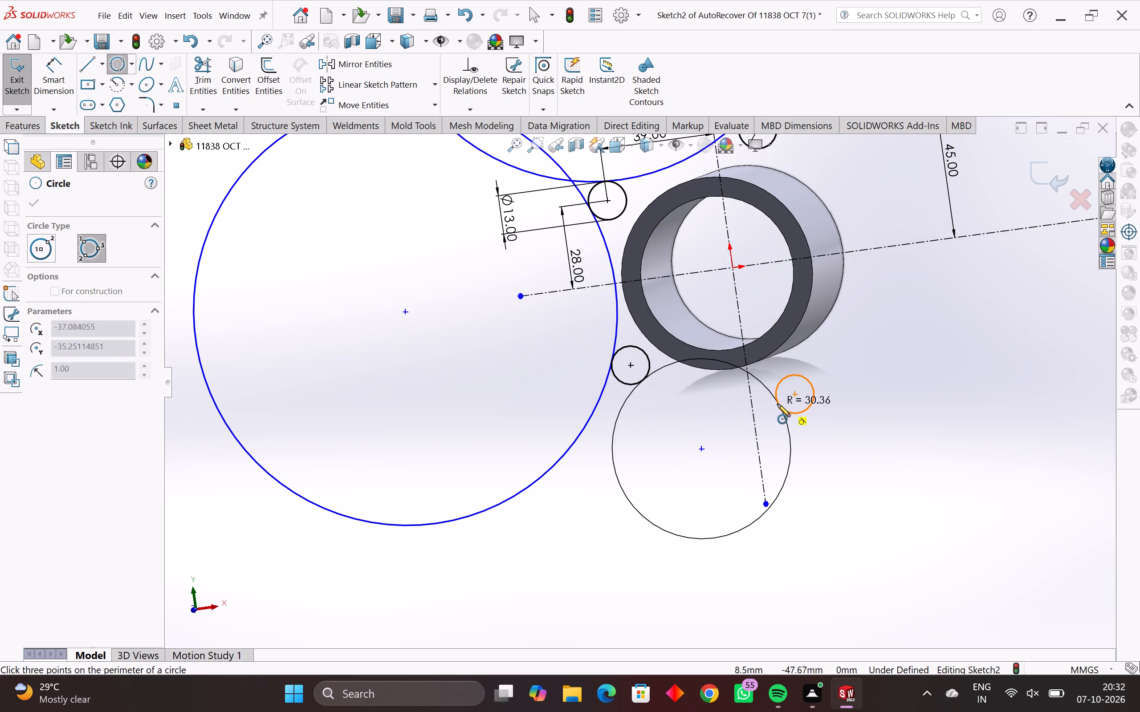
left_click(779, 404)
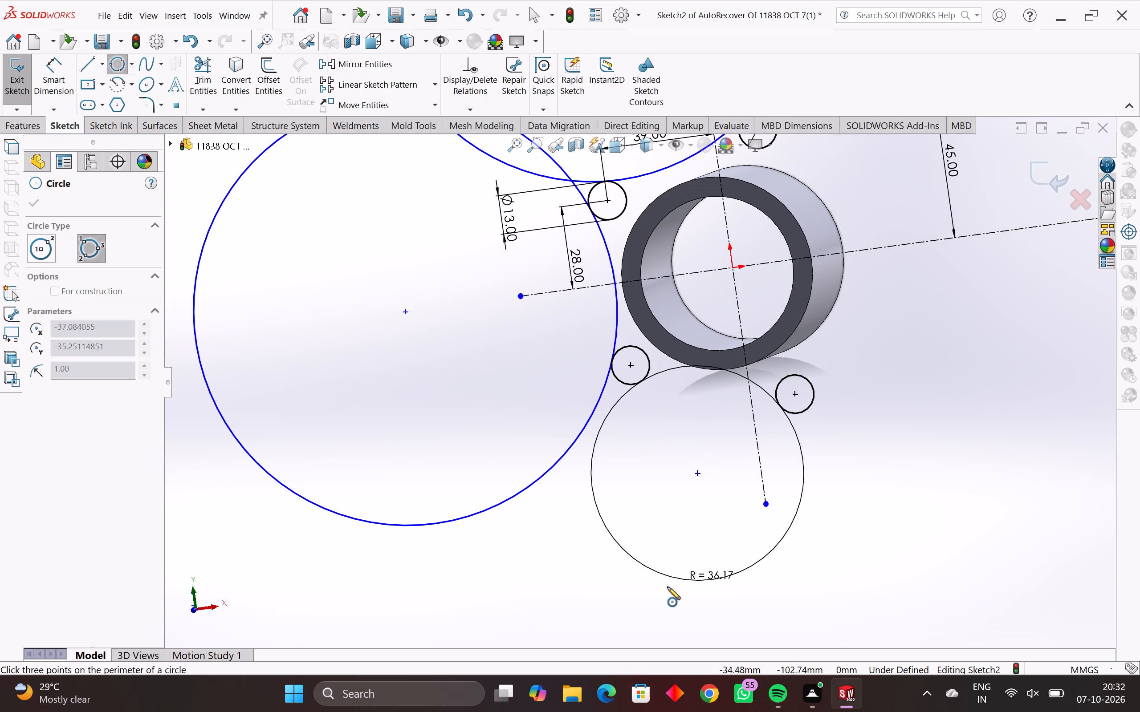
left_click(647, 595)
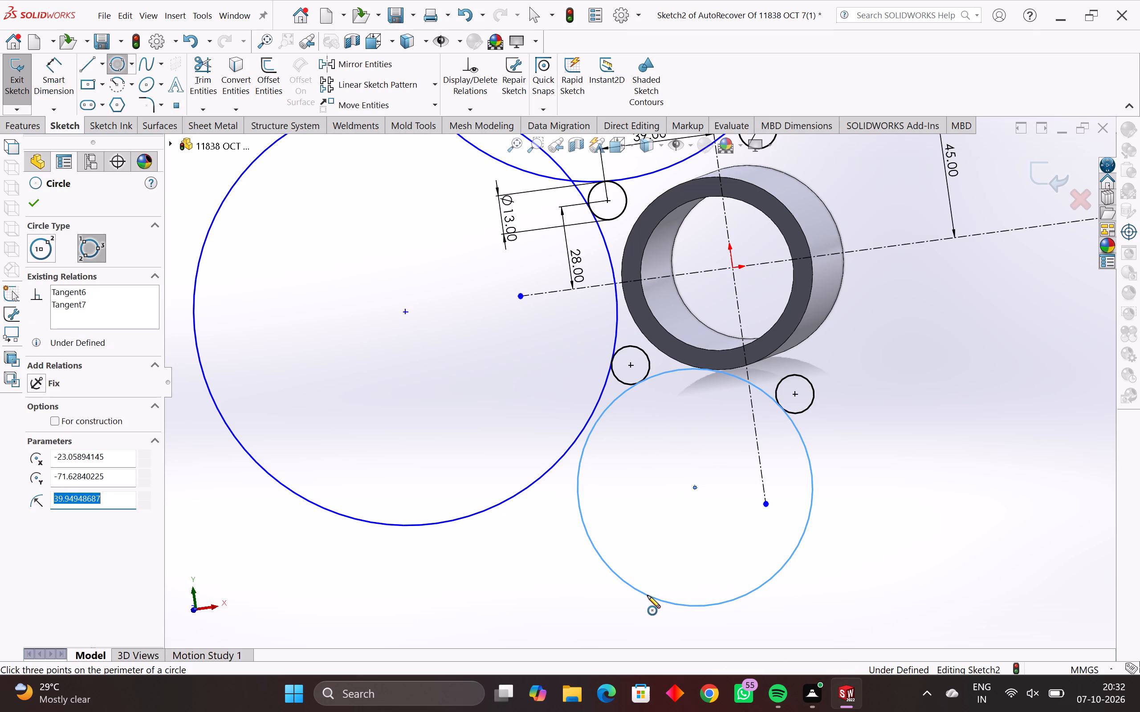
type("72")
key("Return")
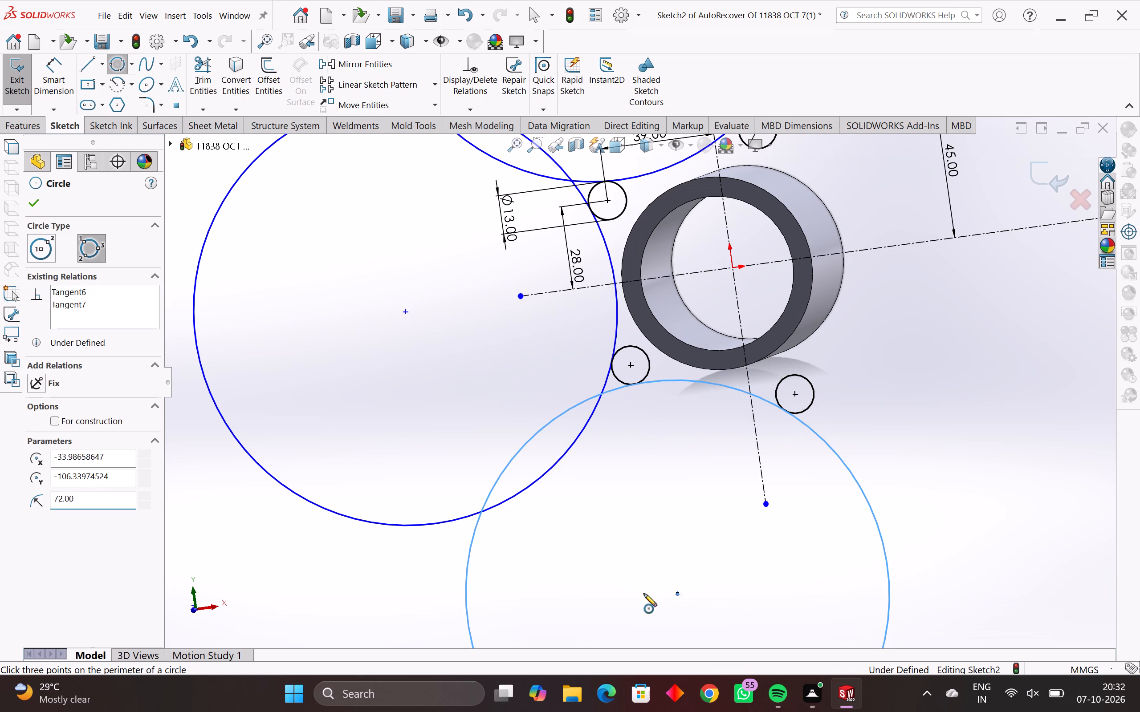
scroll(461, 477, "down", 3)
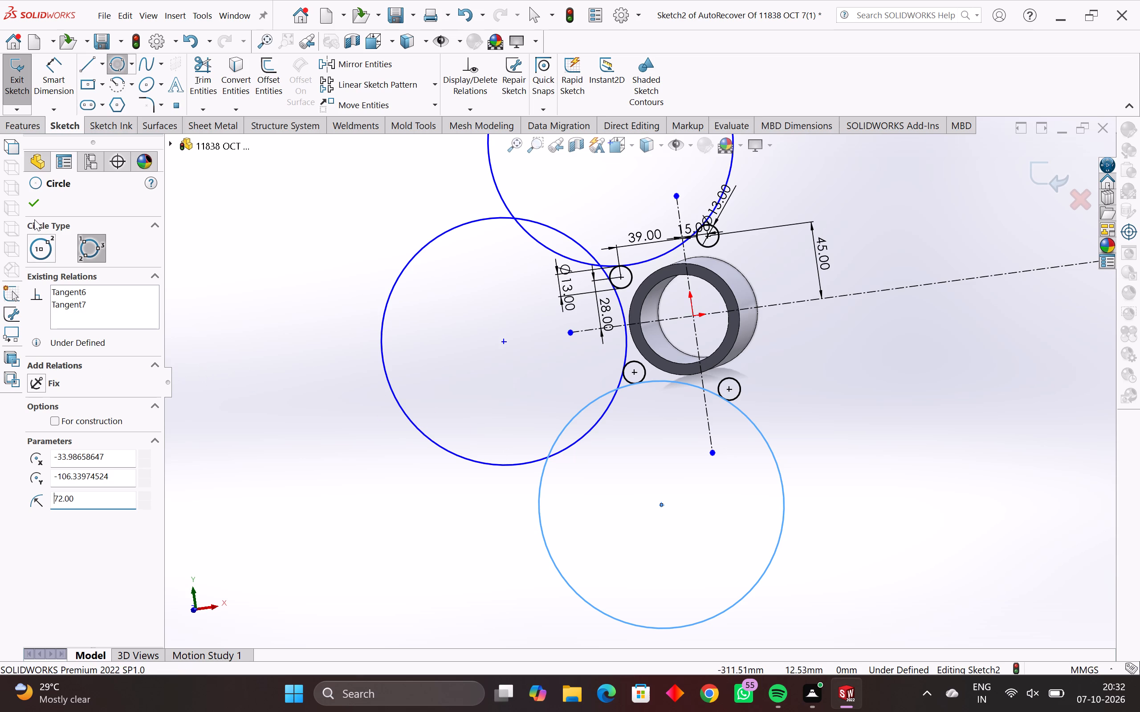
key("Escape")
key("Escape")
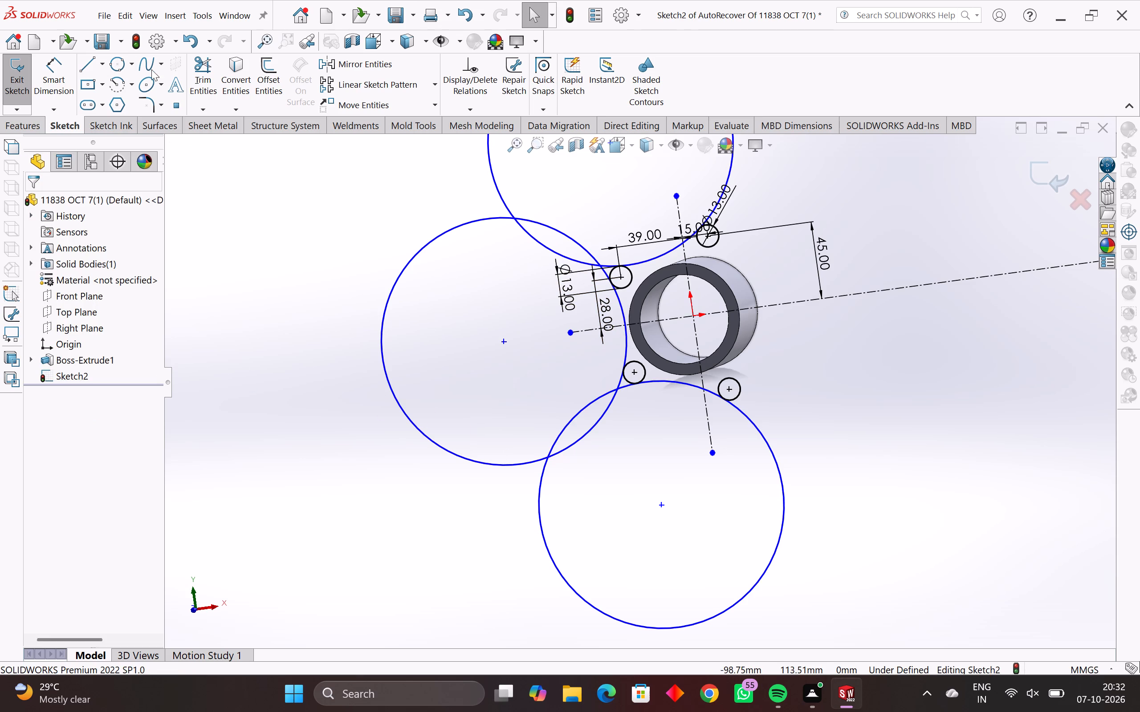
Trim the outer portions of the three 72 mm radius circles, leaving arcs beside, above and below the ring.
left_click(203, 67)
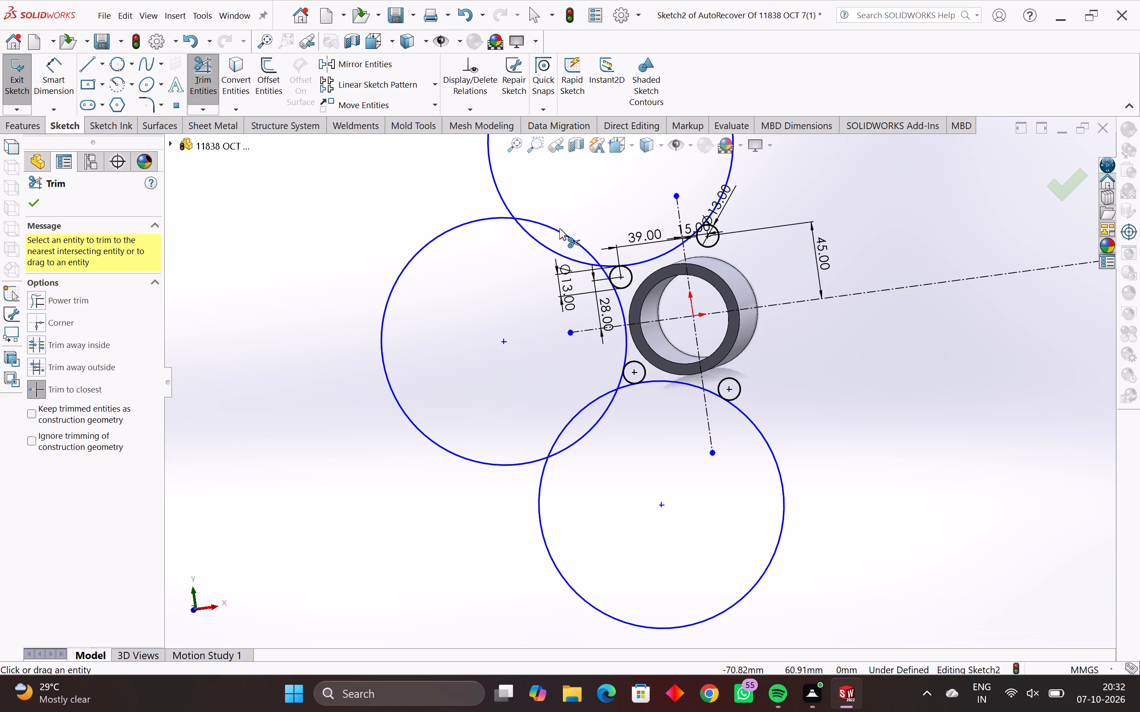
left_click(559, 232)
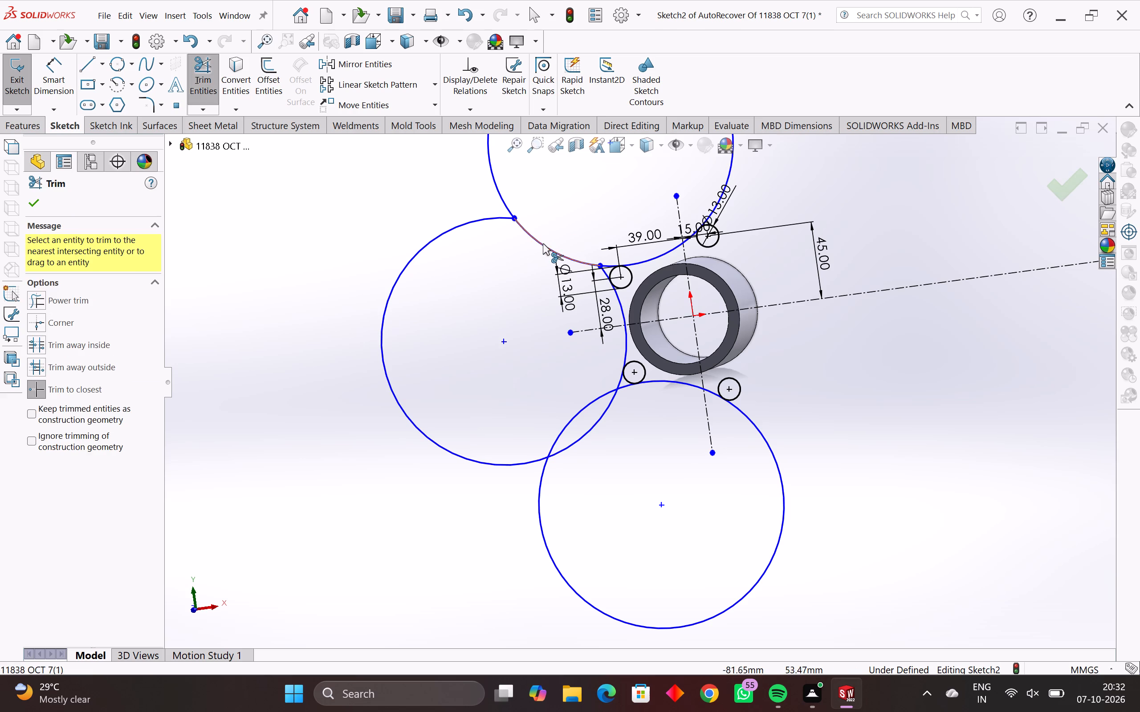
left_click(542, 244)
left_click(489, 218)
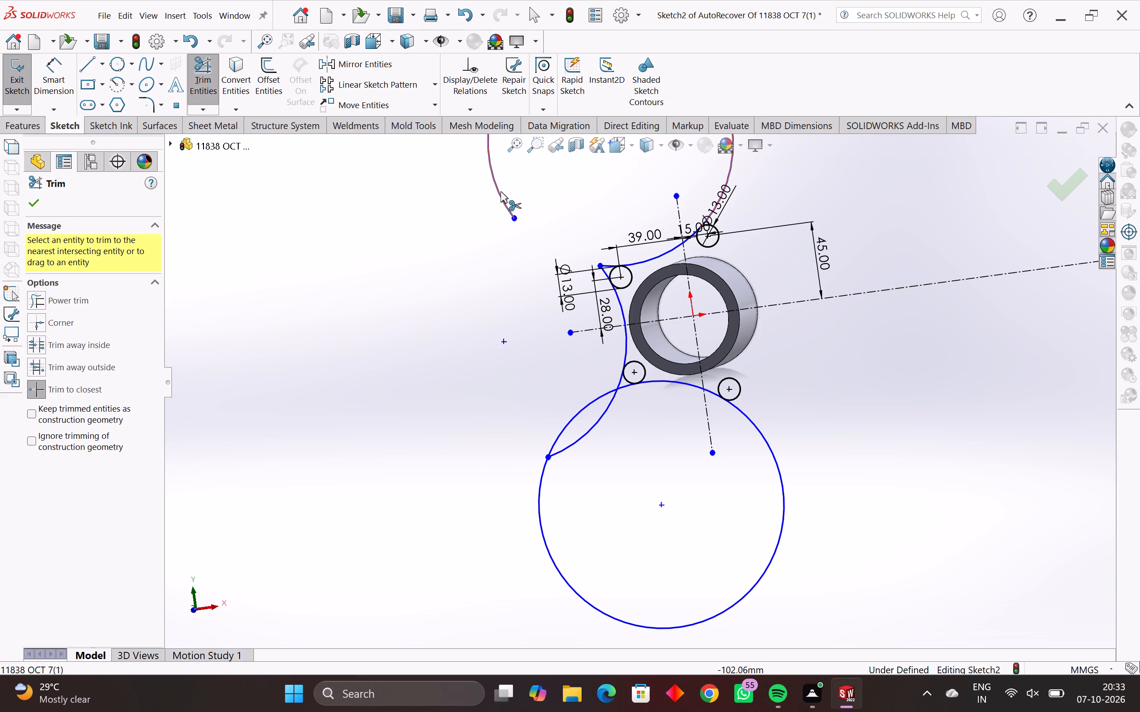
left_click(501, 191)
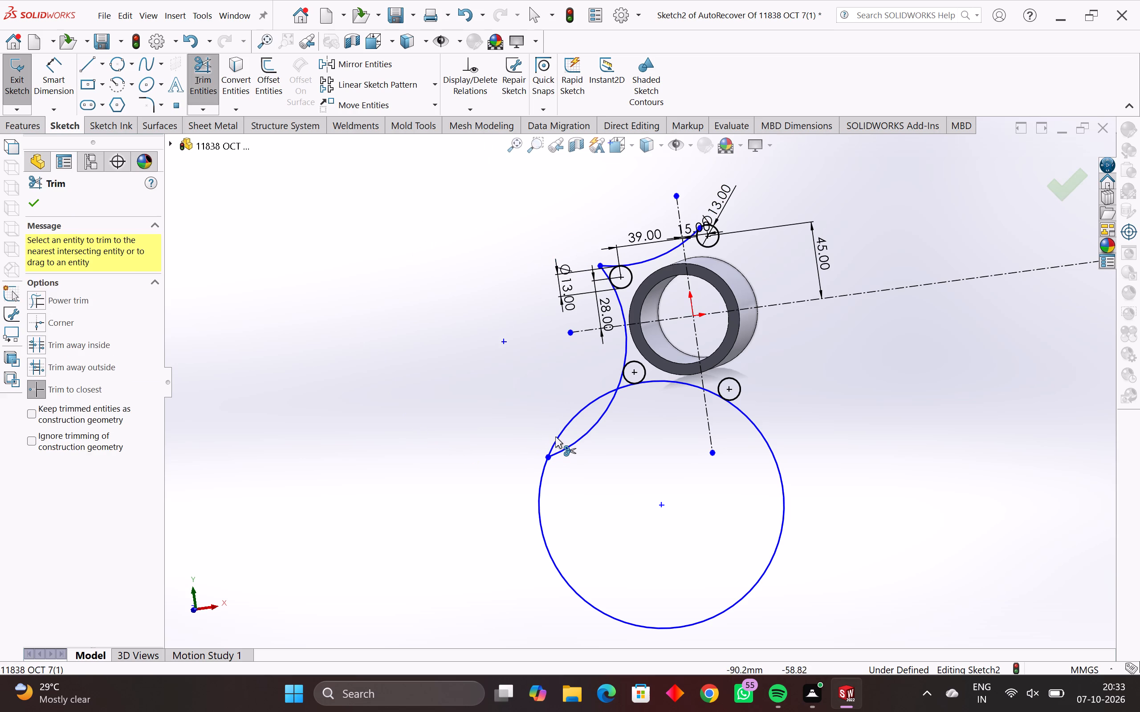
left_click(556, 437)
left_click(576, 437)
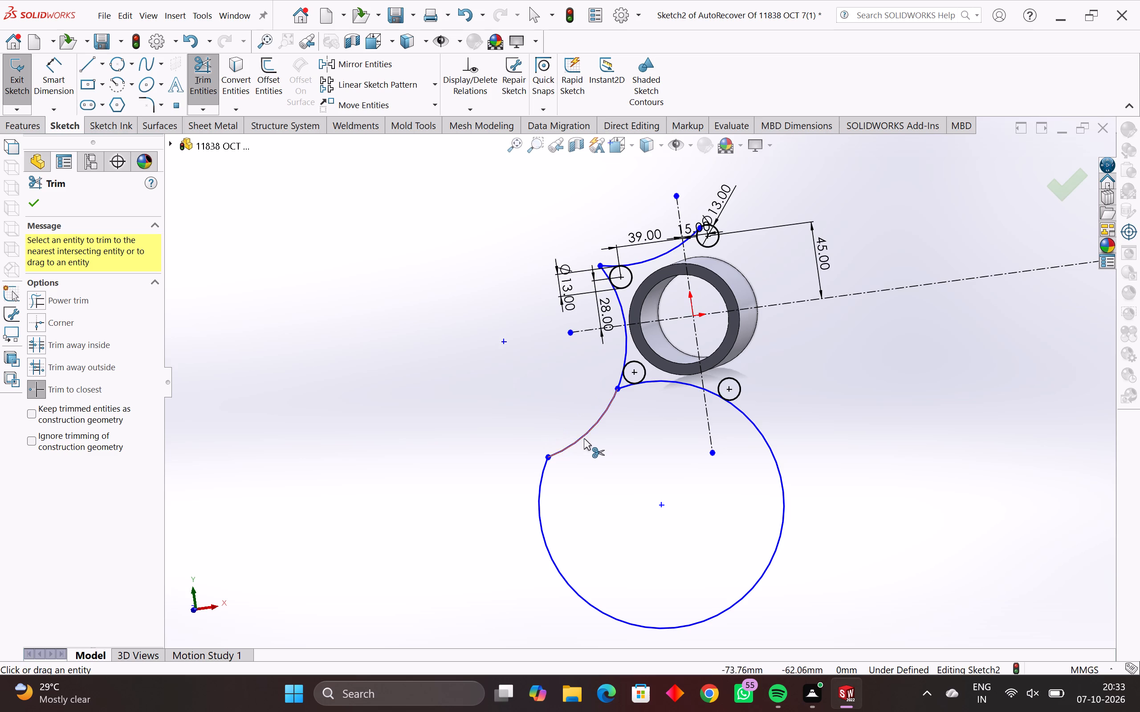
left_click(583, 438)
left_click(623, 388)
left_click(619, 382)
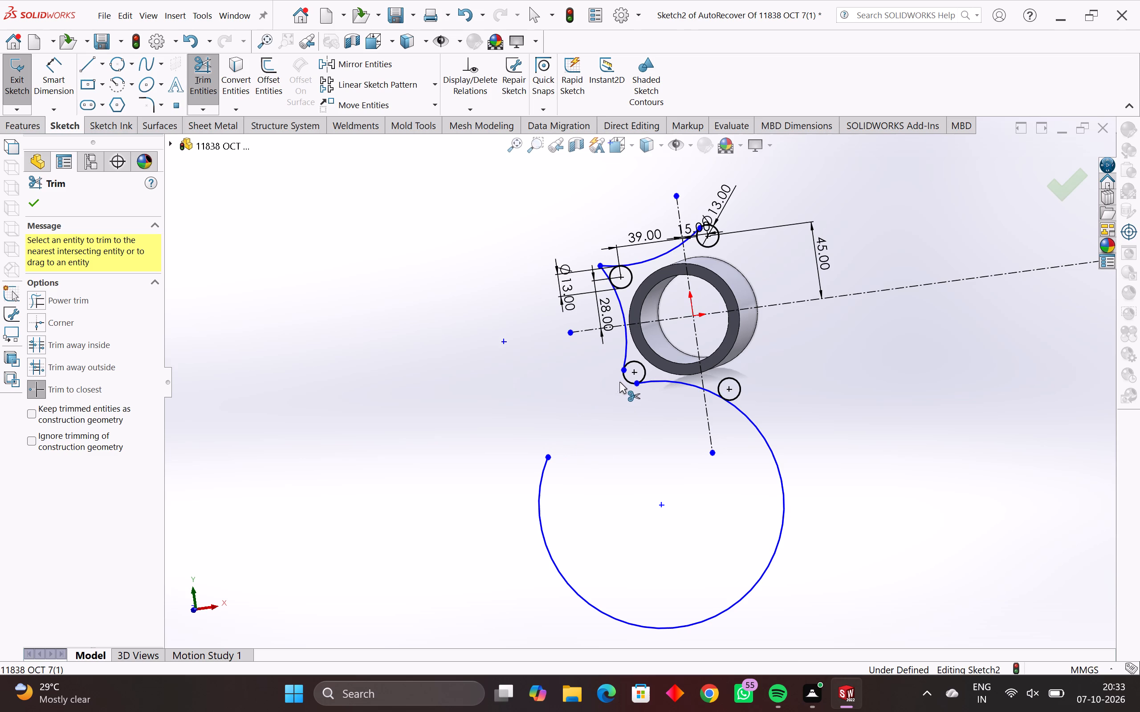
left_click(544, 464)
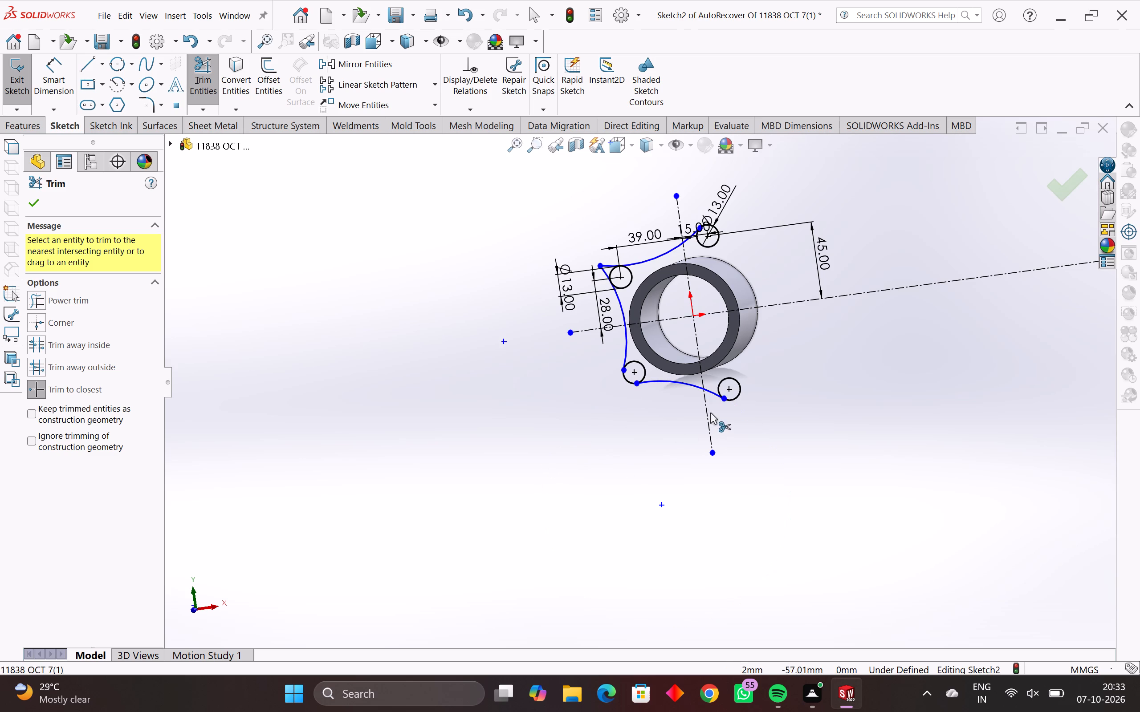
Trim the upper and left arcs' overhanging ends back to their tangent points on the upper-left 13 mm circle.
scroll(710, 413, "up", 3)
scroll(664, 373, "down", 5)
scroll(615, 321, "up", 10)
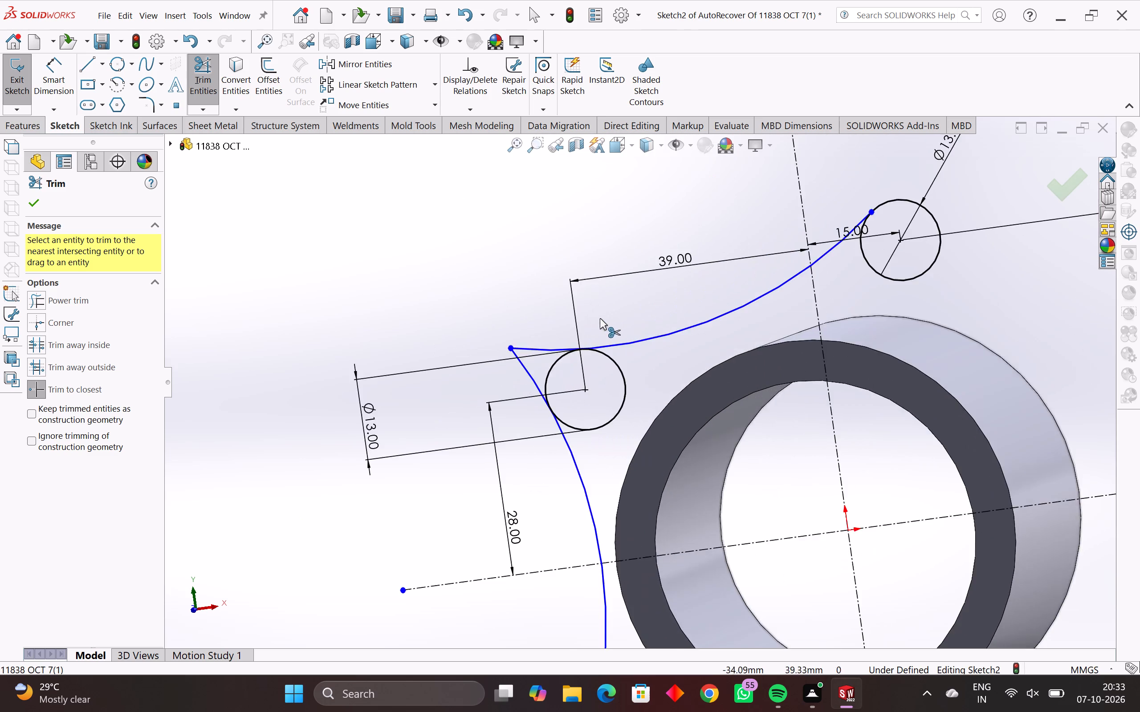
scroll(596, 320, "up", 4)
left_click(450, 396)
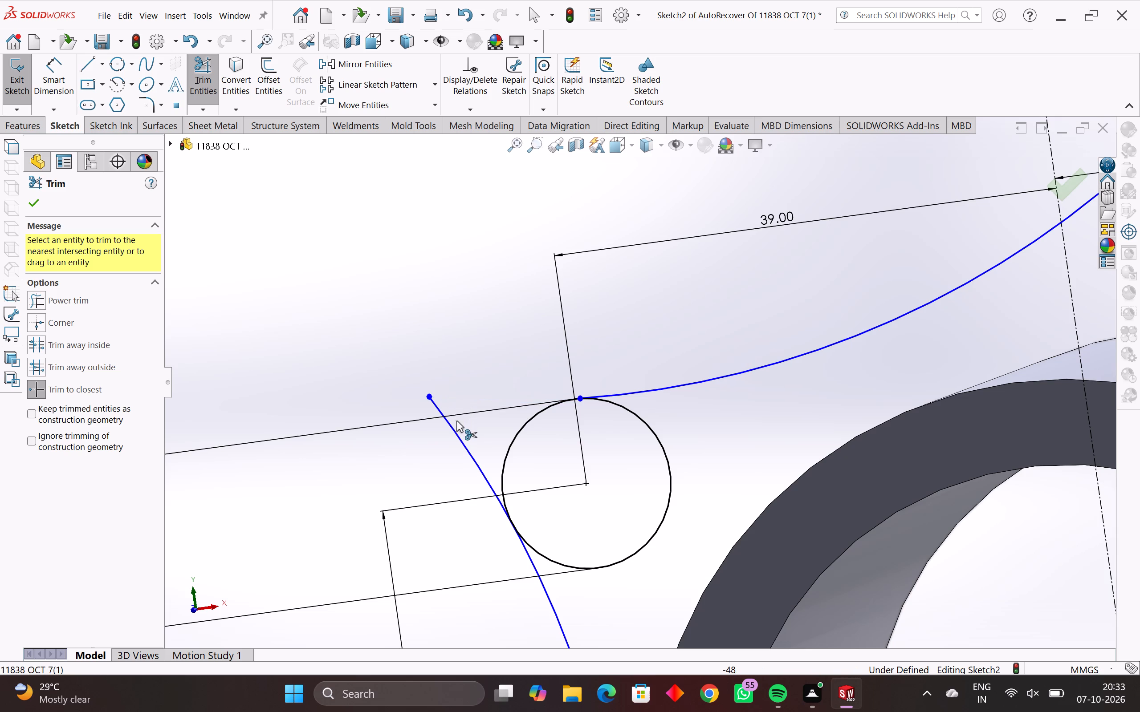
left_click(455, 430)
Examine the trimmed arc profile and the four 13 mm circles around the ring from different angles.
scroll(754, 406, "down", 5)
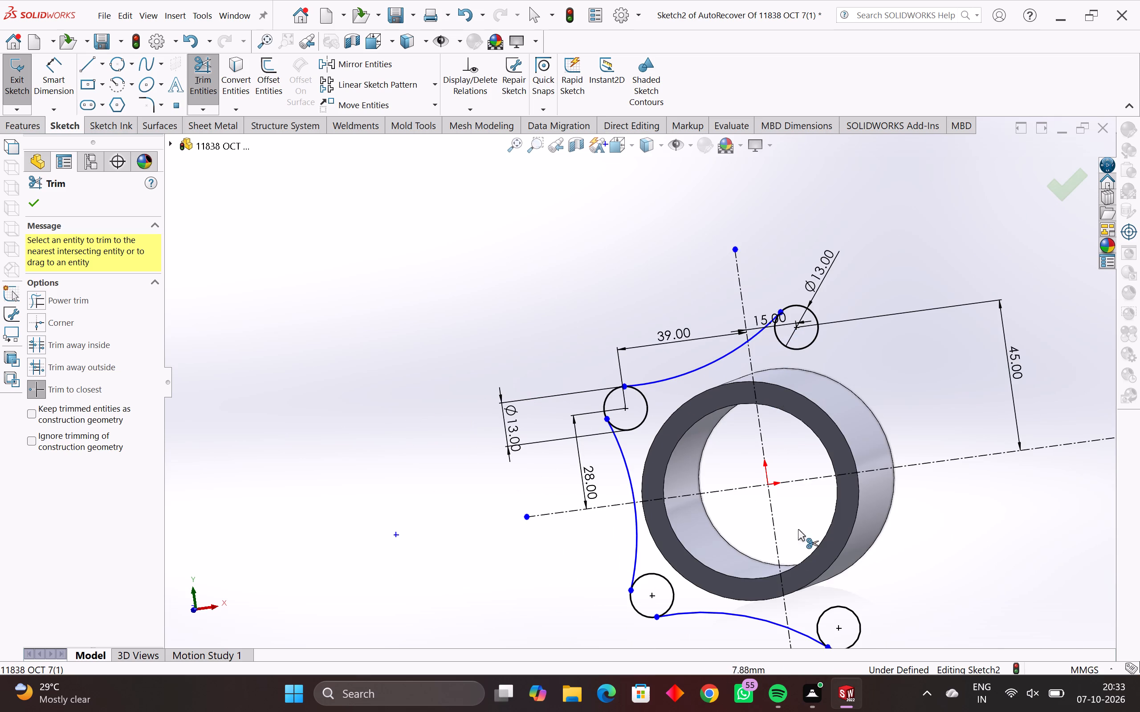
scroll(795, 572, "down", 3)
scroll(781, 466, "up", 5)
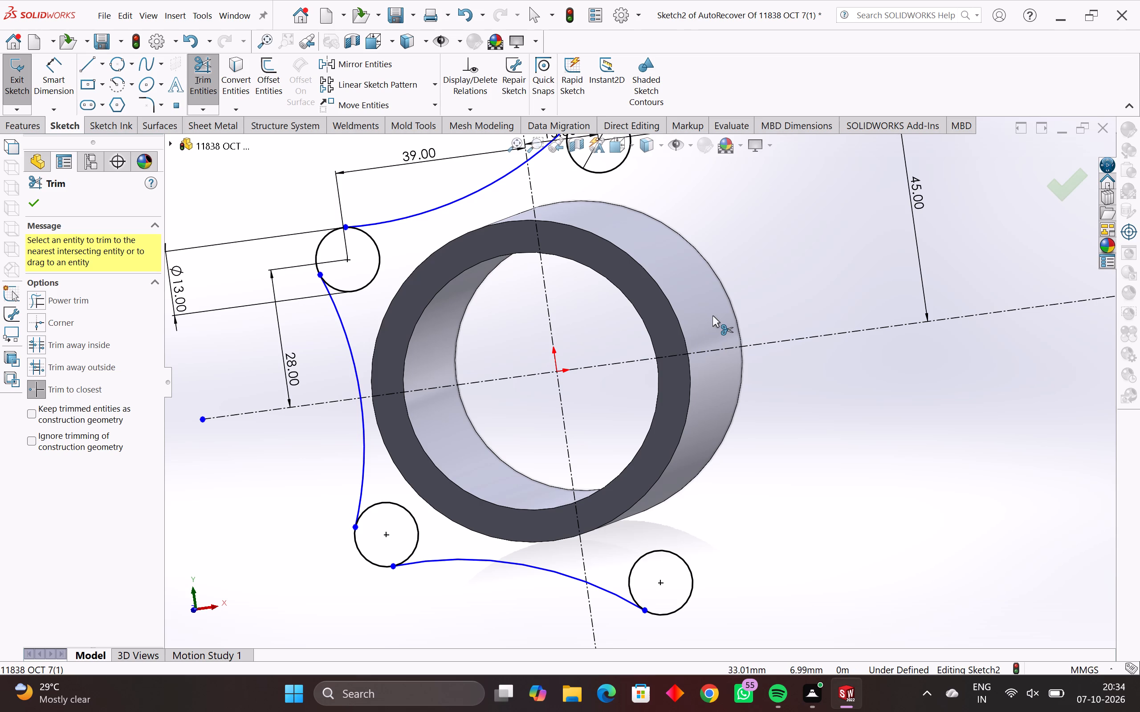
scroll(817, 456, "down", 2)
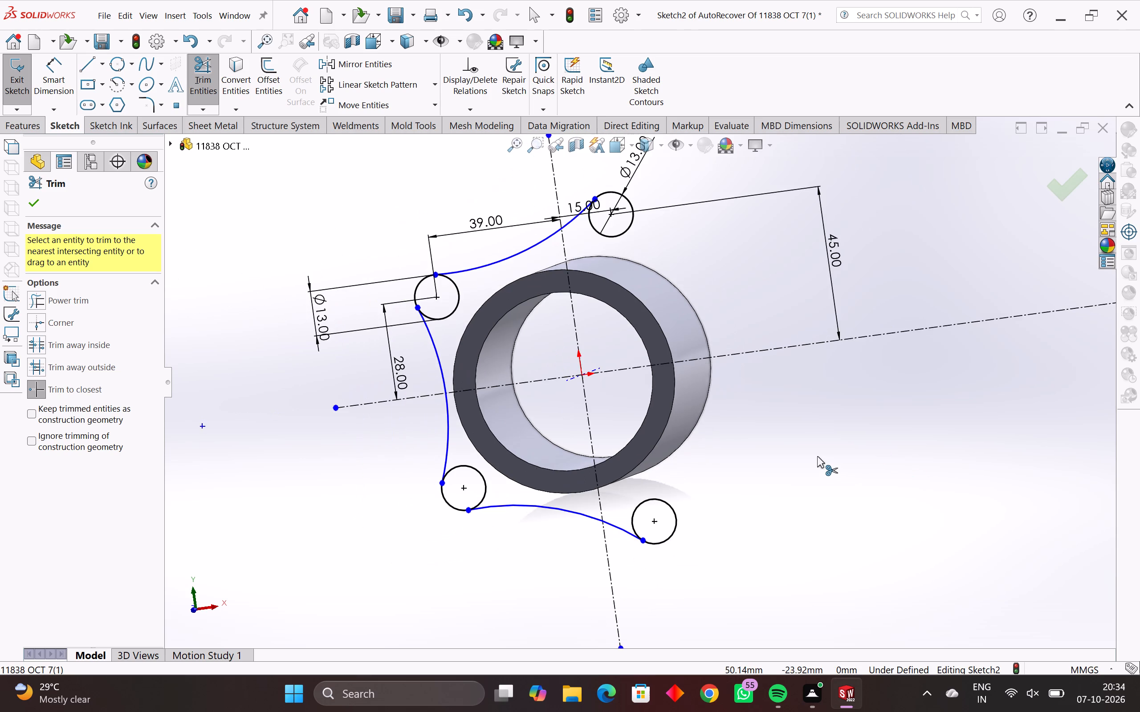
middle_click_drag(817, 456, 806, 489)
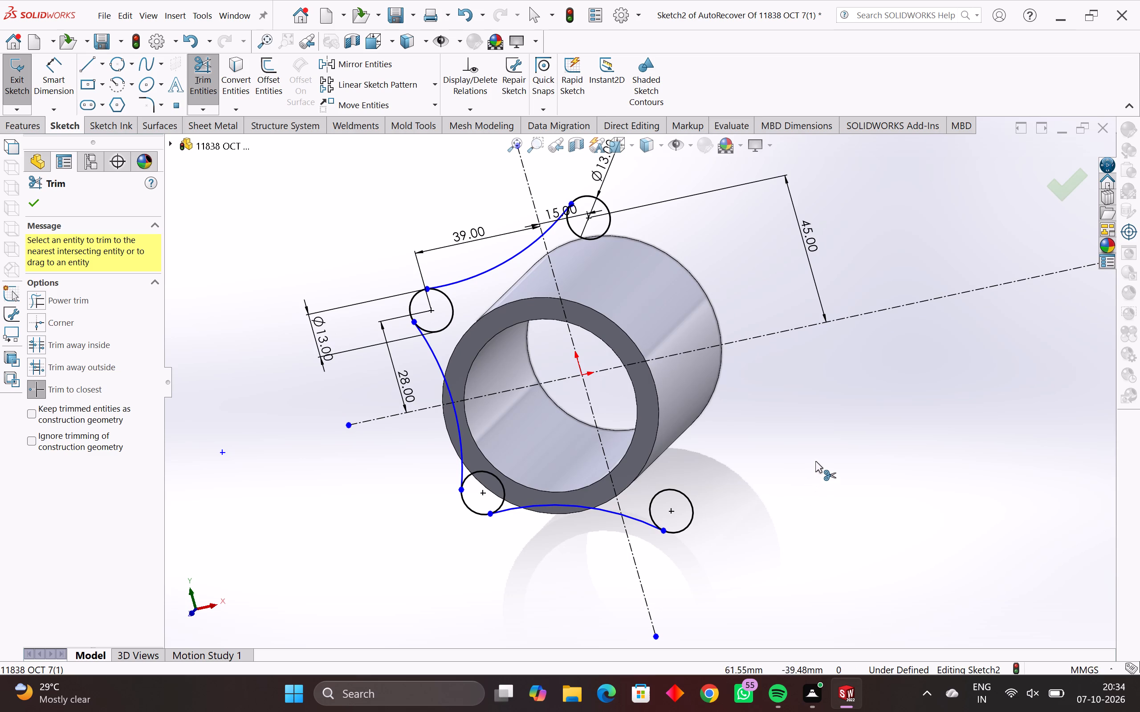
scroll(603, 357, "up", 3)
scroll(388, 207, "down", 3)
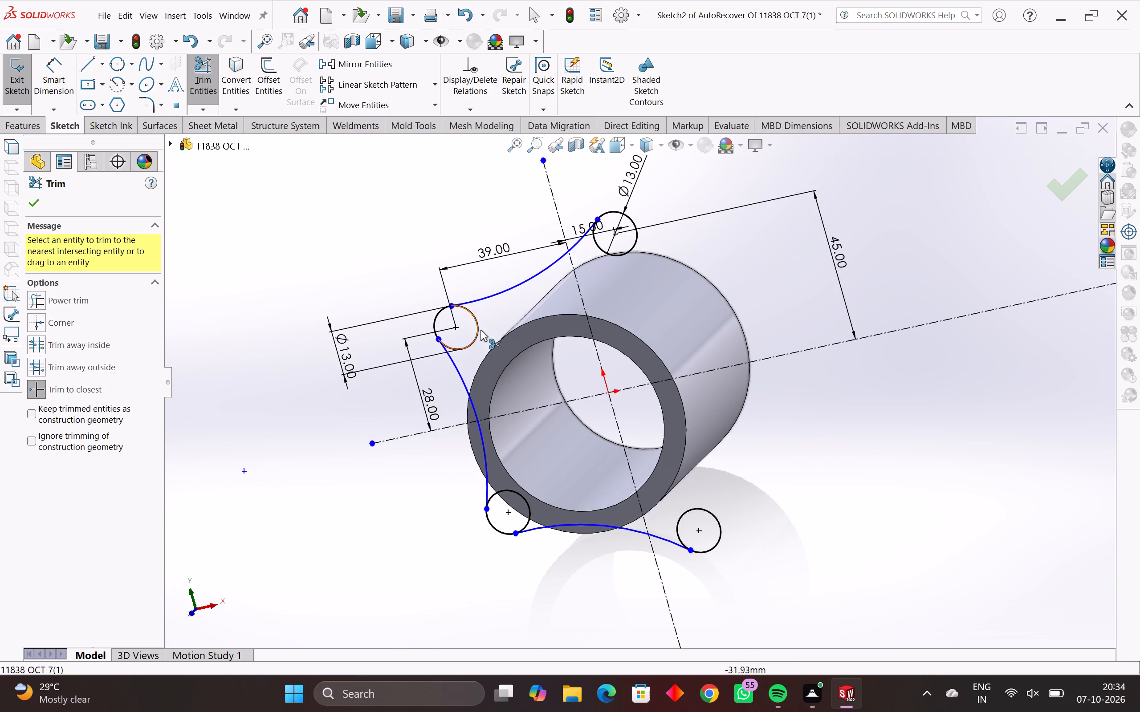
middle_click_drag(488, 362, 514, 359)
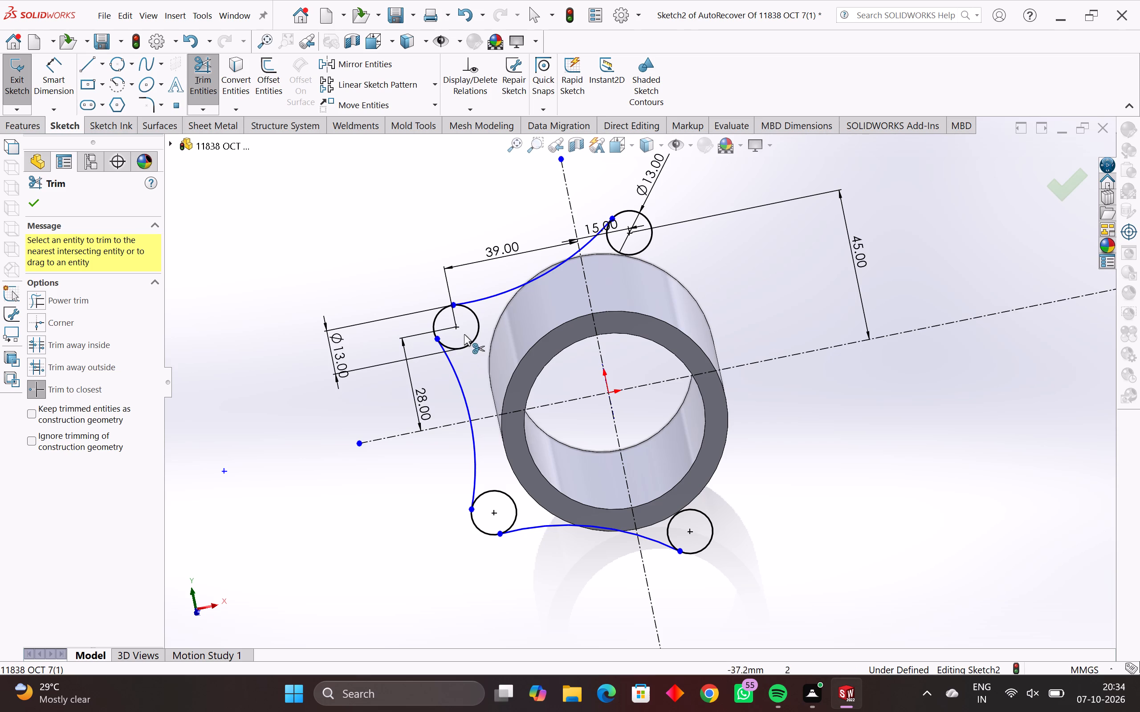
Remove all three 72 mm radius arcs from the sketch, keeping the four 13 mm circles and the centerlines.
left_click_drag(469, 389, 454, 397)
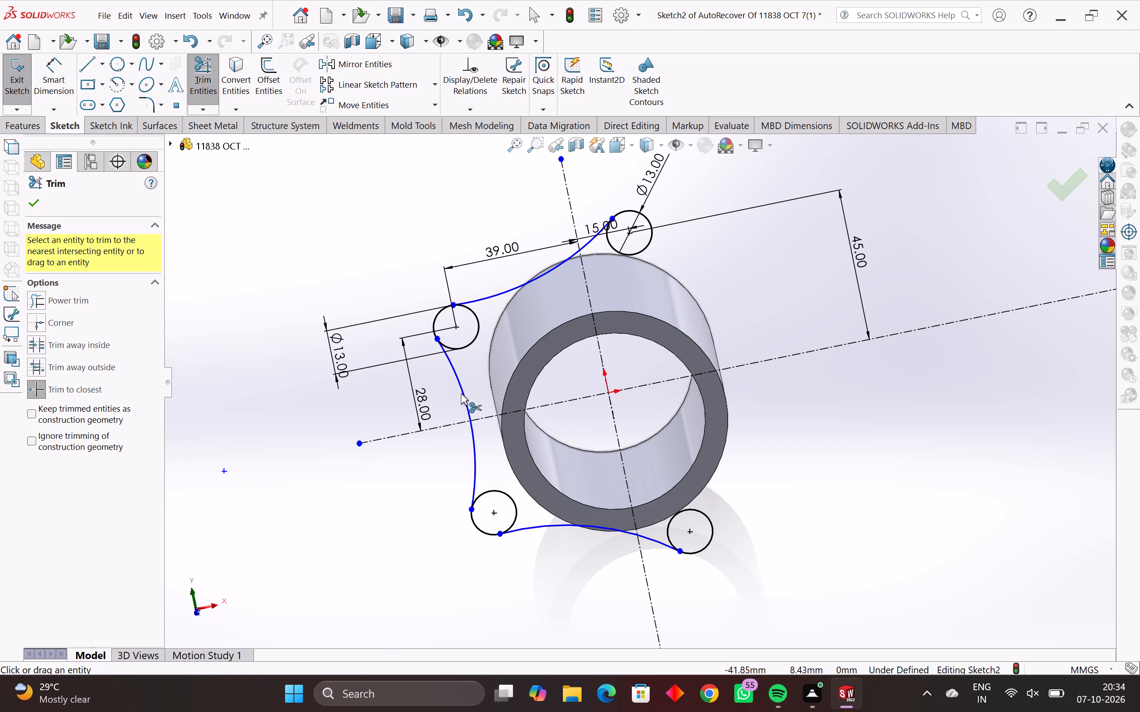
left_click(461, 393)
left_click(473, 448)
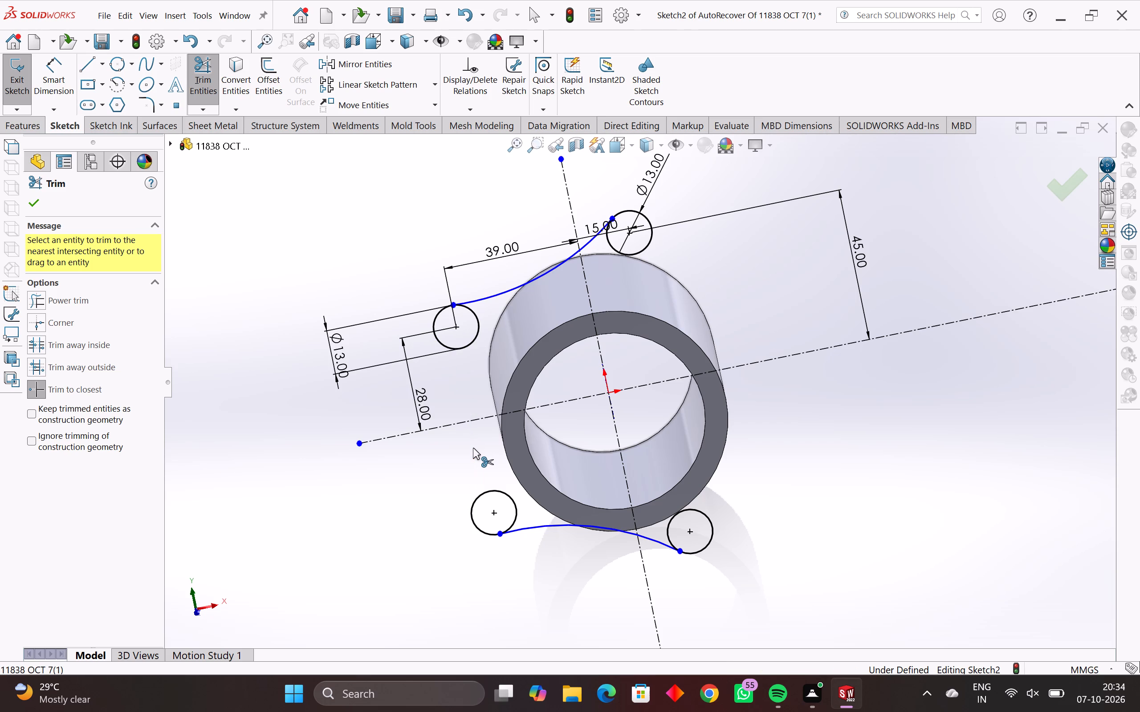
key("Escape")
key("Escape")
left_click_drag(528, 518, 519, 559)
key("Delete")
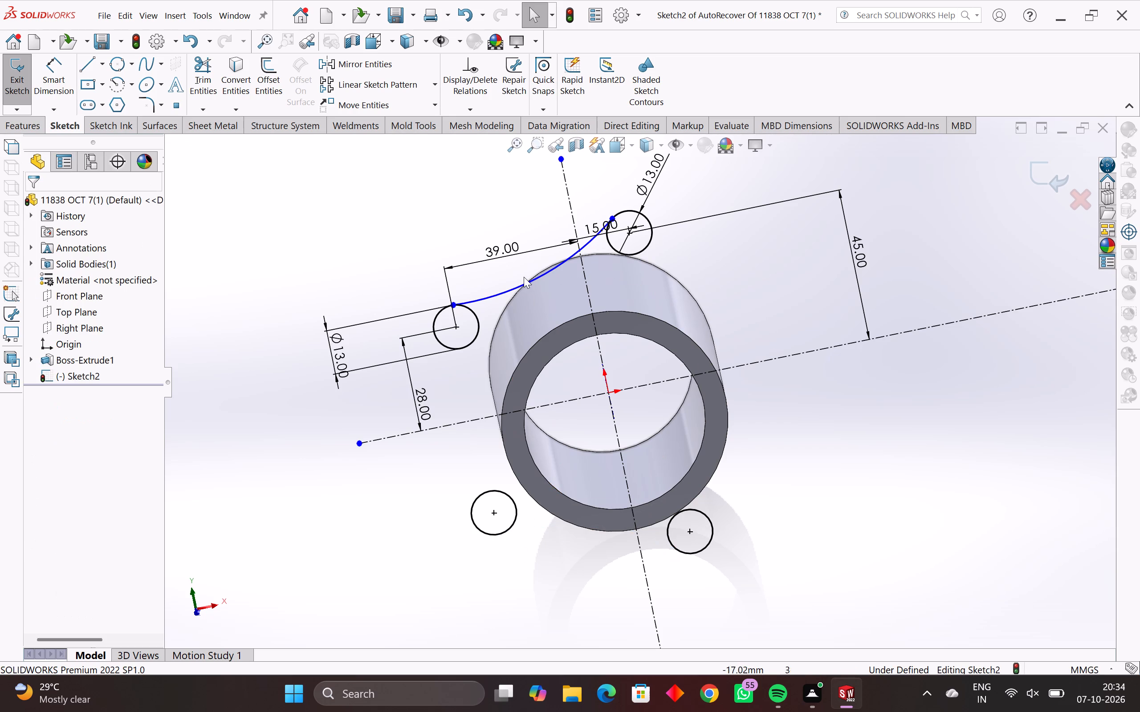
left_click_drag(498, 279, 492, 310)
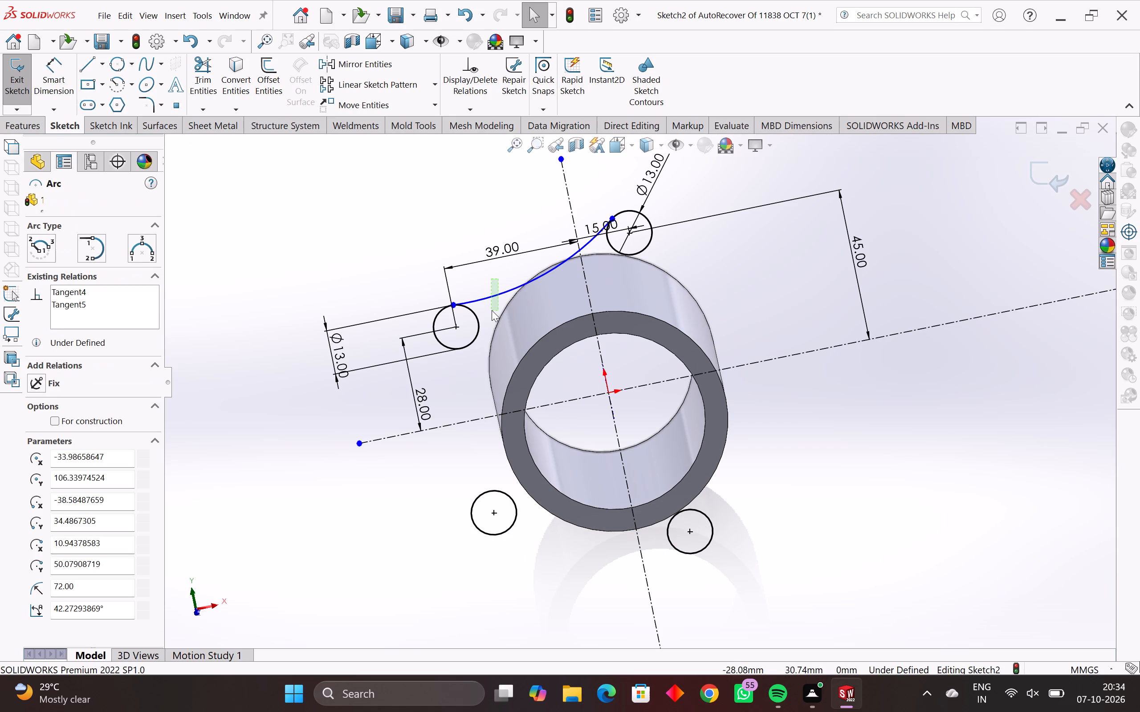
key("Delete")
Sketch center circles concentric with the two upper 13 mm circles, about 12 mm radius on the upper-left and 10 mm on the upper-right.
scroll(446, 331, "up", 1)
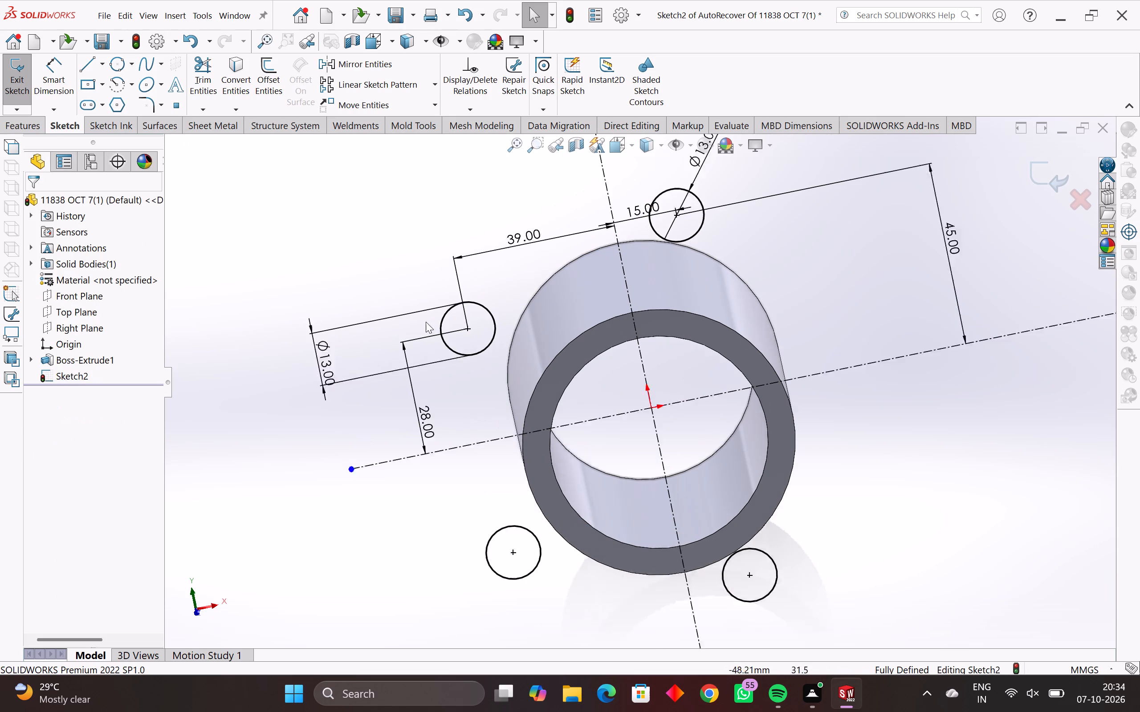
scroll(426, 322, "up", 1)
scroll(499, 322, "up", 2)
scroll(502, 349, "down", 2)
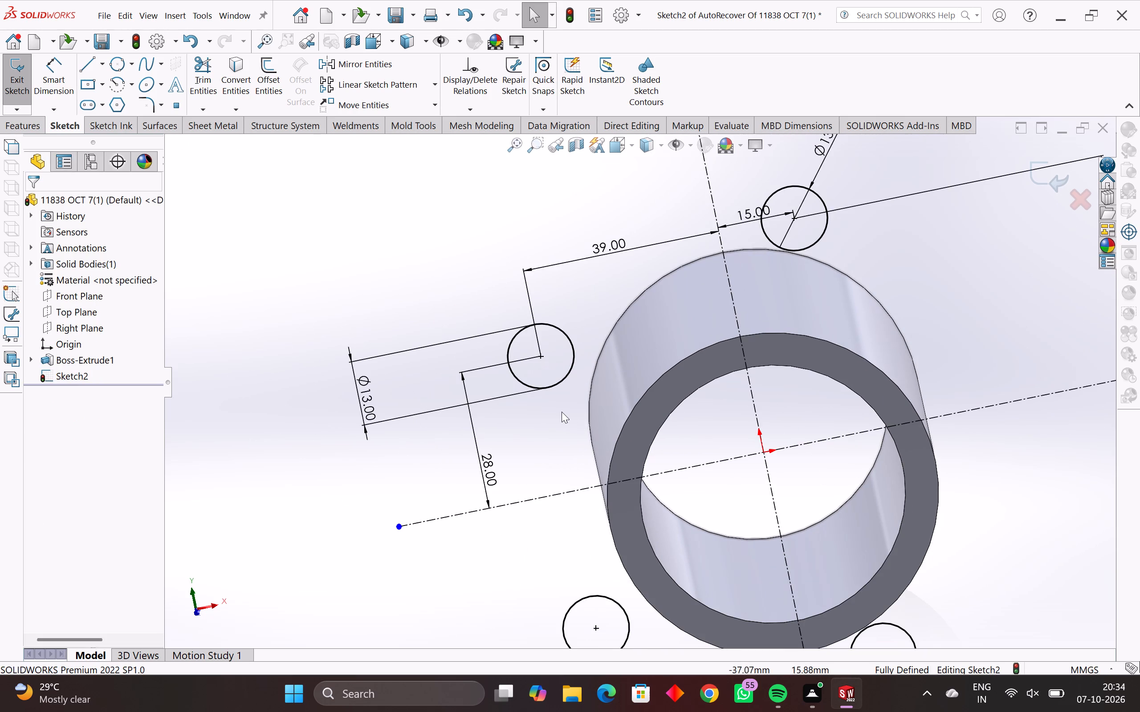
key("c")
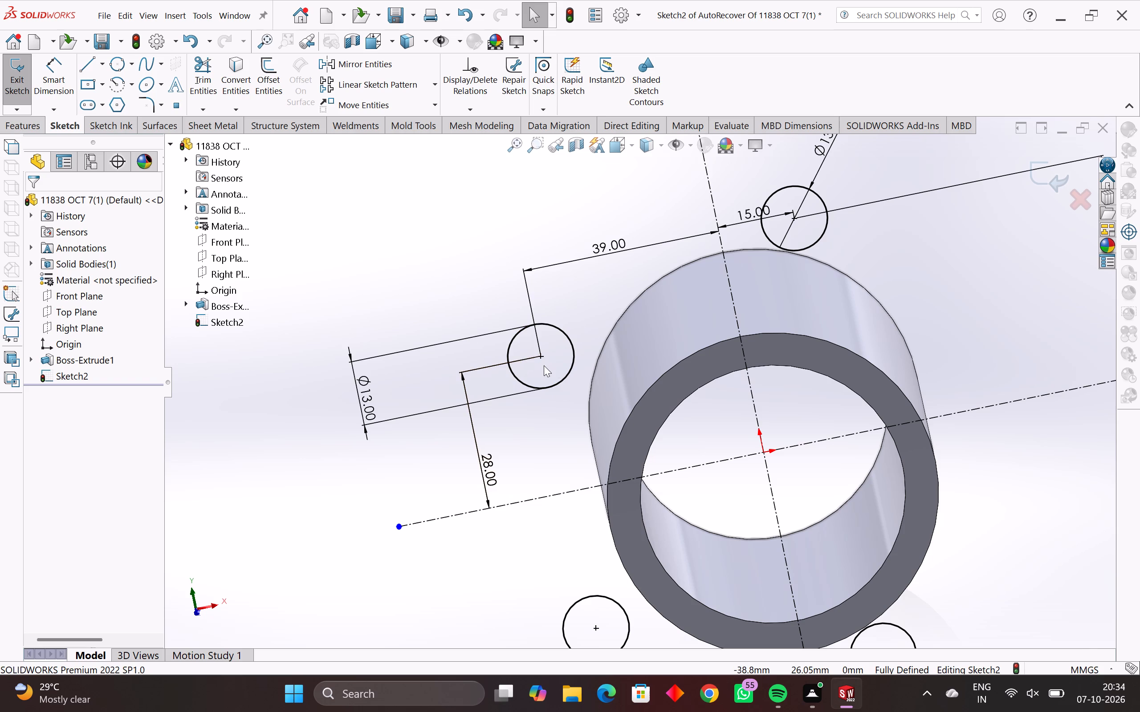
key("Escape")
left_click(124, 62)
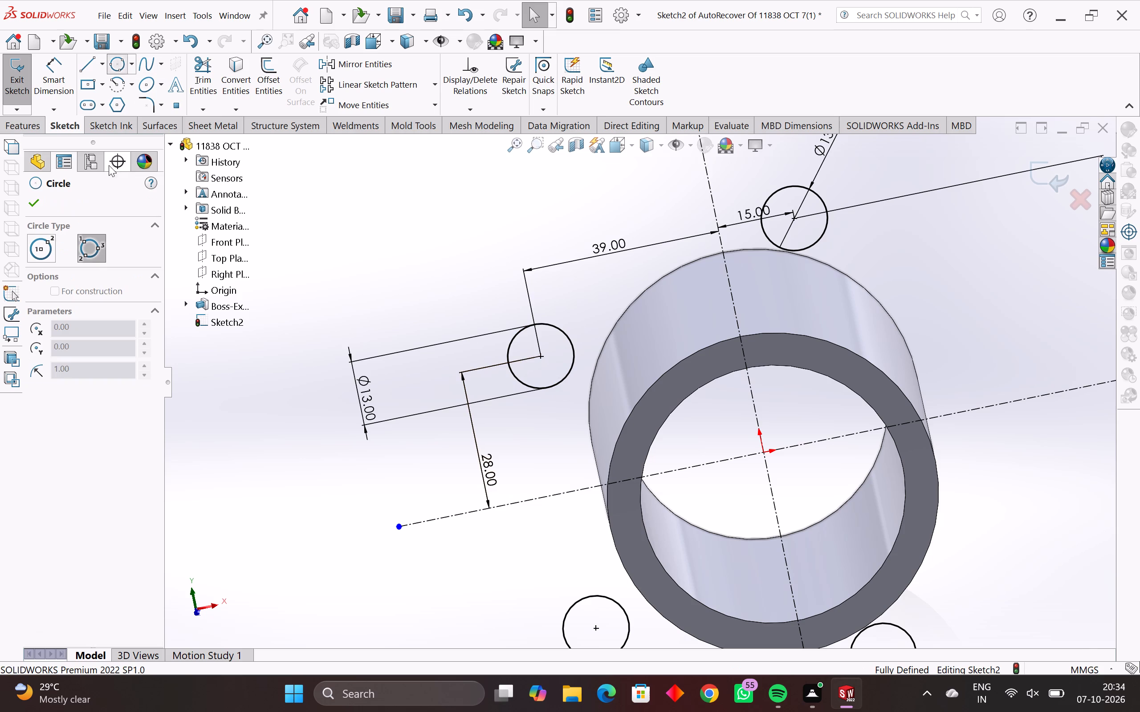
left_click(38, 247)
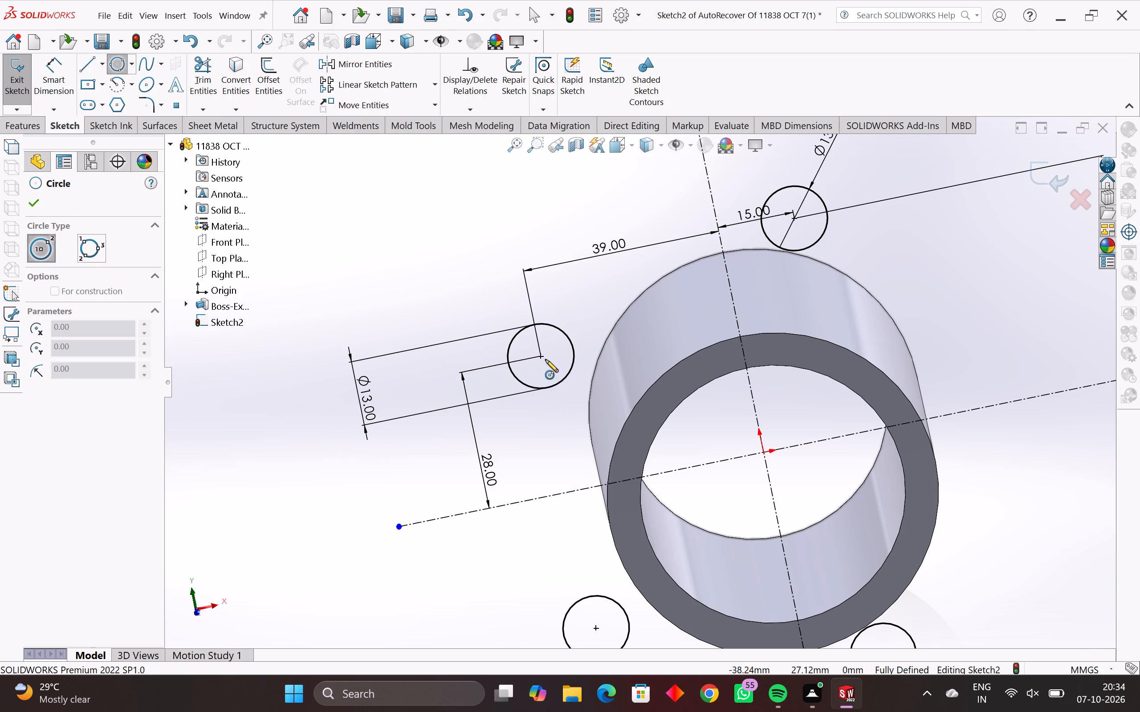
left_click(542, 357)
left_click(562, 411)
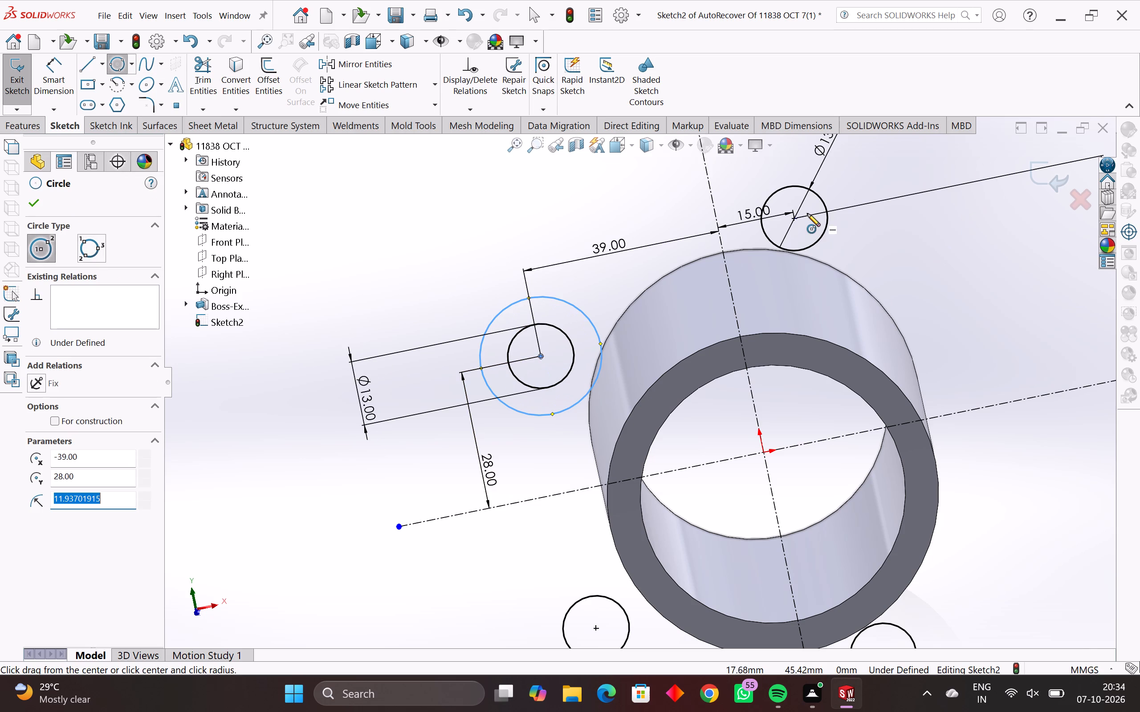
left_click(794, 220)
left_click(838, 243)
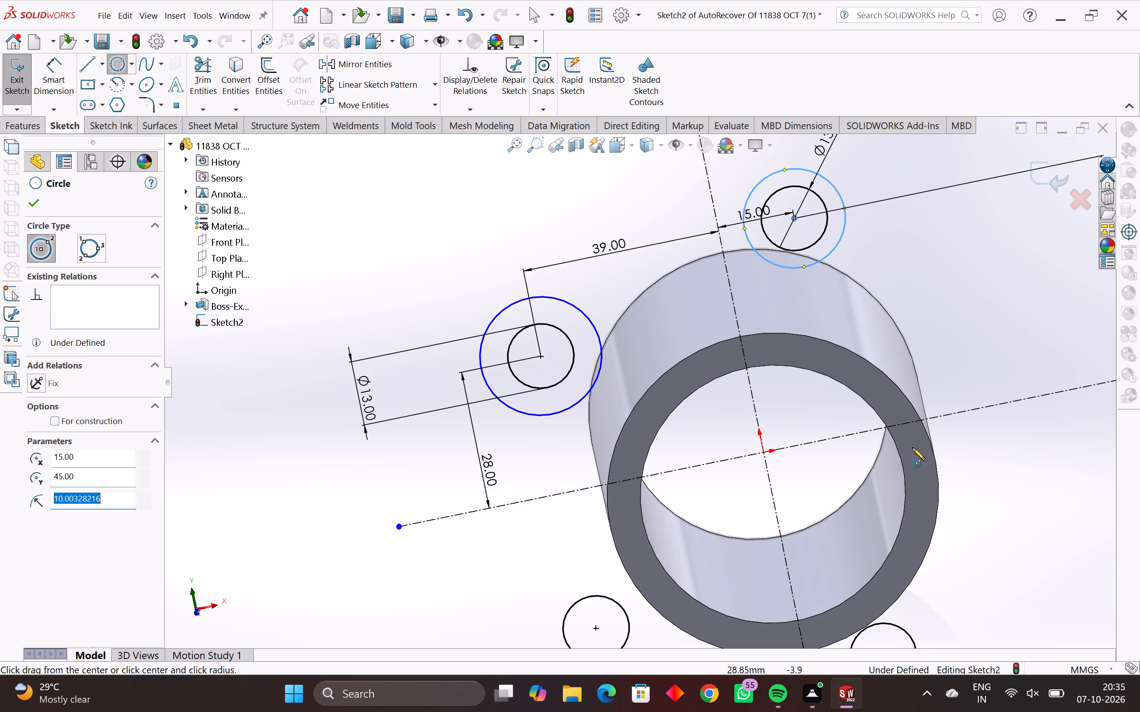
Sketch circles concentric with the two lower 13 mm circles, about 12.6 mm radius on the lower-right and exactly 13 mm on the lower-left.
scroll(912, 448, "down", 3)
scroll(792, 569, "up", 4)
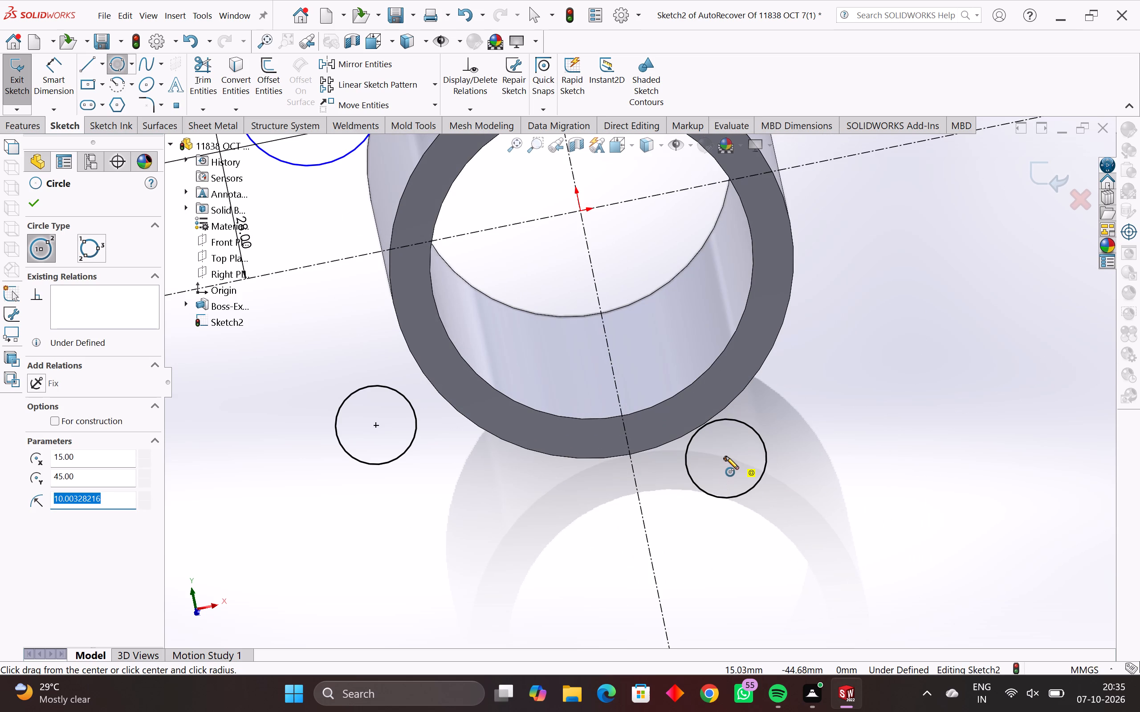
left_click(726, 457)
left_click(795, 494)
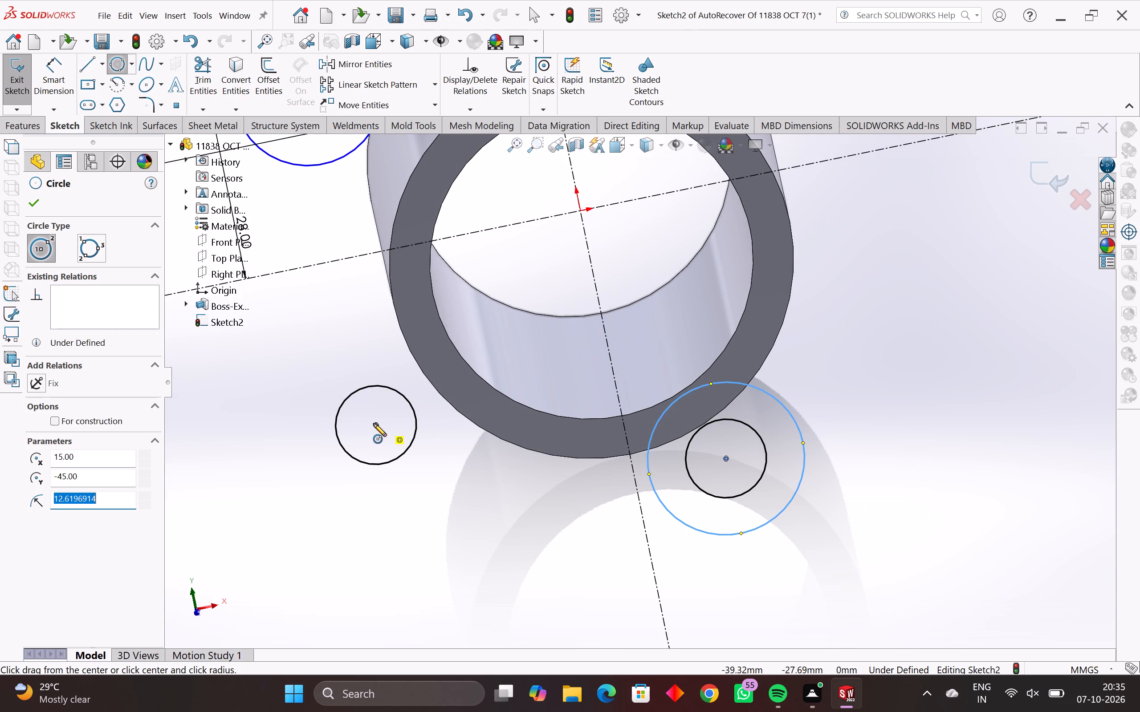
left_click(377, 425)
left_click(421, 486)
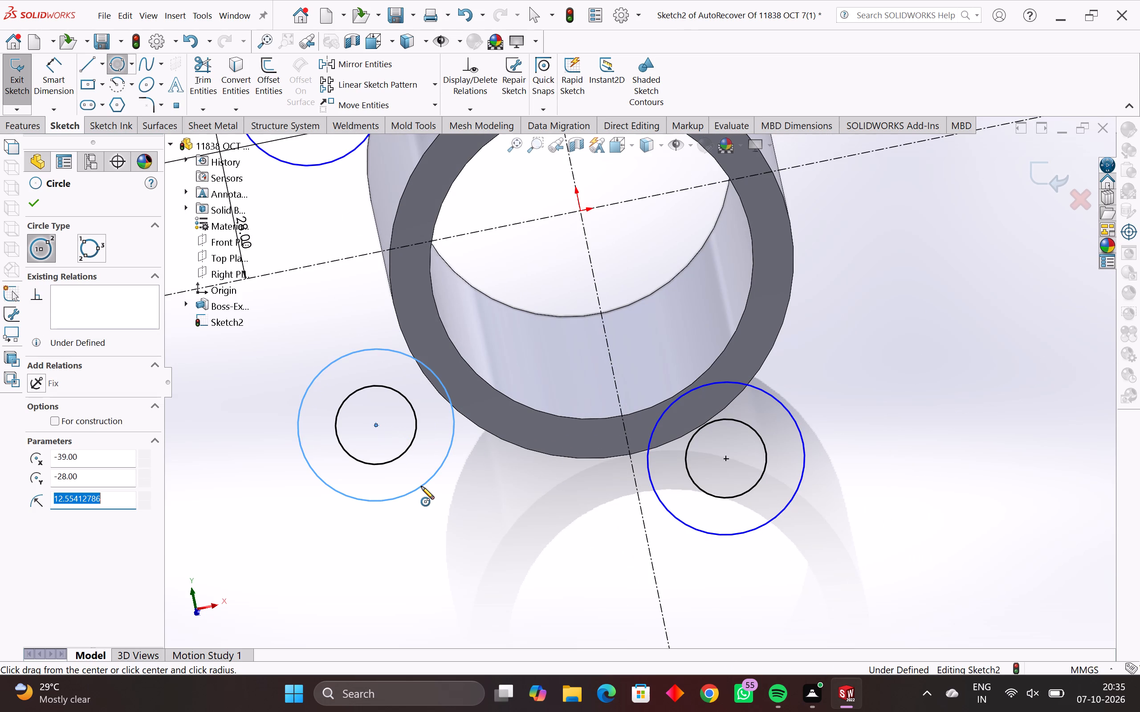
type("13")
key("Return")
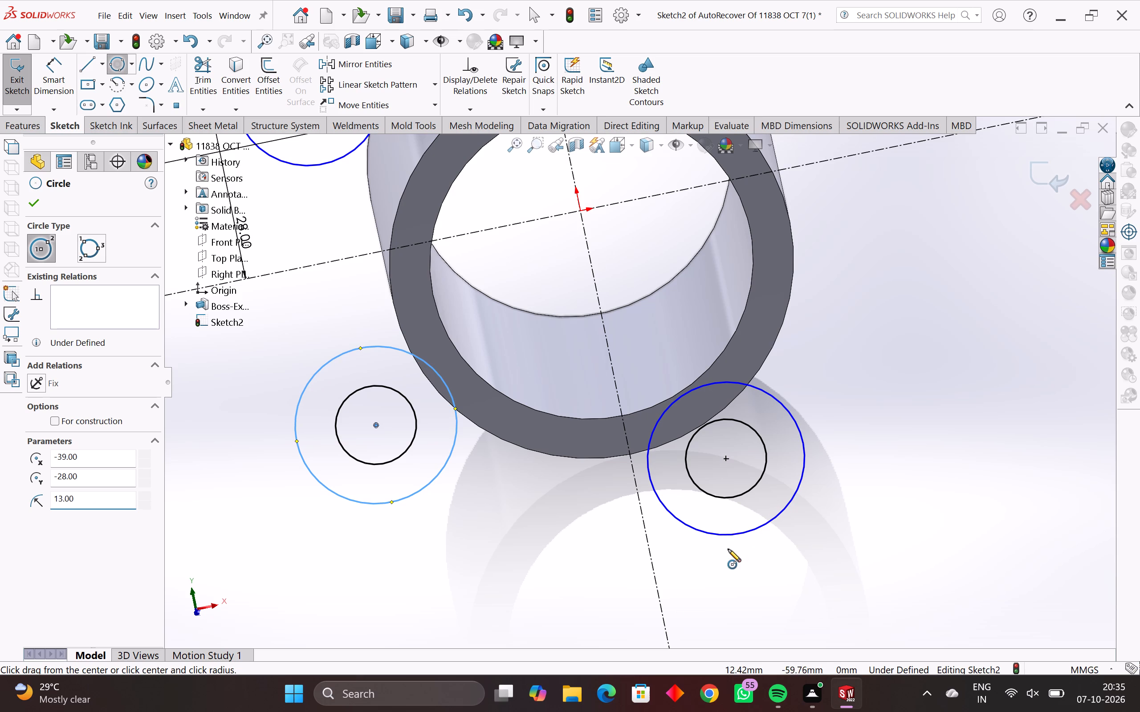
key("Escape")
Set the radius of the lower-right and upper-right outer circles to 13 mm each.
left_click(734, 534)
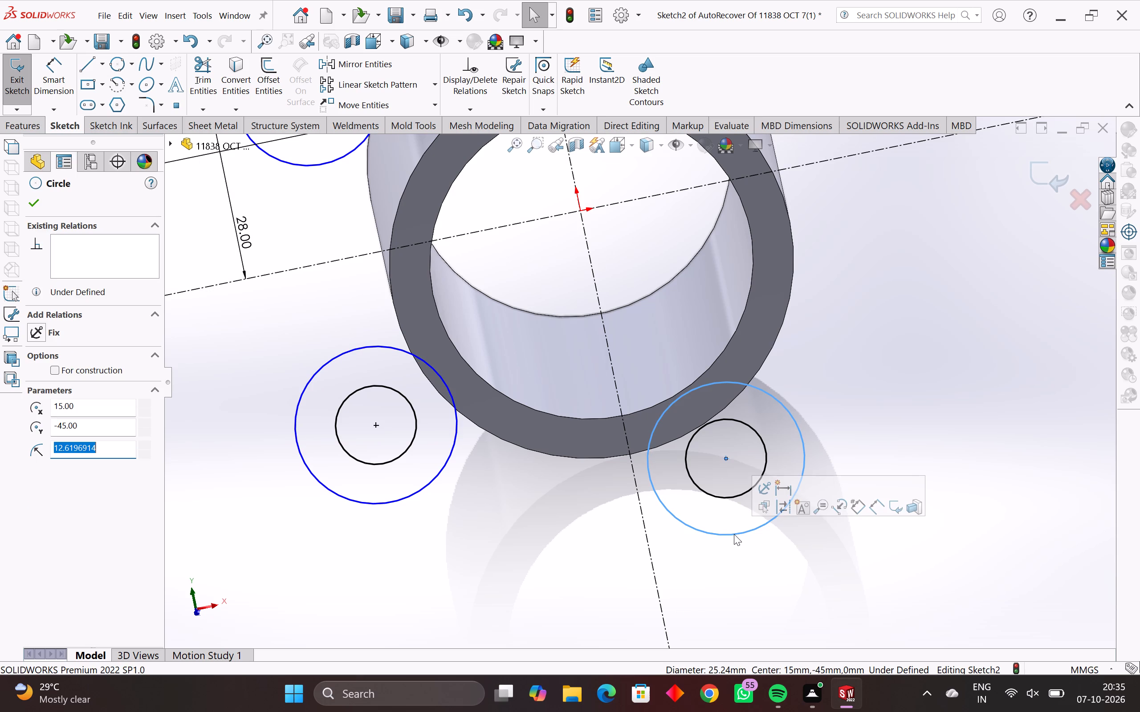
type("13")
key("Return")
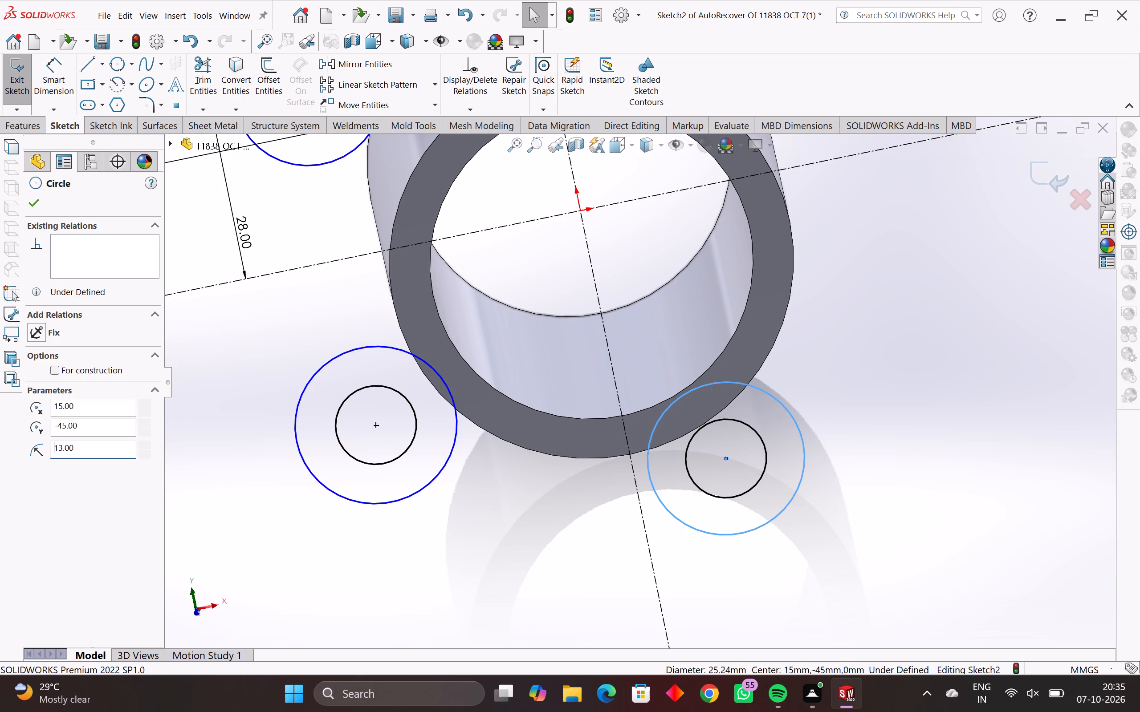
scroll(734, 534, "down", 5)
scroll(638, 304, "up", 5)
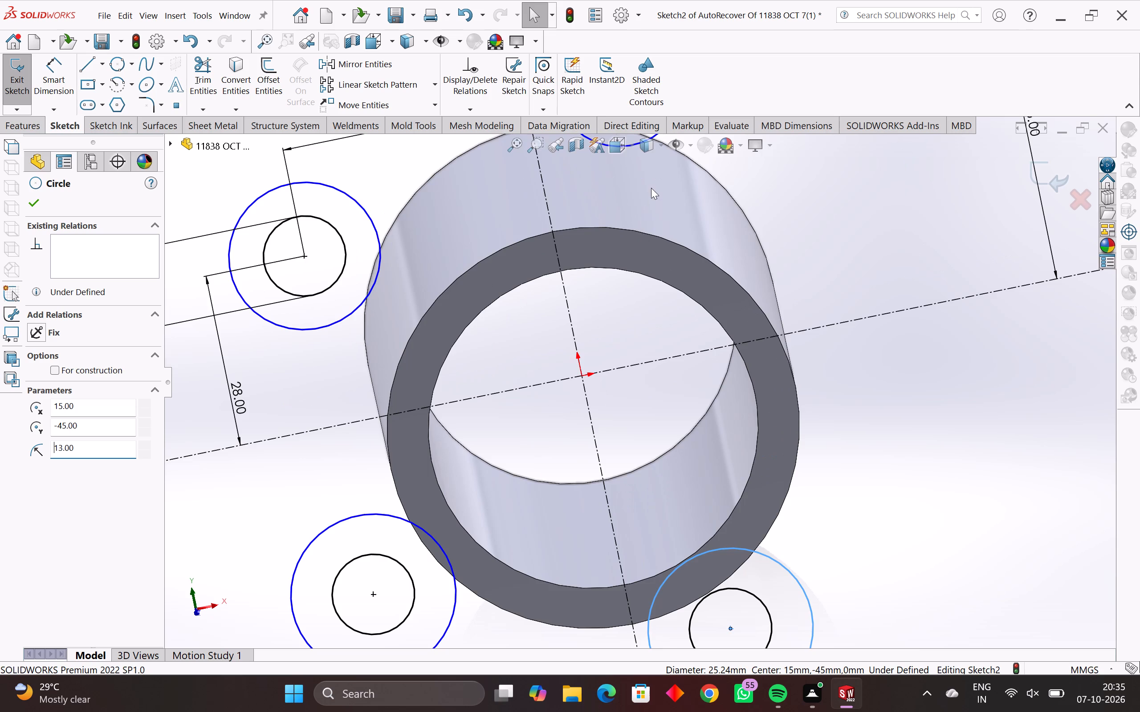
scroll(651, 187, "down", 3)
scroll(651, 187, "up", 5)
left_click(649, 240)
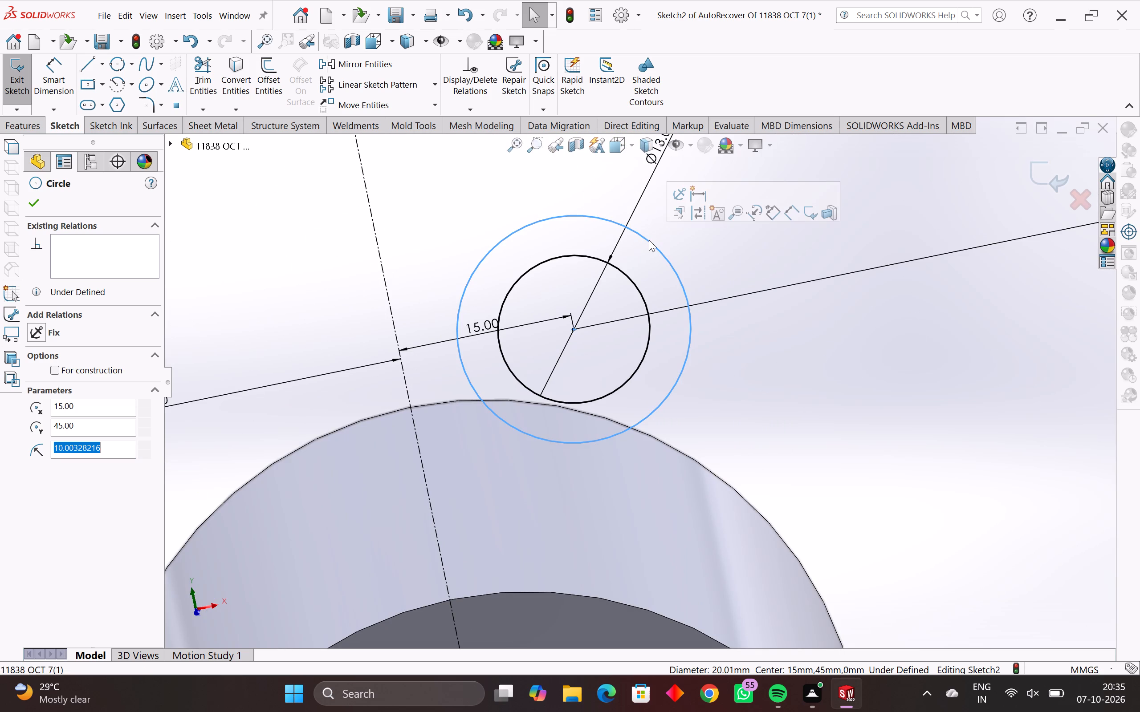
type("13")
key("Return")
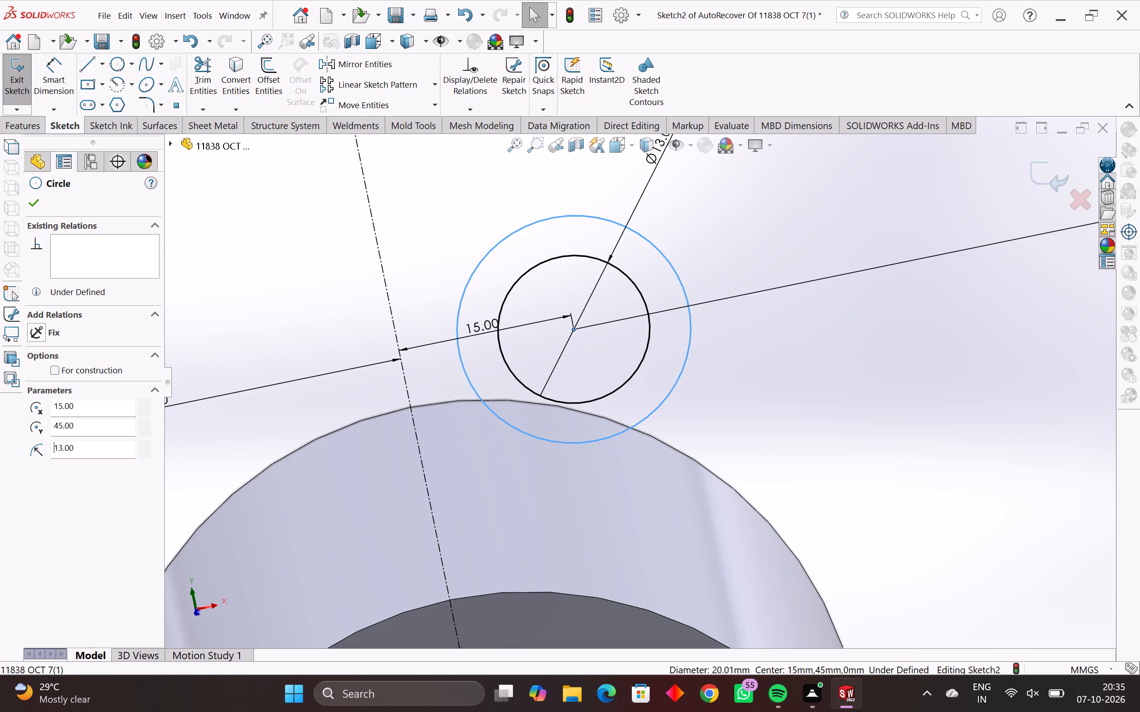
Set the radius of the upper-left outer circle to 13 mm.
scroll(380, 341, "down", 5)
scroll(426, 514, "up", 4)
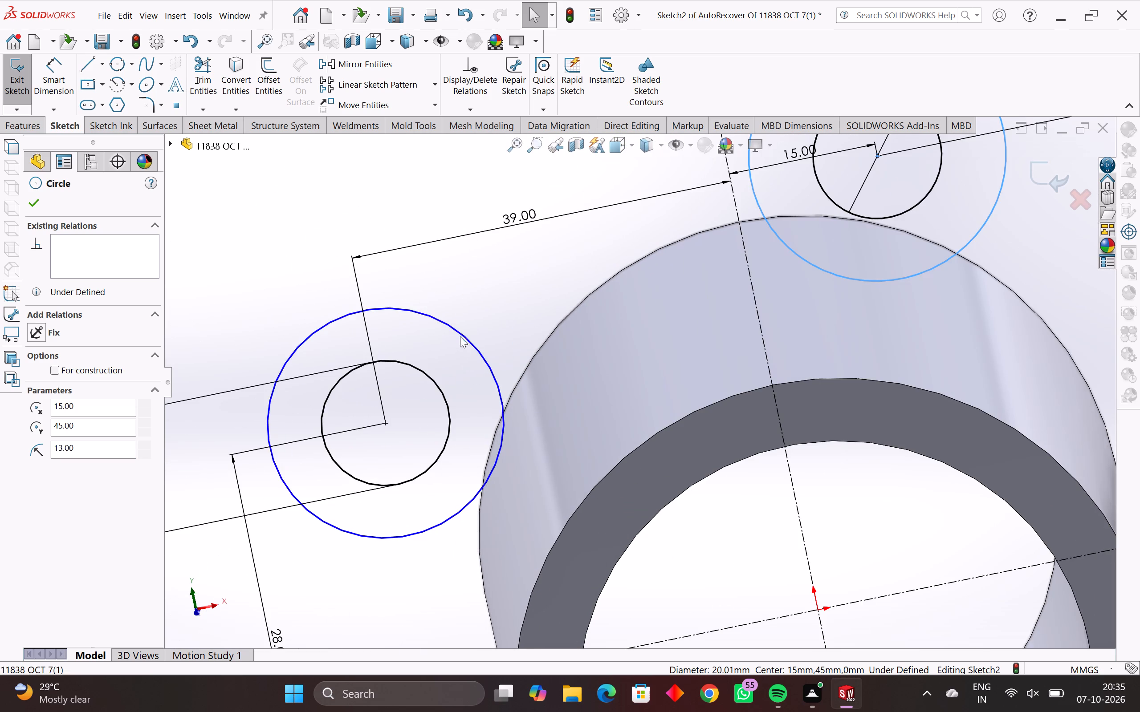
left_click(460, 336)
type("13")
key("Return")
scroll(496, 342, "down", 9)
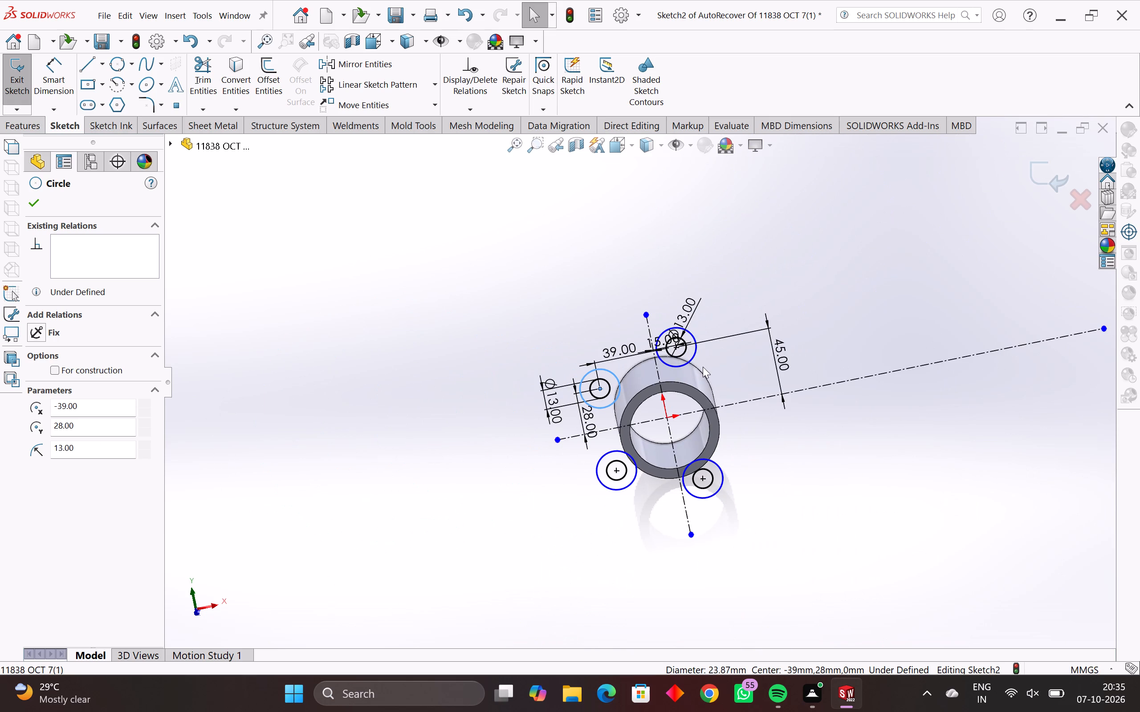
key("grave")
key("Escape")
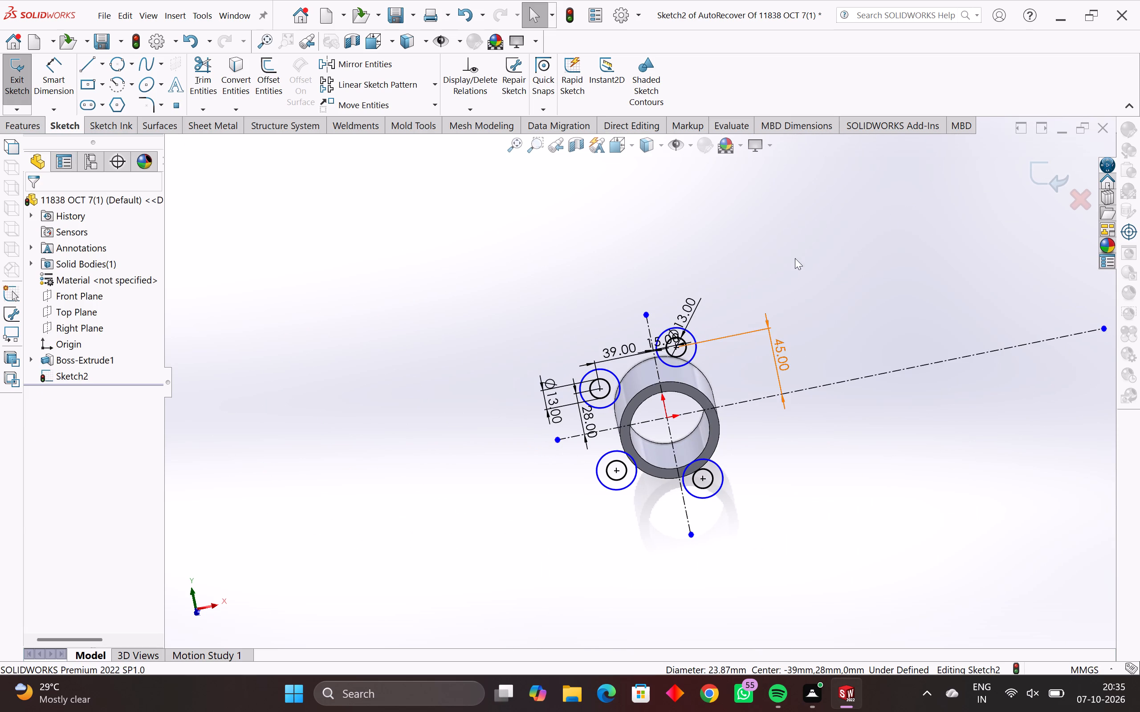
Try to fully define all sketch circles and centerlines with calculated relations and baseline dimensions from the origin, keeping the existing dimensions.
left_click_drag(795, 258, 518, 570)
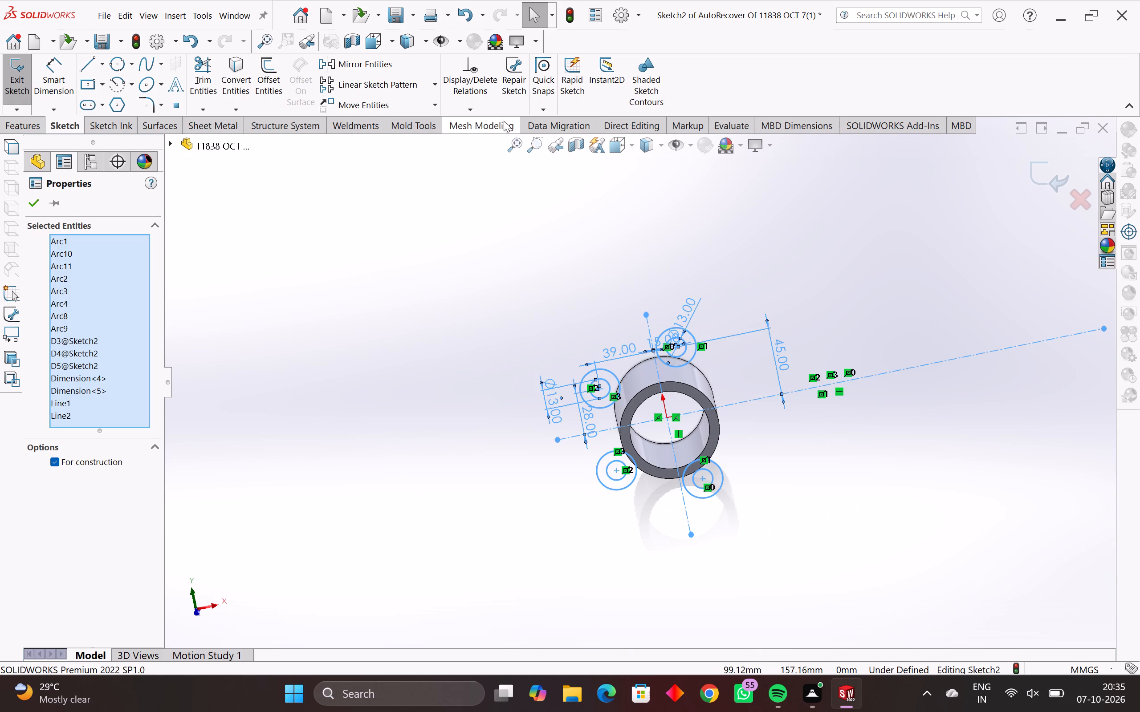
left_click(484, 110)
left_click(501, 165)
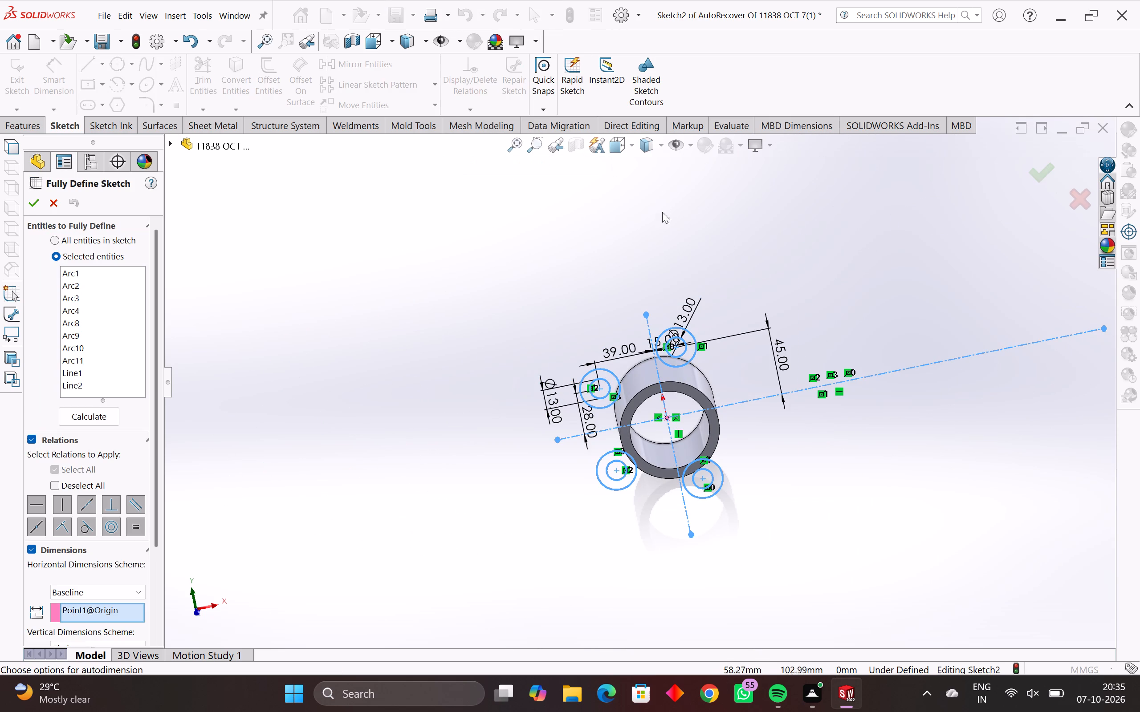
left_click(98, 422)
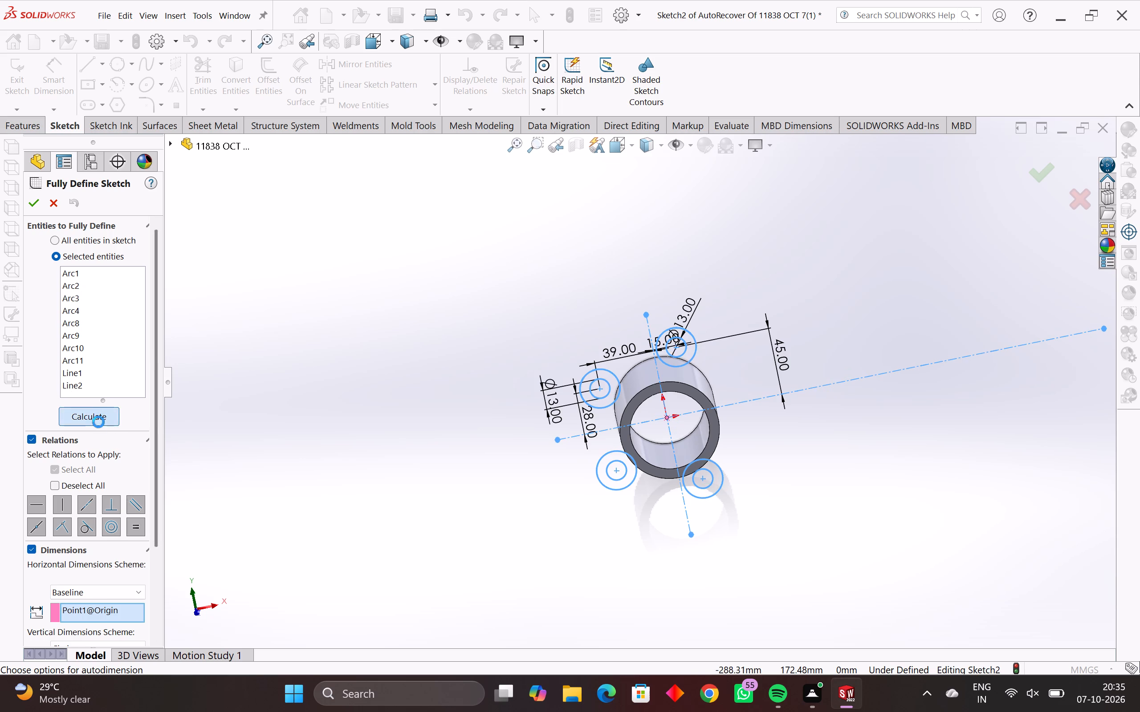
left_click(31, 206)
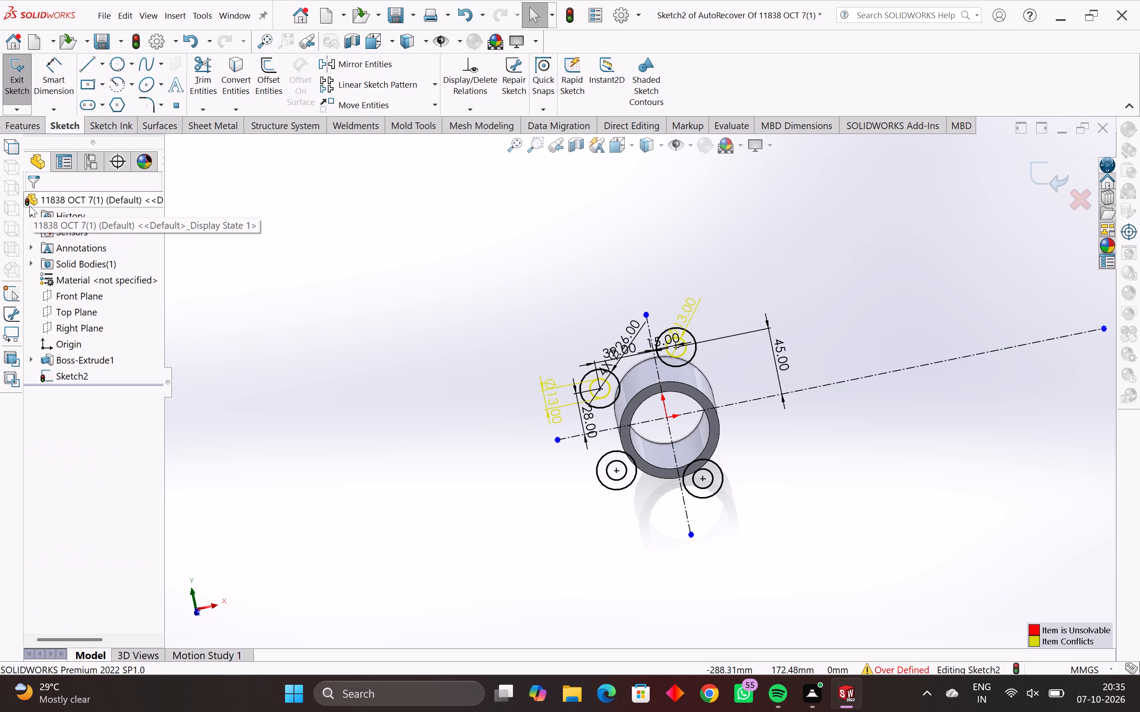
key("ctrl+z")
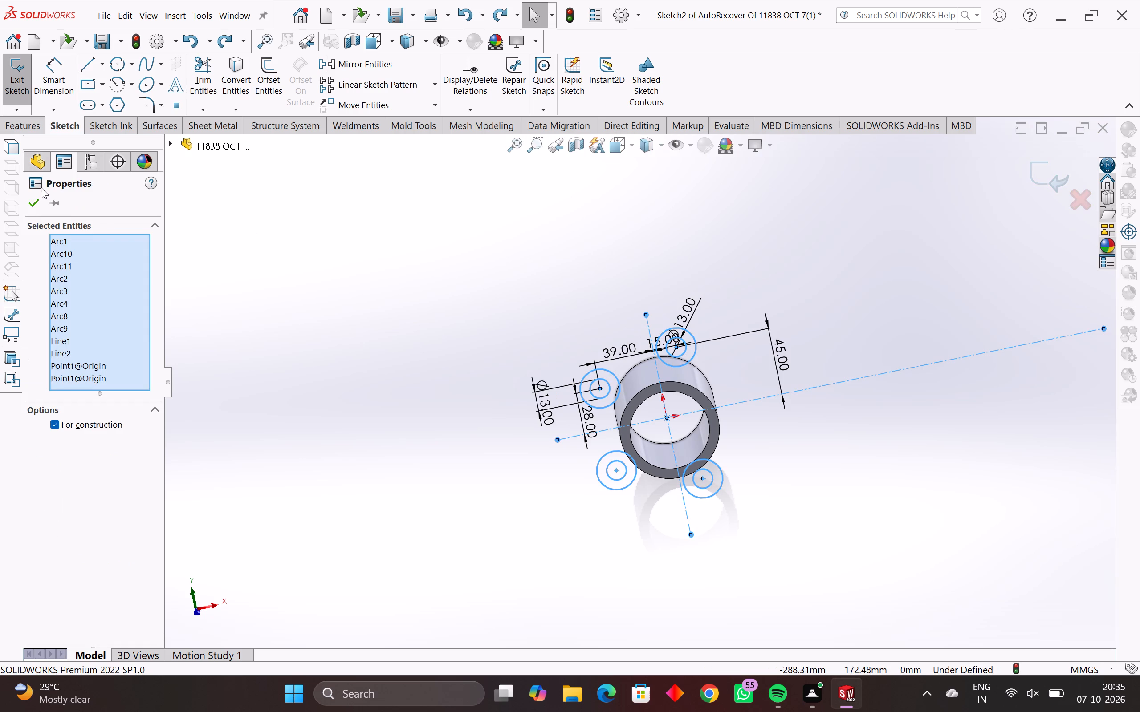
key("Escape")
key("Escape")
Delete the upper-right circle's 15 mm offset dimension and its 13 mm diameter dimension.
scroll(58, 162, "up", 3)
scroll(98, 234, "up", 3)
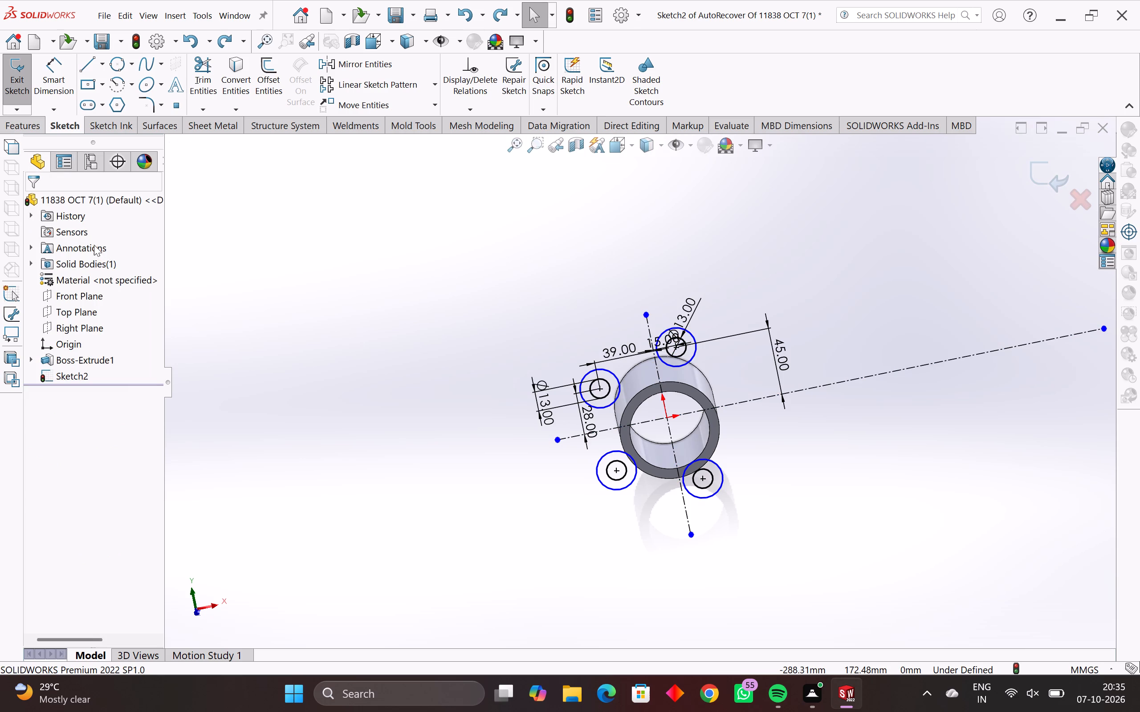
scroll(594, 291, "up", 6)
scroll(846, 508, "up", 4)
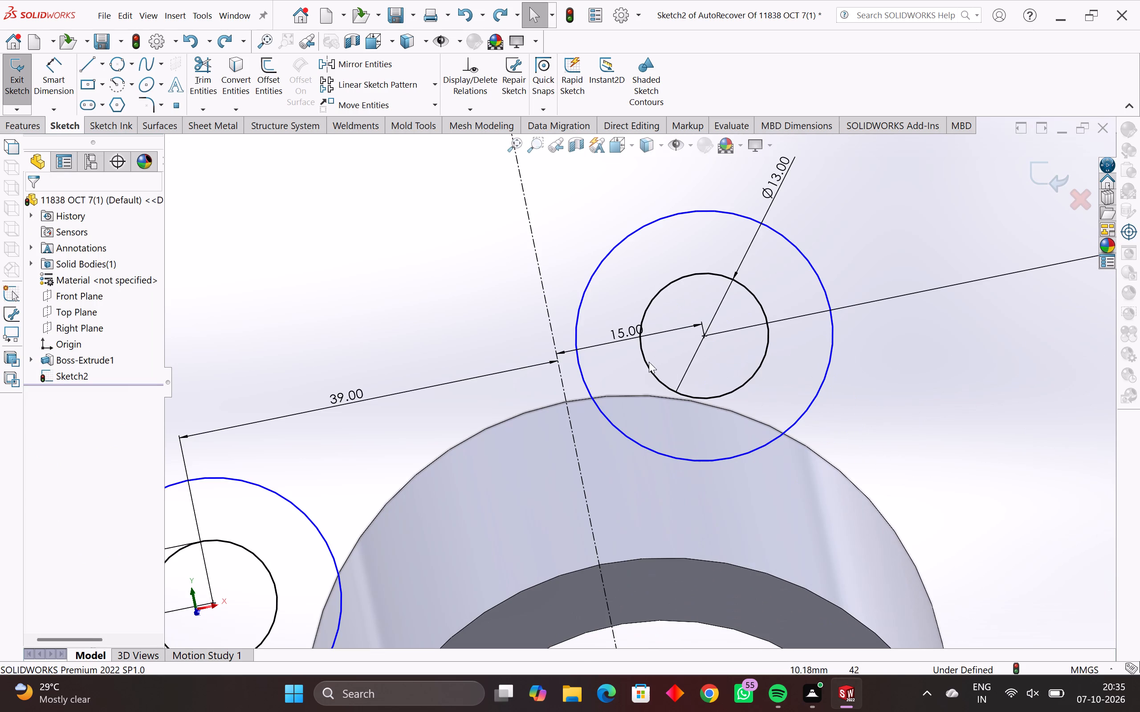
left_click(614, 341)
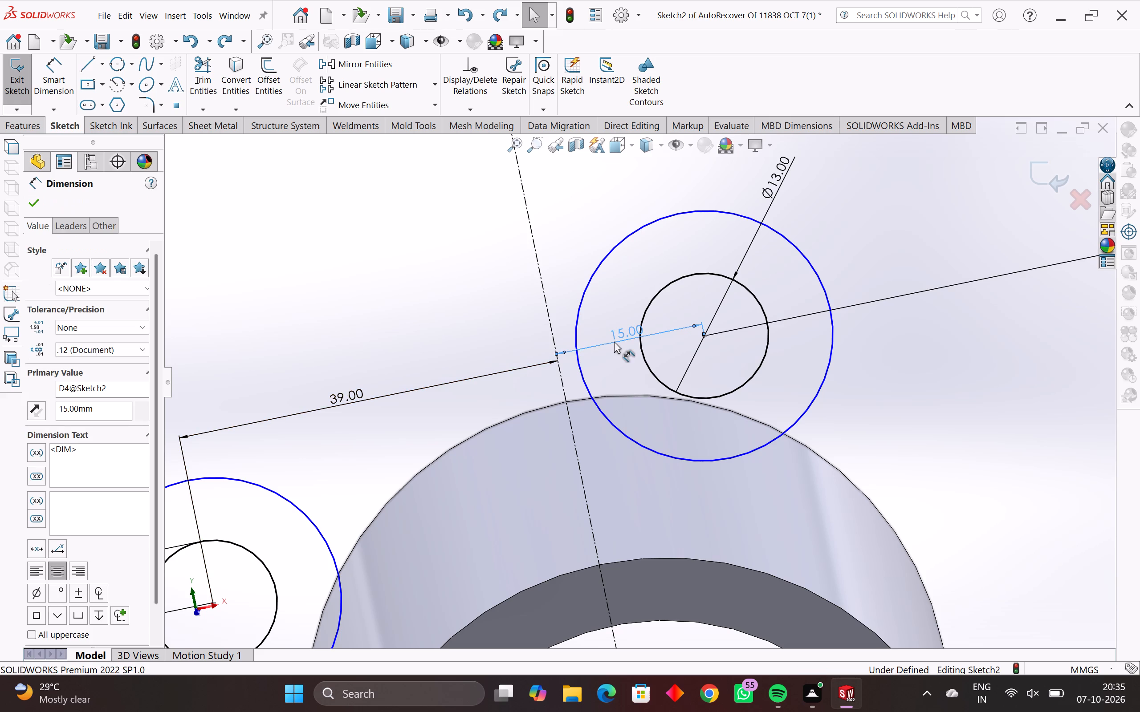
key("Delete")
scroll(728, 270, "up", 2)
left_click(748, 243)
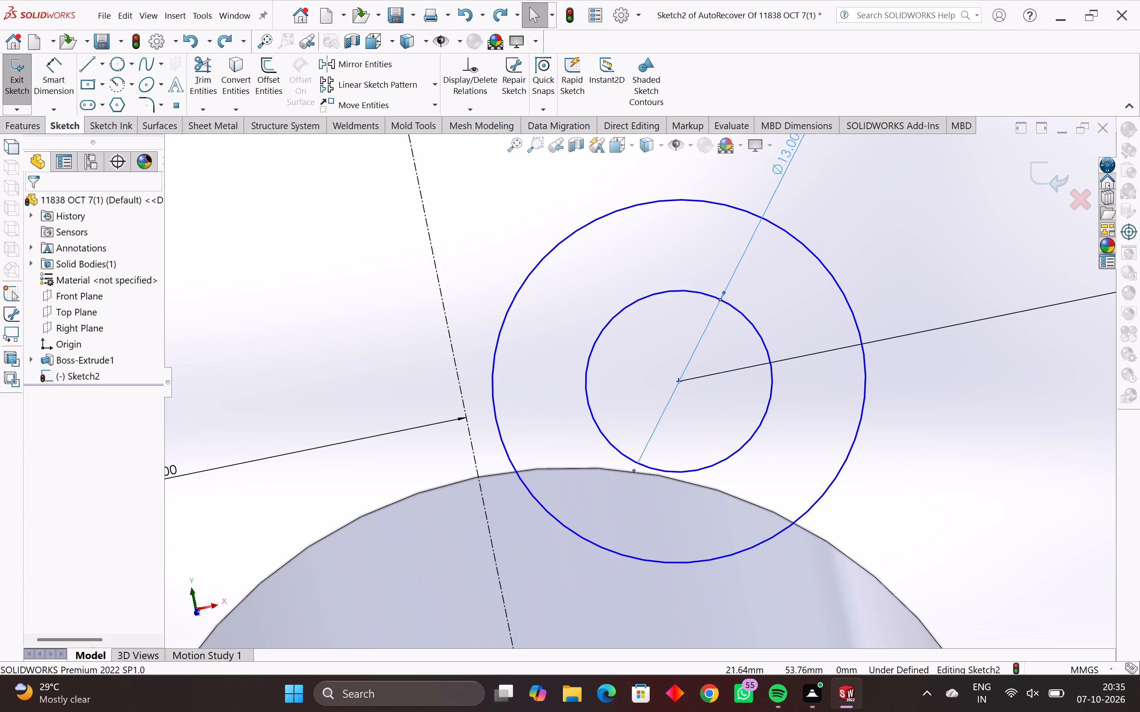
key("Delete")
Delete the remaining sketch dimensions: the 39 mm, 28 mm and 45 mm distances and the upper-left circle's 13 mm diameter.
scroll(497, 372, "down", 4)
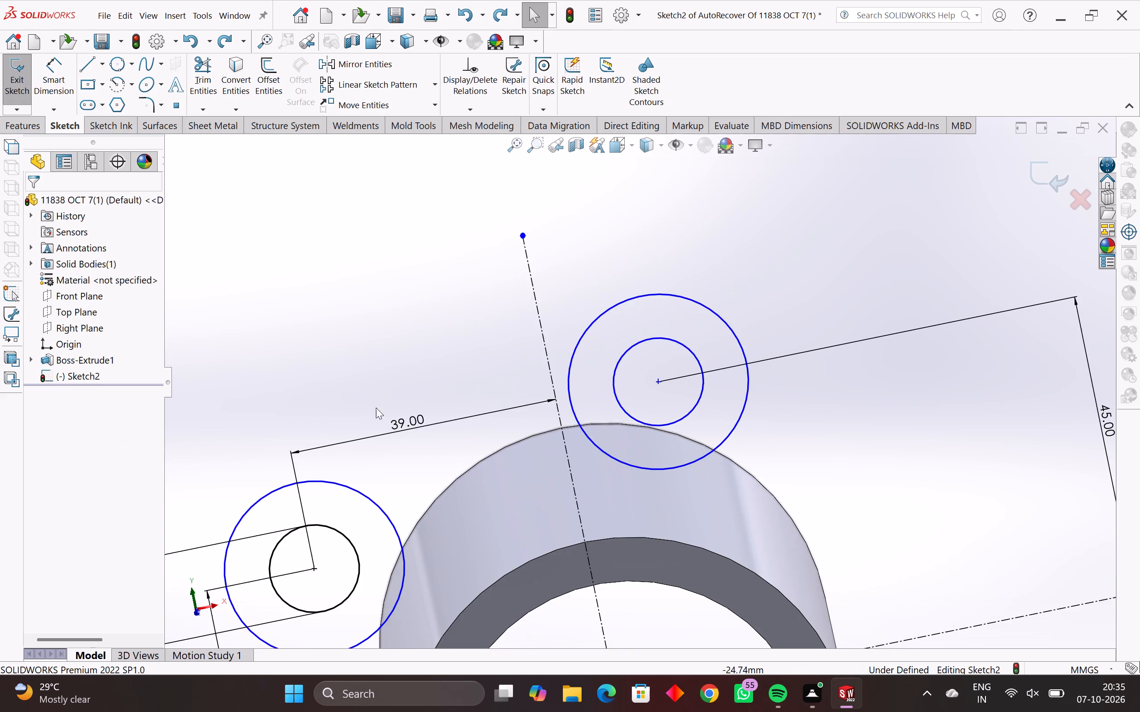
scroll(364, 420, "down", 2)
left_click(404, 429)
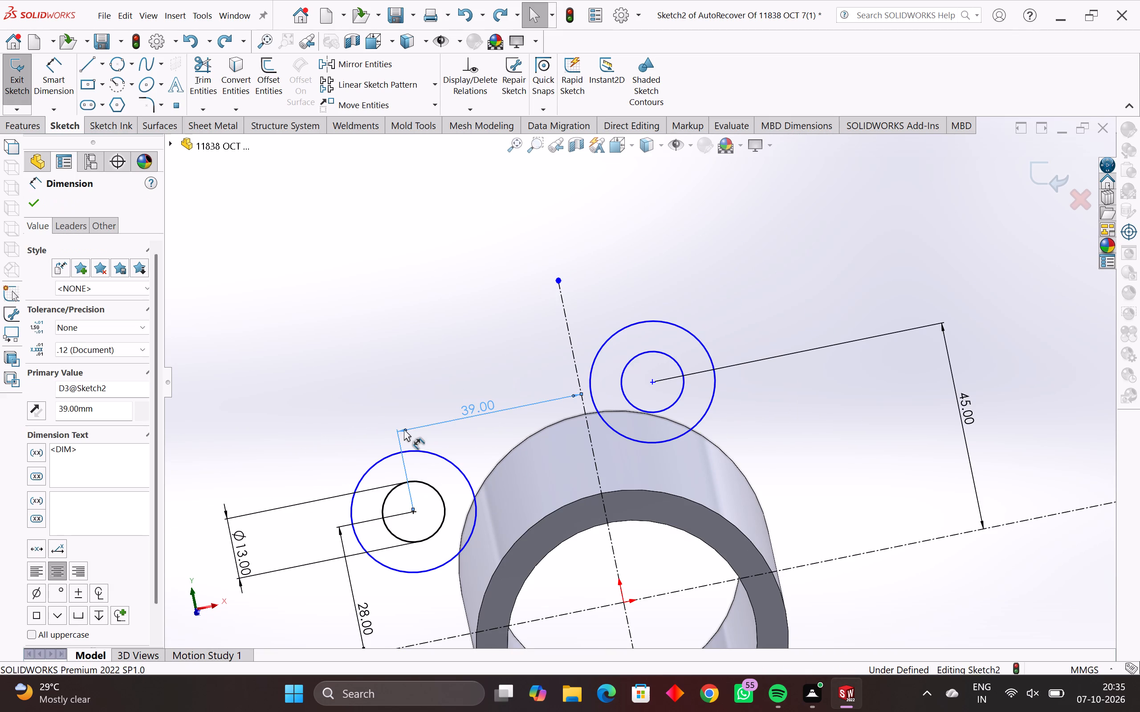
key("Delete")
scroll(324, 534, "down", 3)
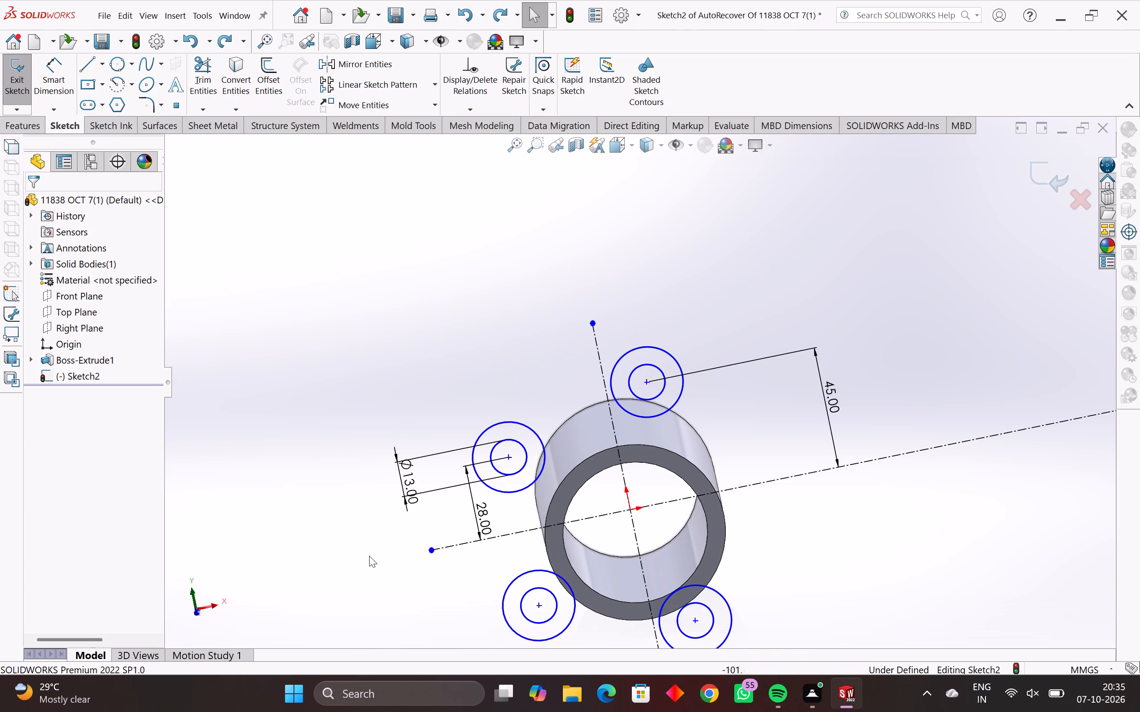
left_click(478, 502)
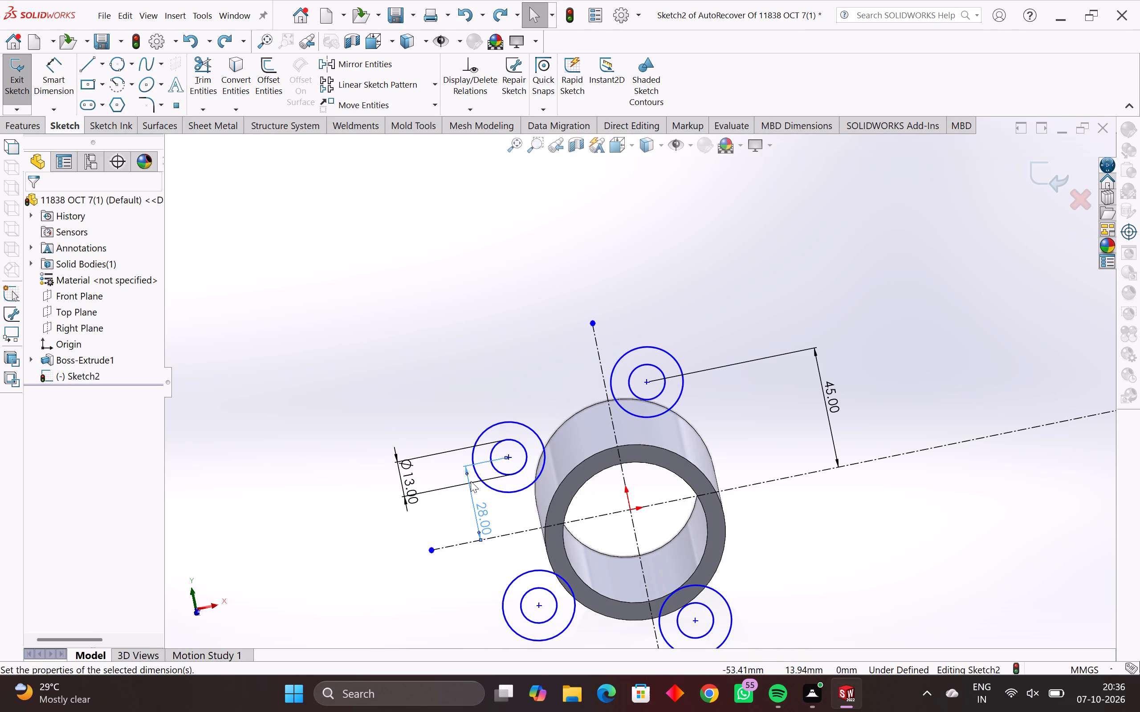
key("Delete")
left_click(395, 463)
key("Delete")
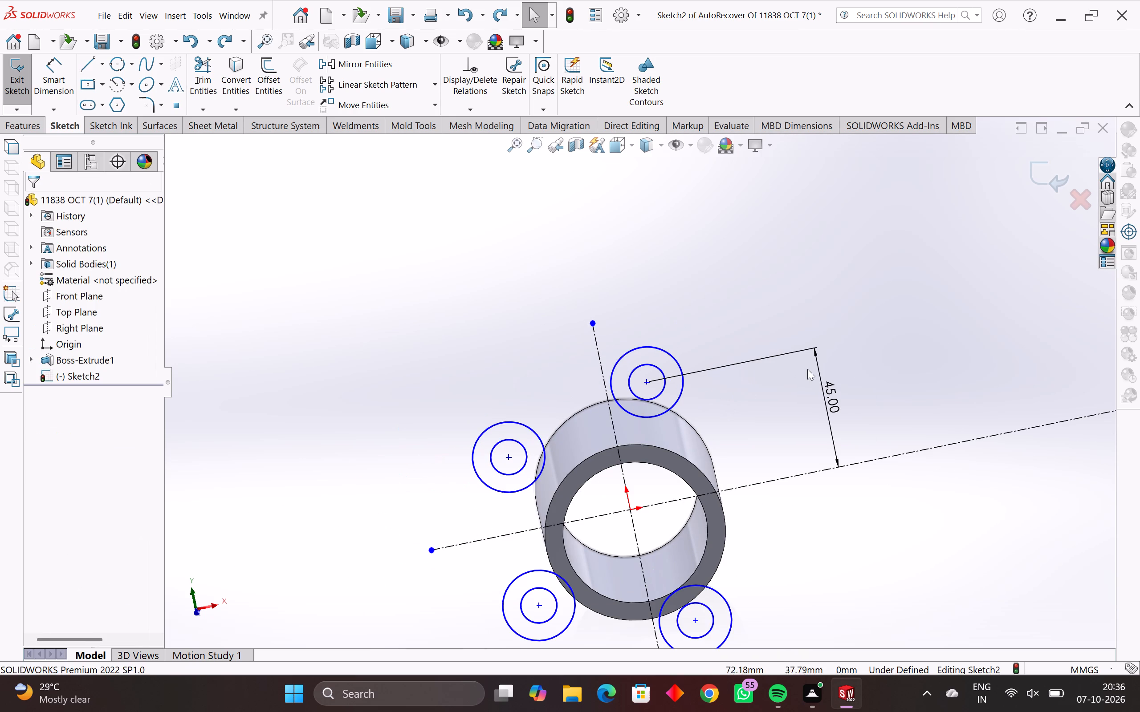
left_click(821, 380)
key("Delete")
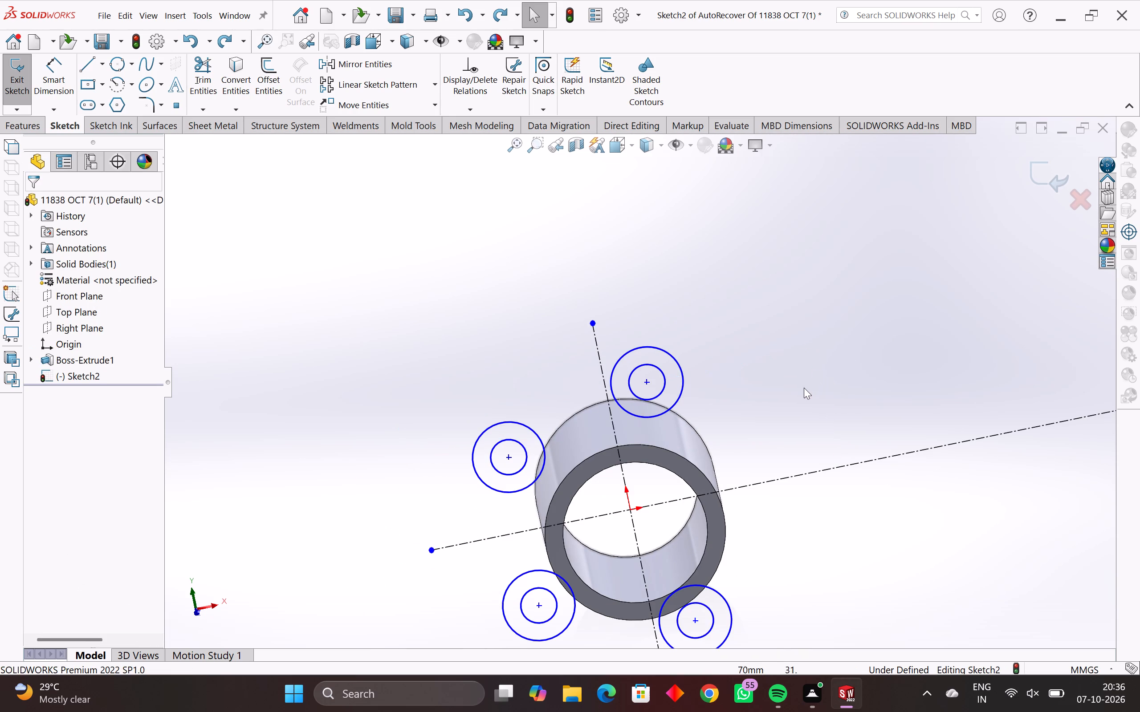
Fully define all the circles and centerlines with automatically calculated relations and baseline dimensions from the origin.
scroll(803, 388, "down", 5)
left_click_drag(774, 327, 321, 632)
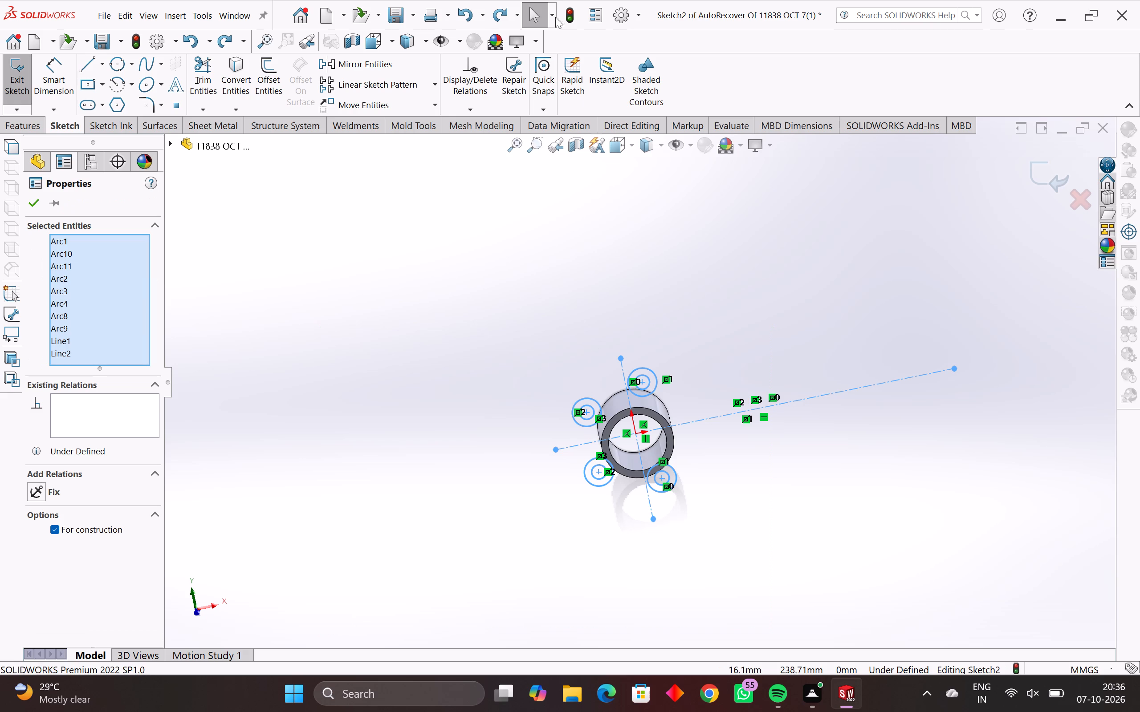
left_click(471, 112)
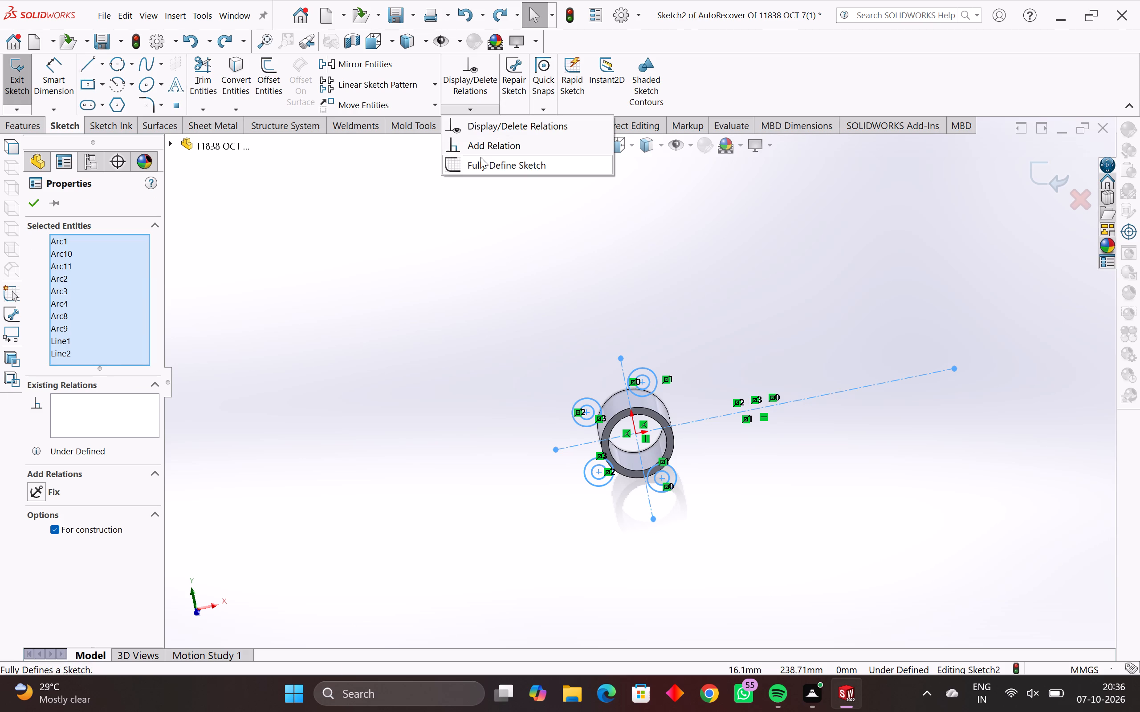
left_click(482, 161)
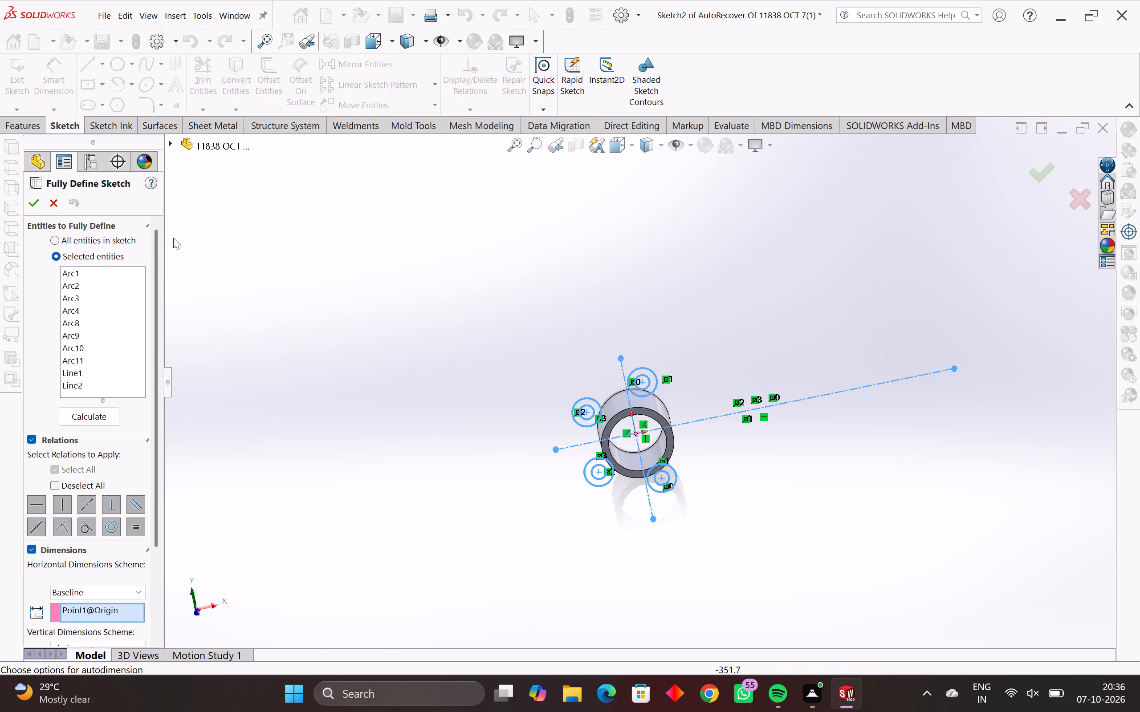
left_click(83, 417)
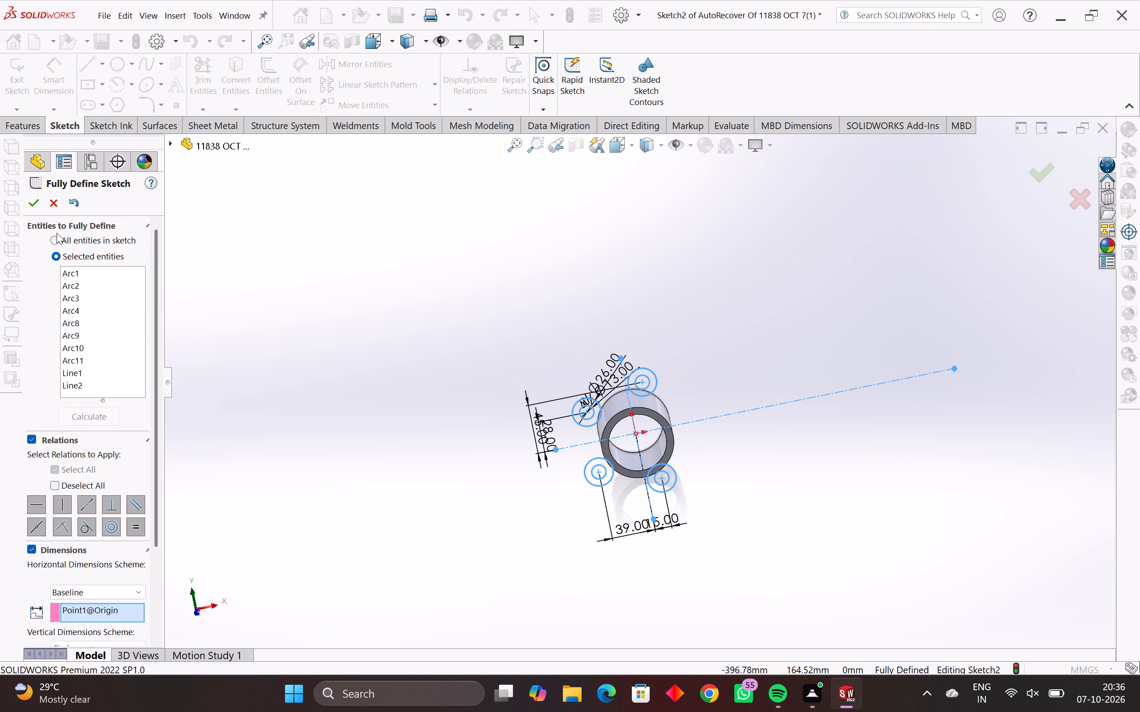
left_click(37, 205)
Examine the sketch's new dimensions and the layout of the four circle pairs around the ring from different angles.
middle_click_drag(563, 473, 541, 408)
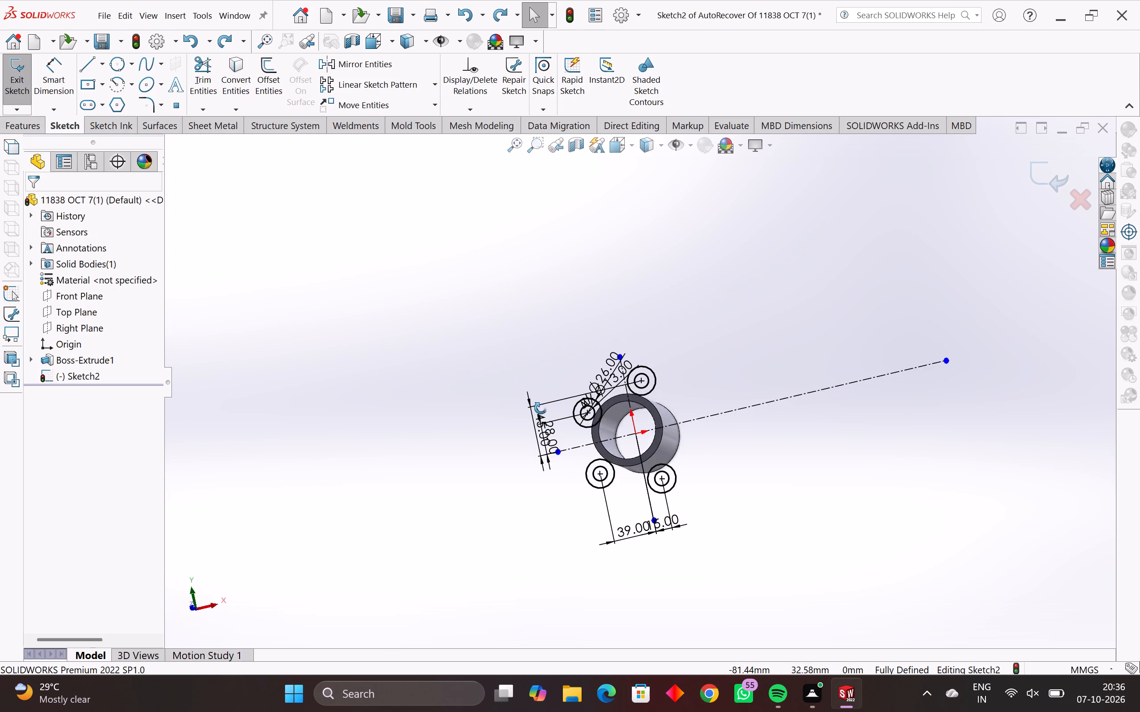
middle_click_drag(541, 408, 573, 426)
scroll(589, 493, "up", 4)
scroll(603, 403, "up", 4)
scroll(604, 401, "down", 3)
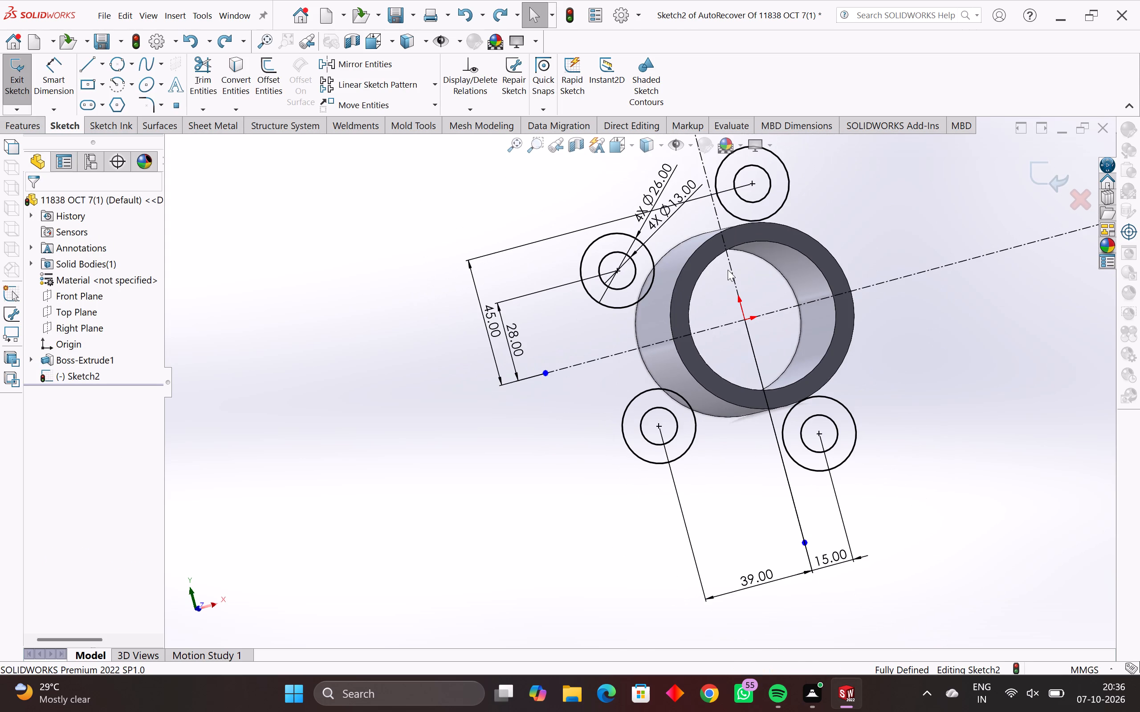
scroll(728, 270, "up", 3)
scroll(711, 267, "down", 2)
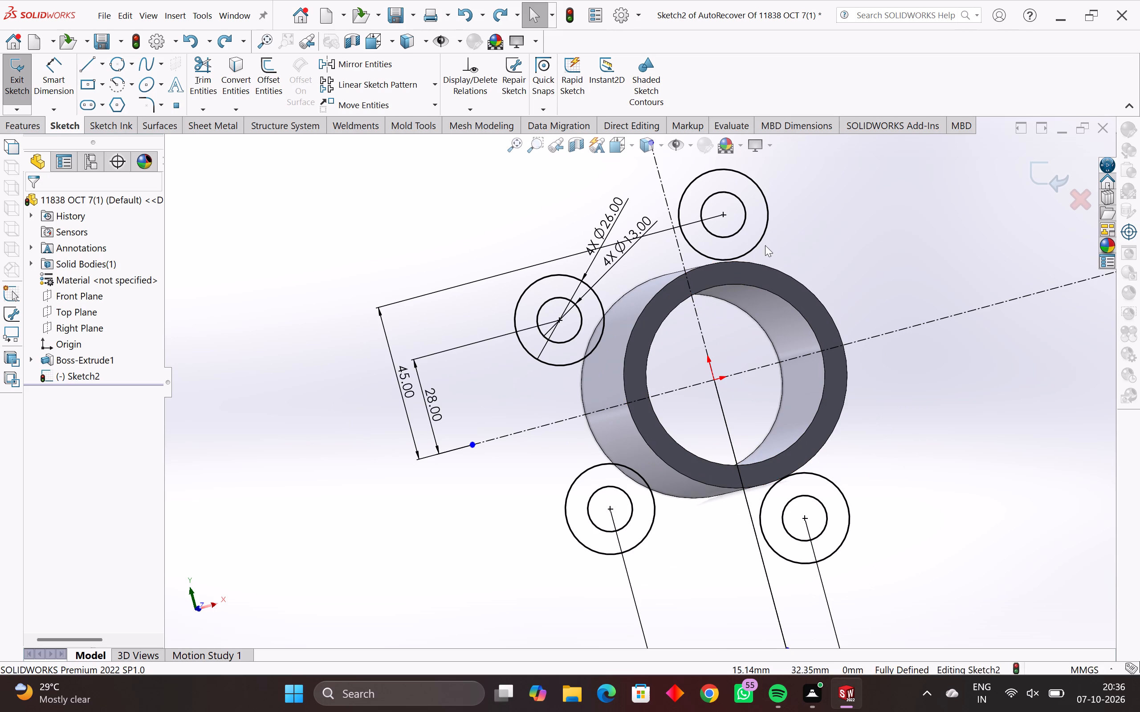
scroll(758, 204, "down", 1)
middle_click_drag(775, 368, 741, 385)
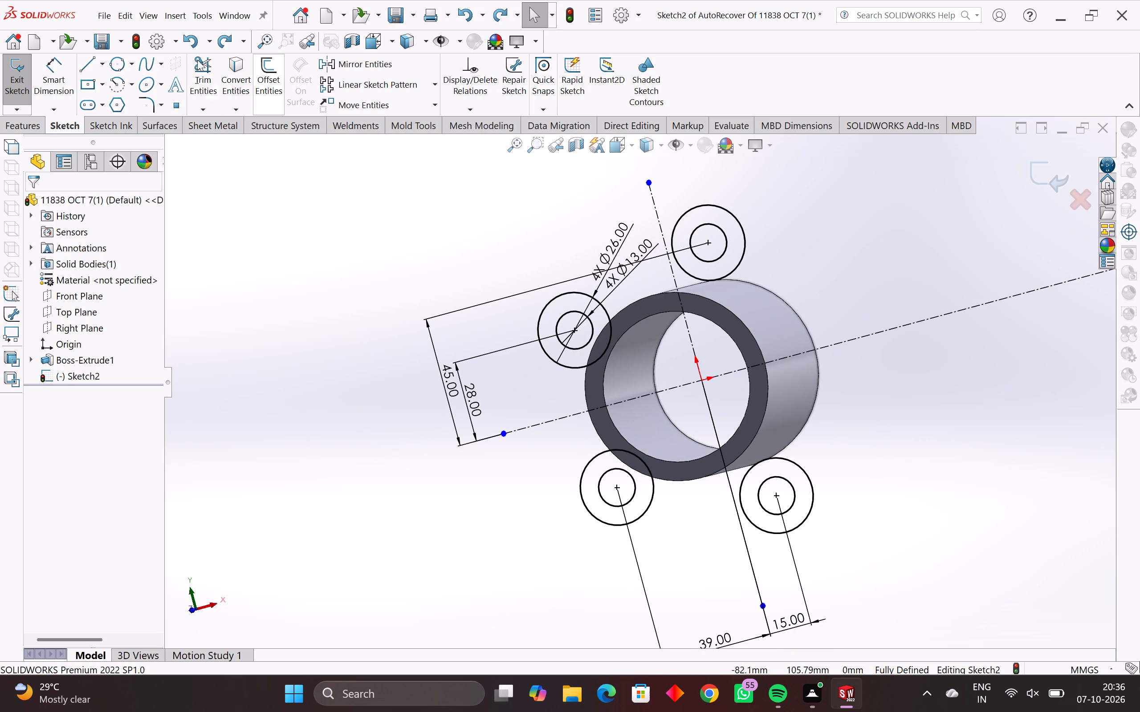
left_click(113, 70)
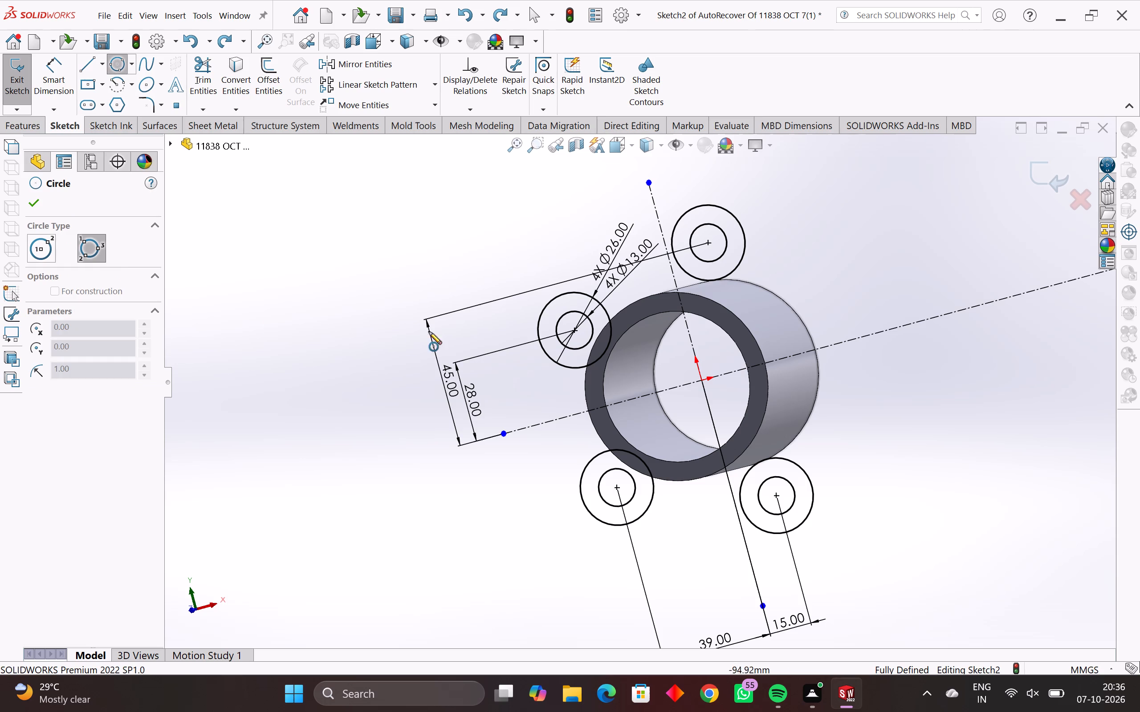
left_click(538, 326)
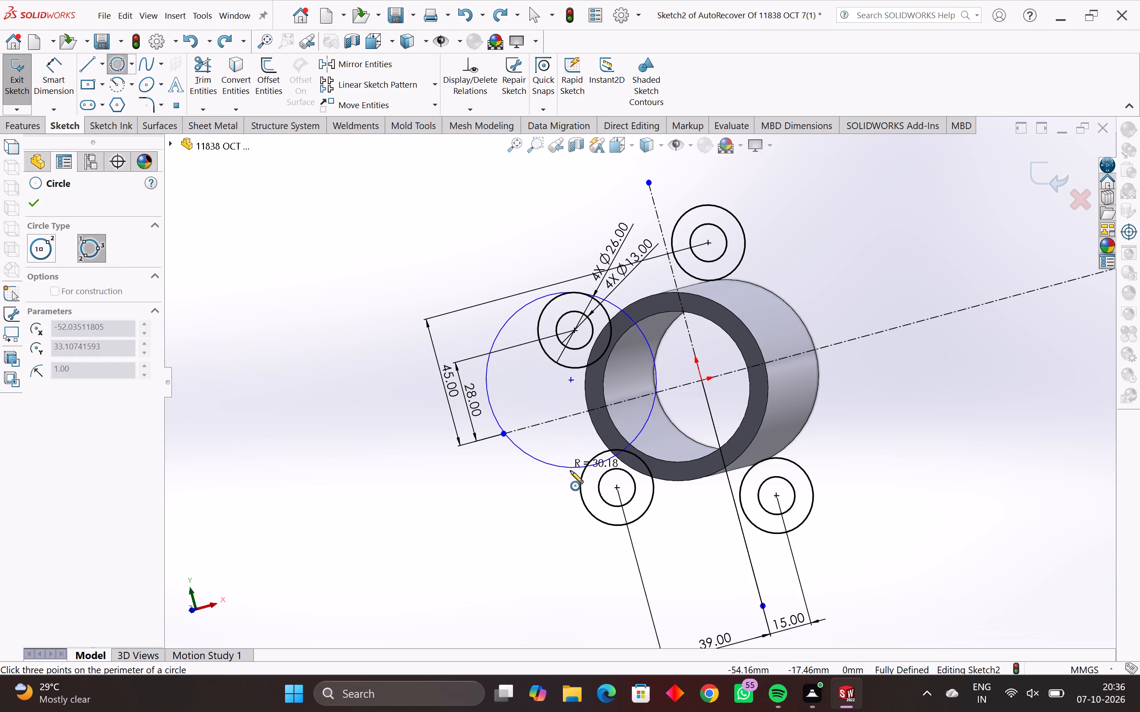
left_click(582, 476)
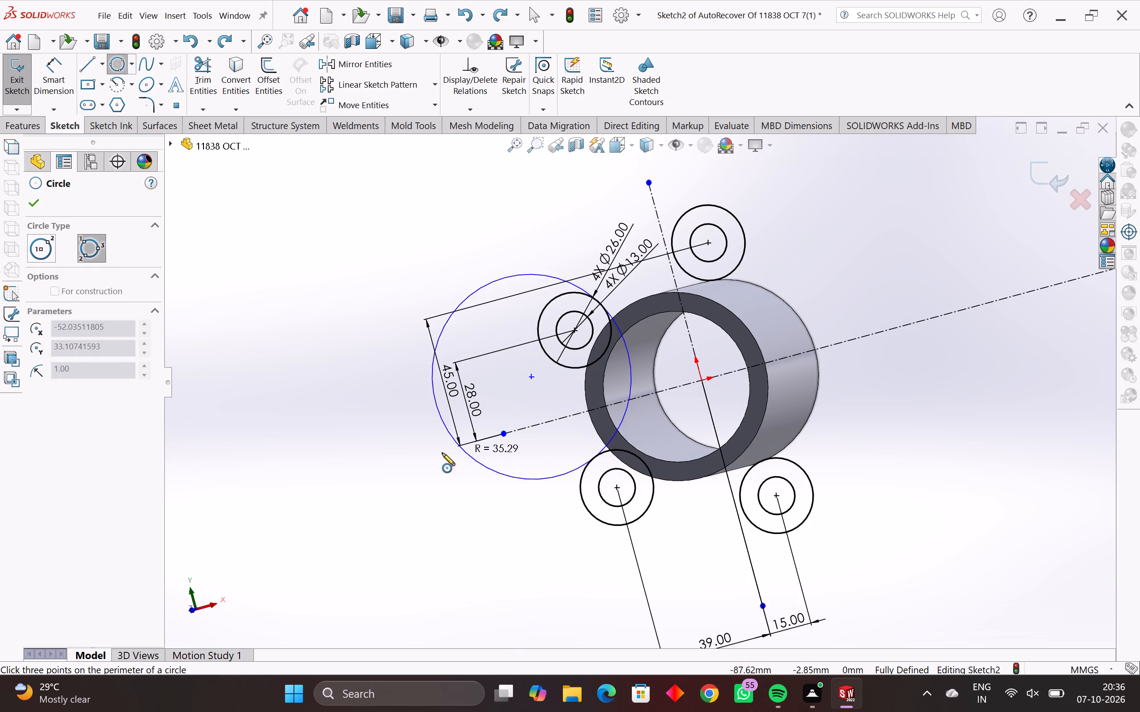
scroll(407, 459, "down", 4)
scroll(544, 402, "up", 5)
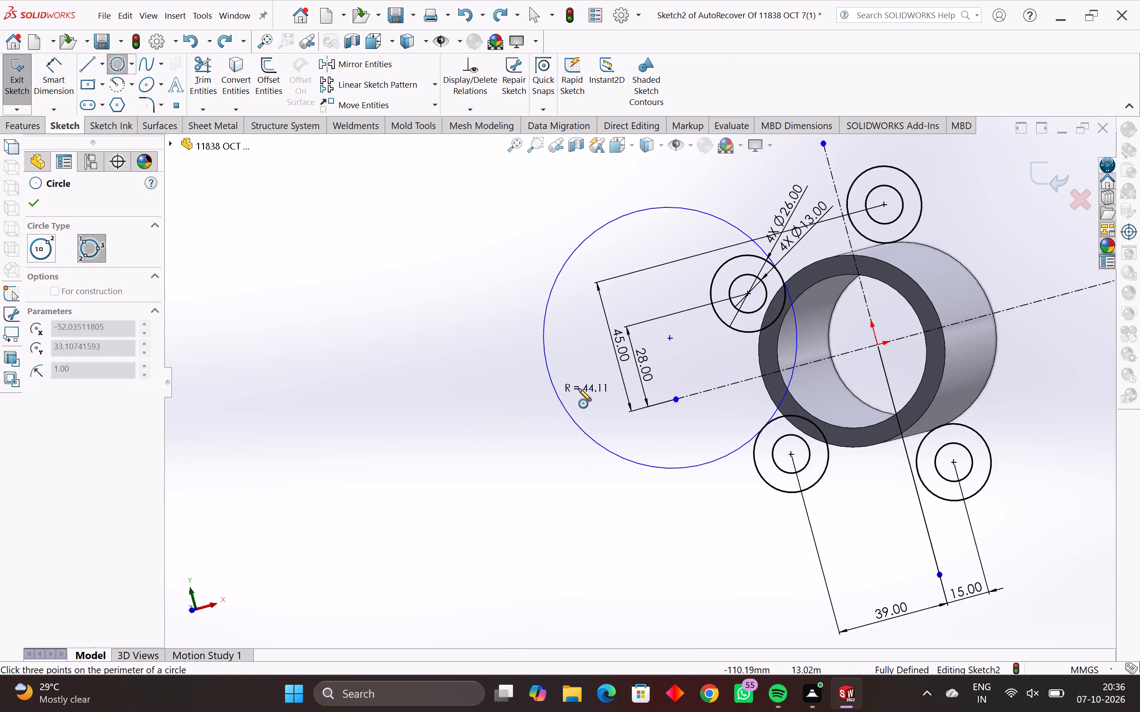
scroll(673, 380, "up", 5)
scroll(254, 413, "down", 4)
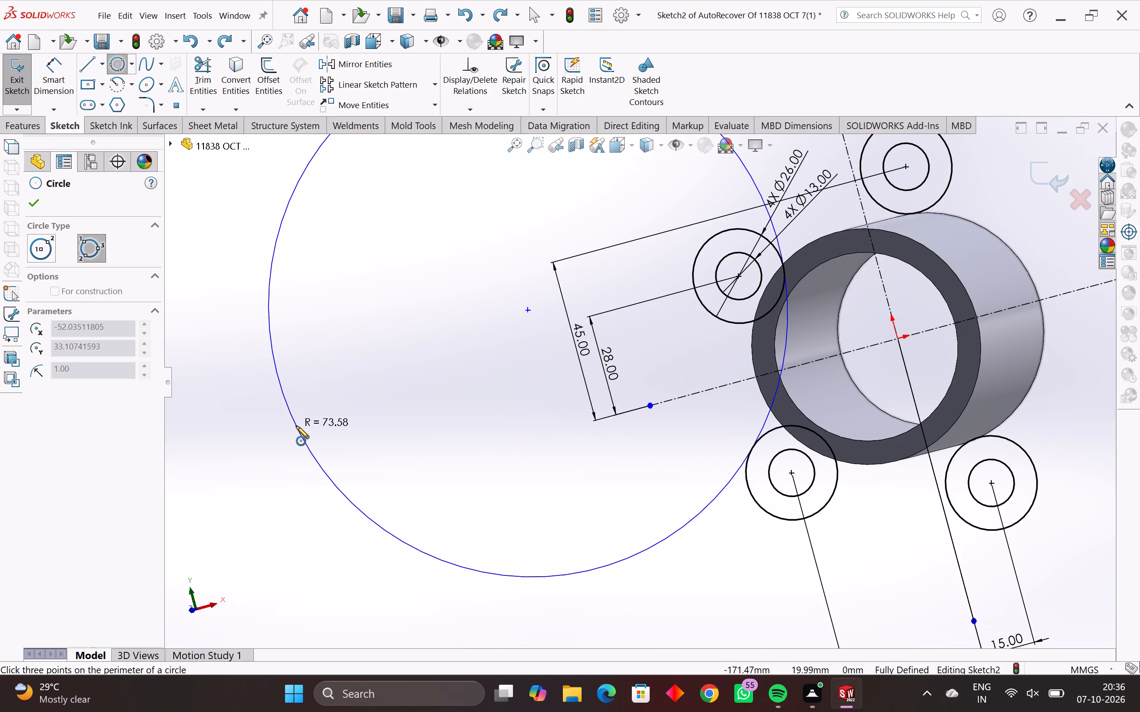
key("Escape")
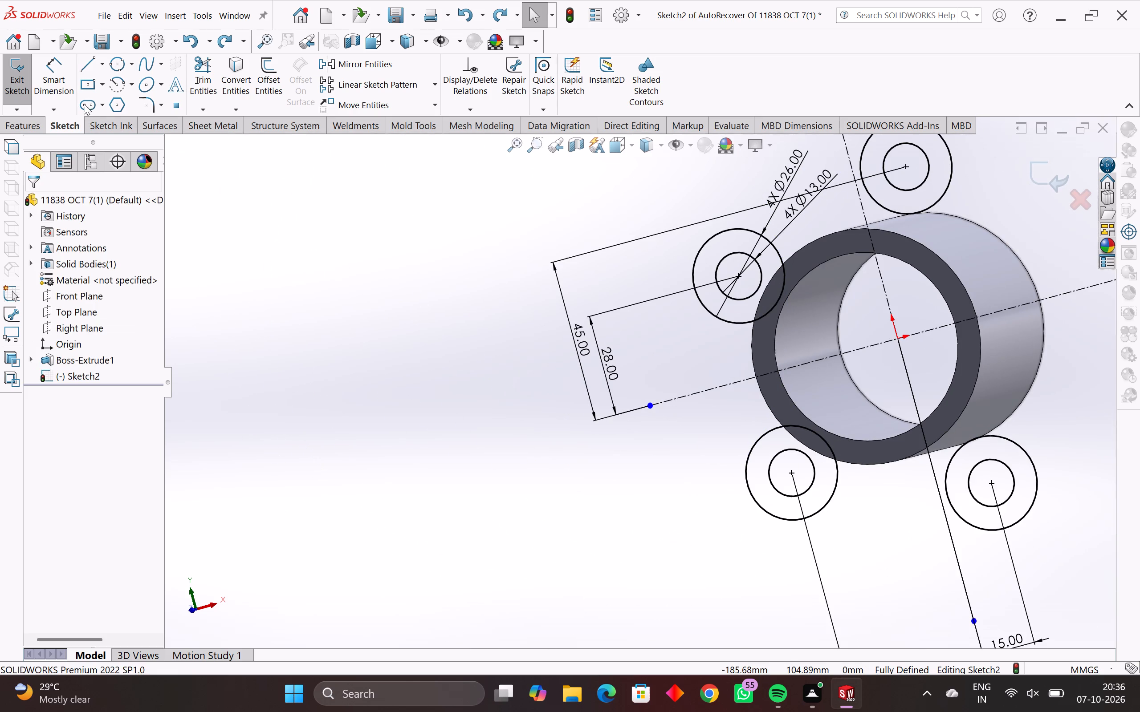
Sketch a perimeter circle tangent to the two upper 26 mm circles and set its radius to 72 mm.
key("Return")
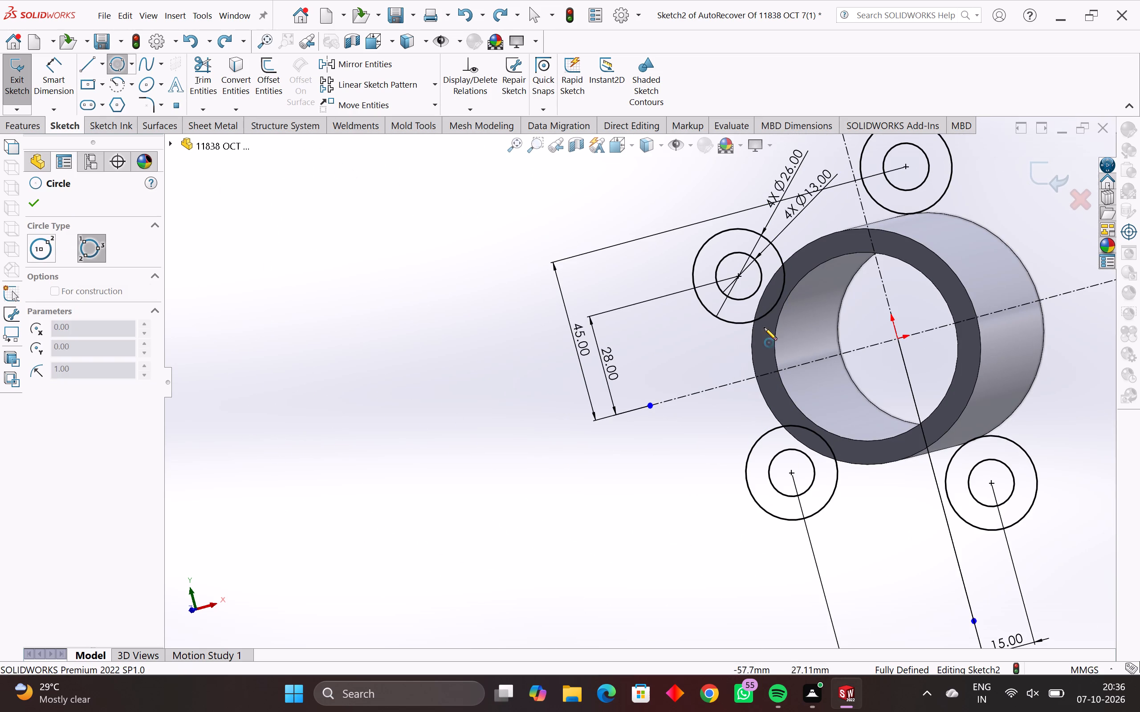
scroll(984, 291, "down", 3)
scroll(776, 257, "up", 2)
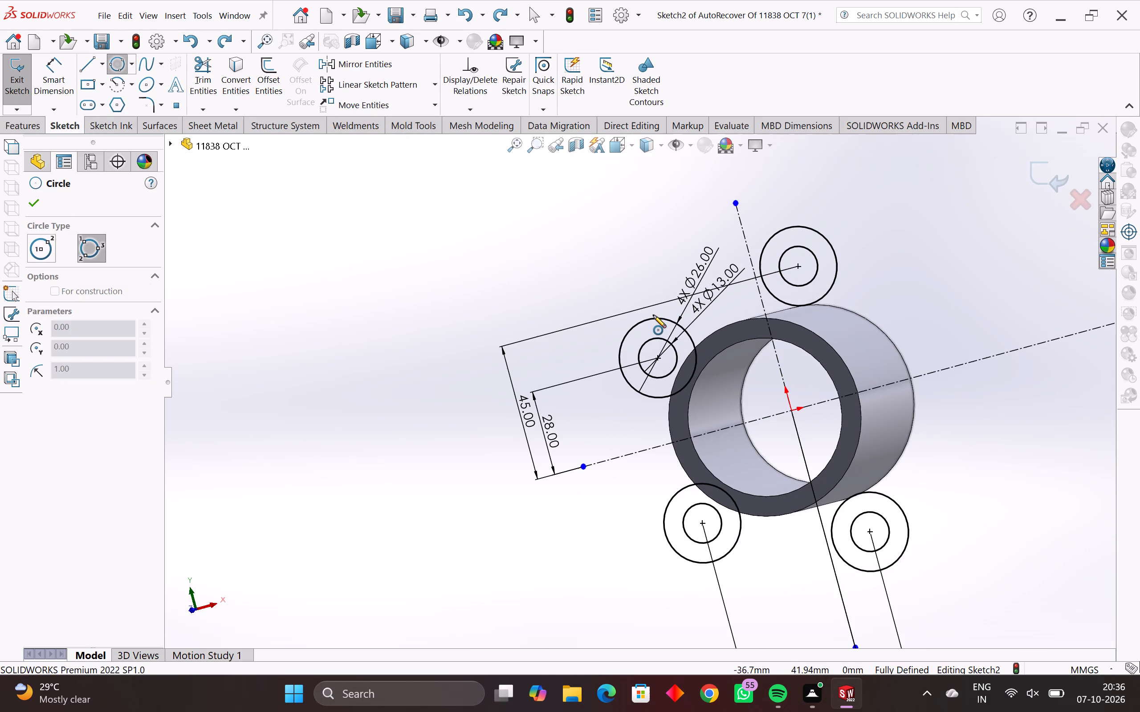
left_click(651, 317)
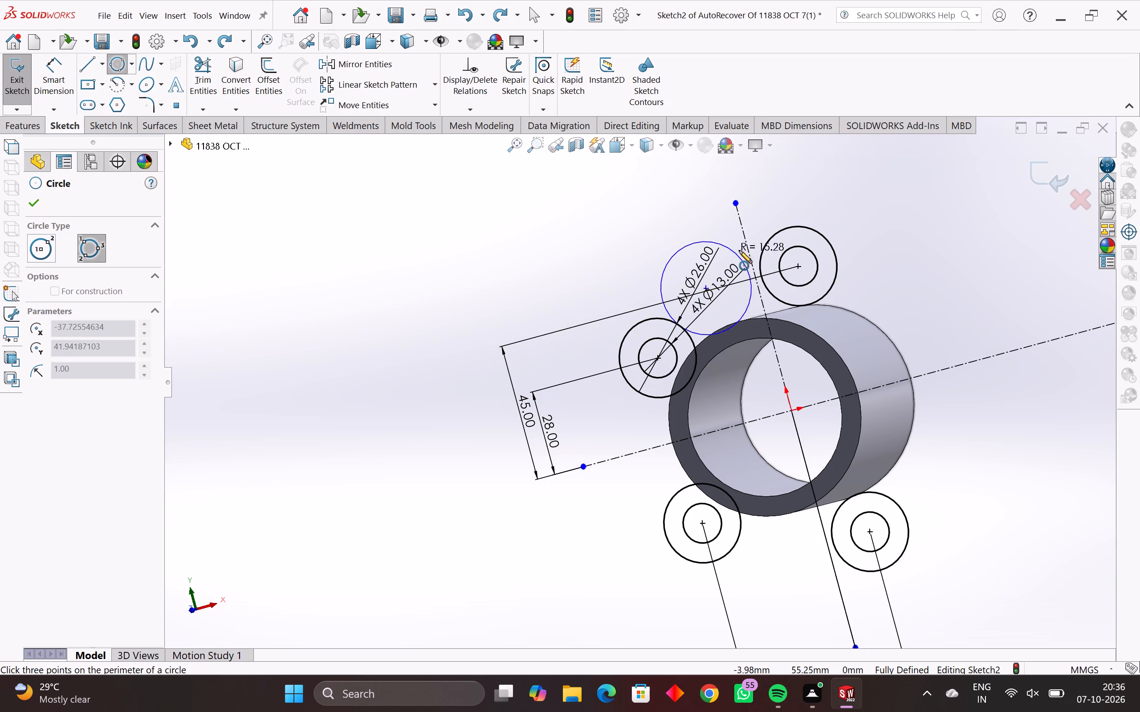
left_click(761, 250)
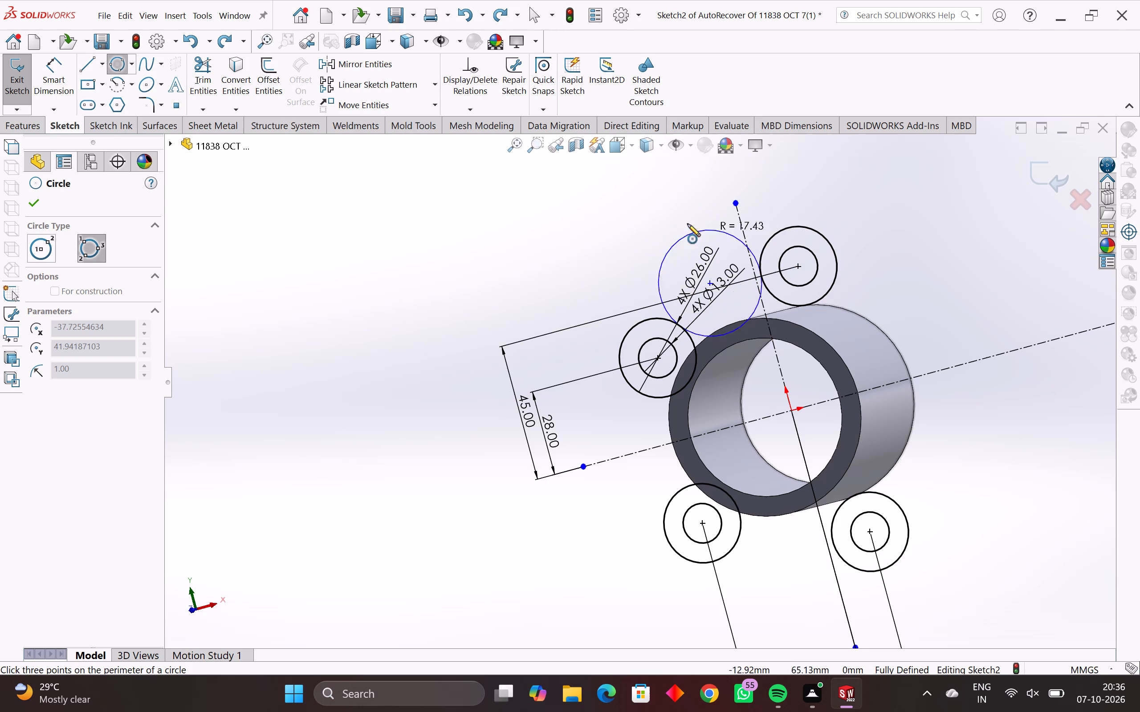
left_click(525, 212)
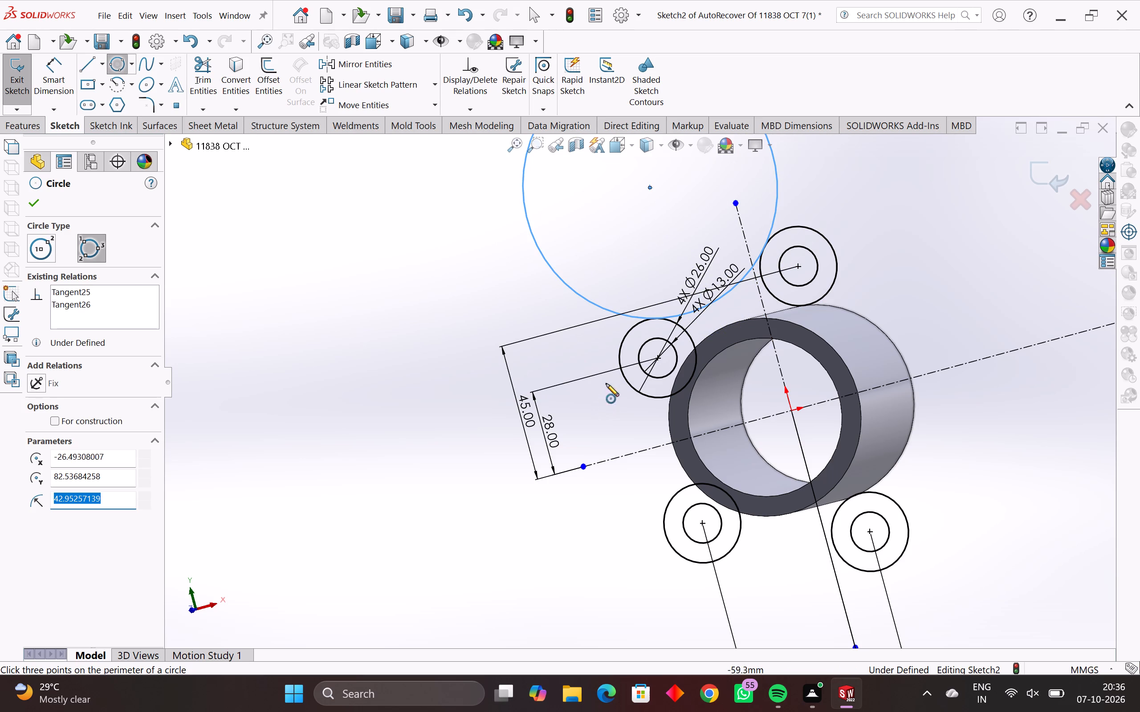
key("7")
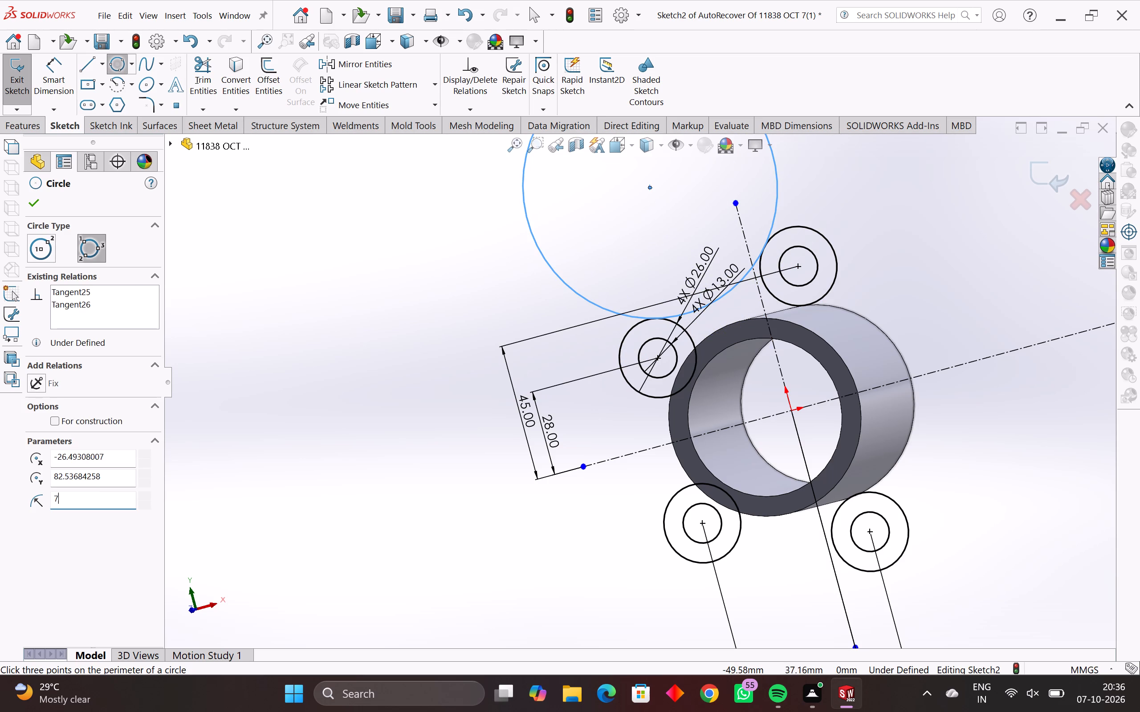
key("2")
key("Return")
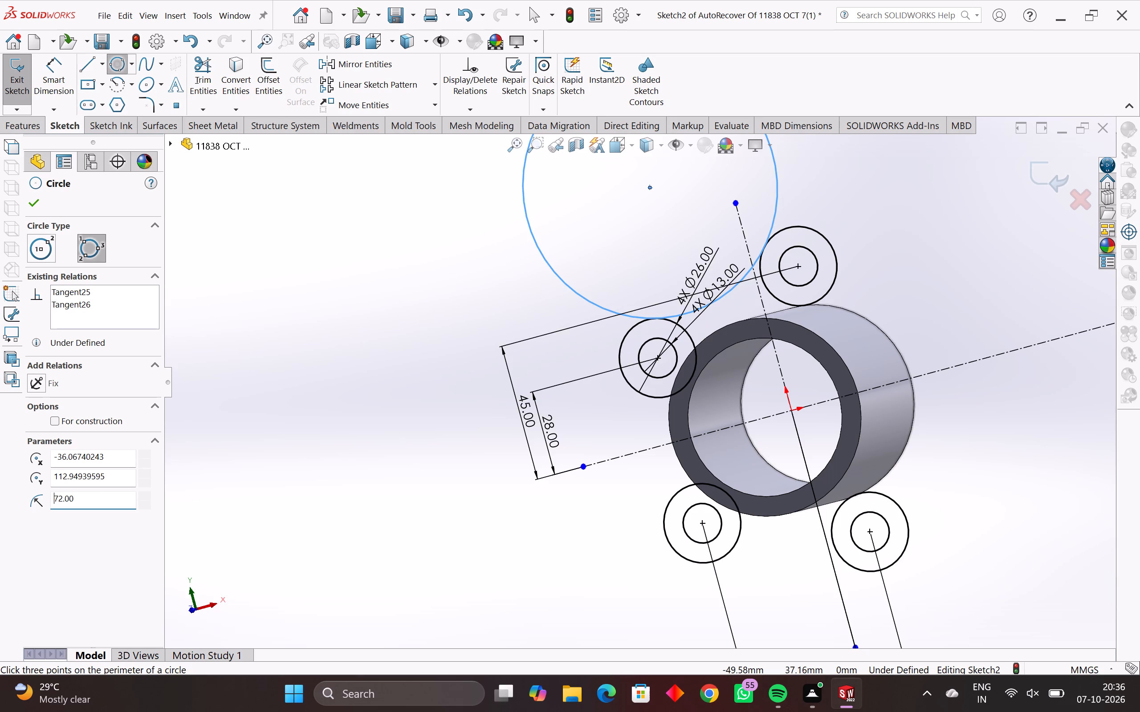
Sketch a perimeter circle of 72 mm radius tangent to the outer sides of the upper-left and lower-left 26 mm circles.
left_click(622, 374)
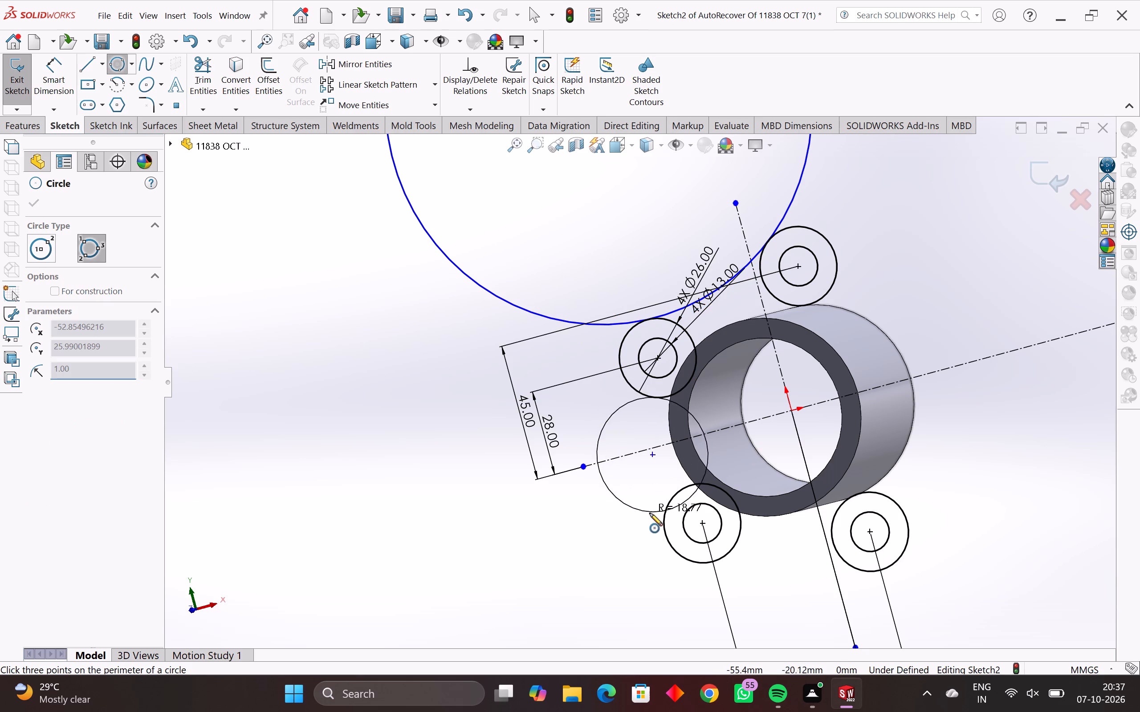
left_click(667, 505)
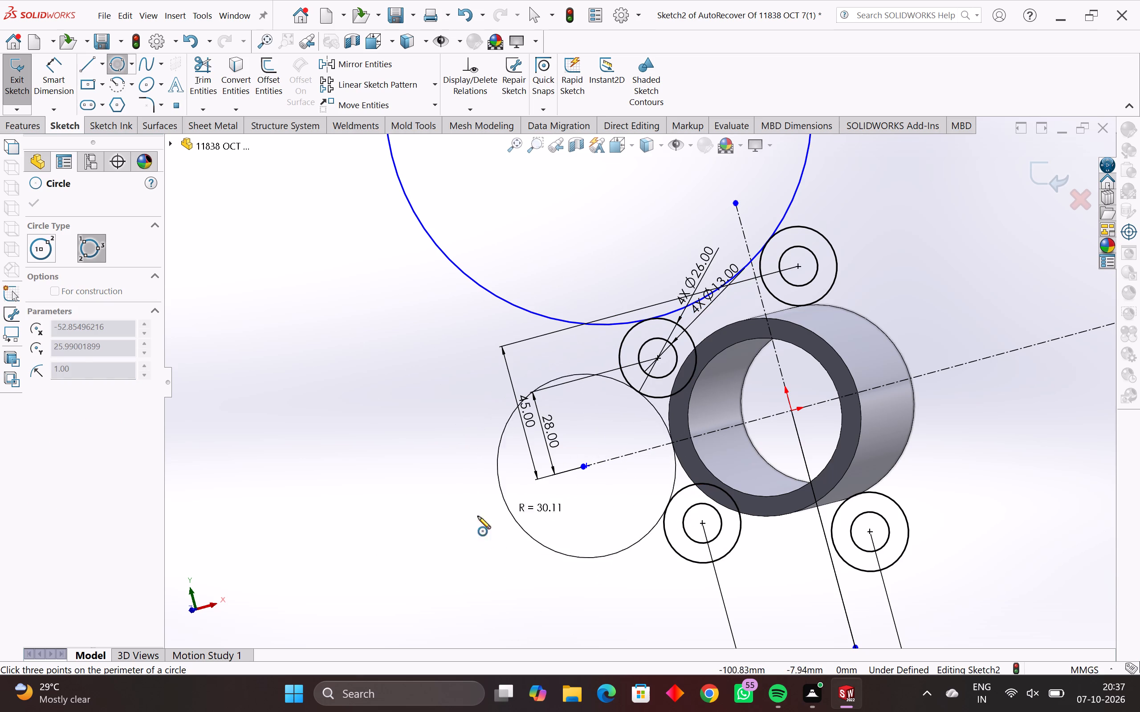
left_click(388, 530)
type("72")
key("Return")
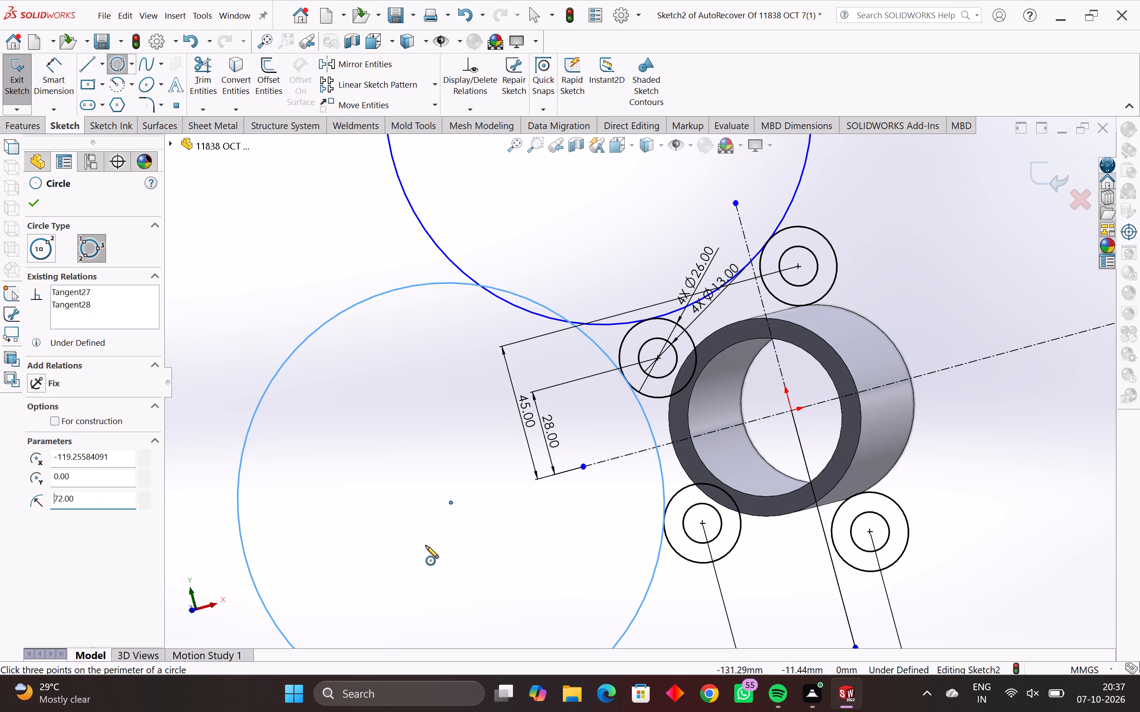
Sketch a perimeter circle of 72 mm radius tangent to the undersides of the two lower 26 mm circles.
left_click(722, 560)
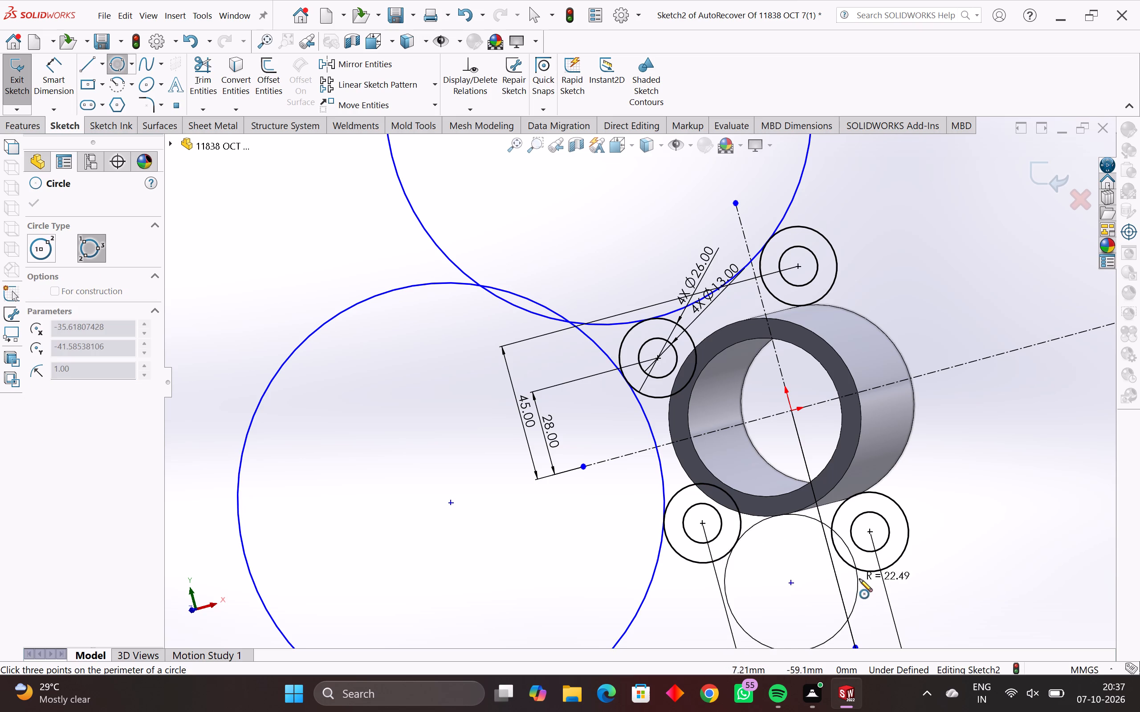
left_click(865, 573)
scroll(812, 619, "down", 4)
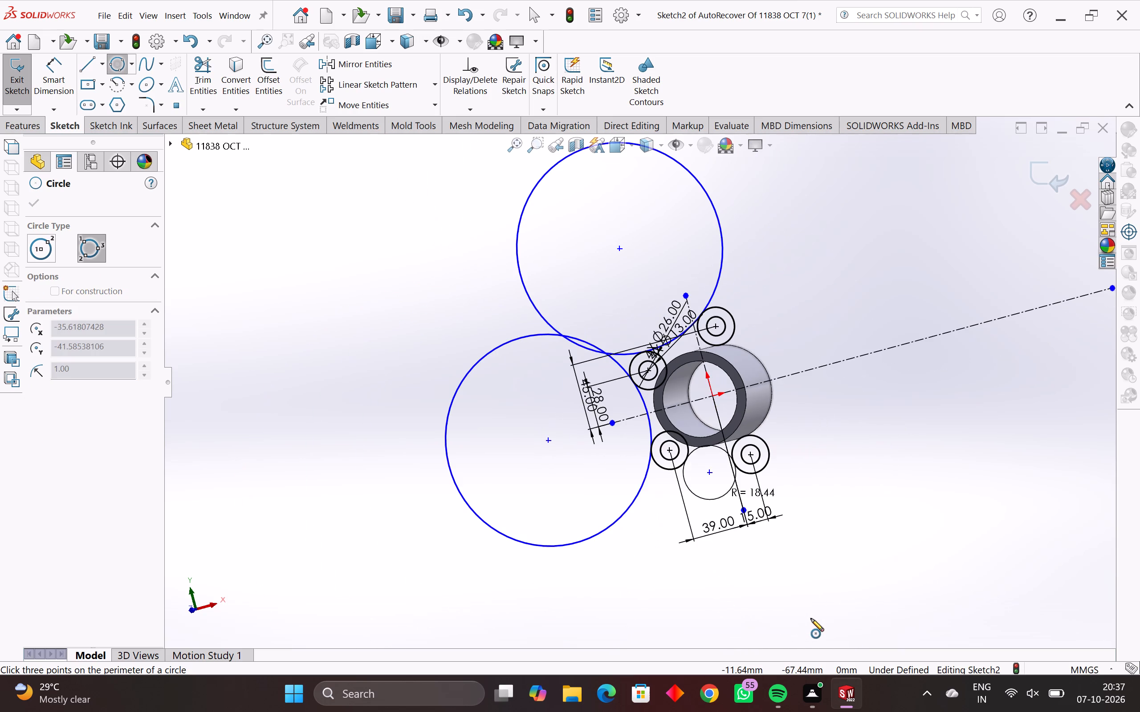
left_click(737, 621)
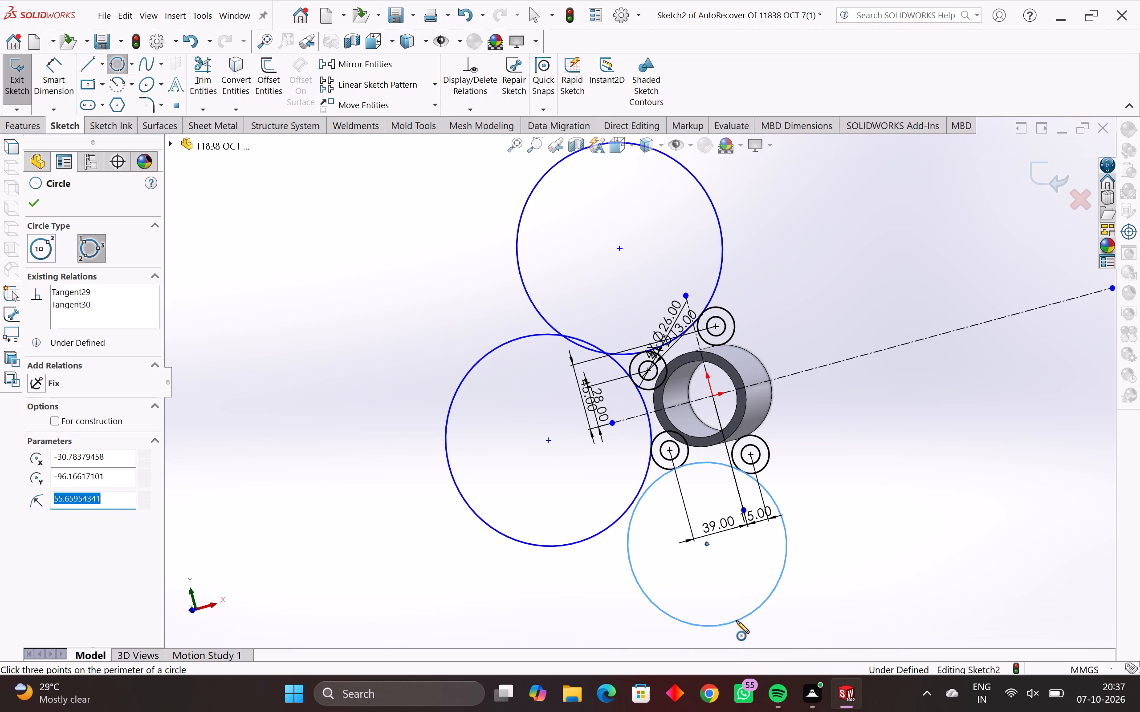
type("72")
key("Return")
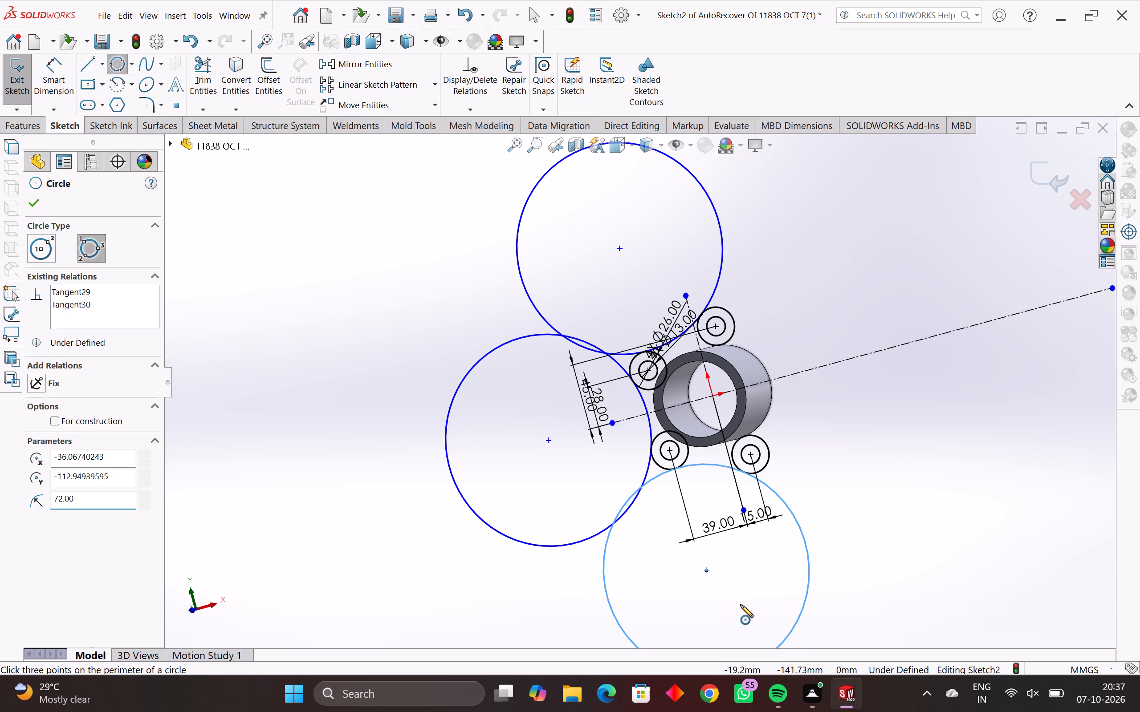
key("Escape")
key("Escape")
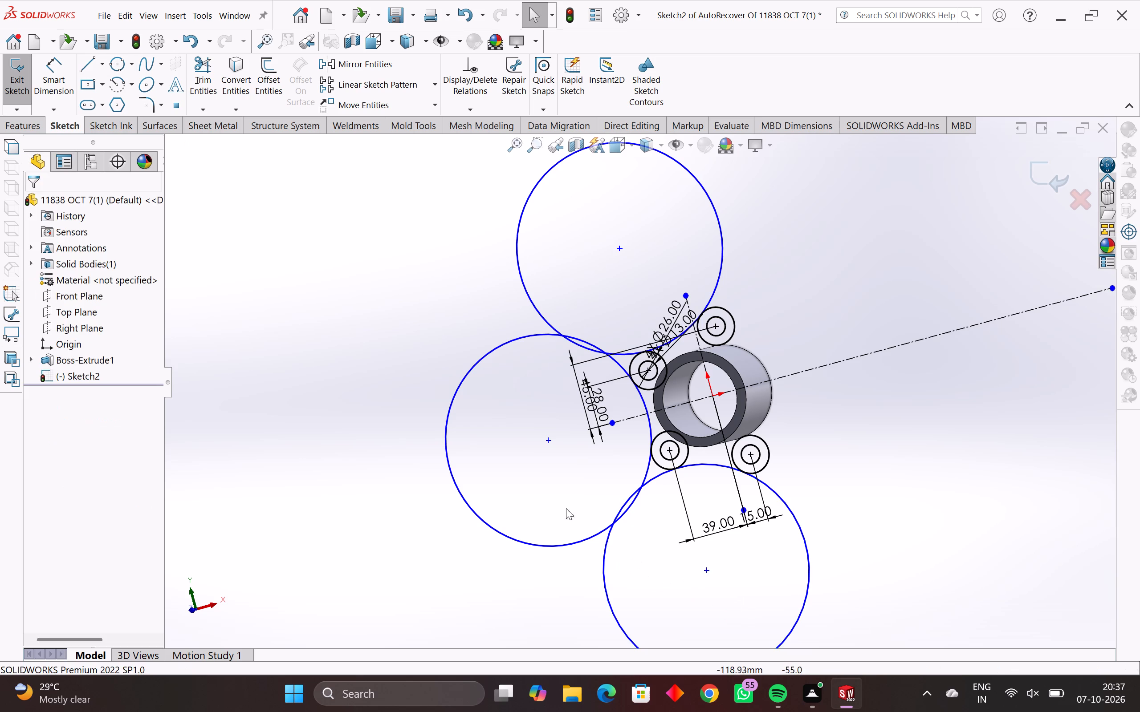
Trim the overlap between the upper and left 72 mm radius circles and the far outer portions of both.
scroll(586, 483, "up", 3)
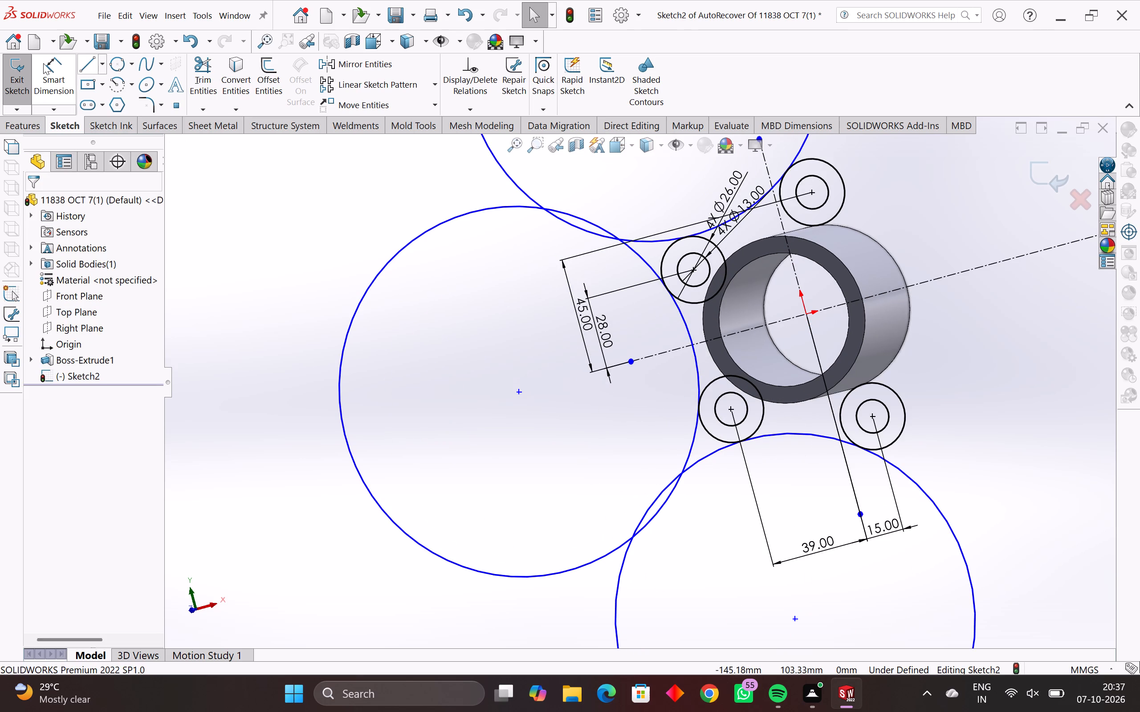
left_click(201, 60)
scroll(462, 116, "down", 2)
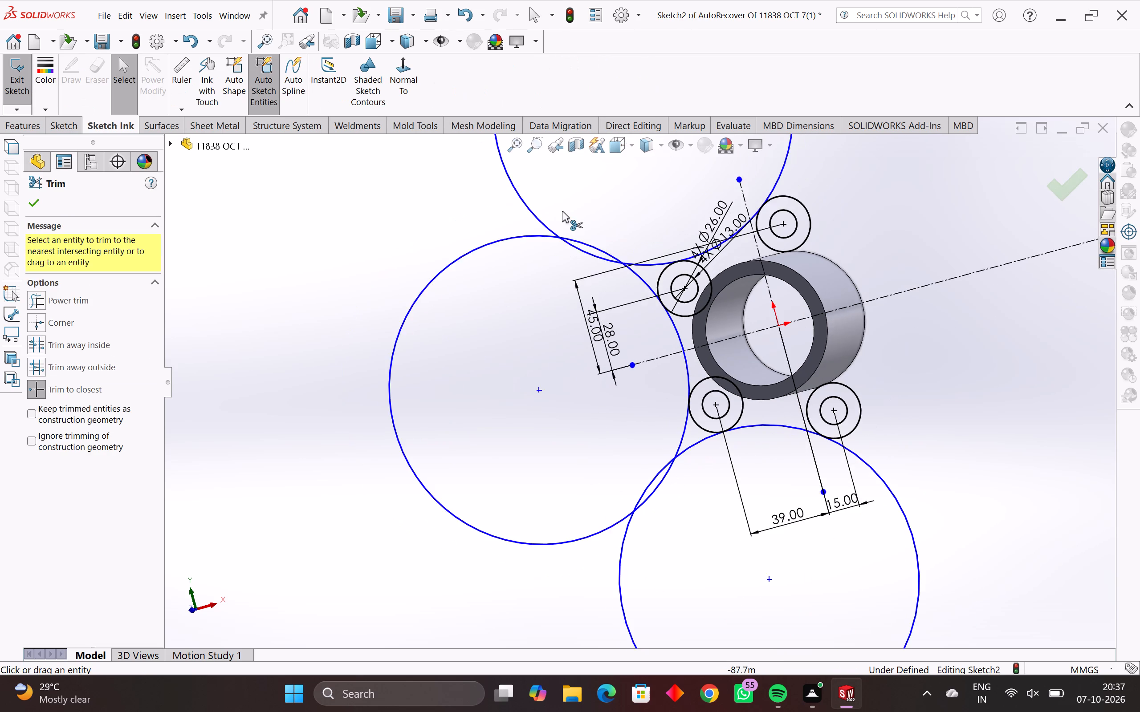
scroll(562, 211, "up", 2)
left_click(569, 267)
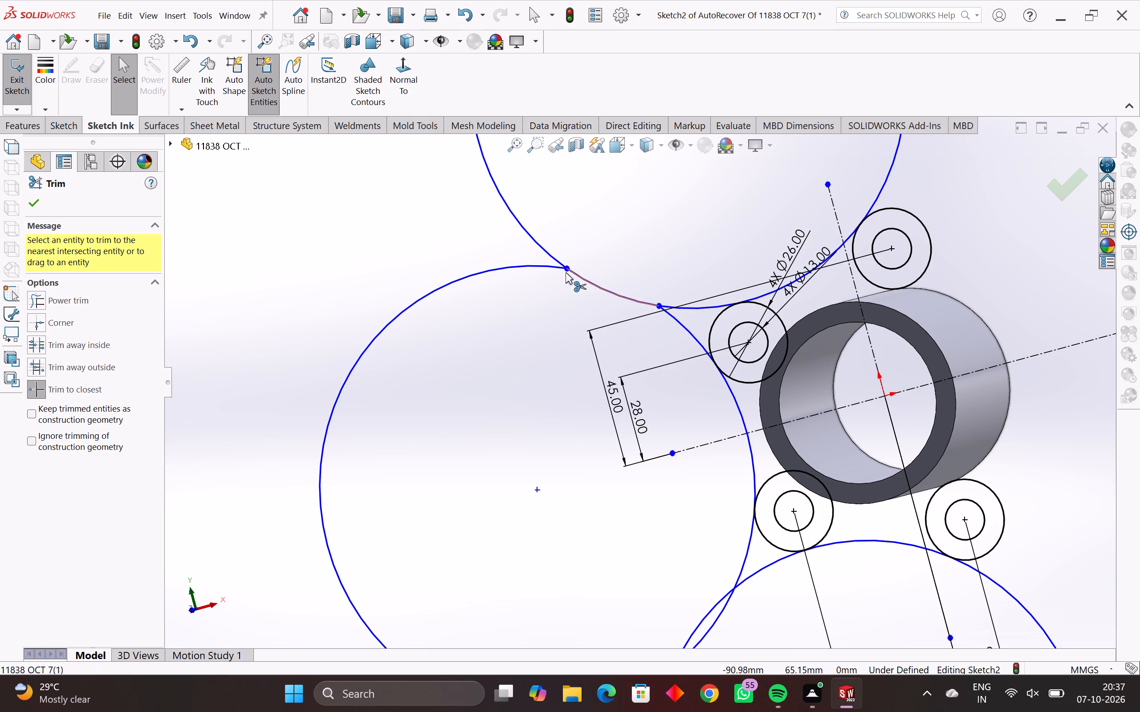
left_click(576, 273)
scroll(546, 241, "down", 4)
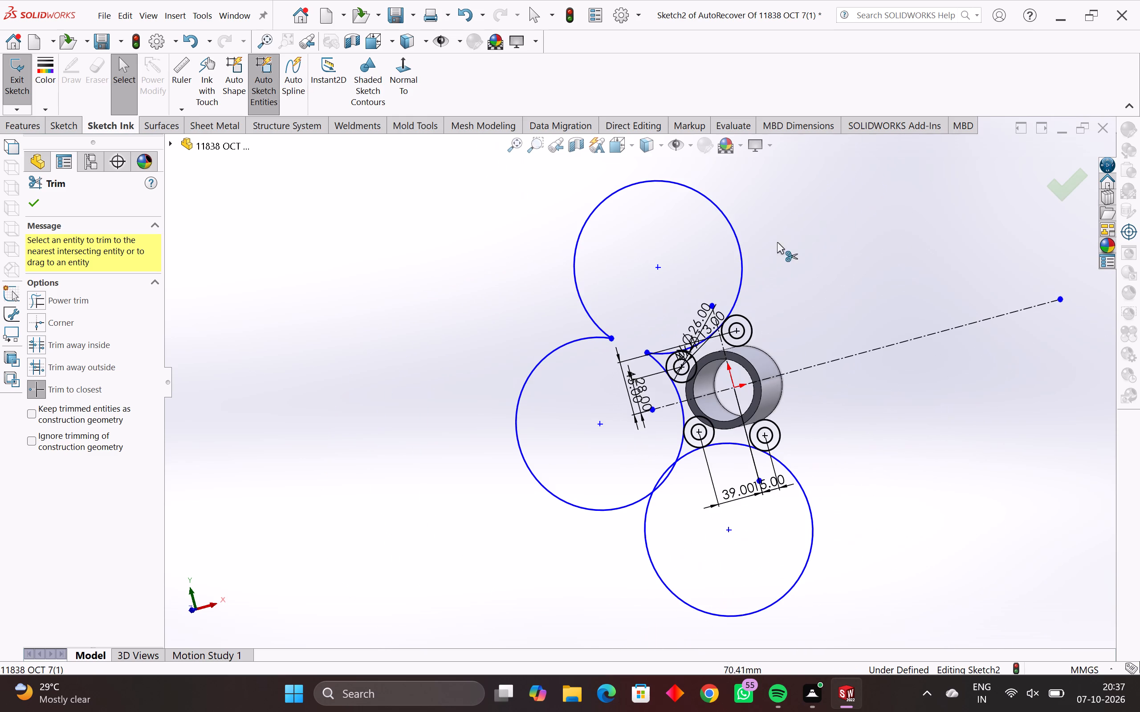
left_click(735, 239)
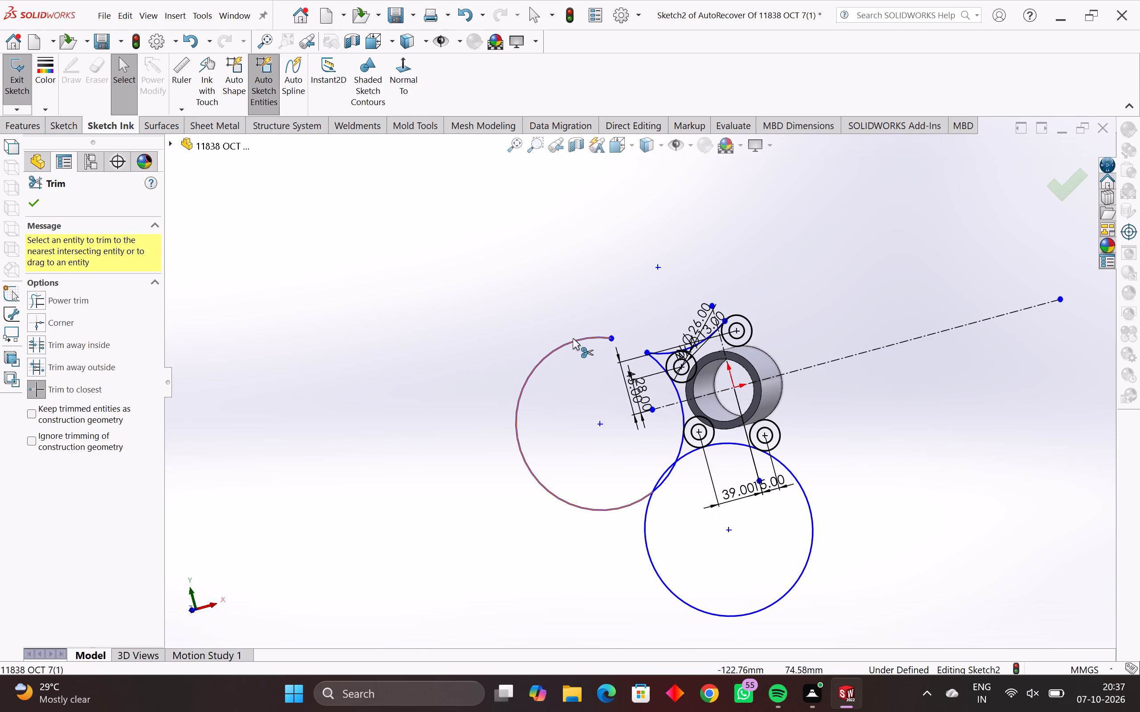
left_click(573, 338)
left_click(567, 343)
Trim the overlap between the left and lower 72 mm radius circles and the far outer portion of the lower one.
scroll(664, 458, "up", 4)
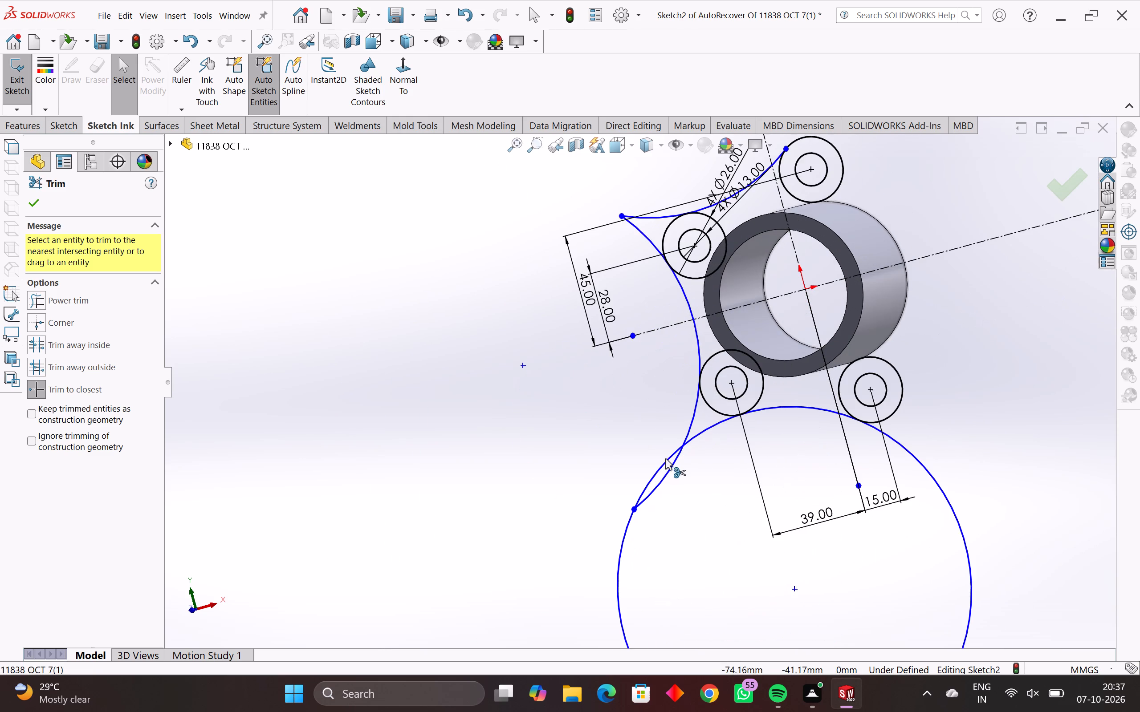
left_click(681, 449)
left_click(671, 450)
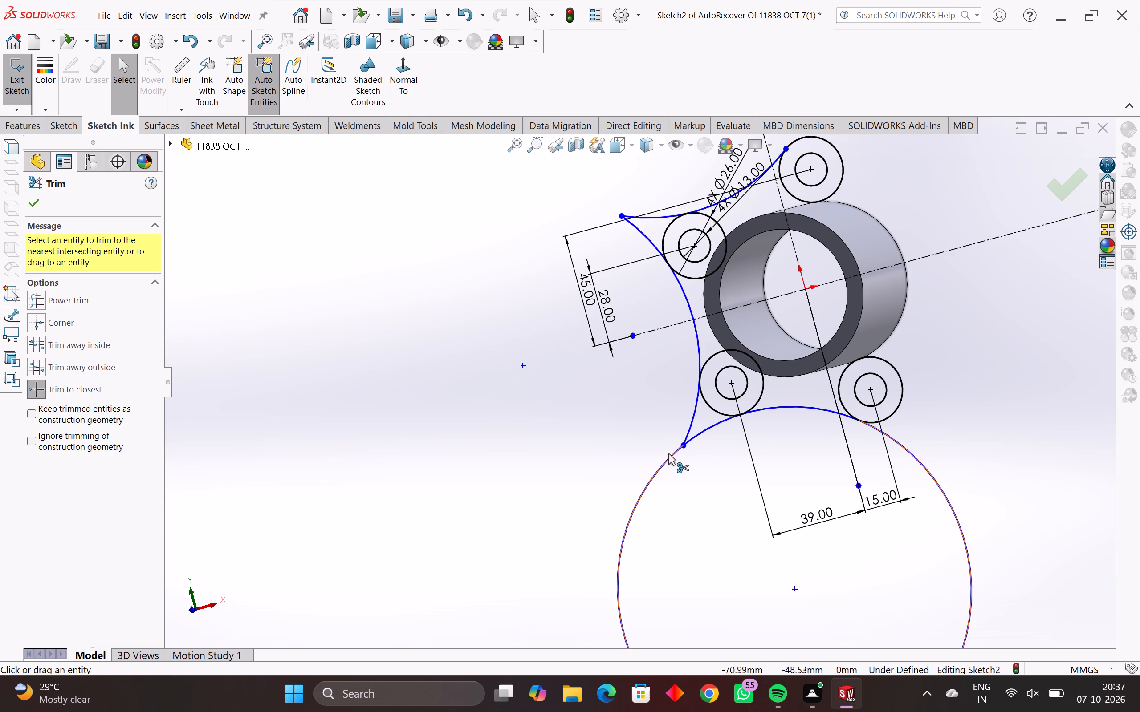
left_click(668, 453)
left_click(670, 455)
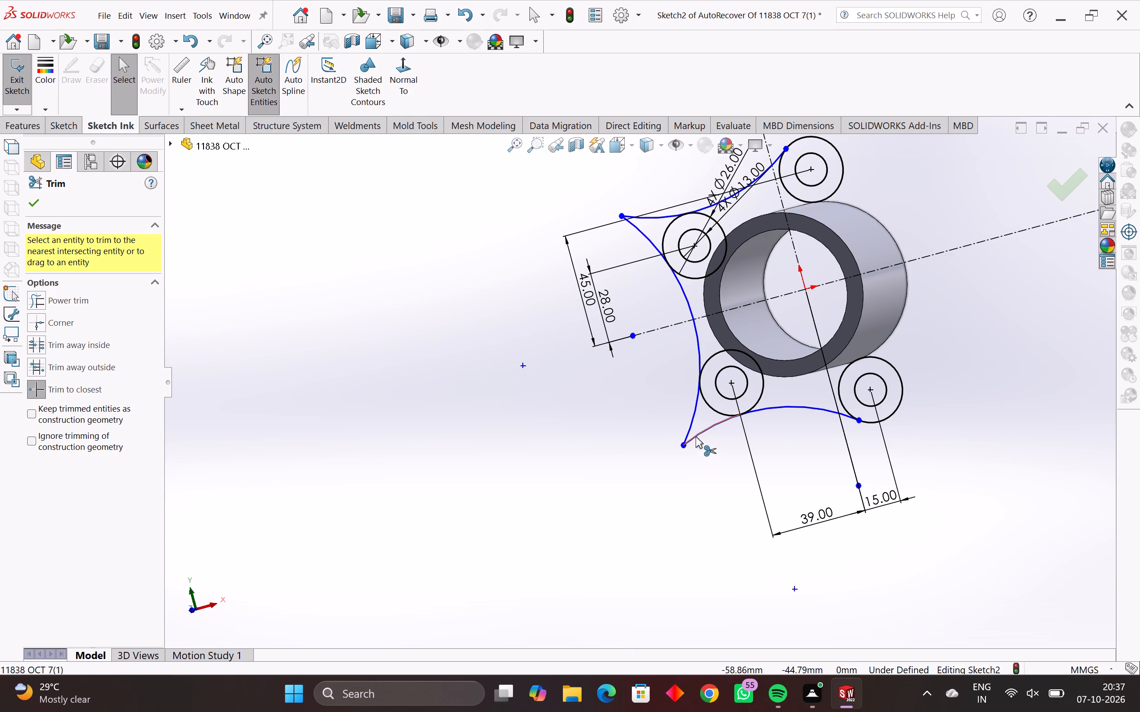
Trim the connecting arcs' leftover ends beyond their tangent points at the lower-left and upper-left 26 mm circles.
left_click(696, 437)
left_click(692, 425)
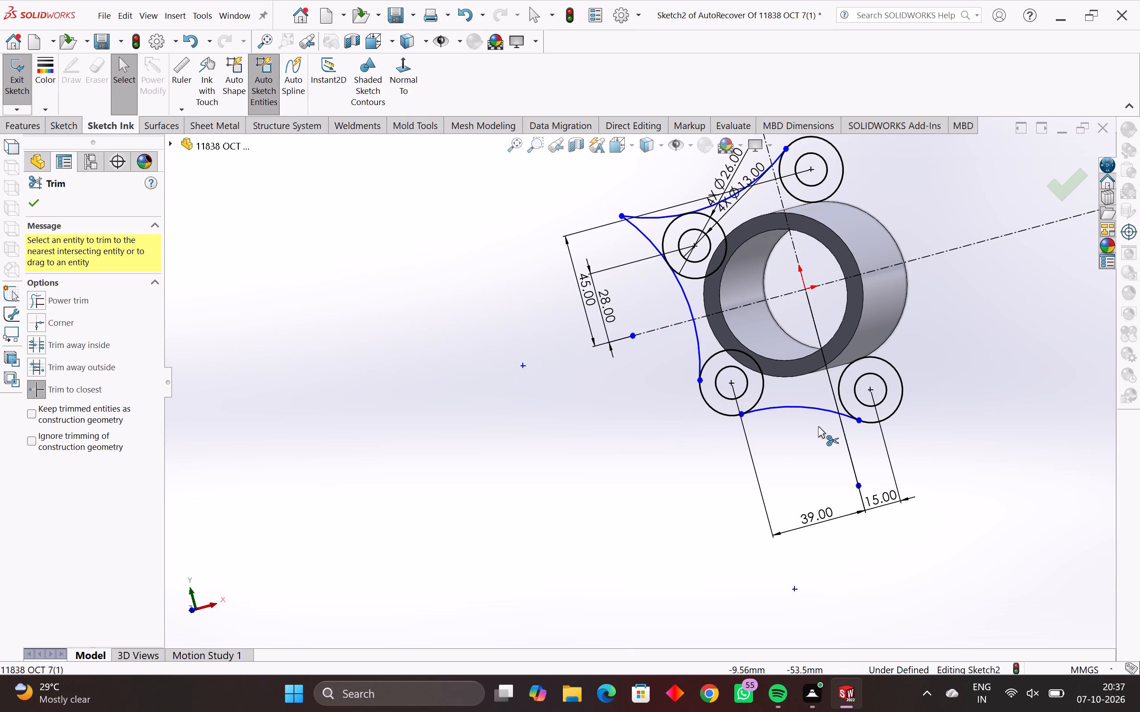
scroll(833, 426, "up", 3)
scroll(672, 344, "down", 4)
scroll(601, 268, "up", 5)
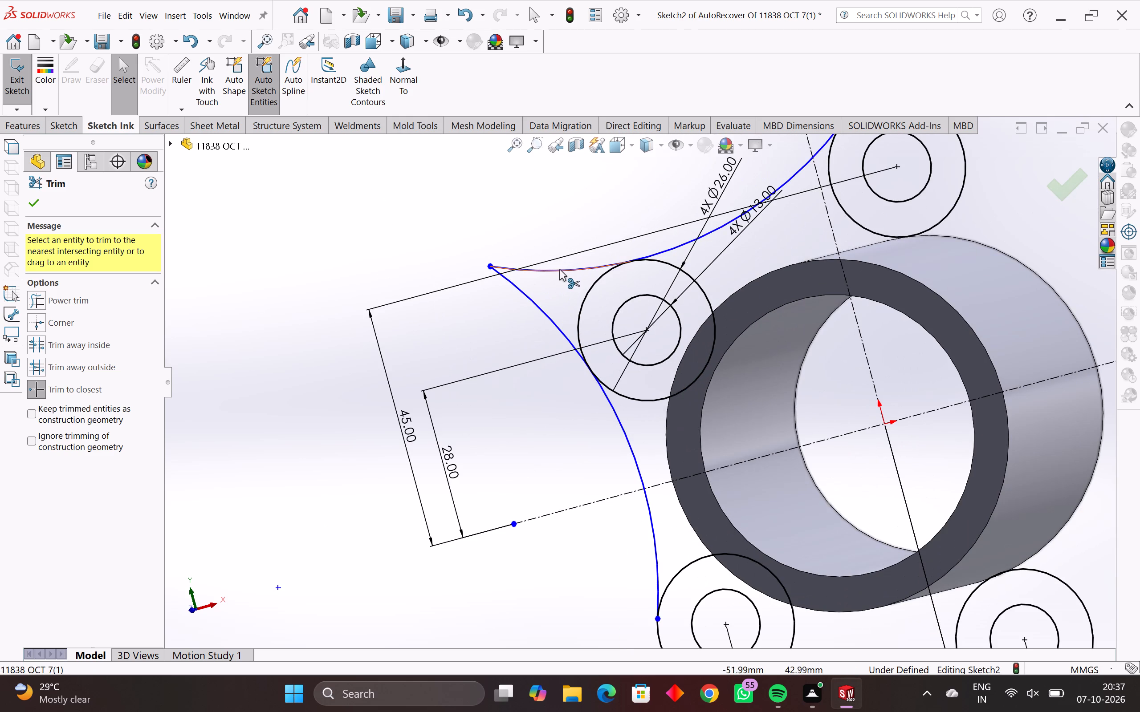
left_click(547, 269)
left_click(529, 300)
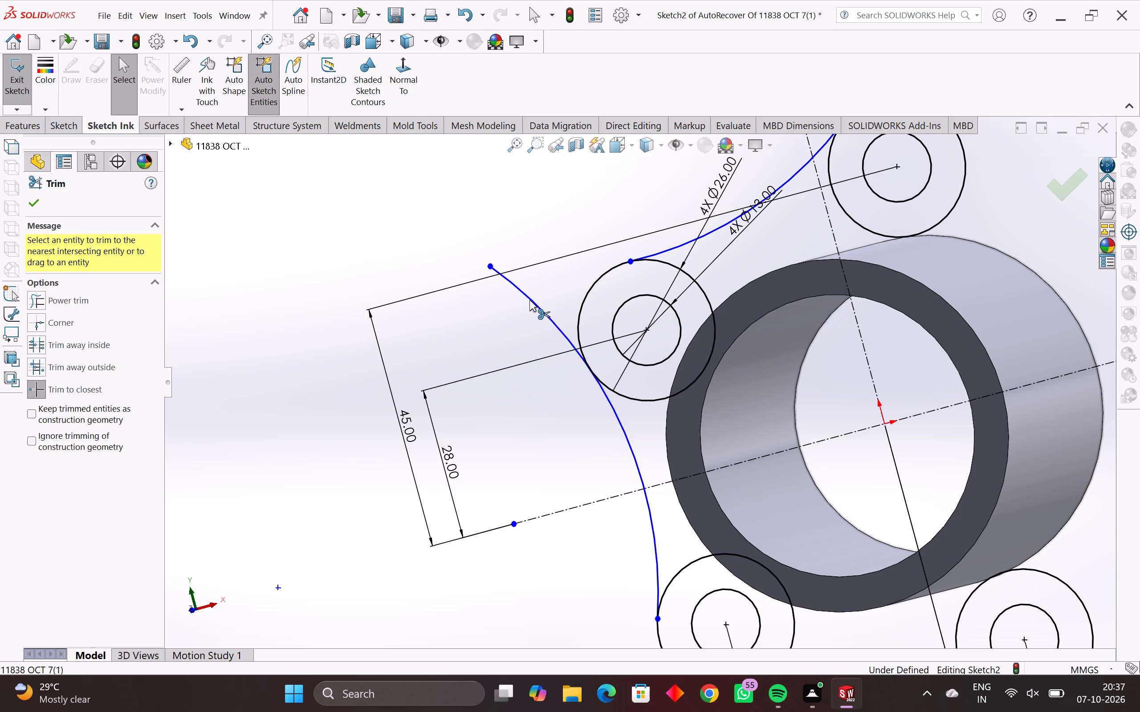
Trim the ring-side portions of the upper-left and lower-left 26 mm circles, keeping only their outer arcs.
scroll(710, 362, "up", 4)
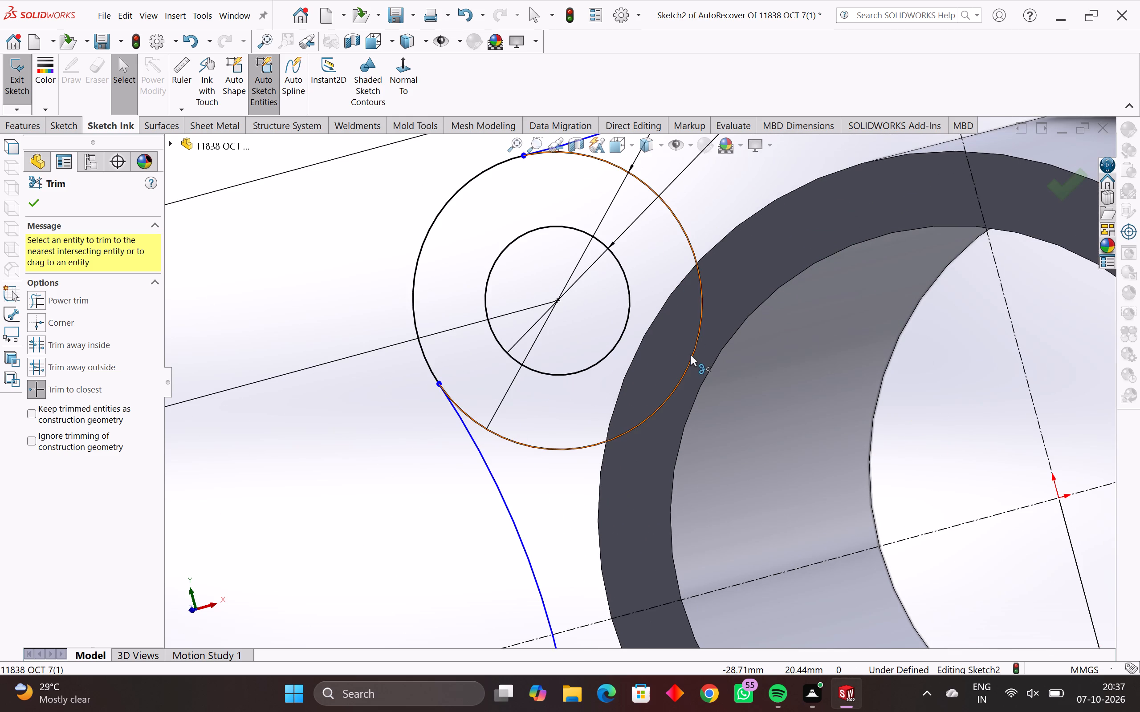
left_click(690, 355)
scroll(690, 355, "down", 2)
middle_click_drag(691, 355, 733, 388)
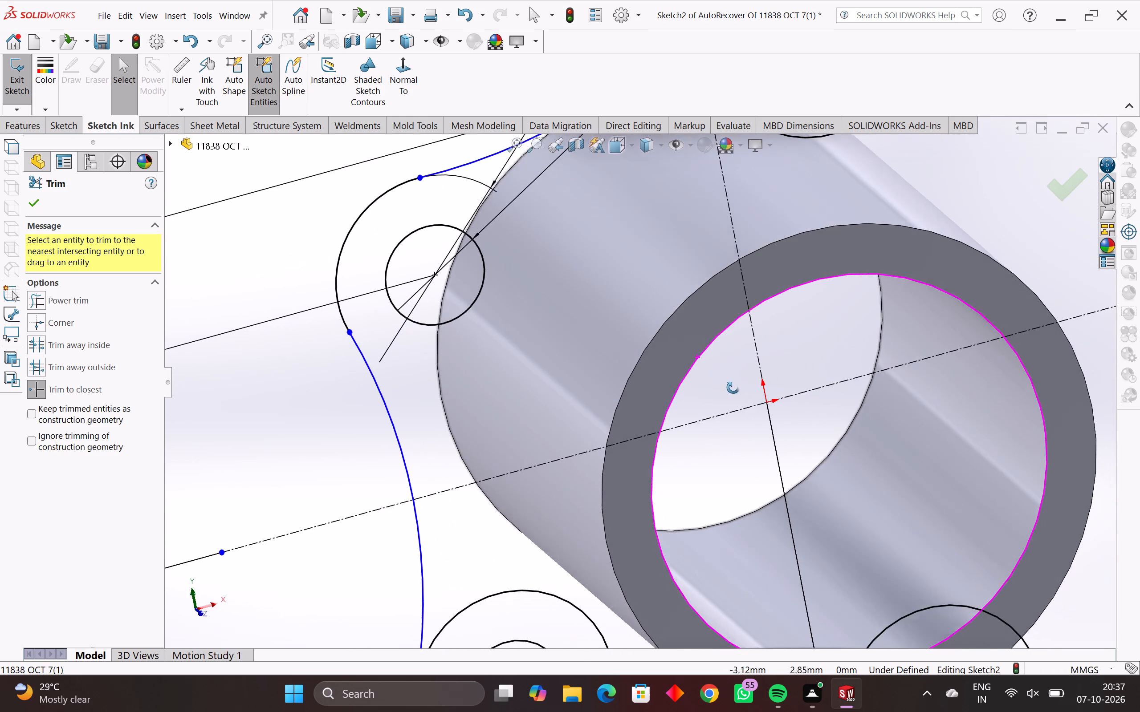
middle_click_drag(733, 388, 708, 379)
scroll(569, 224, "up", 3)
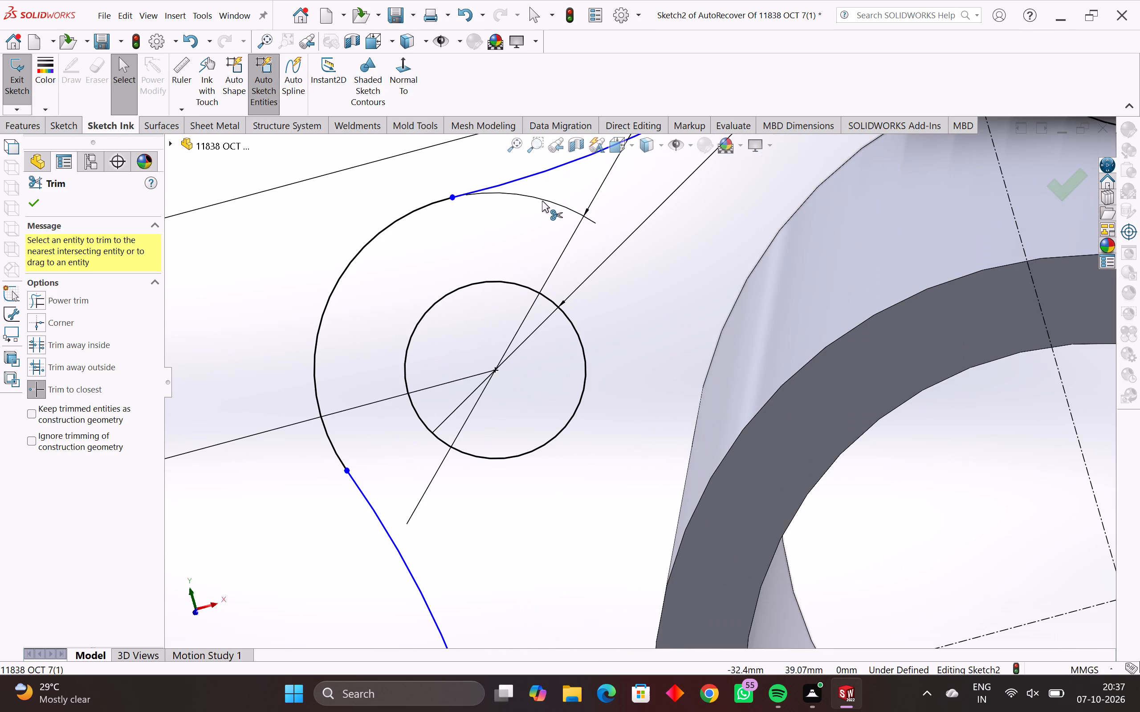
left_click(536, 198)
scroll(644, 268, "down", 5)
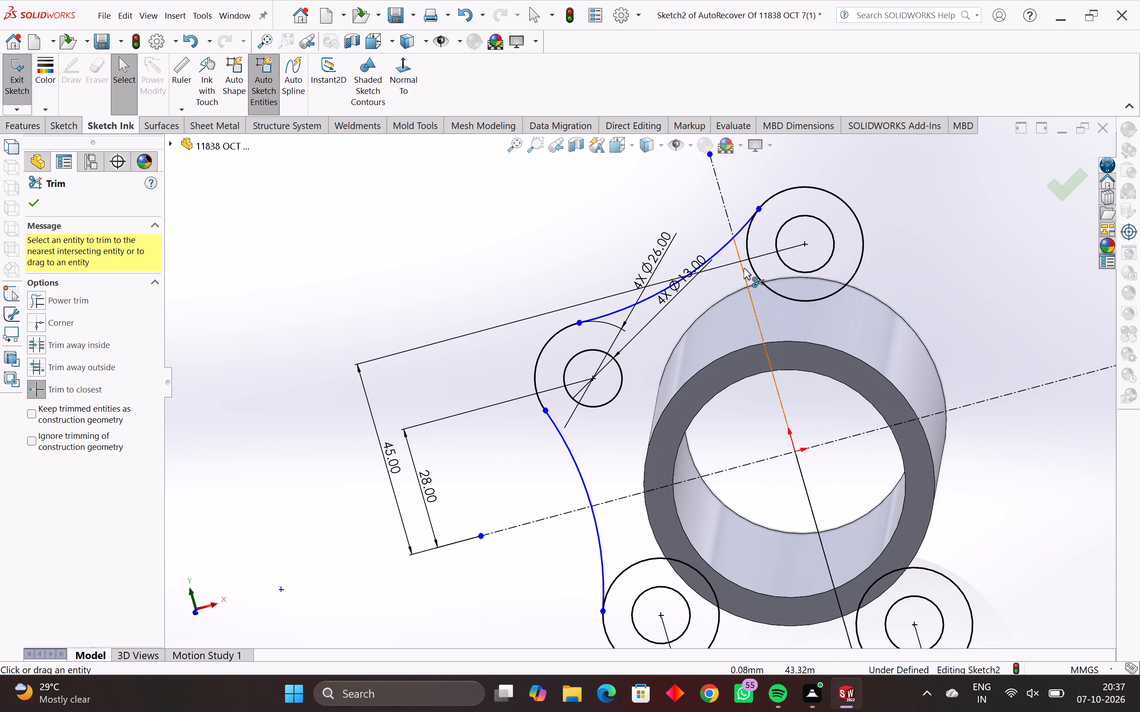
scroll(758, 317, "down", 4)
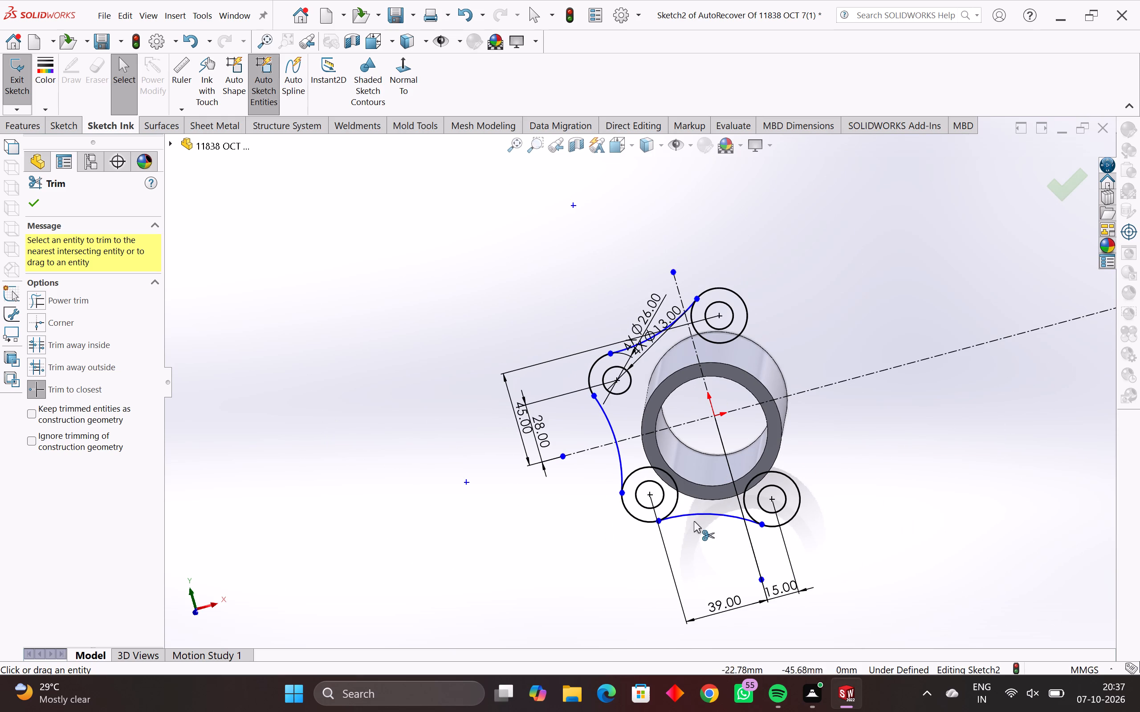
scroll(685, 485, "up", 5)
left_click(644, 445)
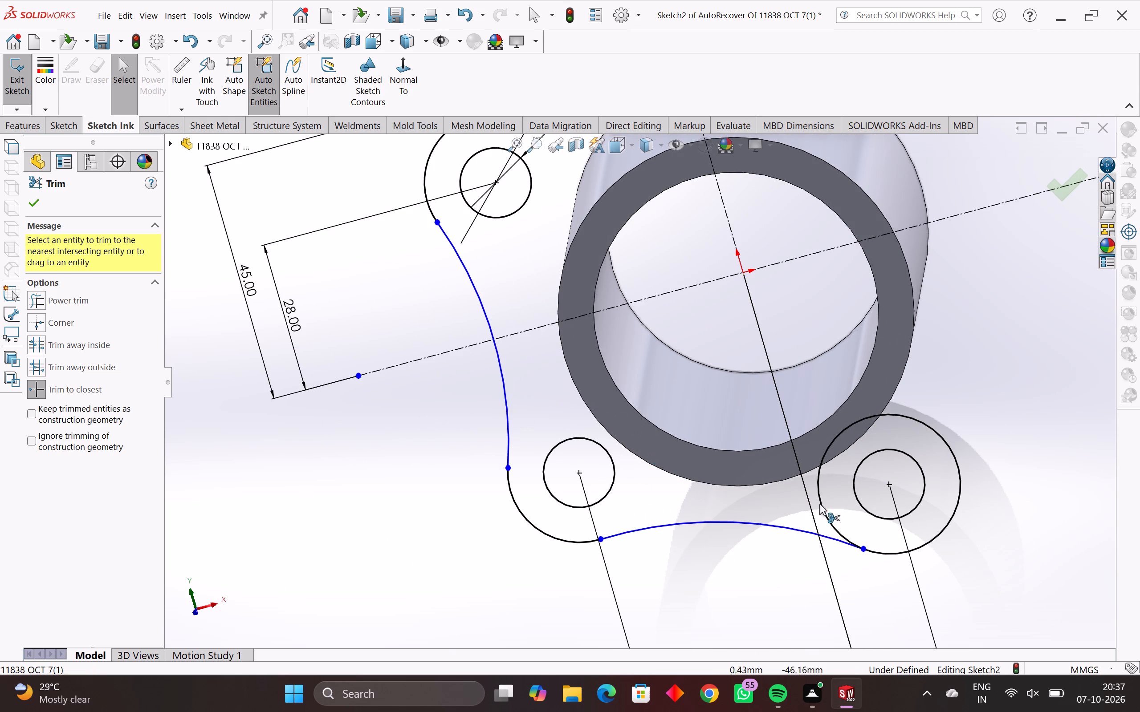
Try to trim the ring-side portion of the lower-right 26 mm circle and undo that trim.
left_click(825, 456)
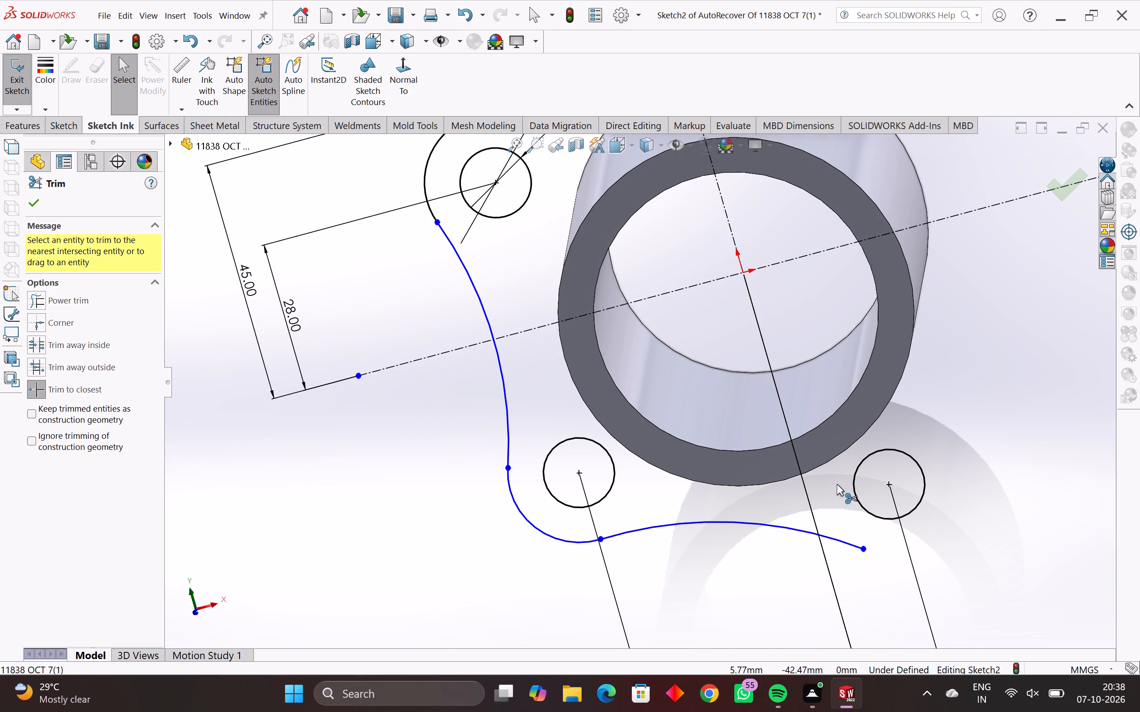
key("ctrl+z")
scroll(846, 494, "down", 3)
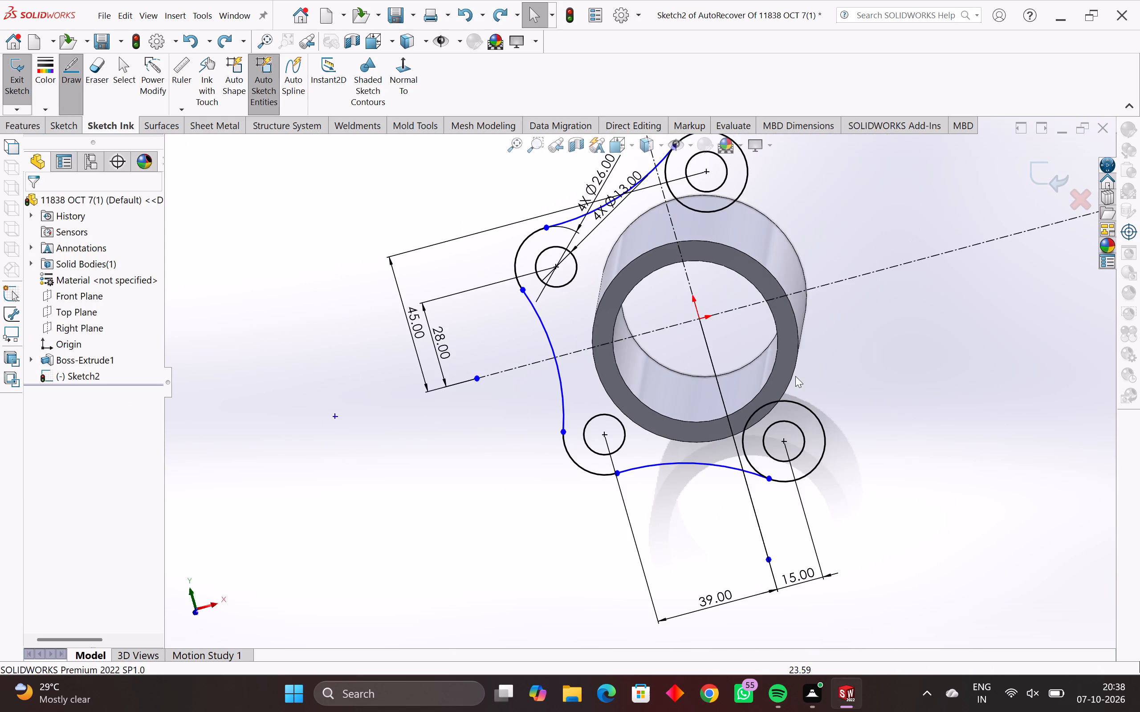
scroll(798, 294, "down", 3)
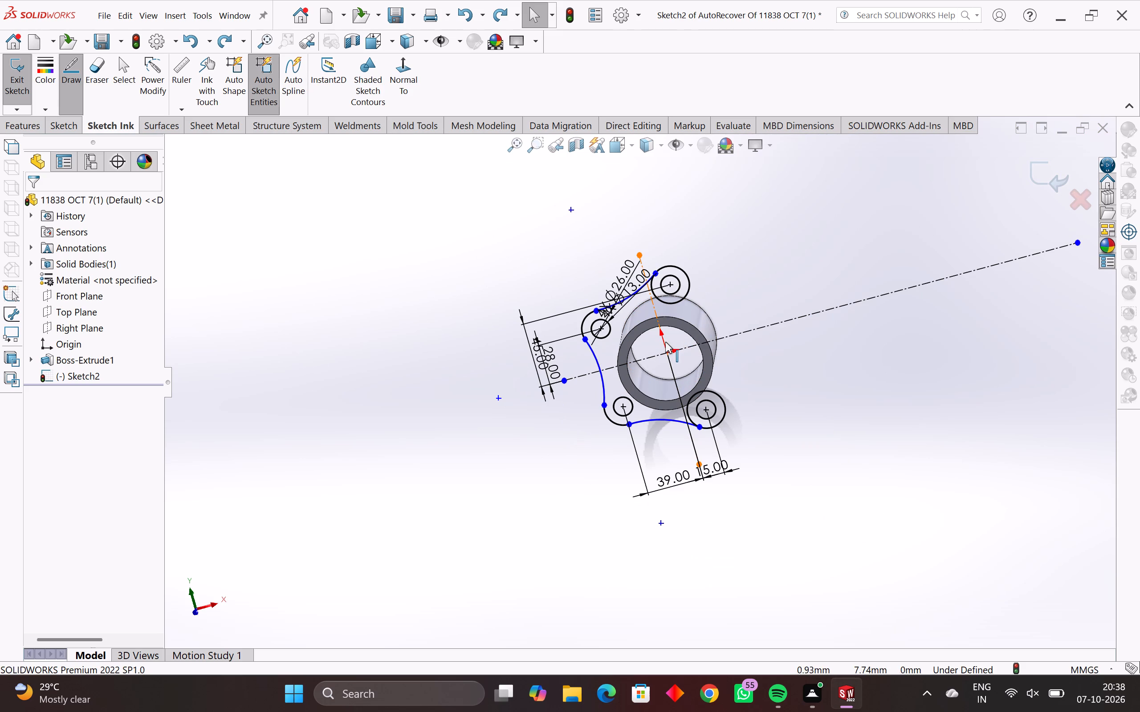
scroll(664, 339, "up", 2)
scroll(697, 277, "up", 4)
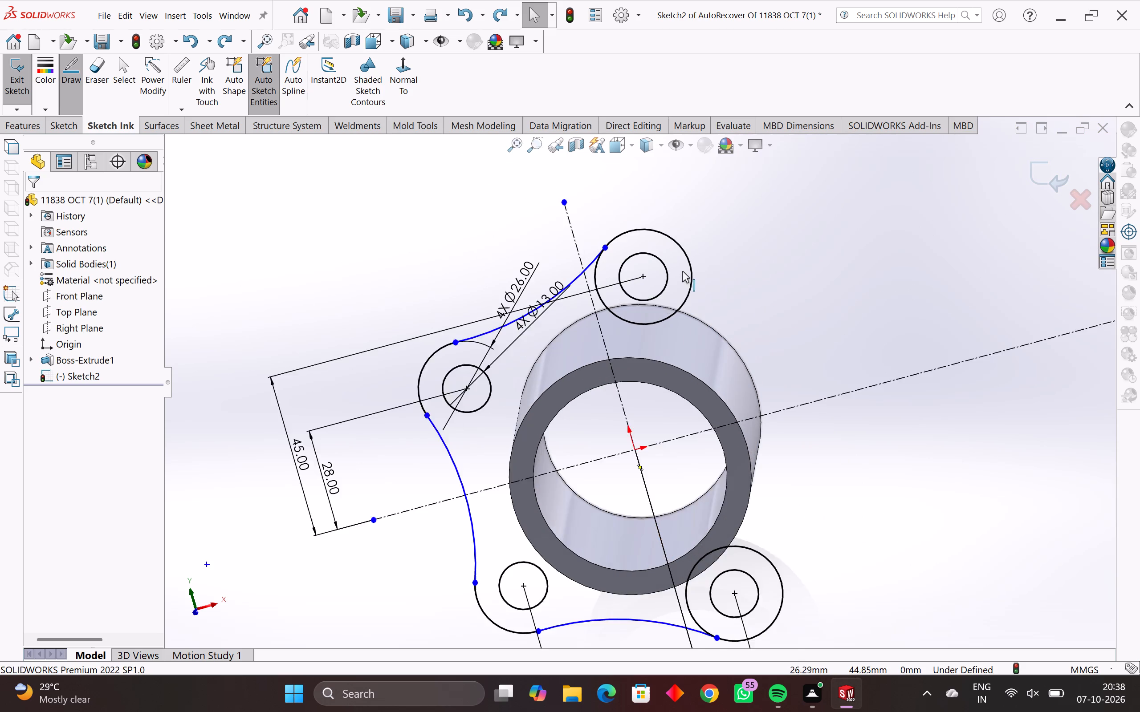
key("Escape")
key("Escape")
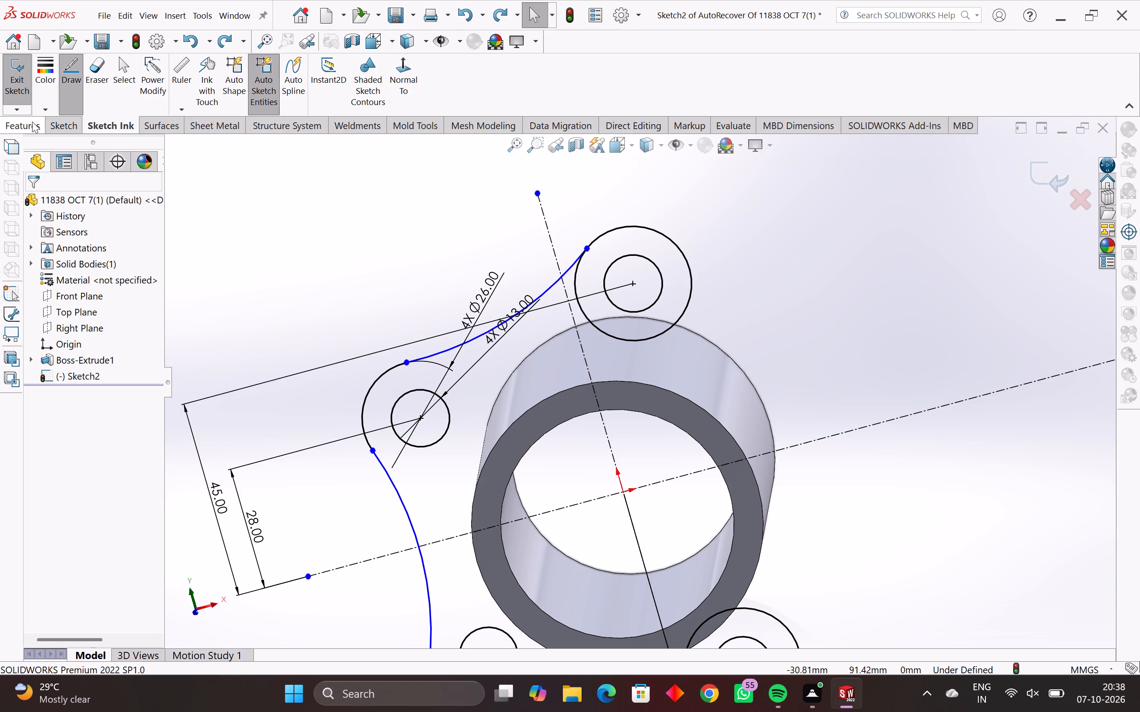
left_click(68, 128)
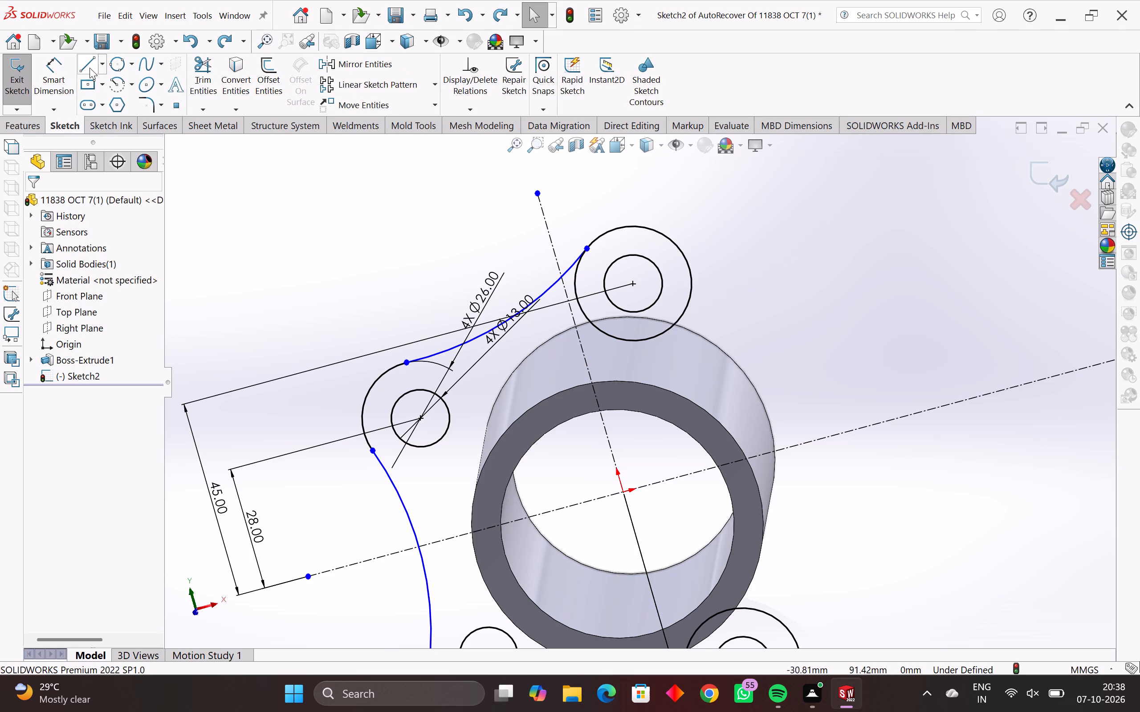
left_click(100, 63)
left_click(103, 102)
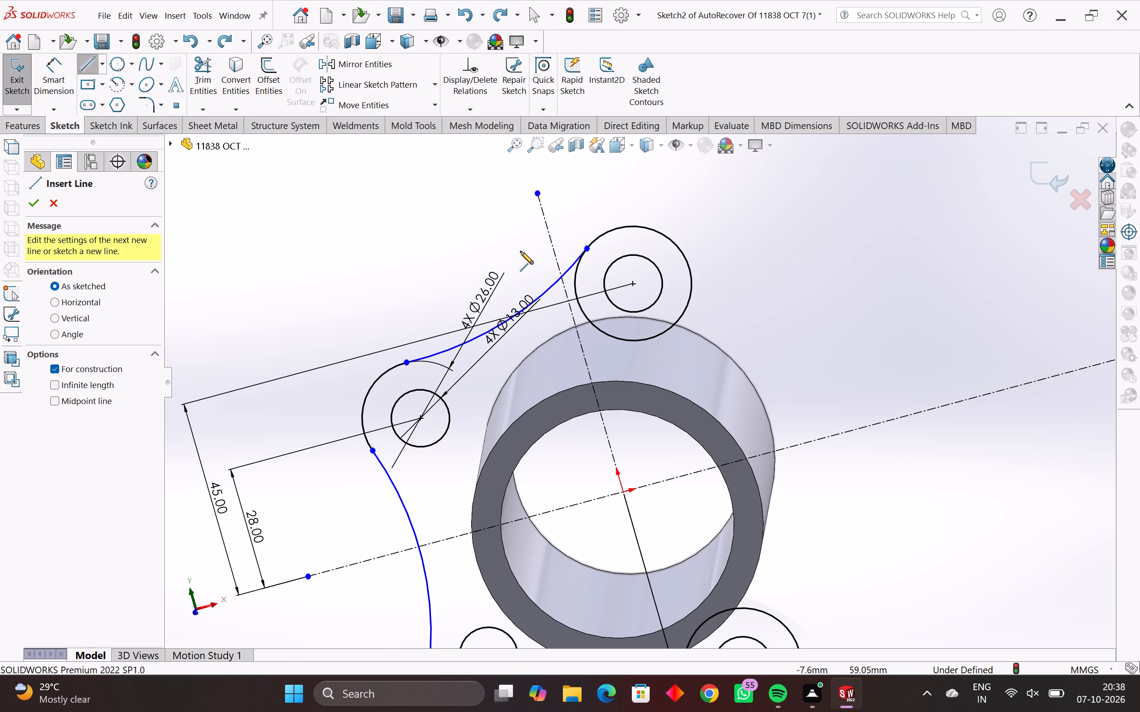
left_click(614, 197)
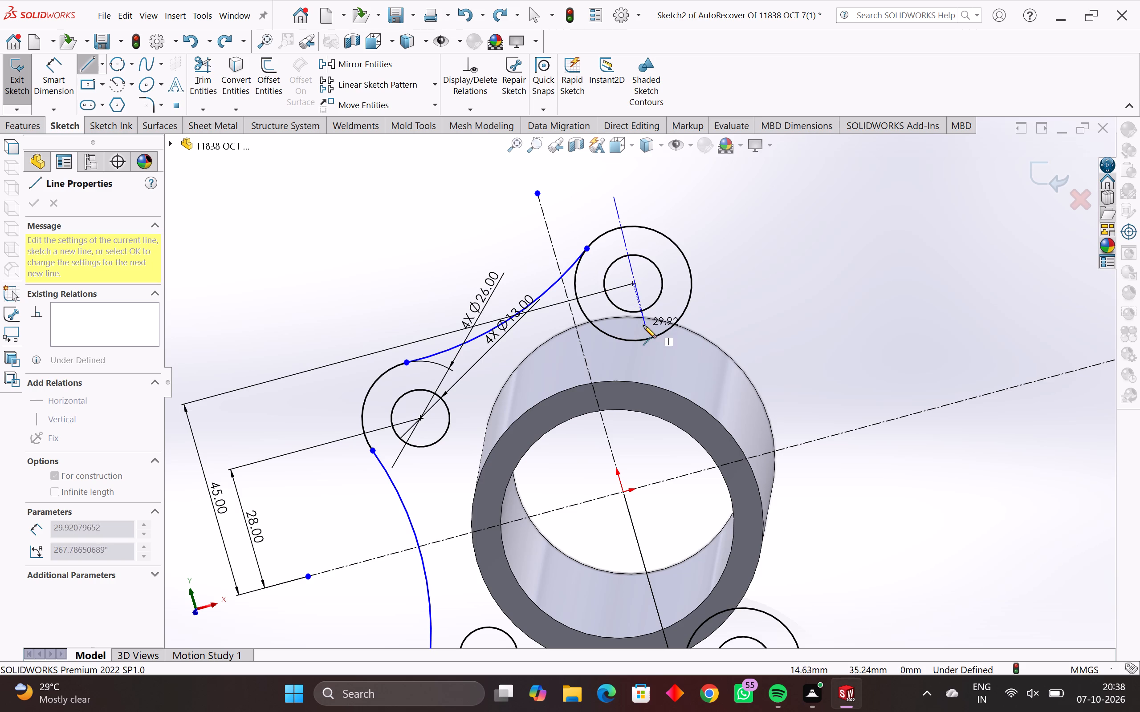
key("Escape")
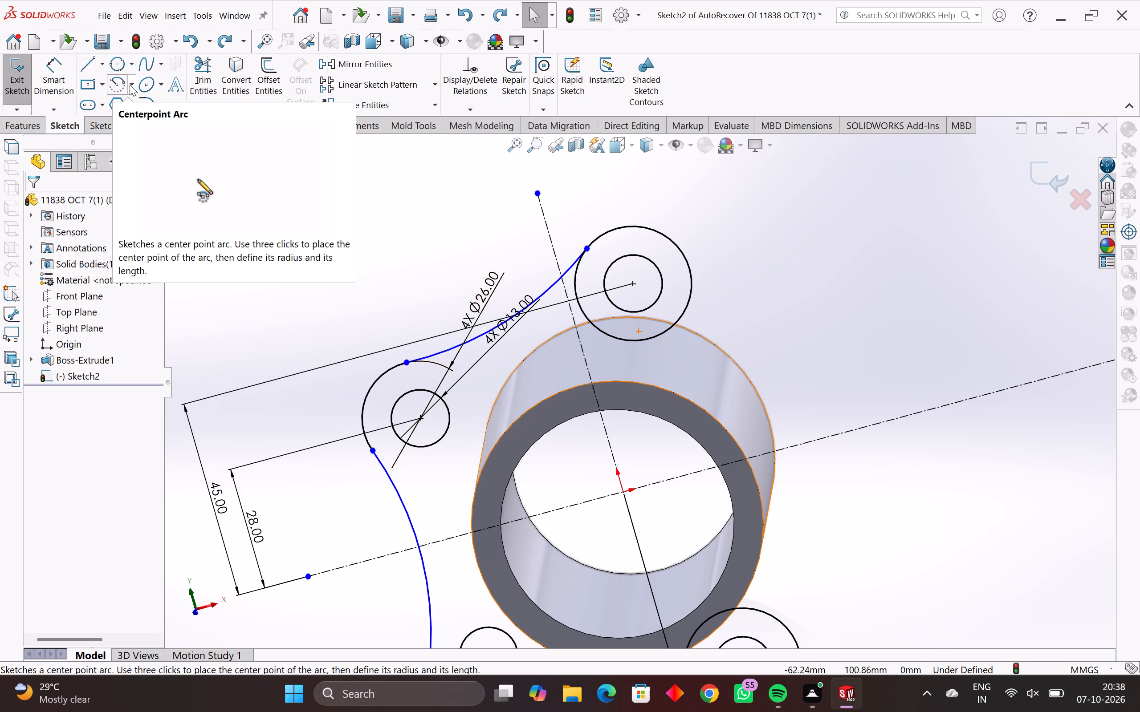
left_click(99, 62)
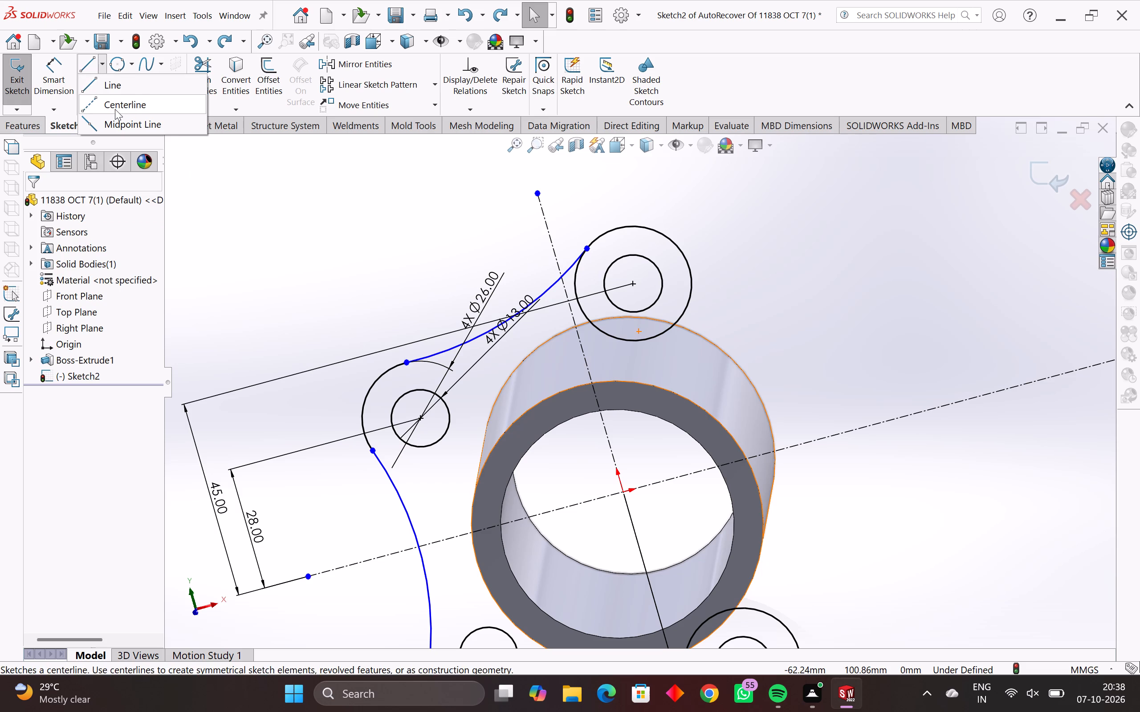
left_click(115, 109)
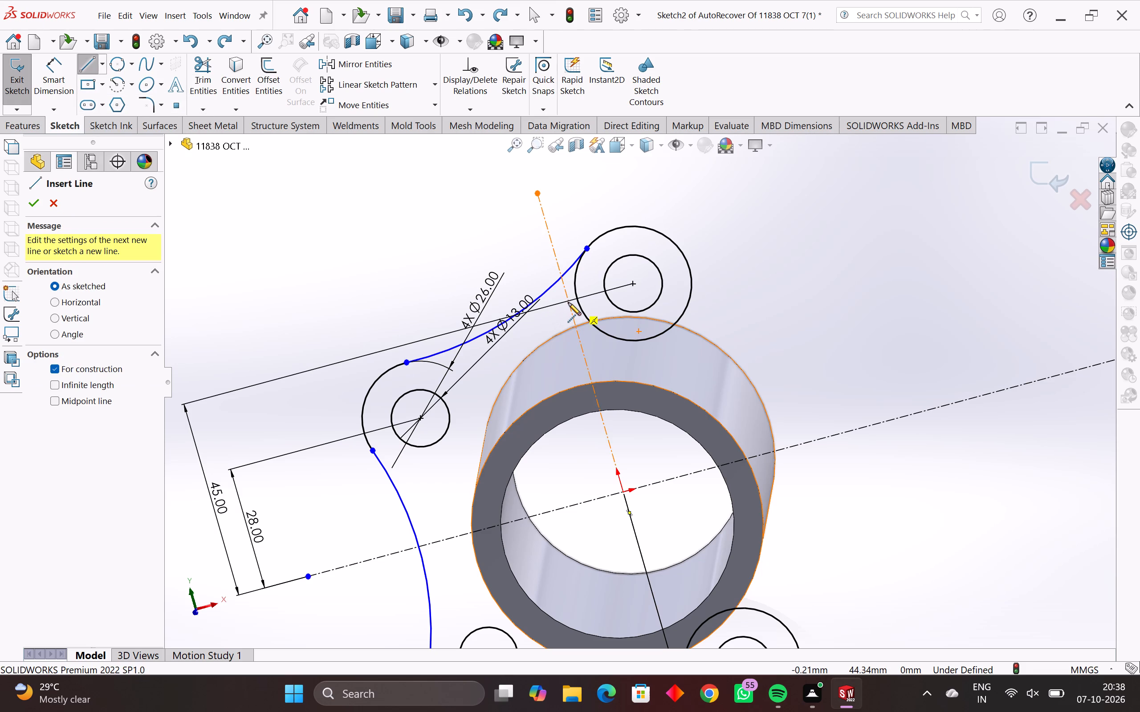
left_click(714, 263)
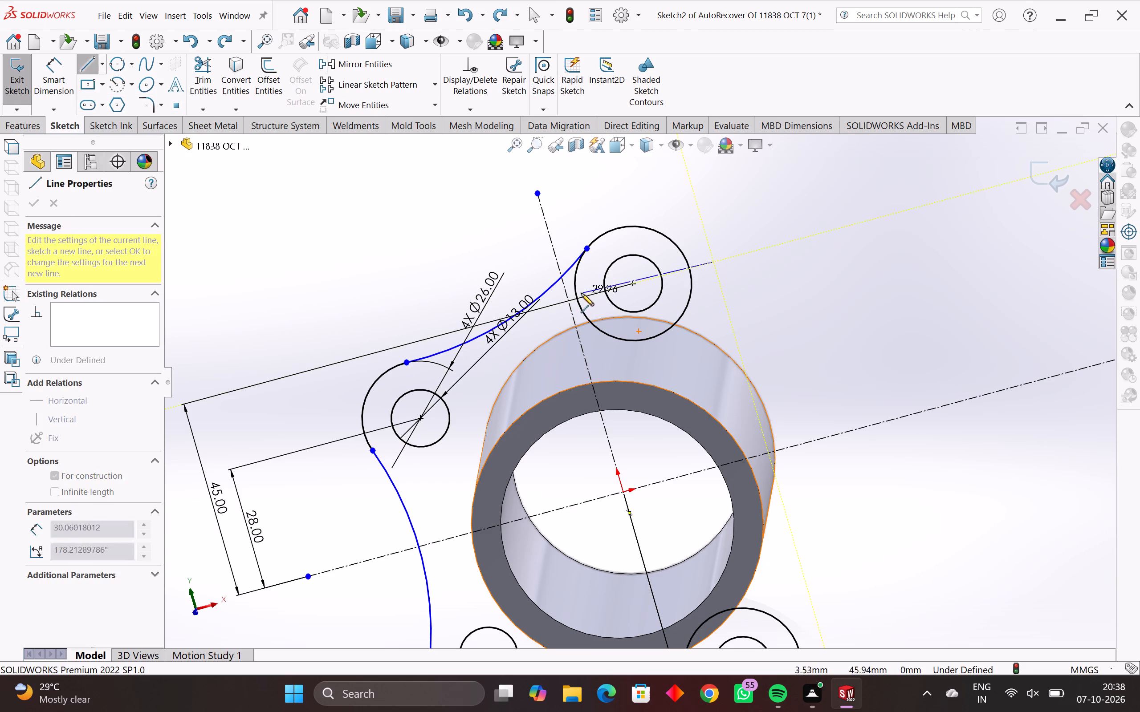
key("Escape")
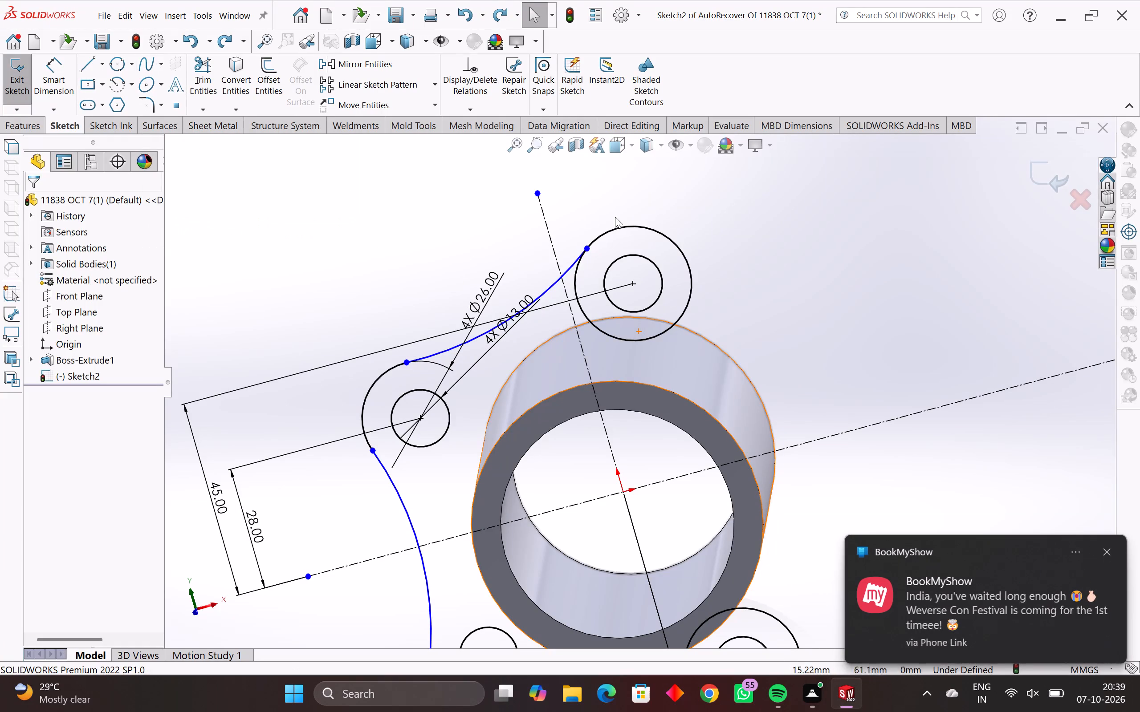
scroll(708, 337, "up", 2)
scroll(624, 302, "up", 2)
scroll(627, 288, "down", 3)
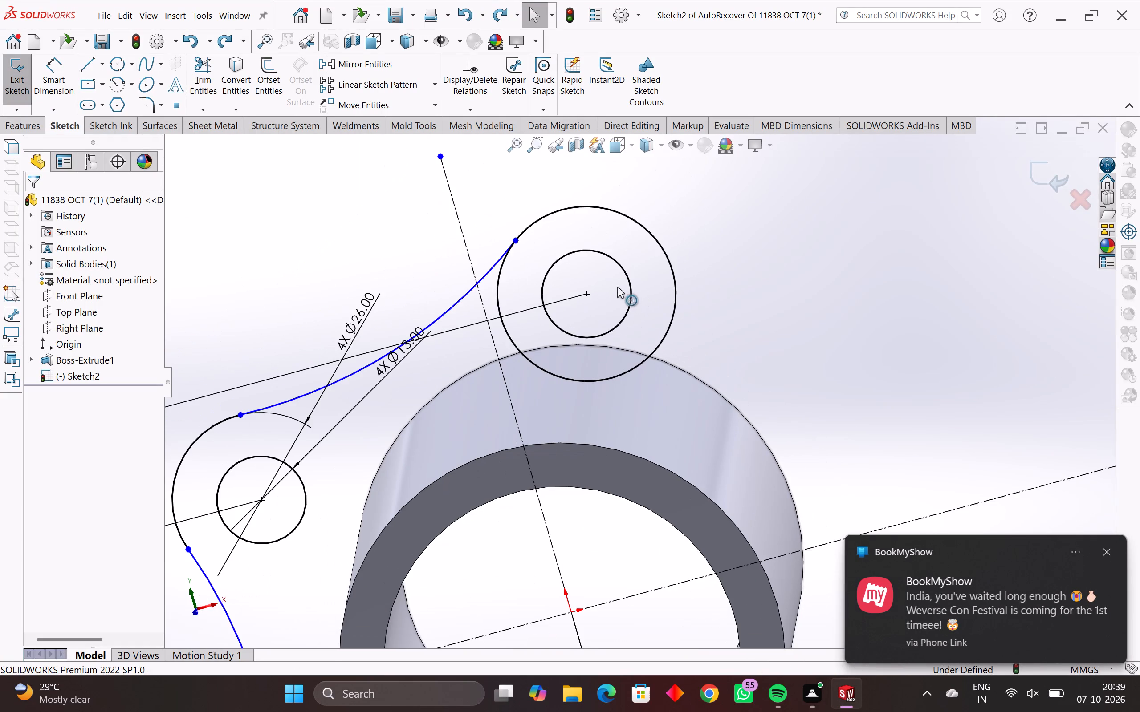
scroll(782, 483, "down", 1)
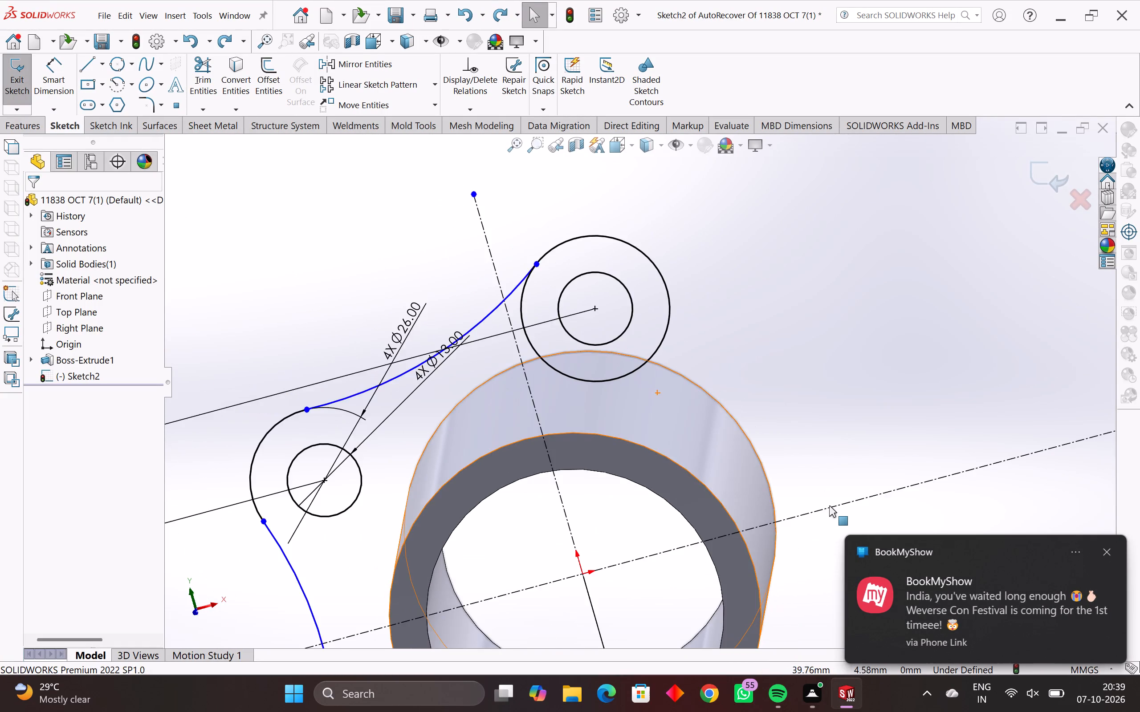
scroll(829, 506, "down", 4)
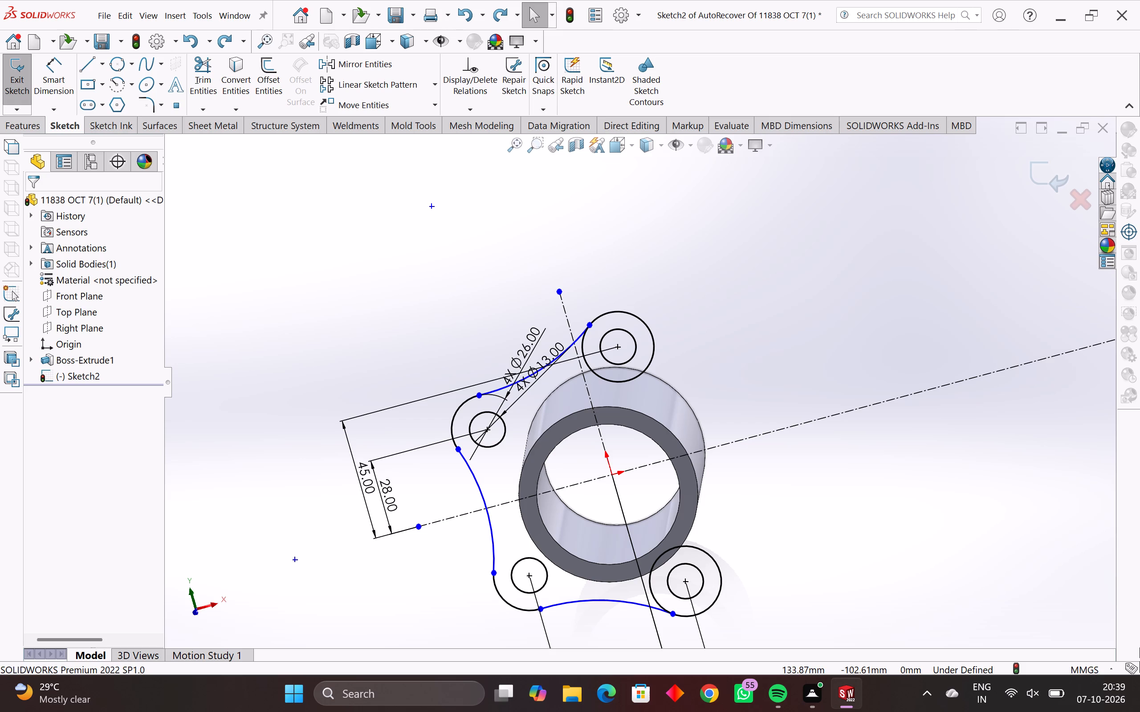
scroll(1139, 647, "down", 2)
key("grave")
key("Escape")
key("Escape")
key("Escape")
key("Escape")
Select the entire flange profile and fully define it with automatically calculated relations and dimensions.
scroll(1139, 684, "down", 3)
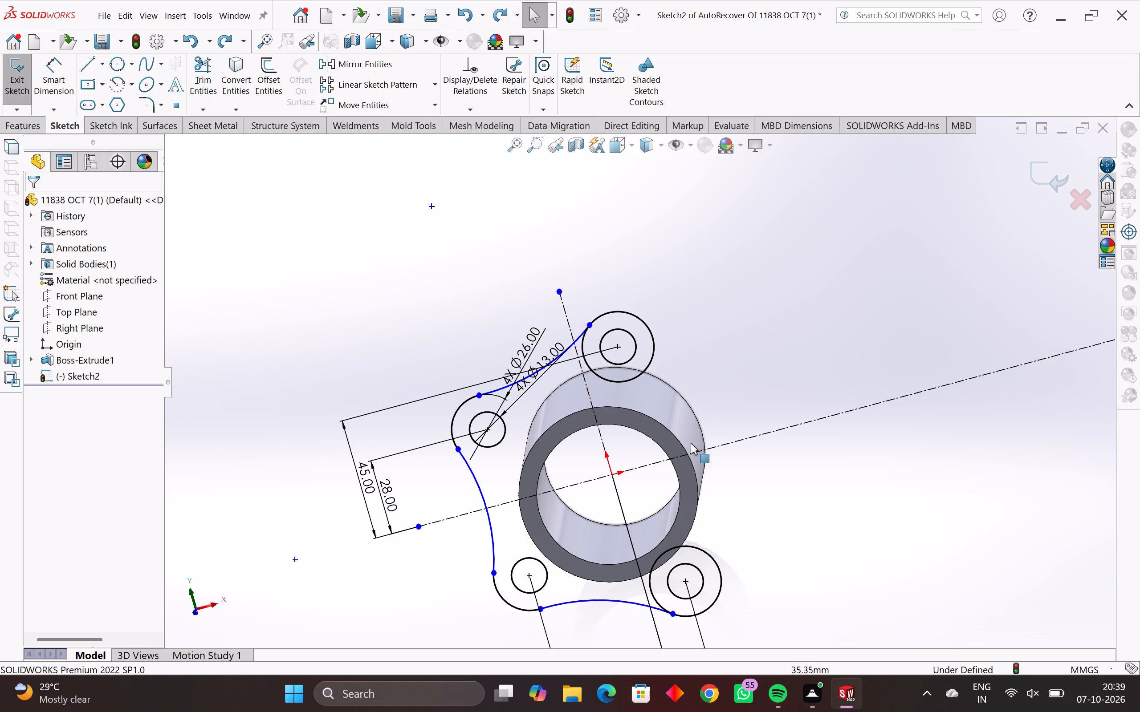
scroll(680, 434, "down", 3)
left_click_drag(705, 261, 487, 574)
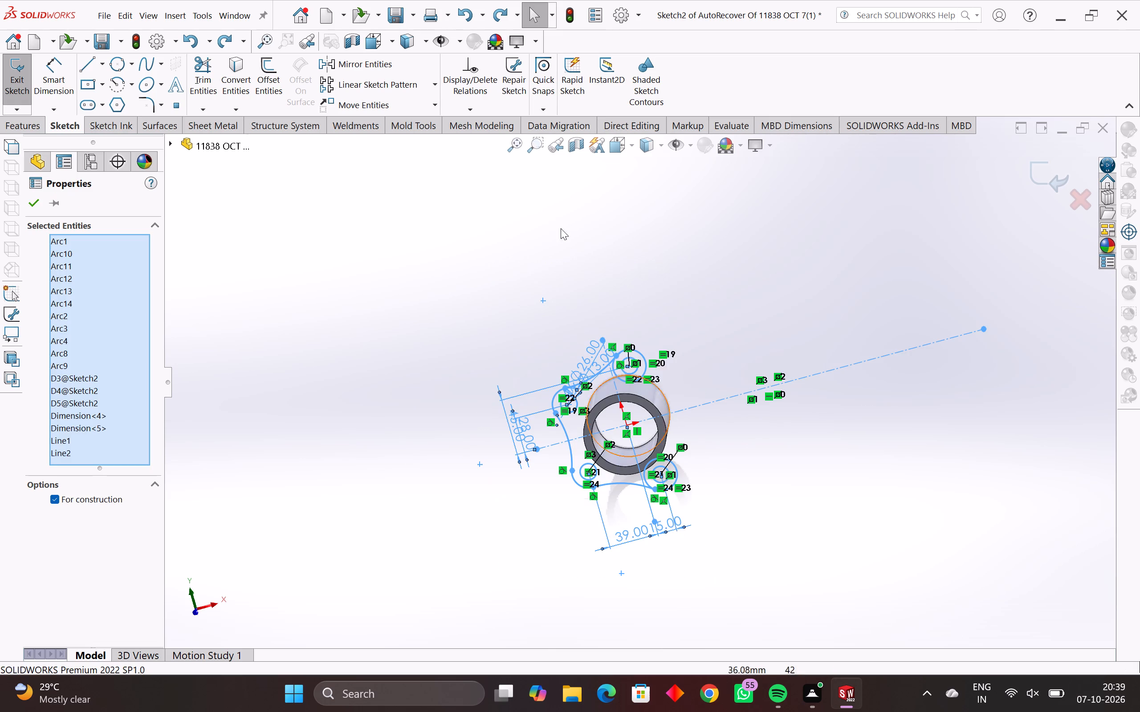
left_click(466, 108)
left_click(488, 173)
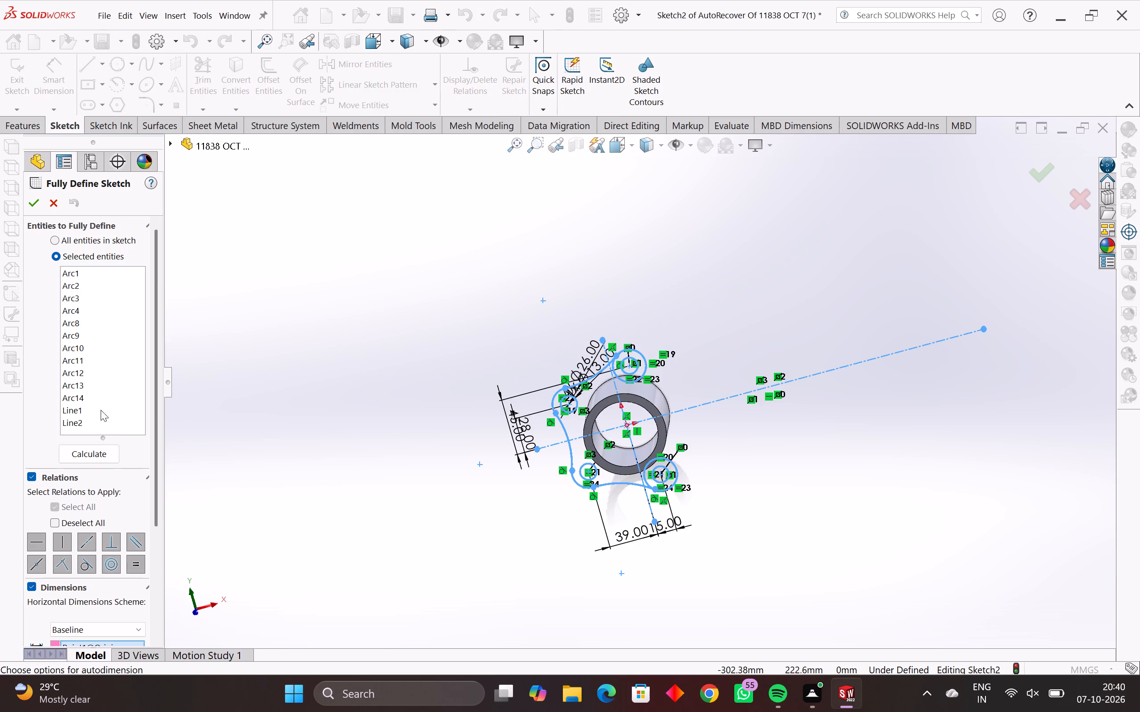
left_click(98, 455)
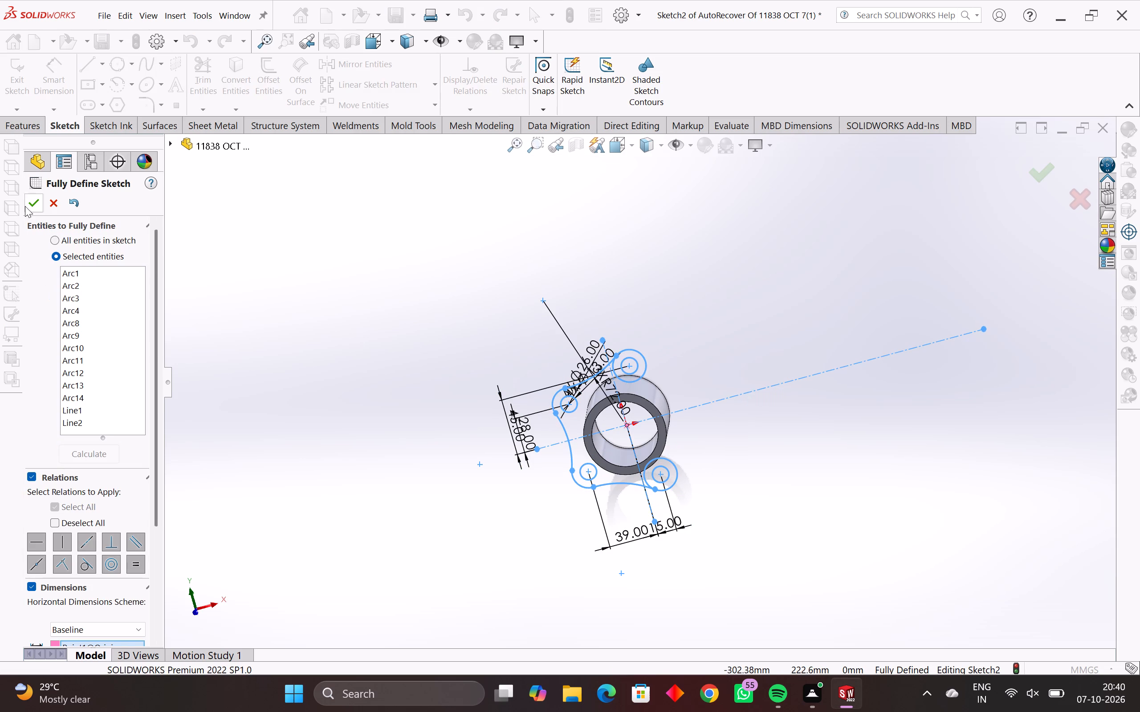
left_click(26, 204)
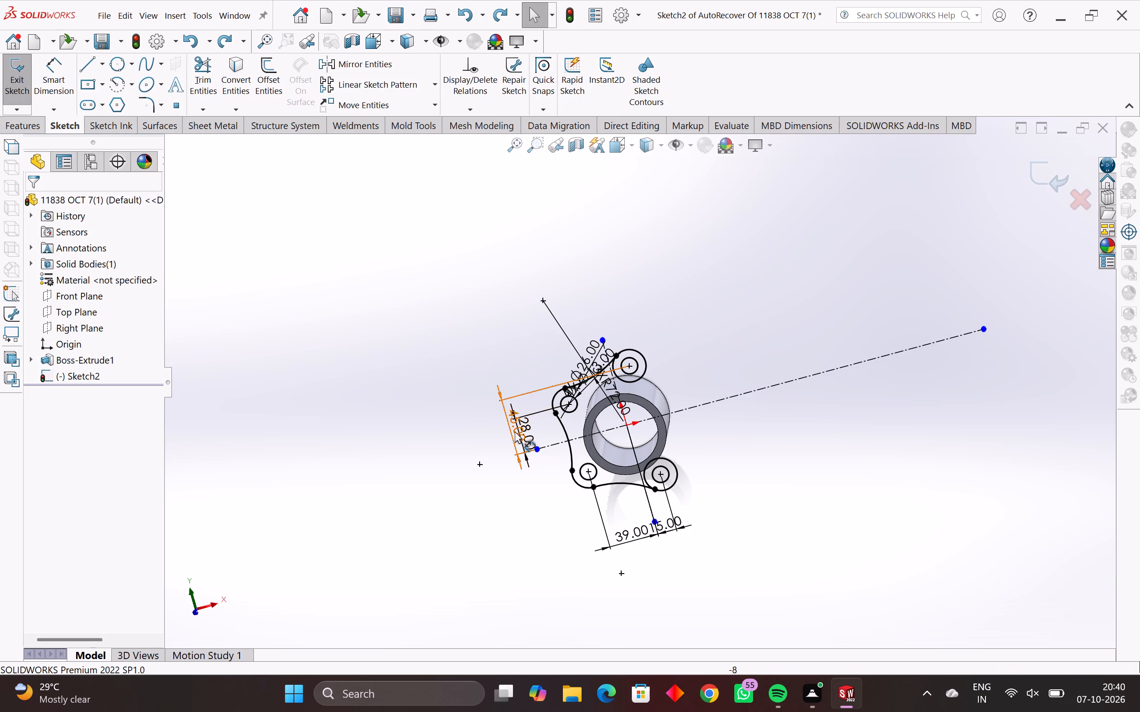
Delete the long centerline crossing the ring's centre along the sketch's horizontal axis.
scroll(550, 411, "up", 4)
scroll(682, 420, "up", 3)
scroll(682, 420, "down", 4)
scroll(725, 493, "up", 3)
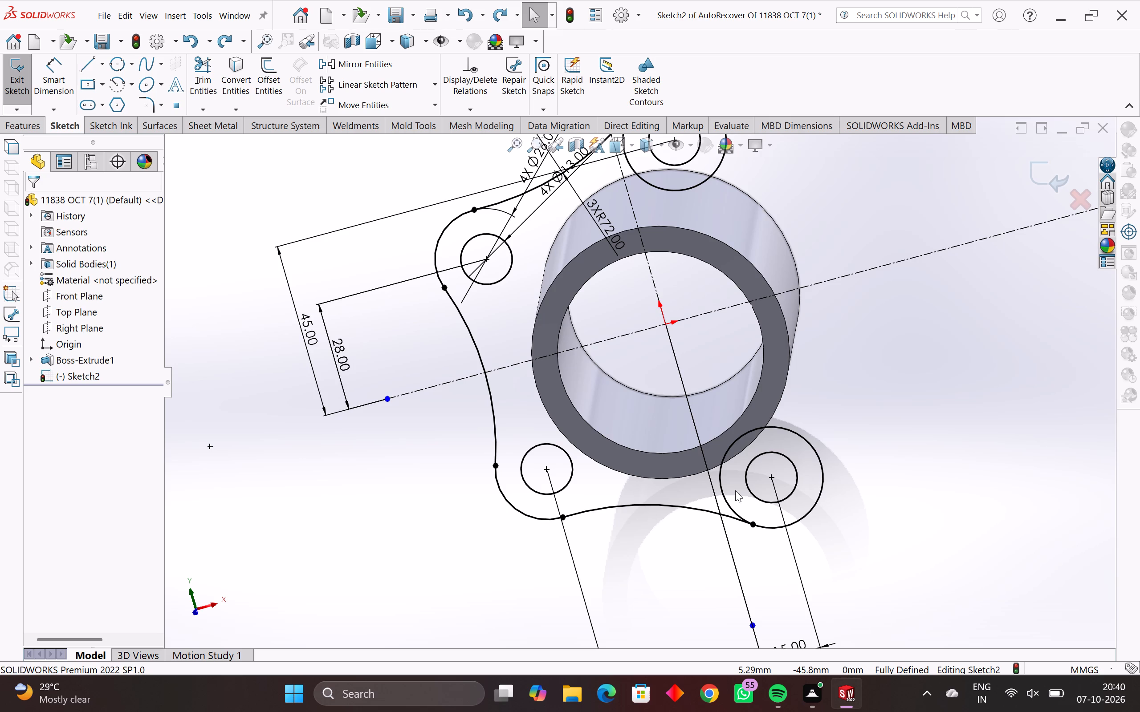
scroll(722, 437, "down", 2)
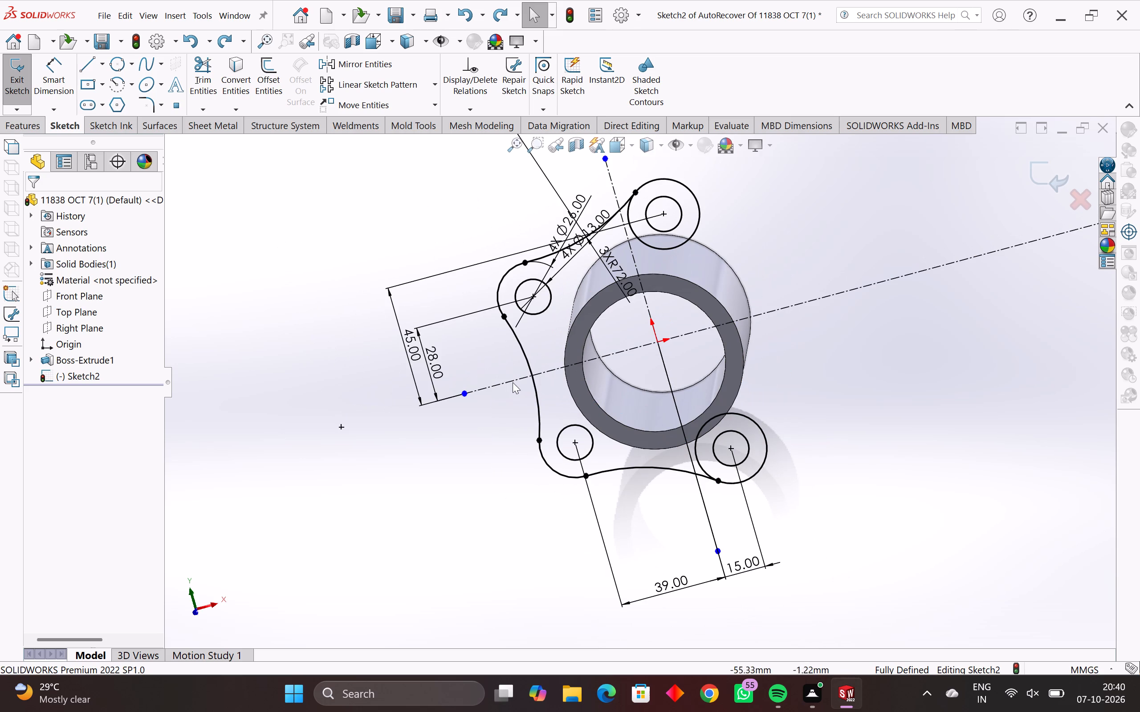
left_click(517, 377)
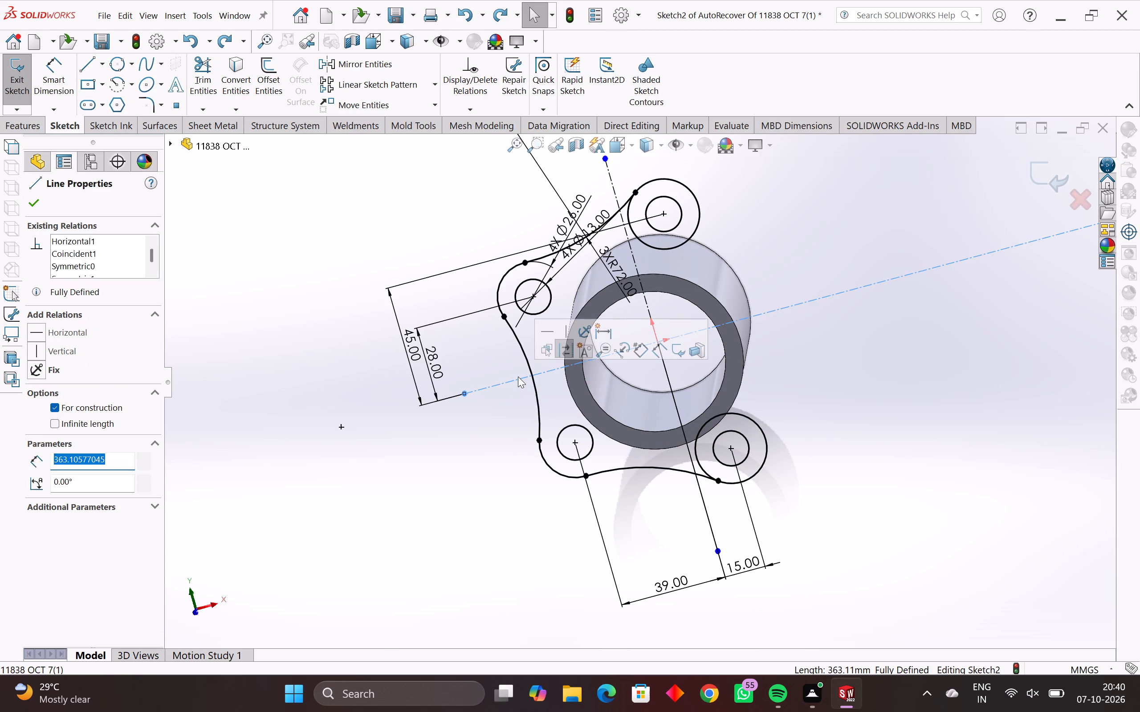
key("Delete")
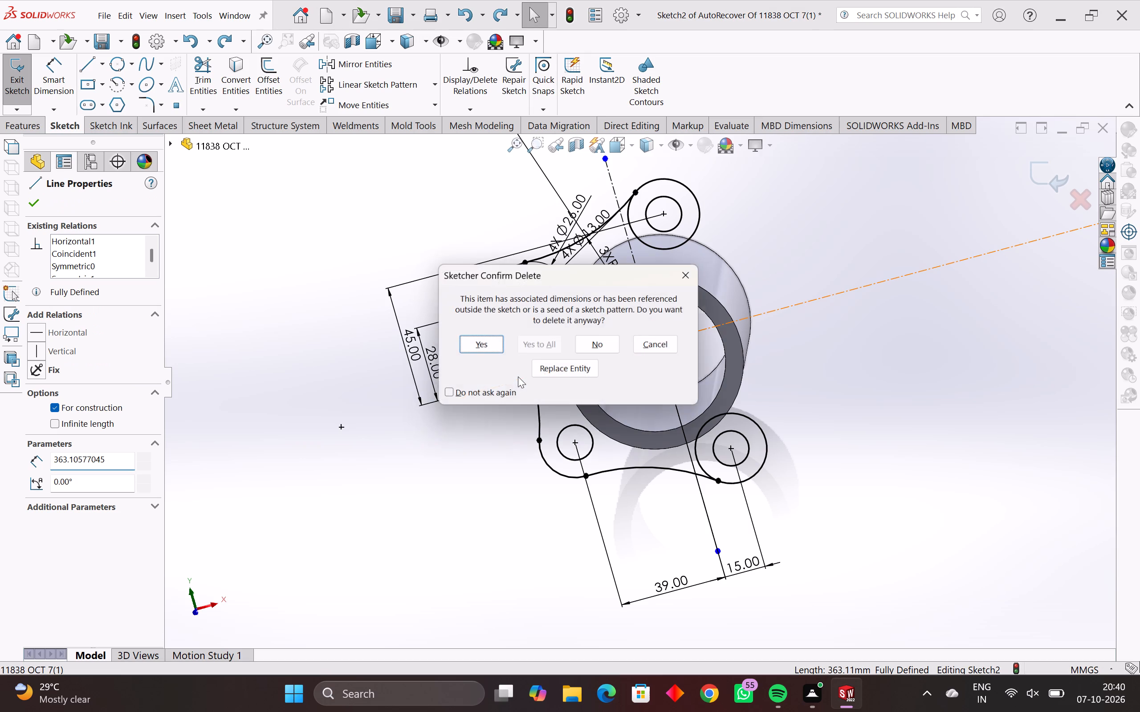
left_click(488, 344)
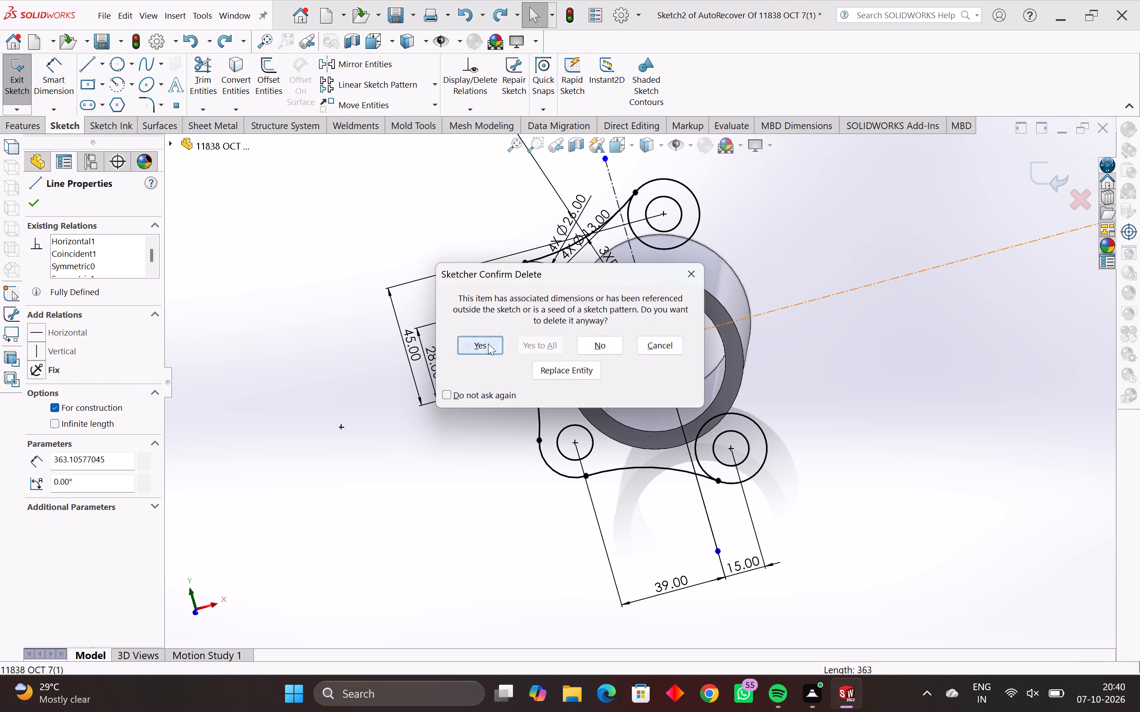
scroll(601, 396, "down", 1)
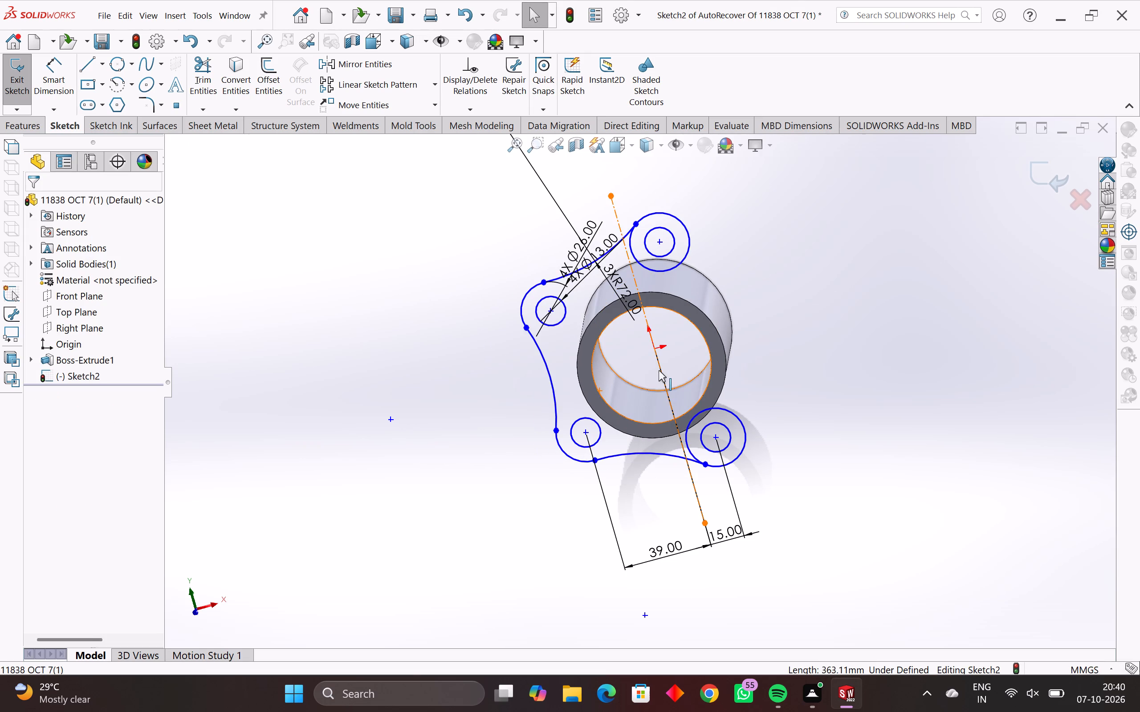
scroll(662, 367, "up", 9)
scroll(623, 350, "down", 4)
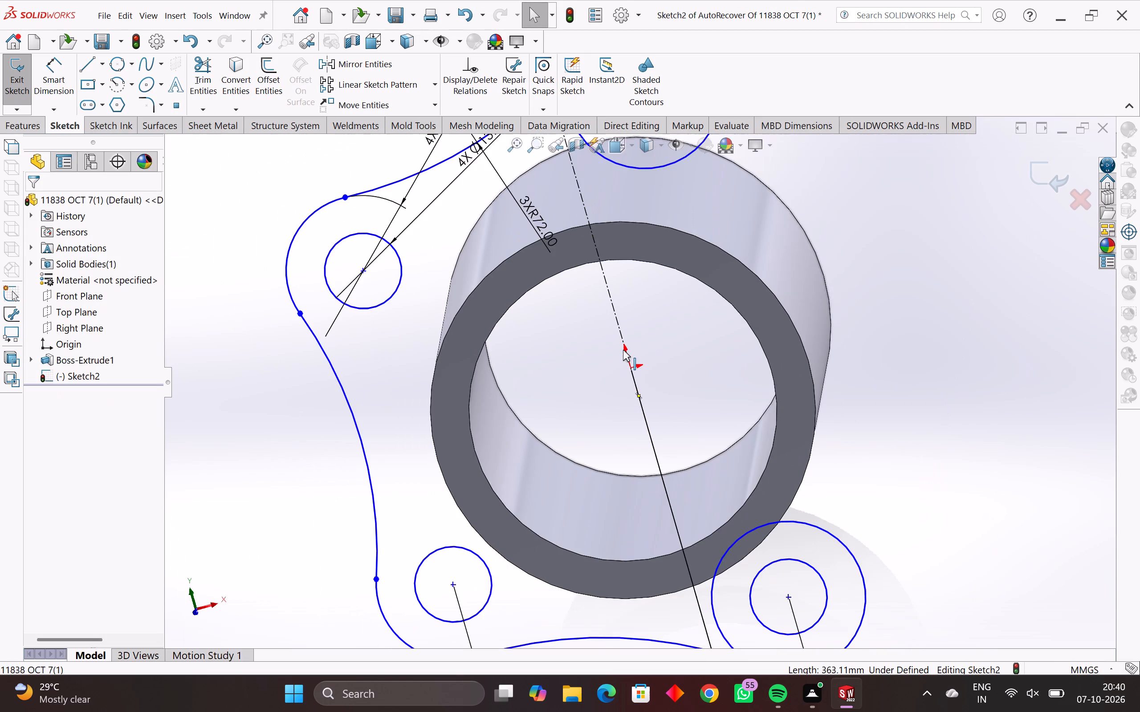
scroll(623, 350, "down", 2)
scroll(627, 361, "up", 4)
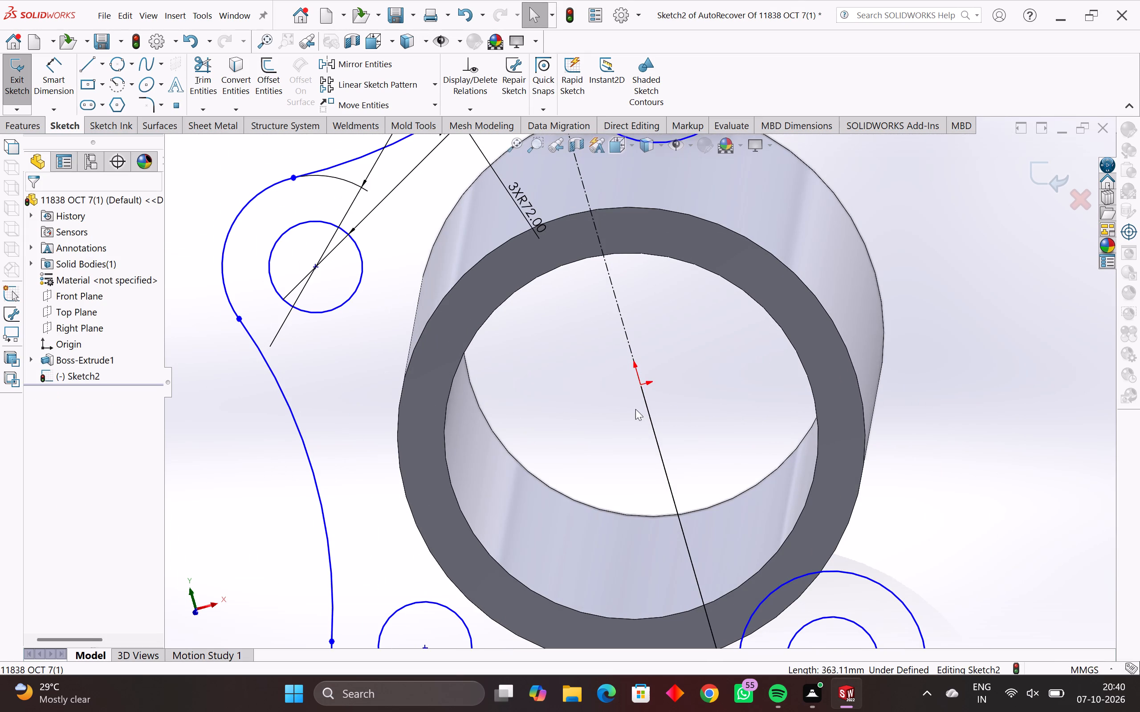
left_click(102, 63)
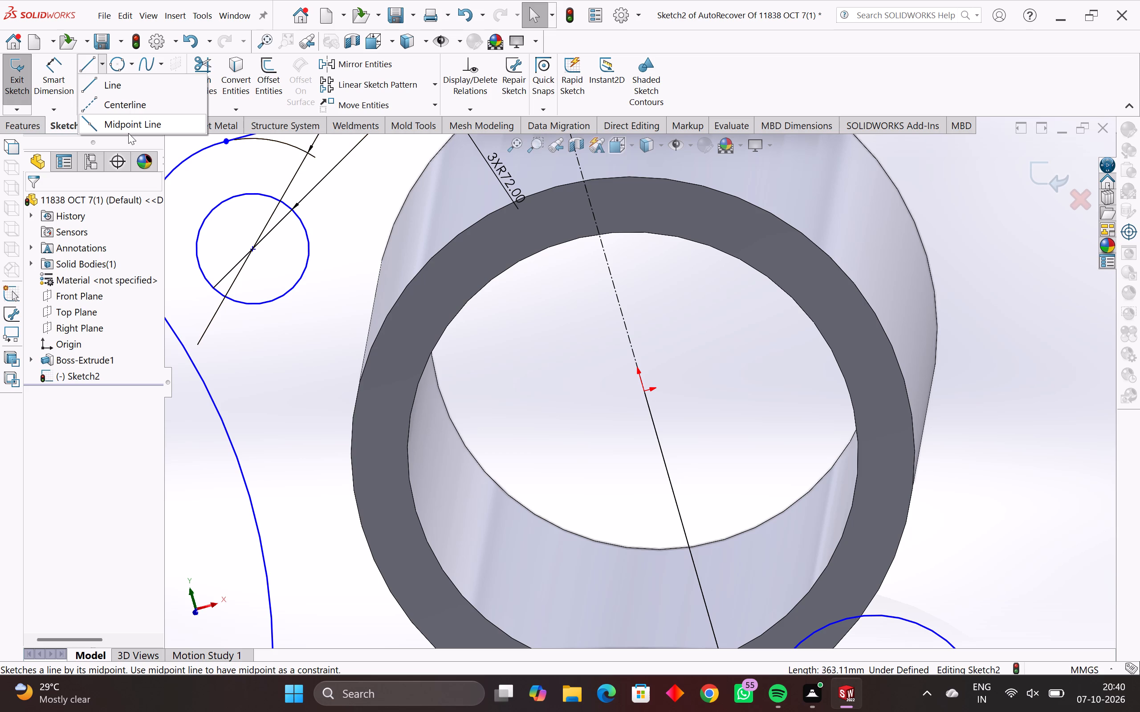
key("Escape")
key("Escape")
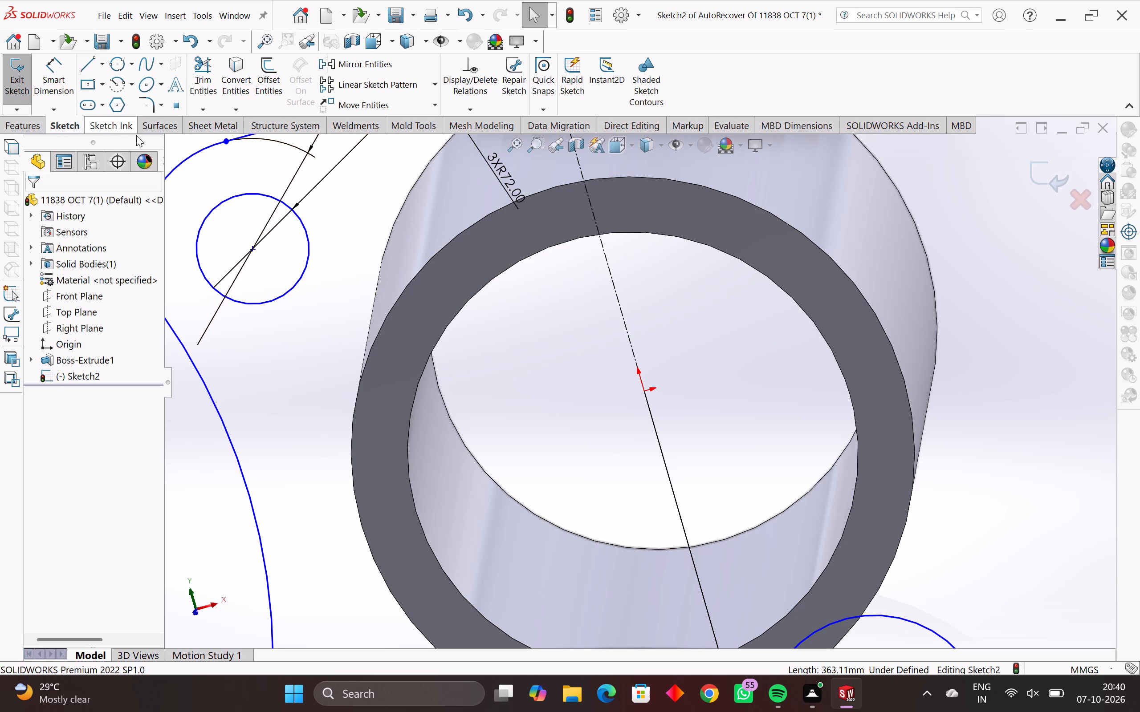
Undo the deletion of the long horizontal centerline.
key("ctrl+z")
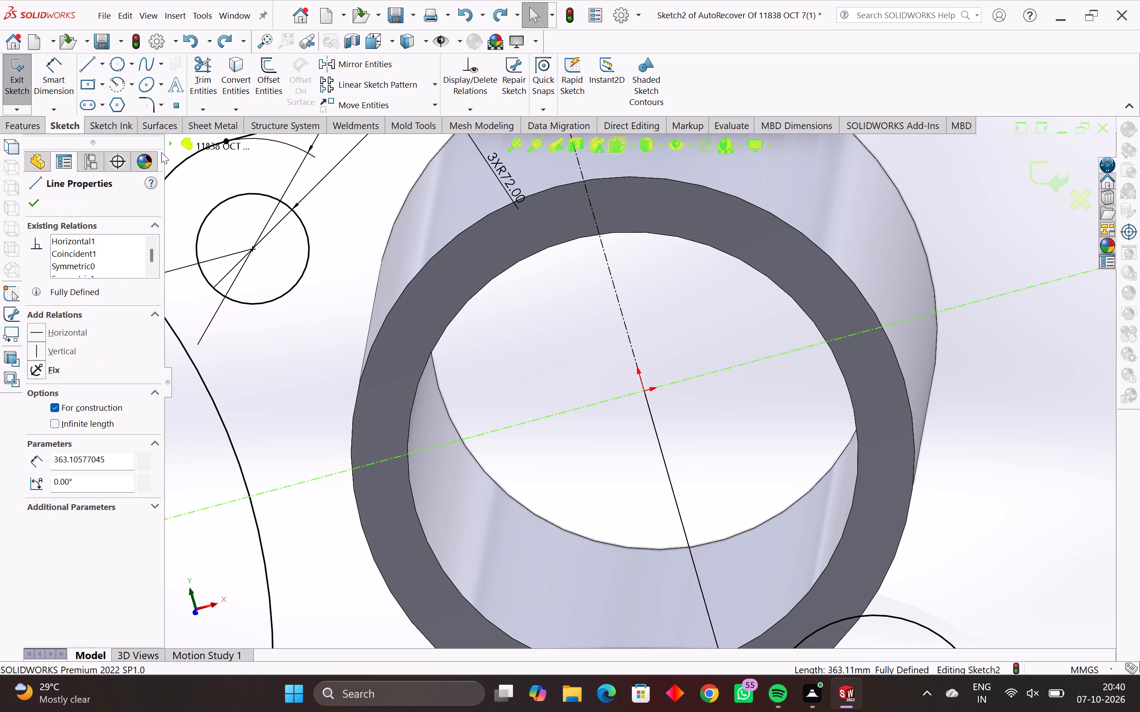
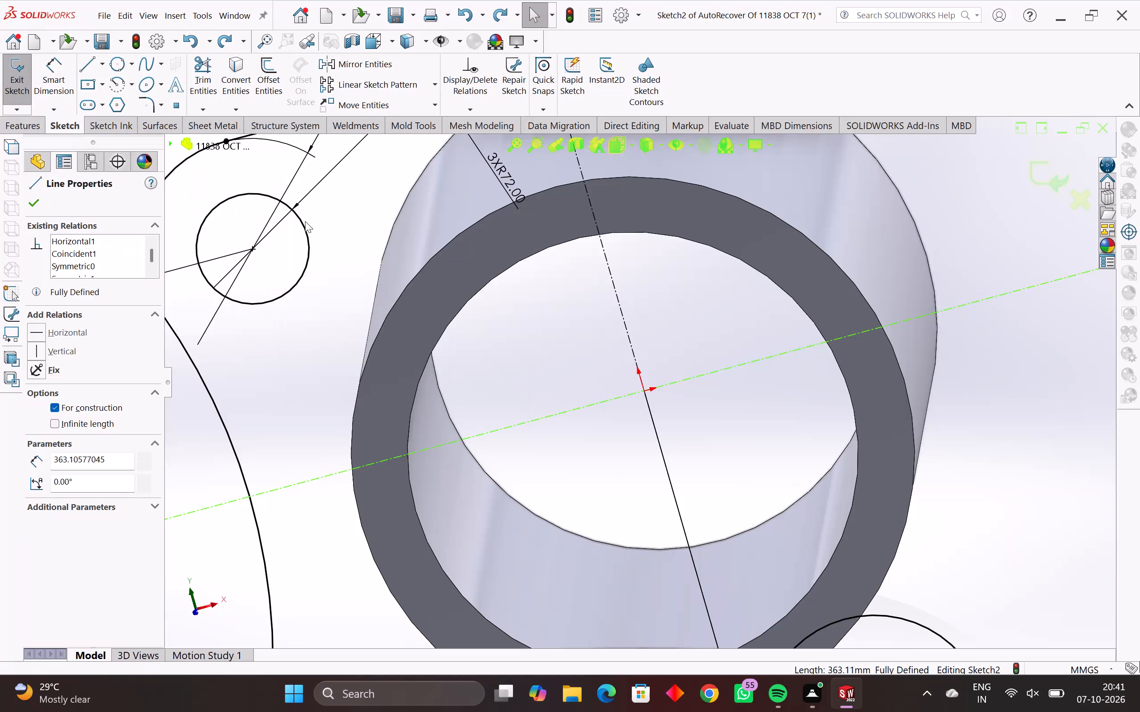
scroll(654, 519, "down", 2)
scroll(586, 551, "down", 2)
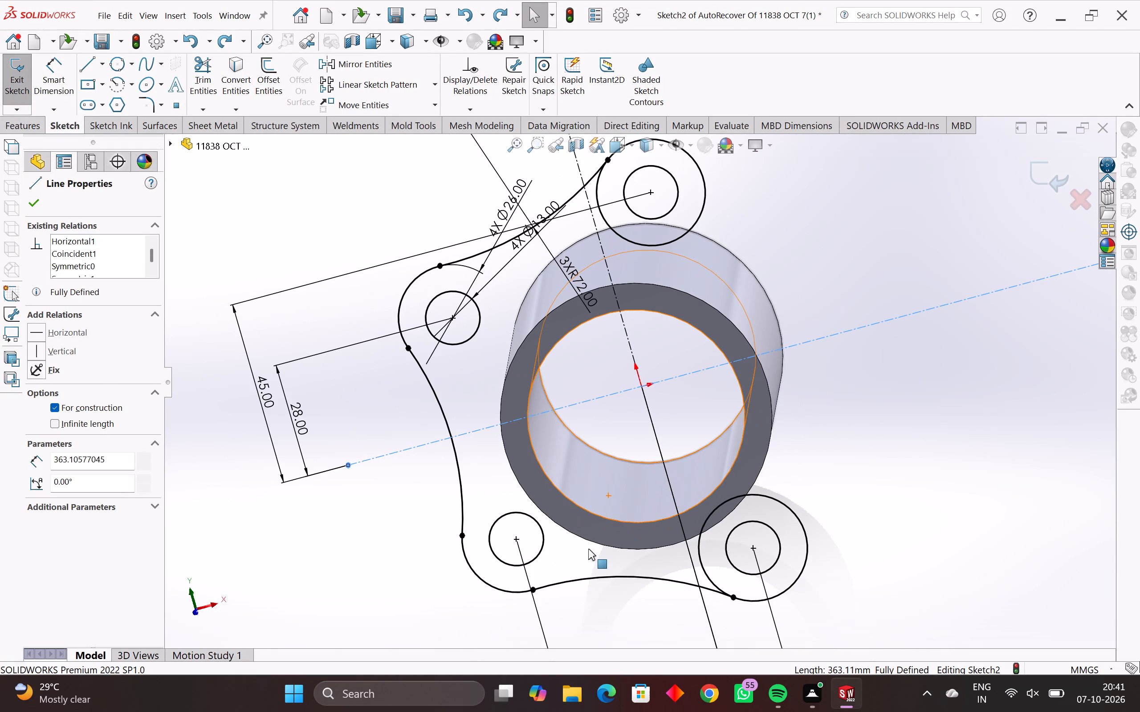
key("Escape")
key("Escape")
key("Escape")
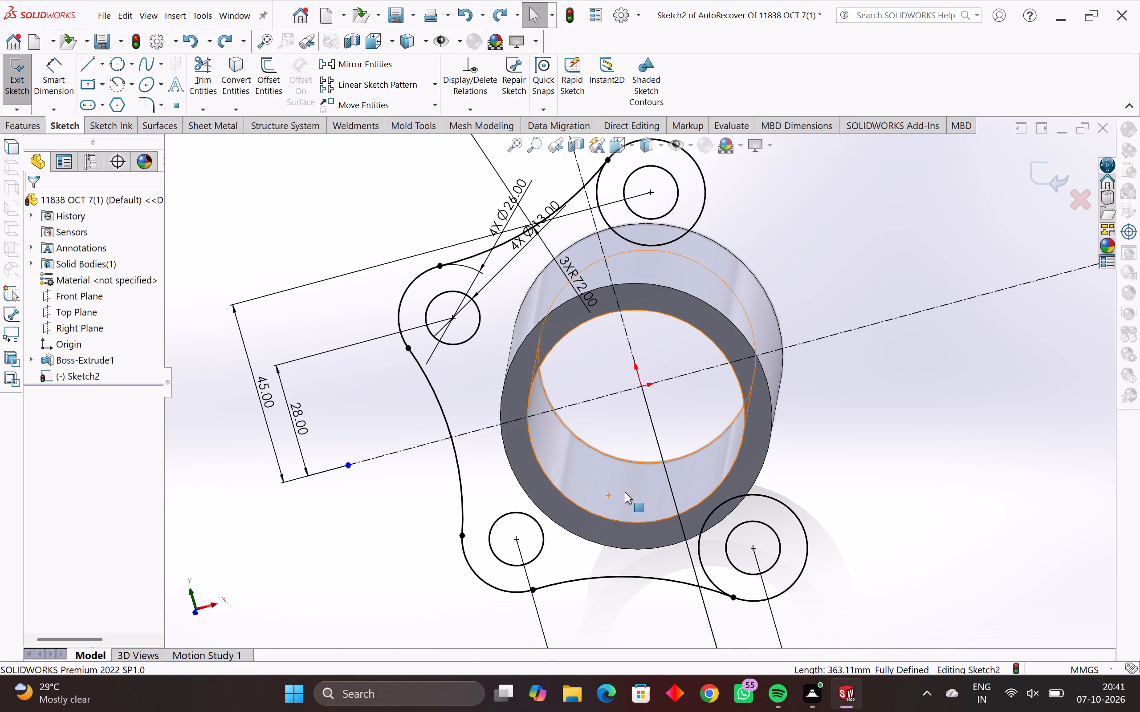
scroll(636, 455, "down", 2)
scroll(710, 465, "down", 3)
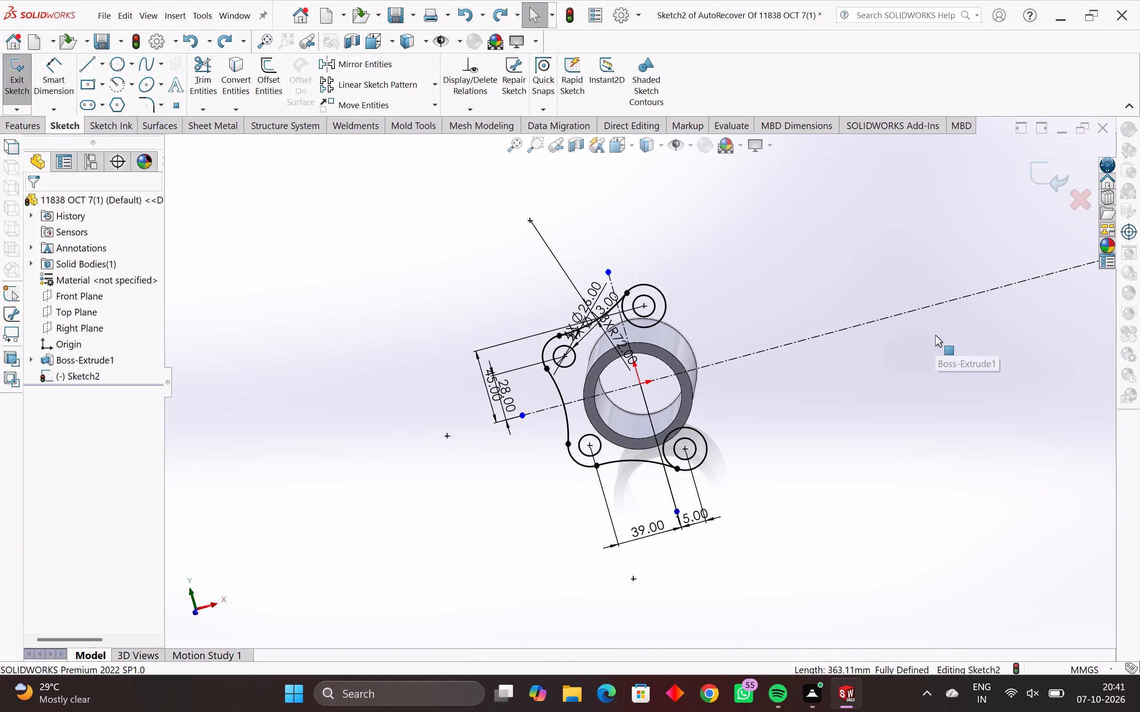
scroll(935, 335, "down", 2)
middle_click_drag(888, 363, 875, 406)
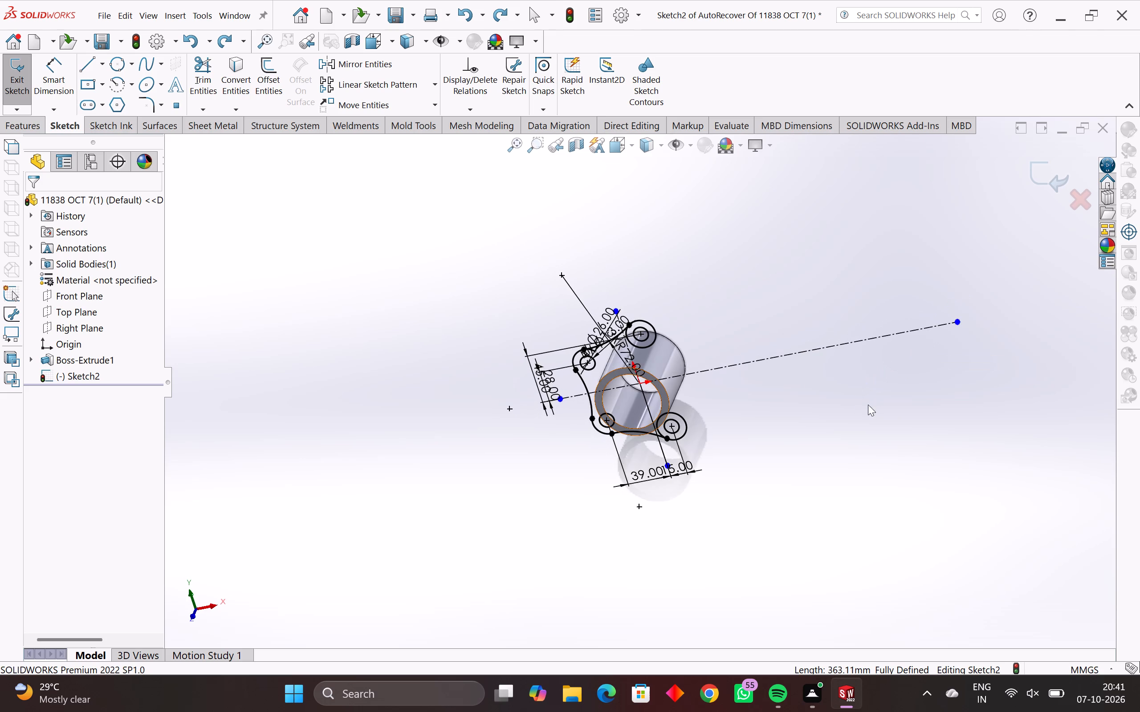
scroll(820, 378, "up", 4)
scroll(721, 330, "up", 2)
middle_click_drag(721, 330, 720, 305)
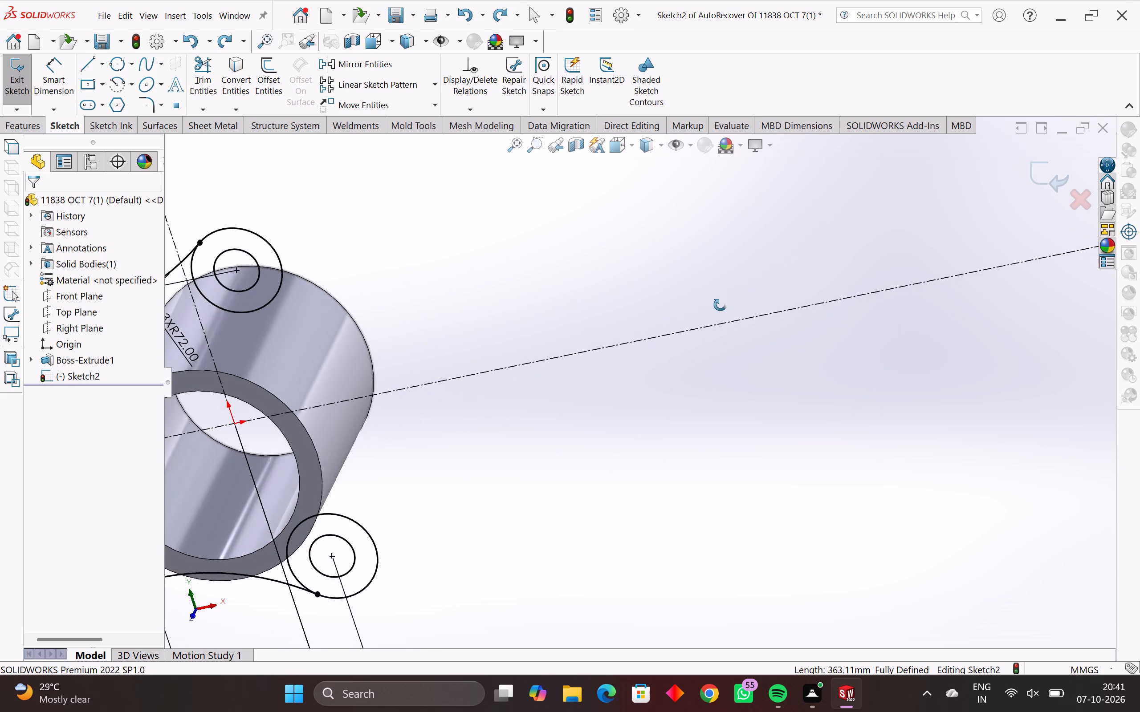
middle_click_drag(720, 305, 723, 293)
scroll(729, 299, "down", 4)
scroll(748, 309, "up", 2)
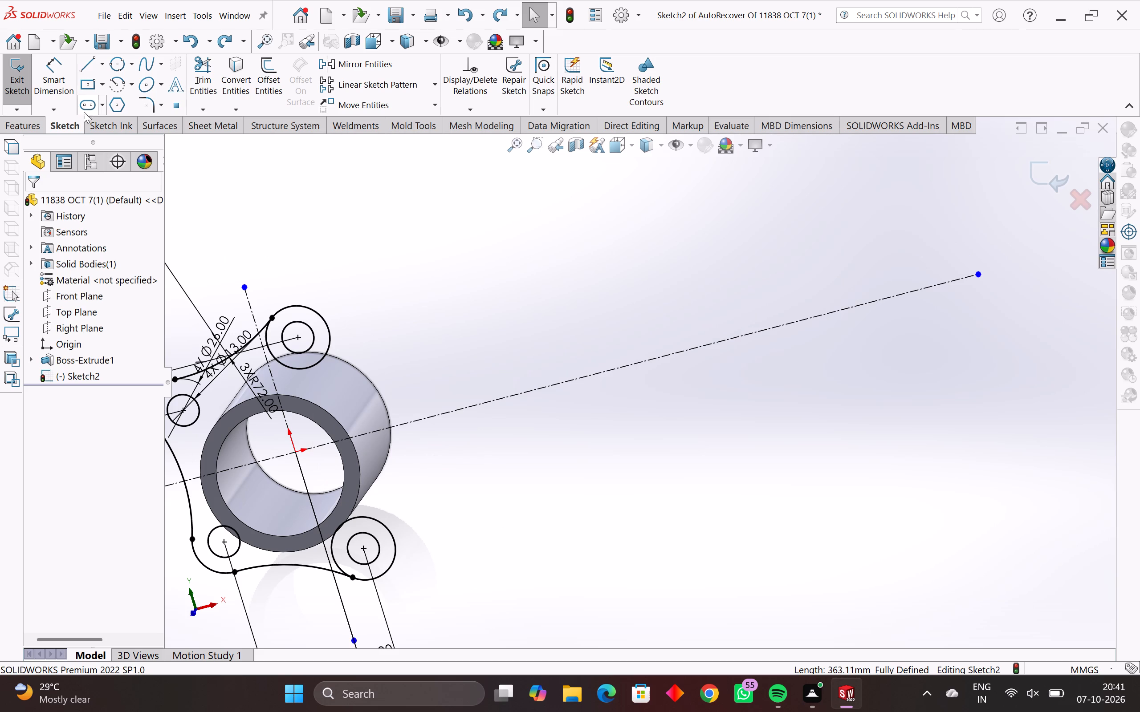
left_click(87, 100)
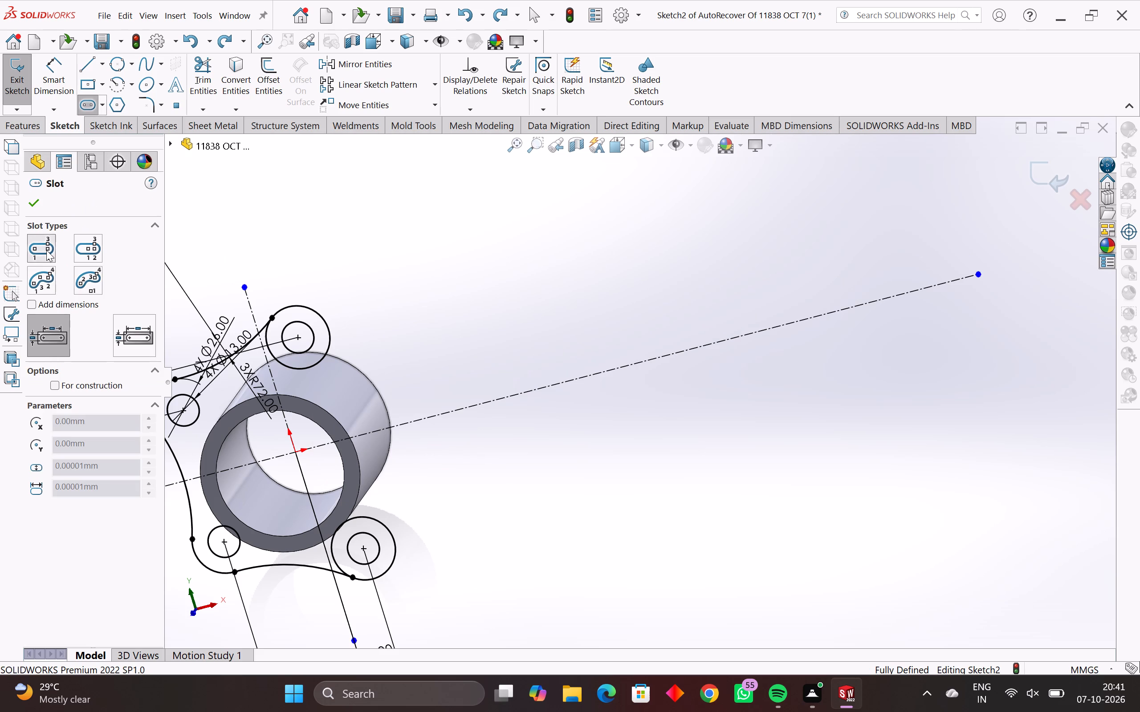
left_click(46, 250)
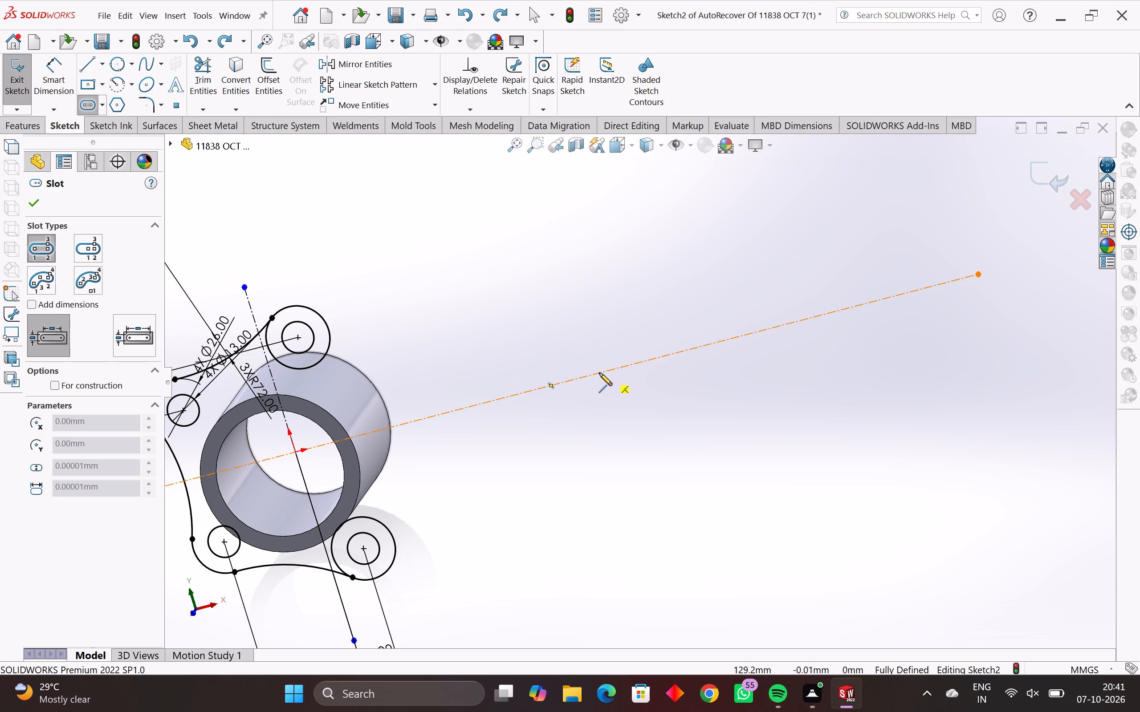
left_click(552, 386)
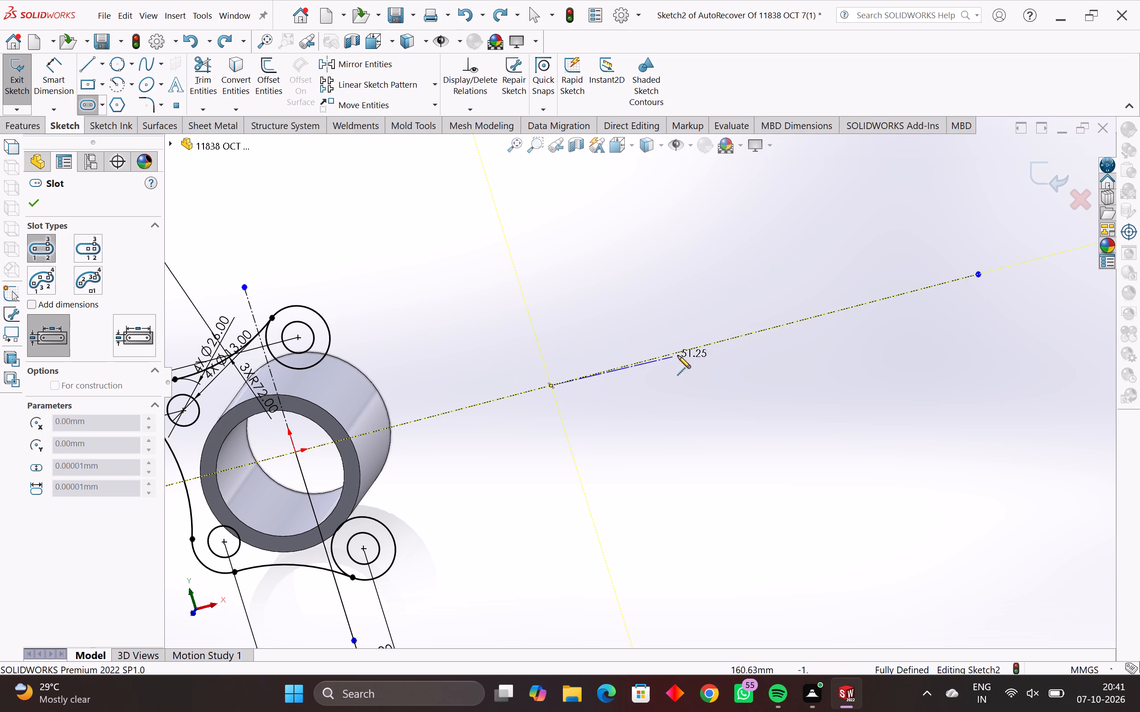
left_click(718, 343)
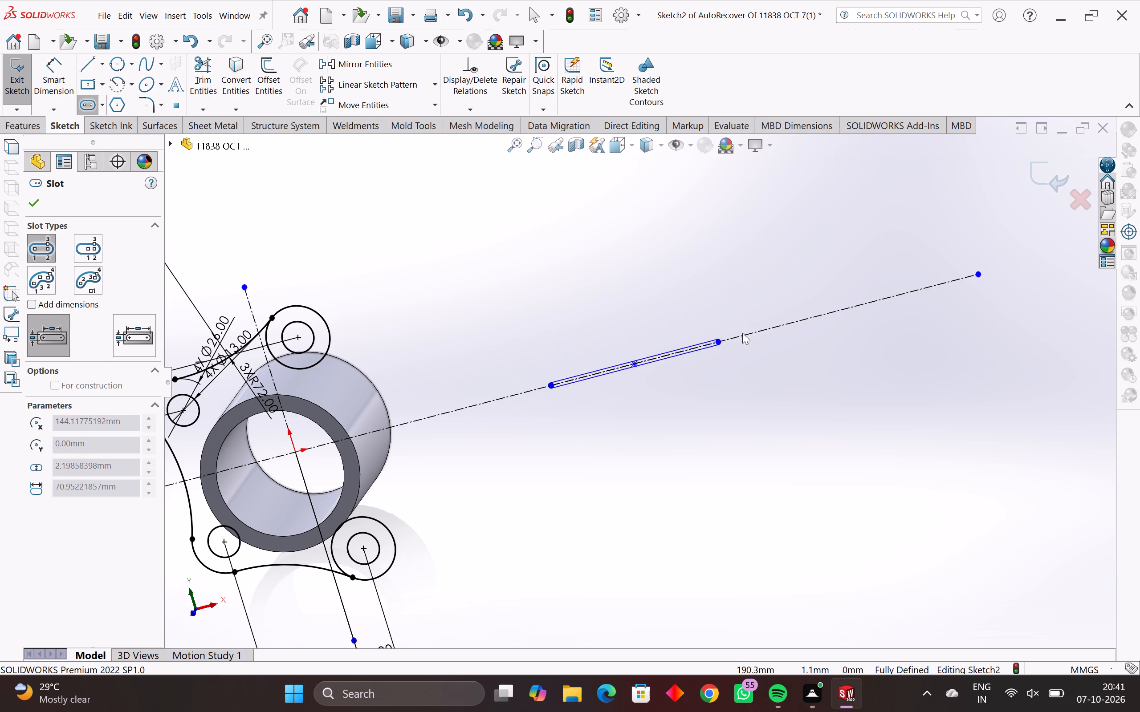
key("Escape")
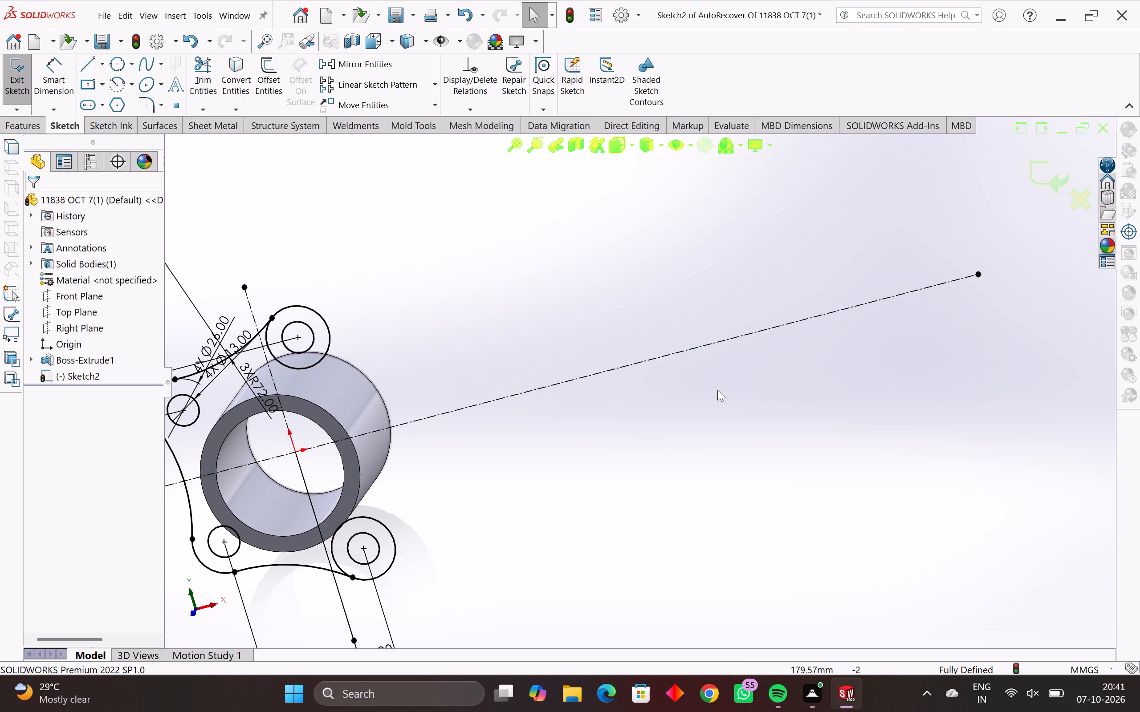
Sketch a straight slot along the long horizontal centerline beside the ring, about 148 mm between centres and about 34 mm wide.
left_click(86, 100)
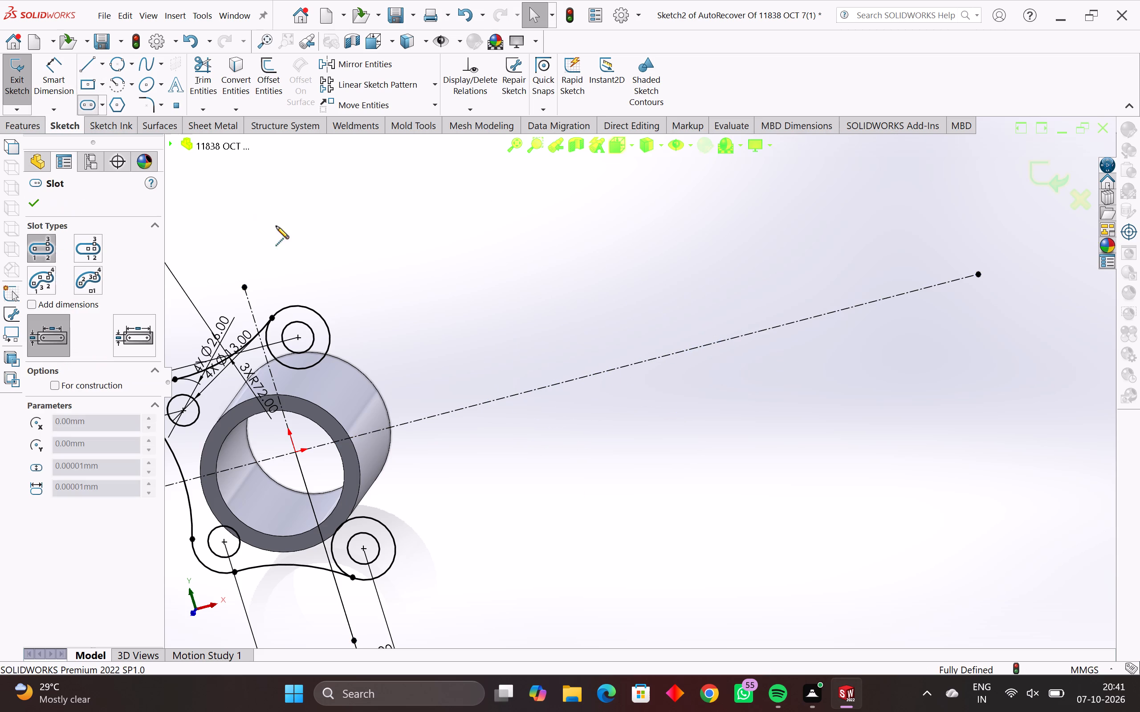
left_click(481, 404)
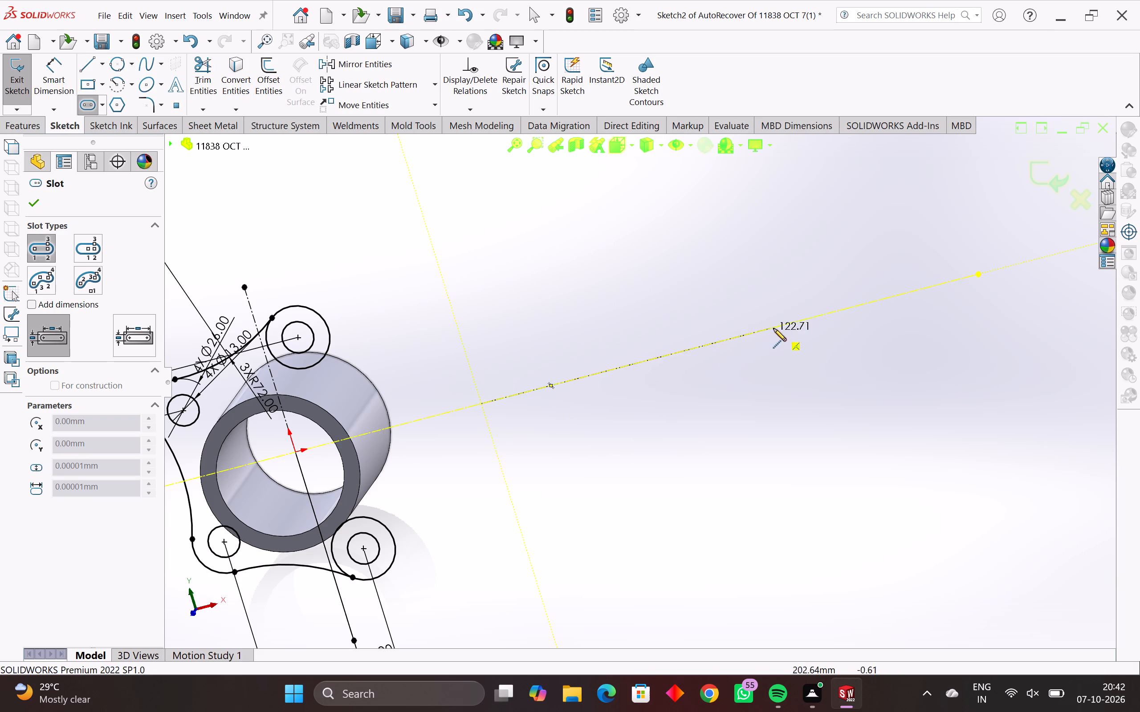
left_click(831, 313)
scroll(829, 344, "up", 6)
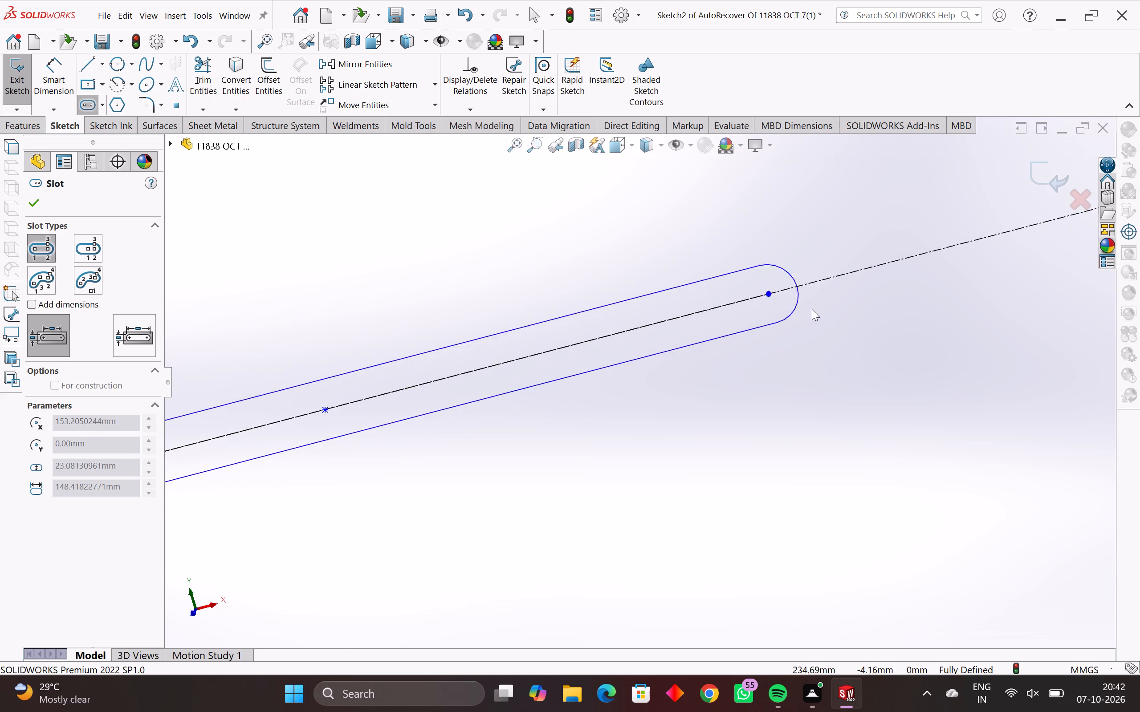
scroll(812, 309, "up", 2)
scroll(691, 293, "up", 4)
scroll(718, 324, "up", 5)
scroll(684, 492, "down", 5)
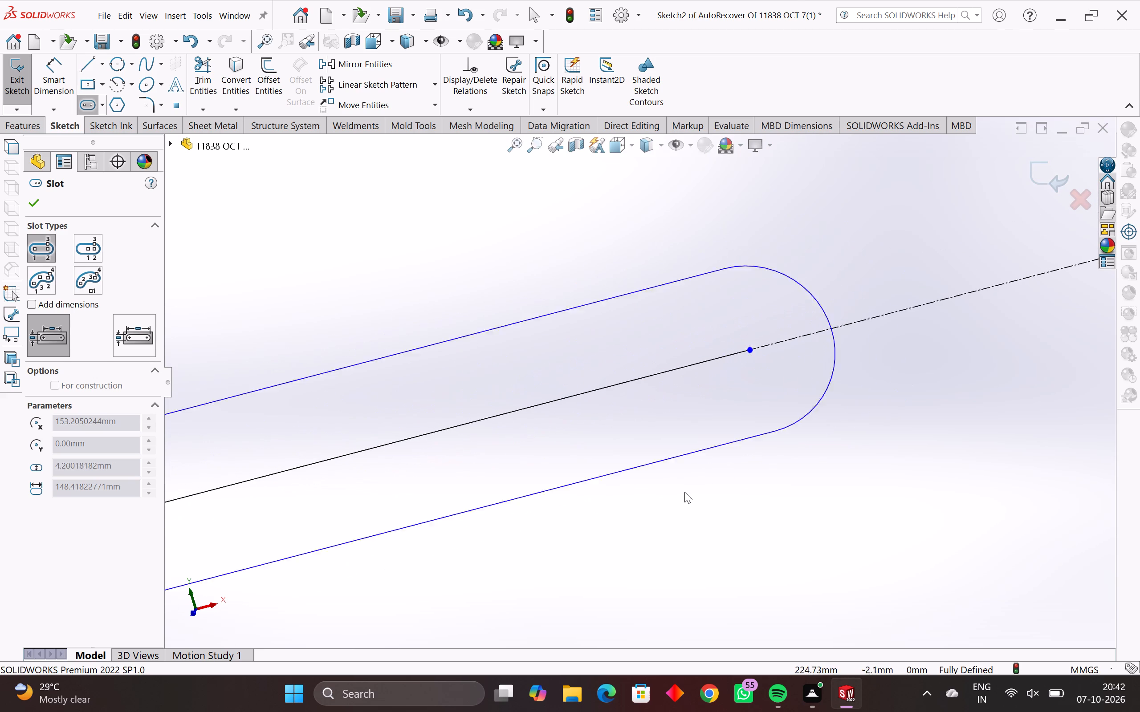
scroll(600, 522, "down", 8)
scroll(517, 508, "down", 5)
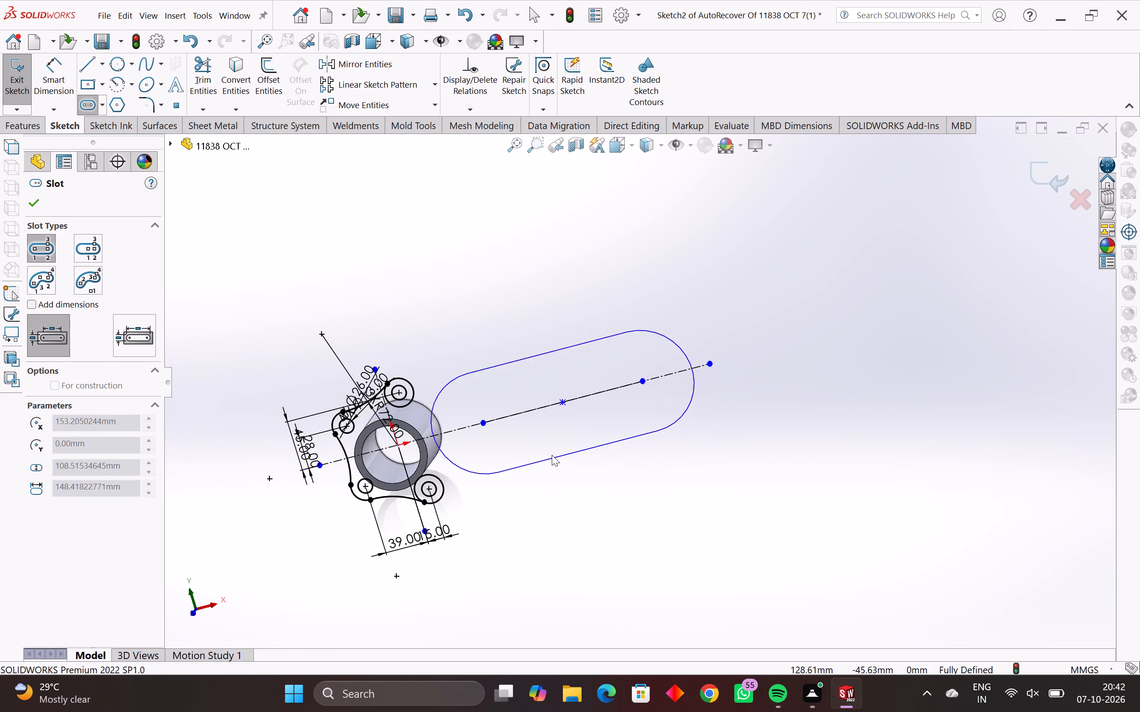
scroll(550, 445, "up", 5)
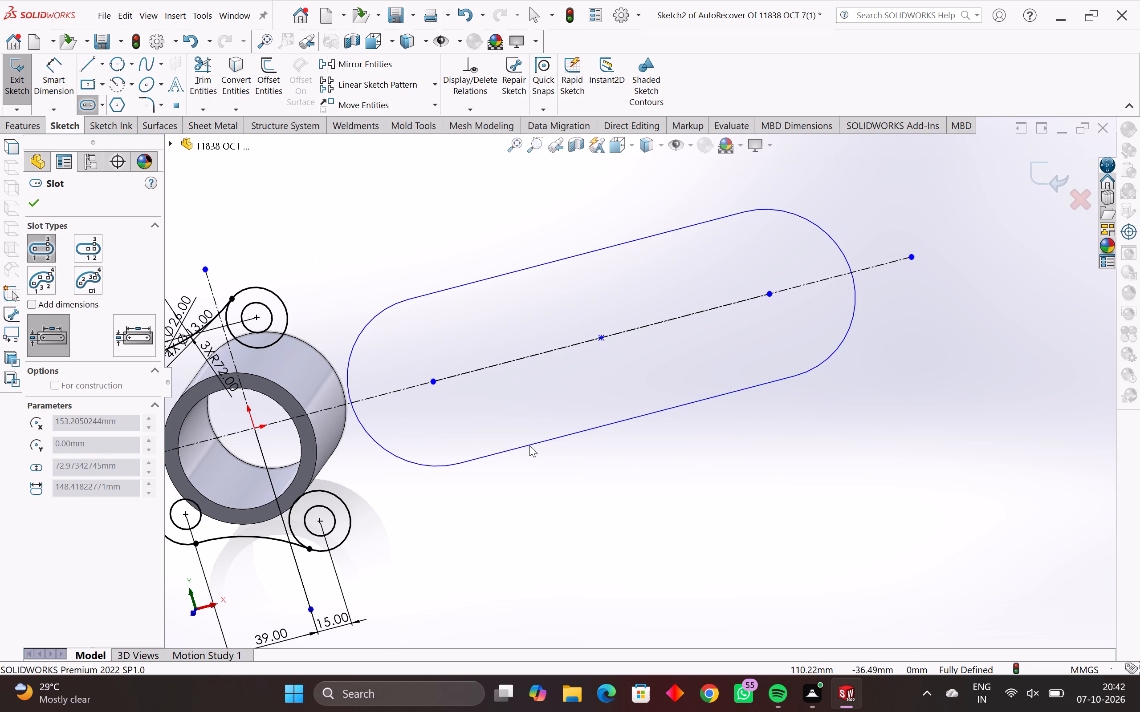
left_click(547, 393)
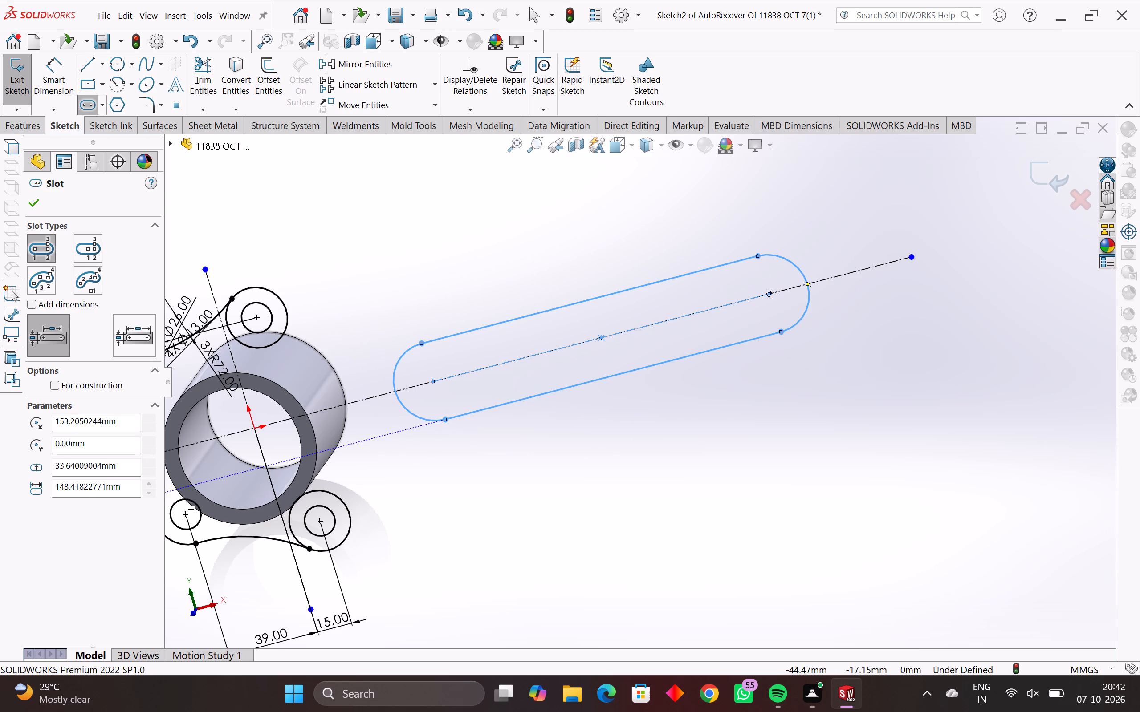
Set the new slot's width to 16 mm.
left_click_drag(123, 467, 16, 468)
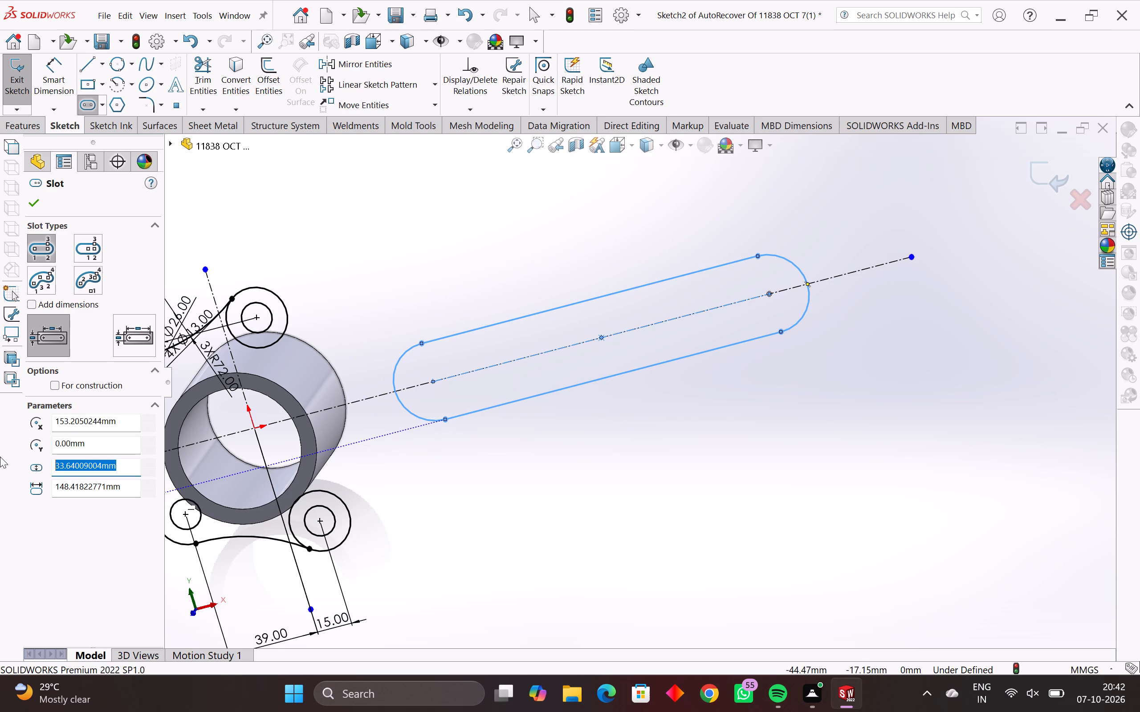
type("16")
key("Return")
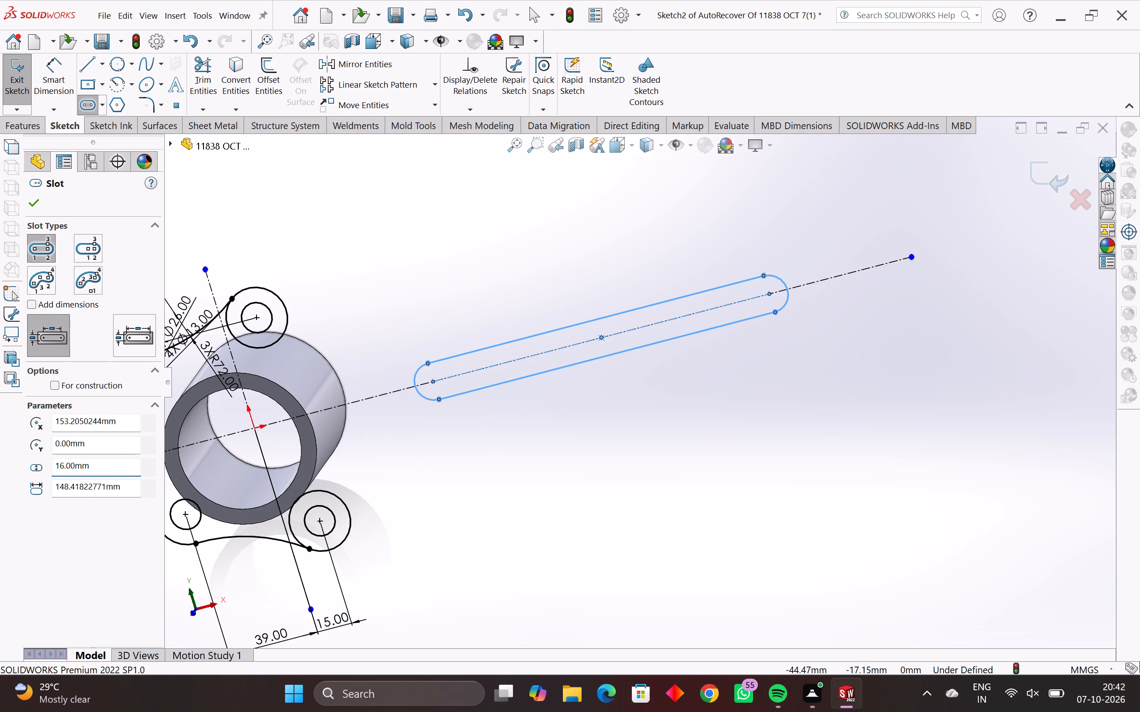
key("Escape")
key("Escape")
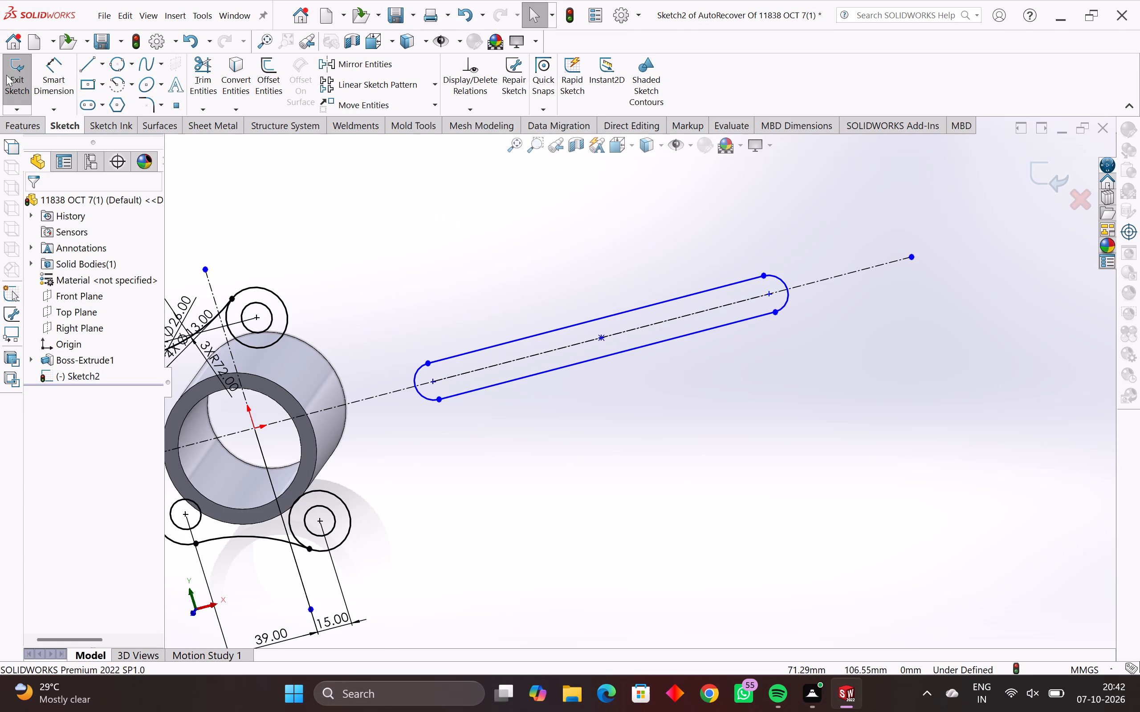
Dimension the distance from the origin to the centre of the slot's ring-side end arc as 70 mm.
left_click(53, 77)
scroll(249, 421, "up", 3)
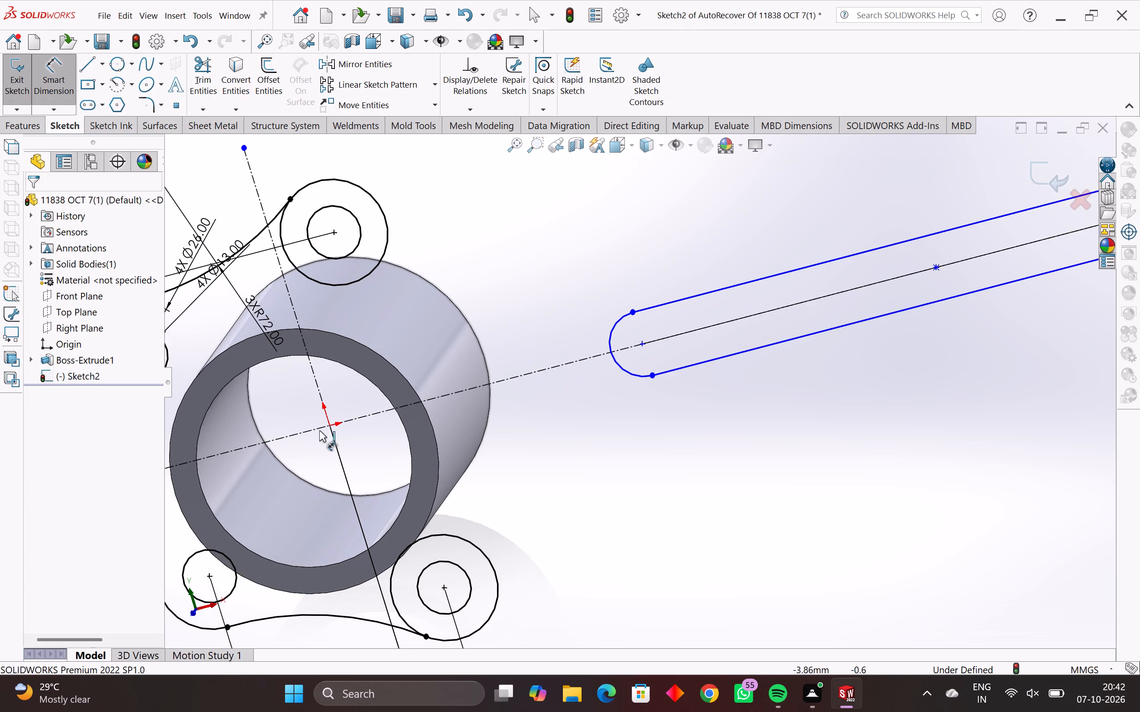
left_click(329, 425)
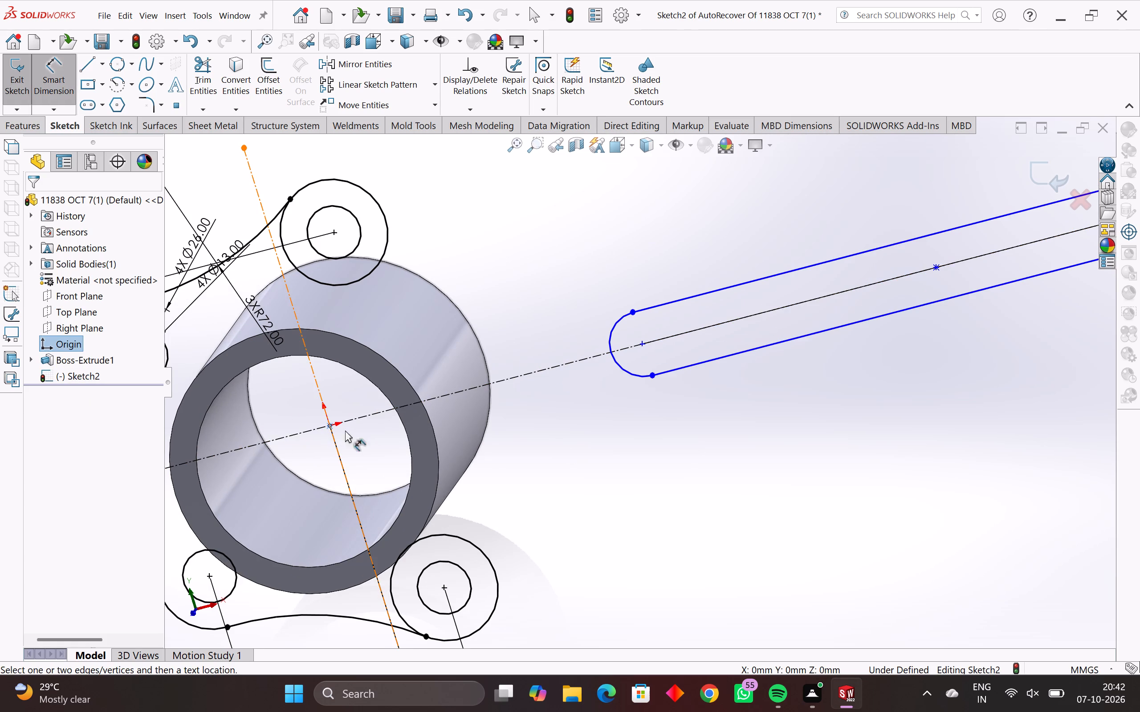
left_click(643, 344)
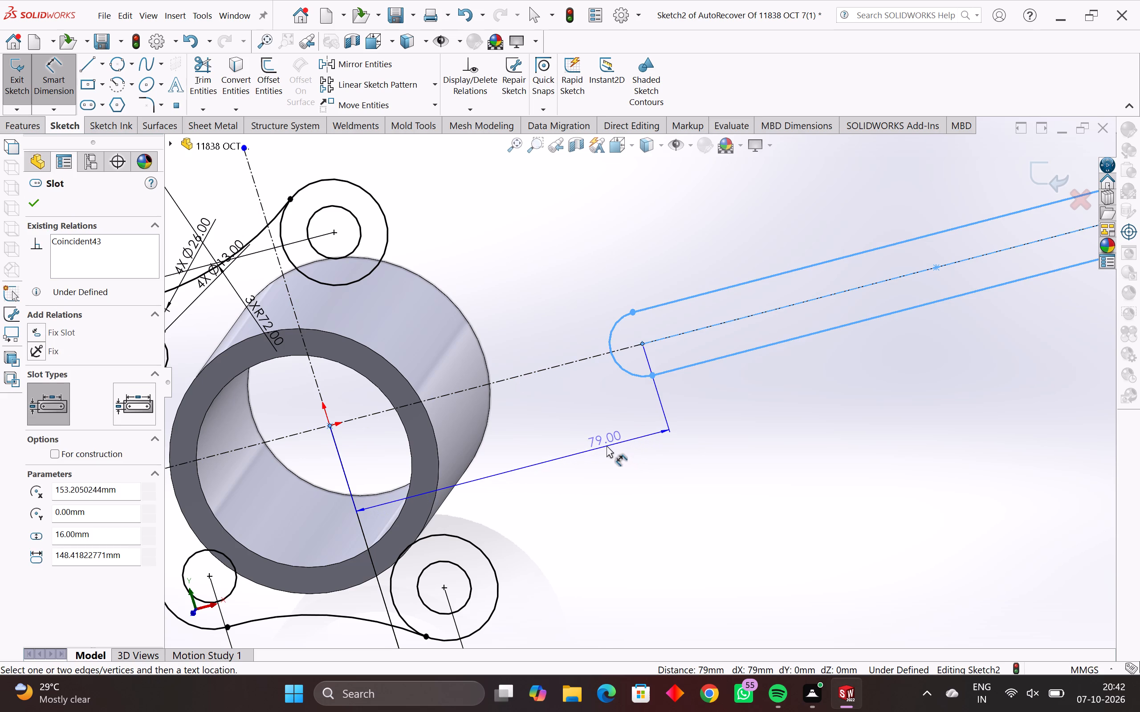
left_click(607, 445)
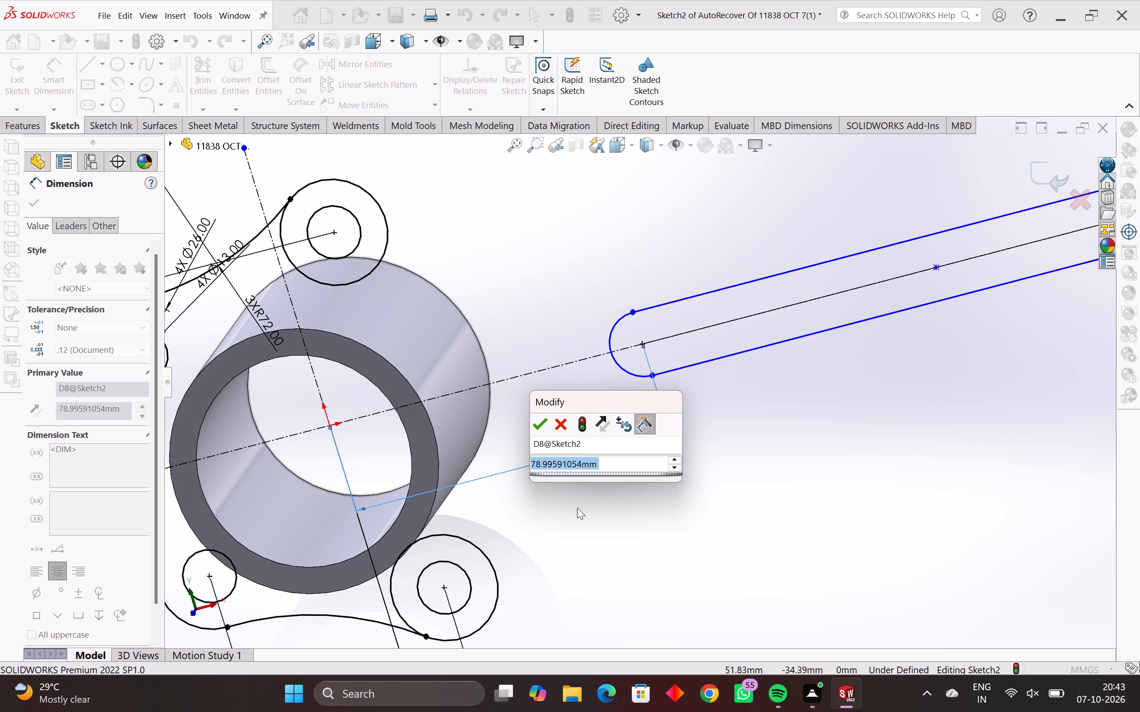
type("70")
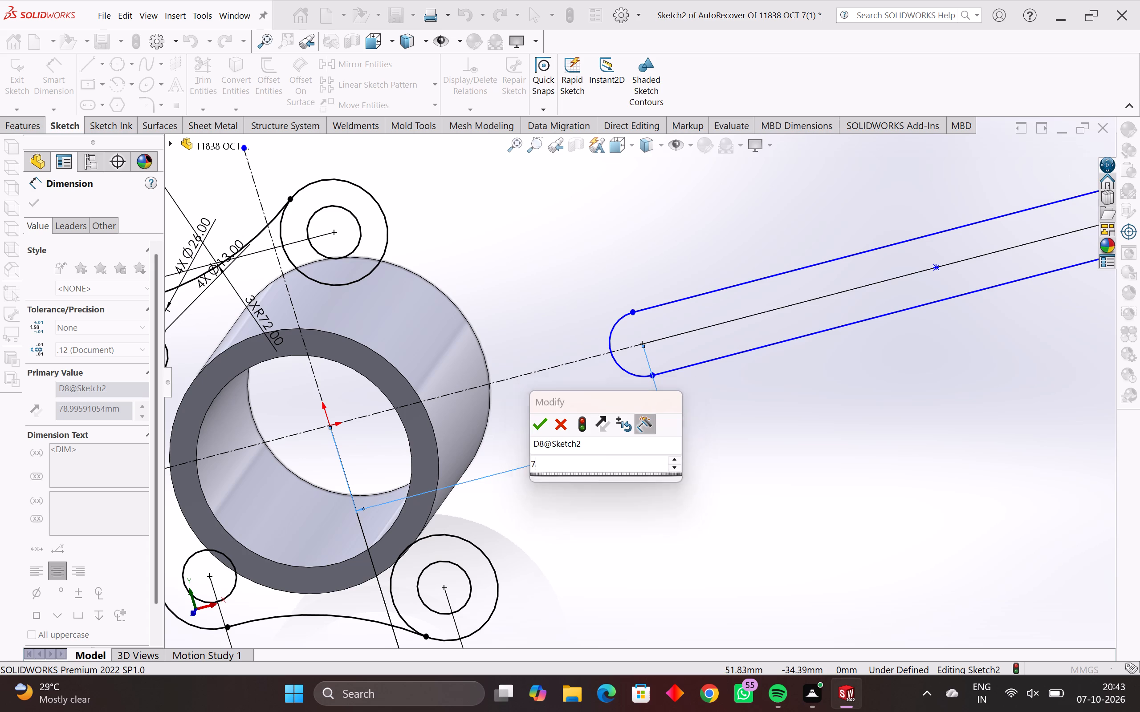
key("Return")
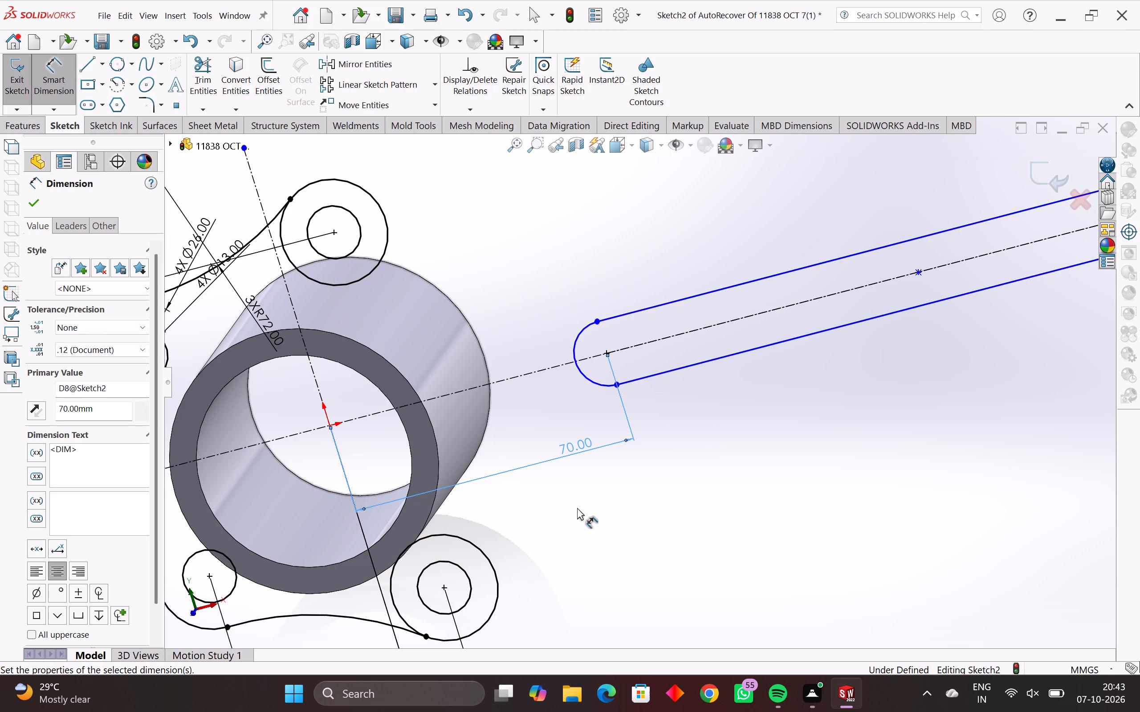
Dimension the straight edge of the slot to a length of 150 mm.
scroll(606, 489, "down", 3)
middle_click_drag(662, 422, 639, 431)
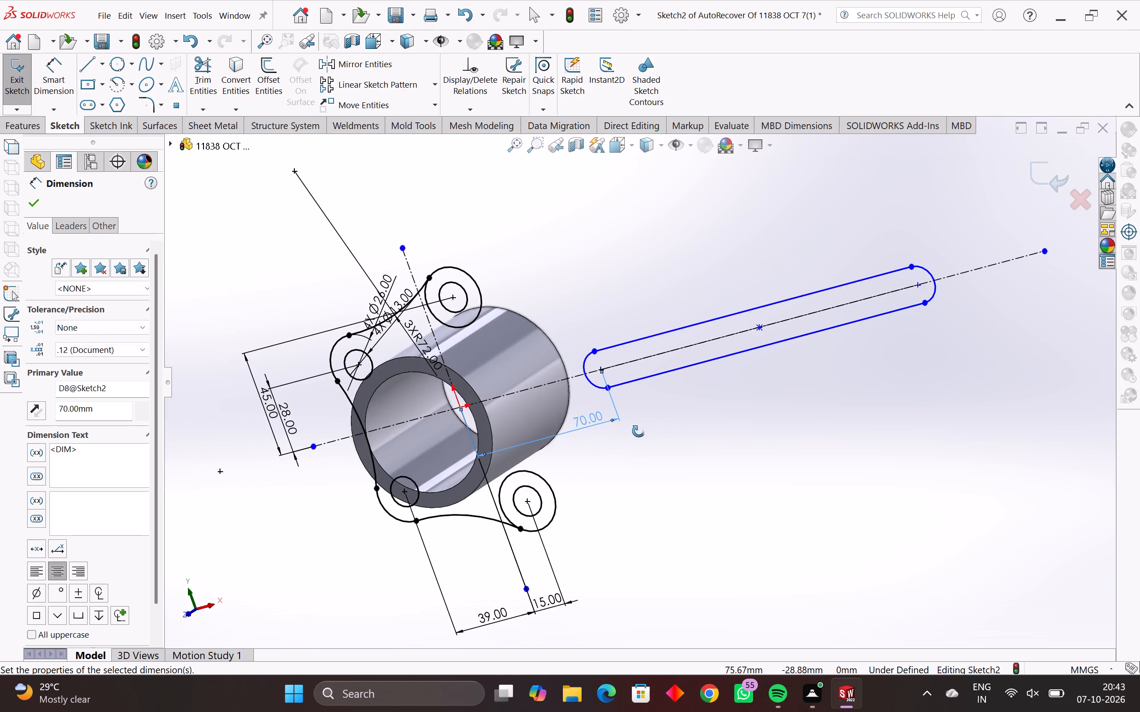
middle_click_drag(639, 431, 683, 406)
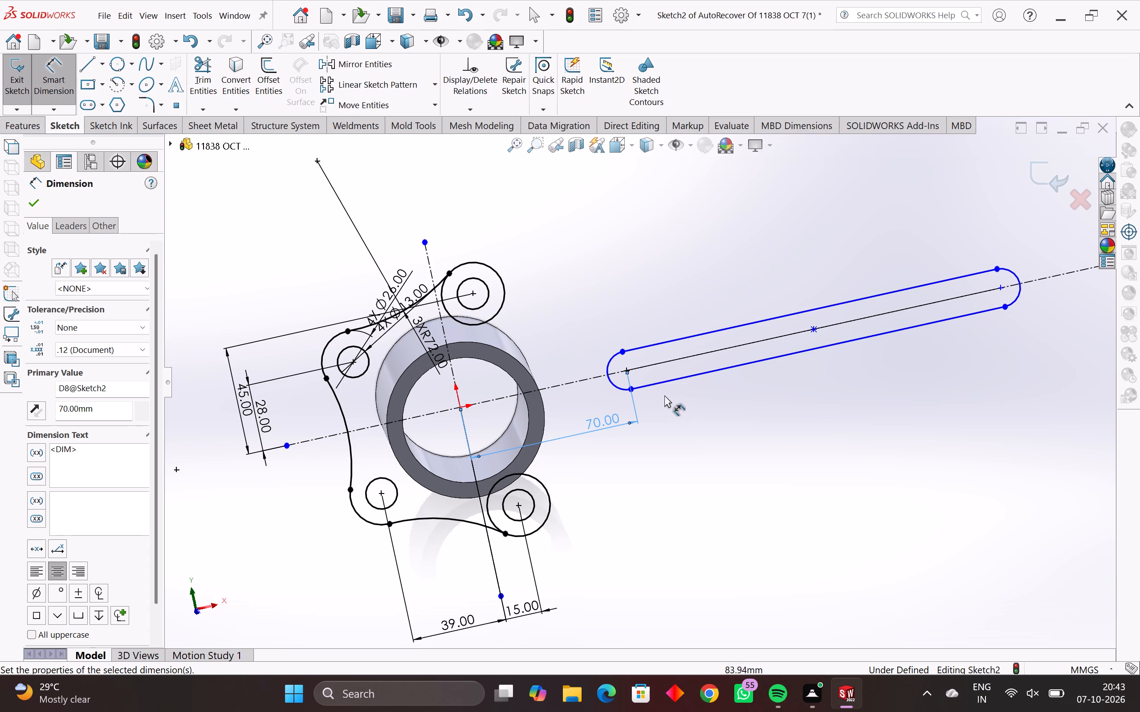
scroll(749, 439, "up", 1)
scroll(754, 436, "down", 2)
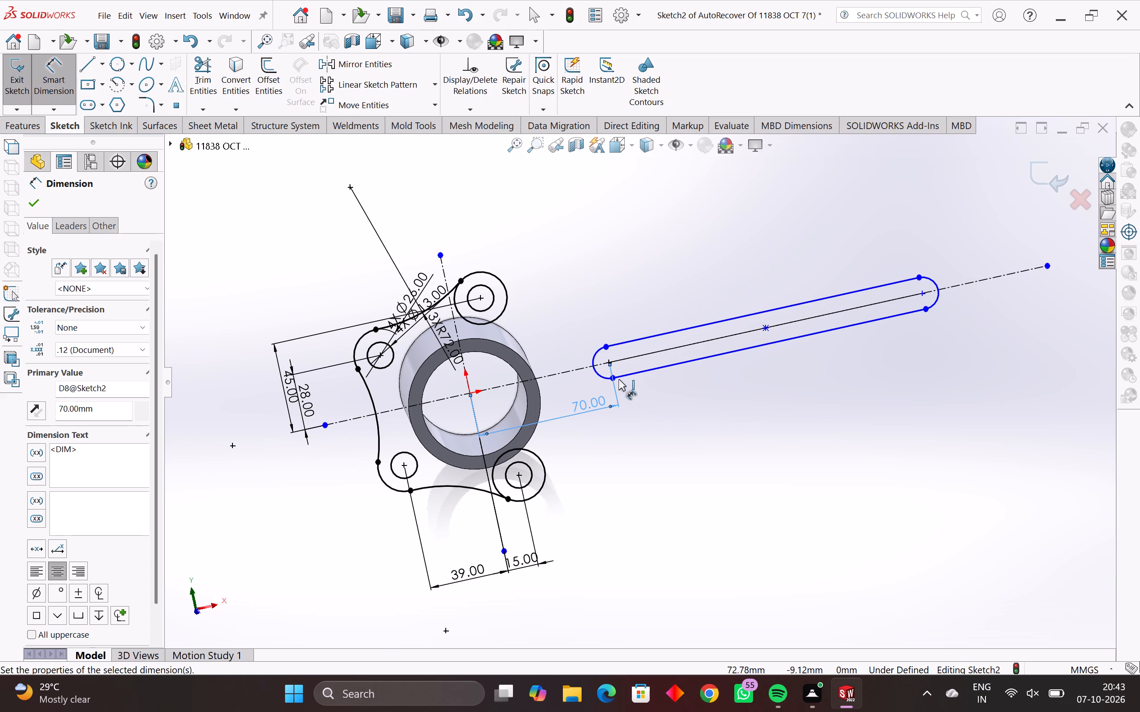
left_click(631, 376)
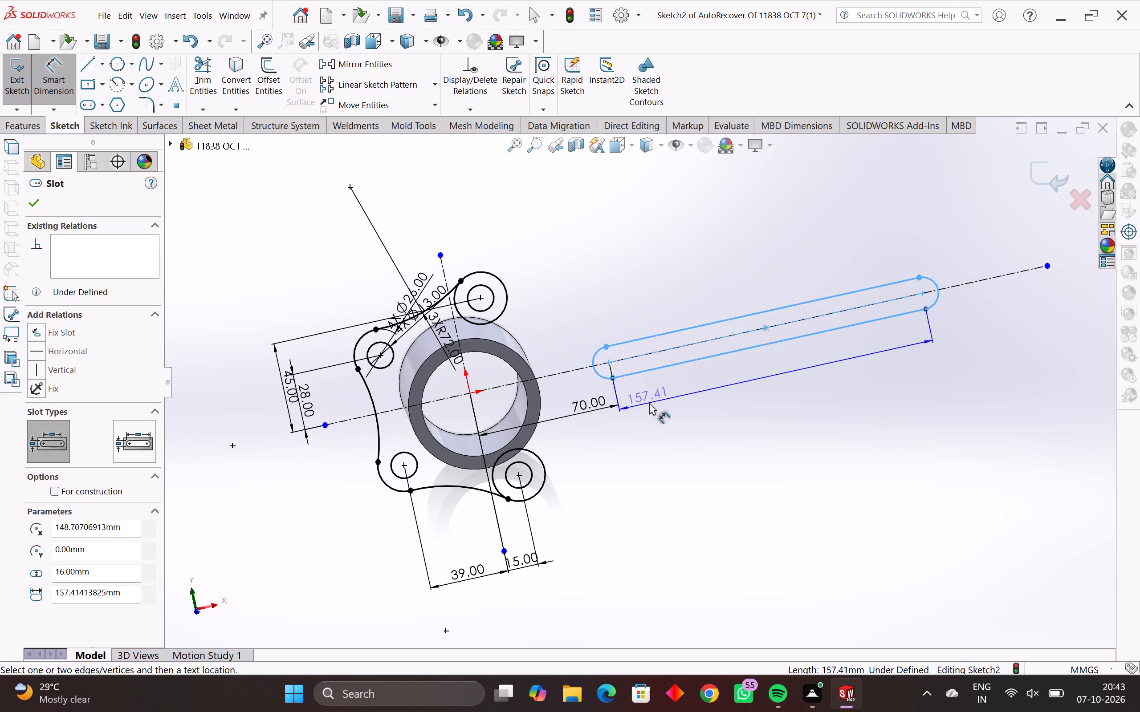
left_click(649, 403)
type("150")
key("Return")
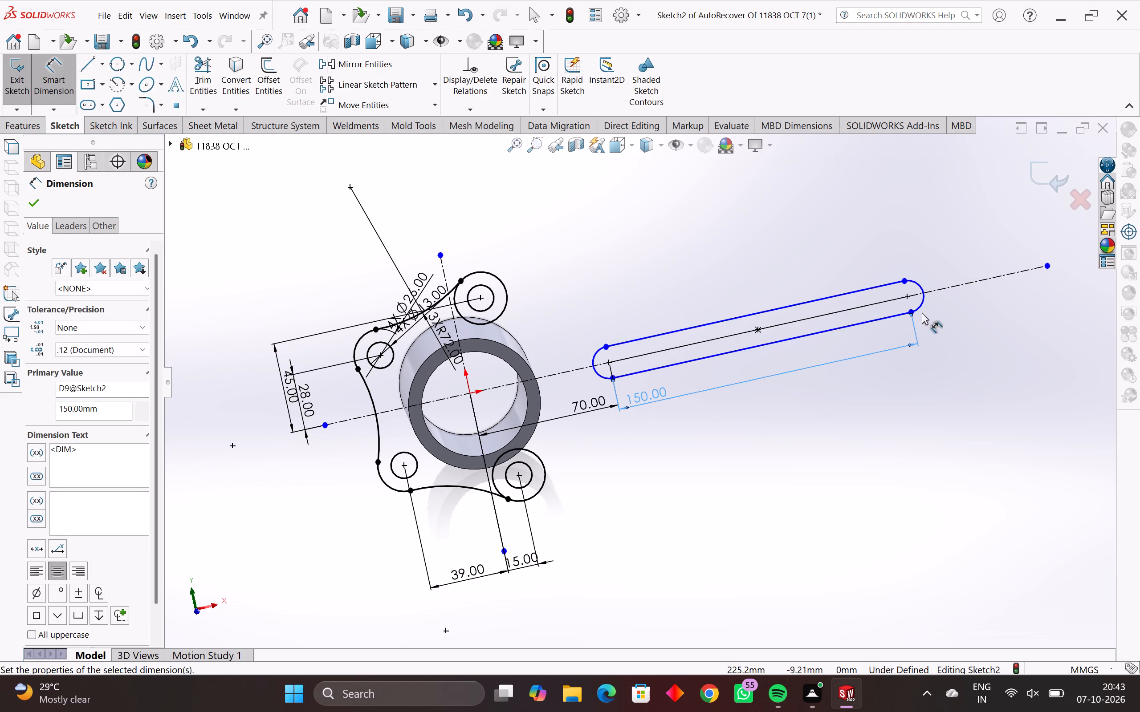
scroll(909, 303, "up", 3)
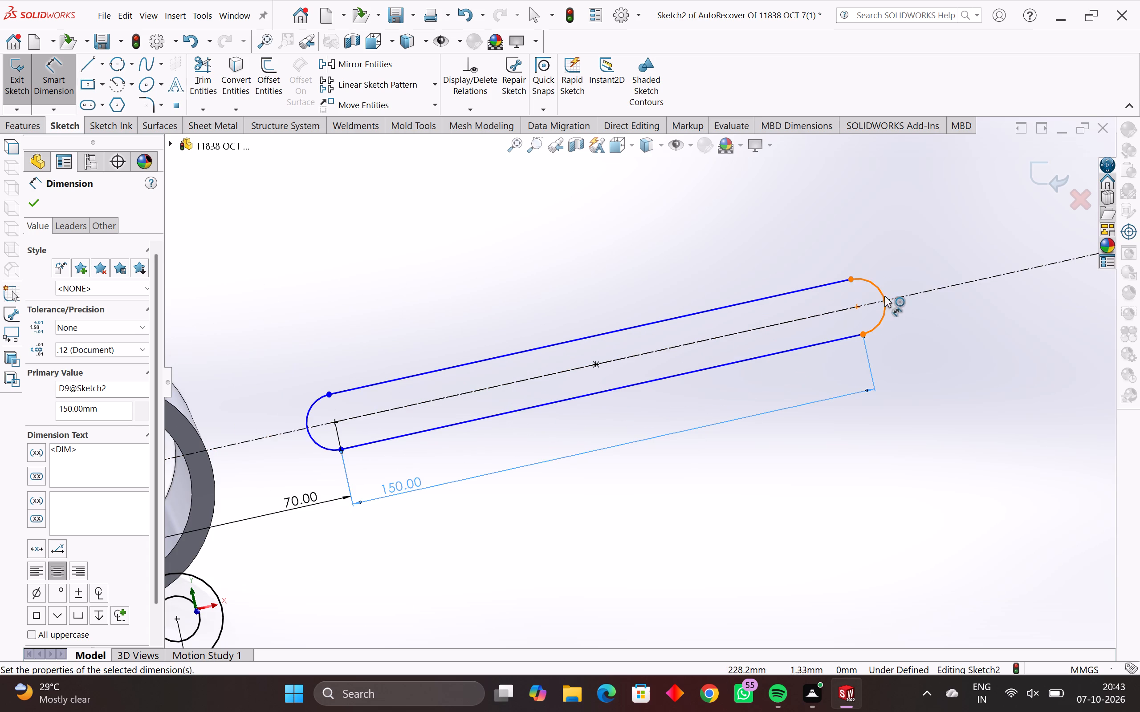
key("Escape")
key("Escape")
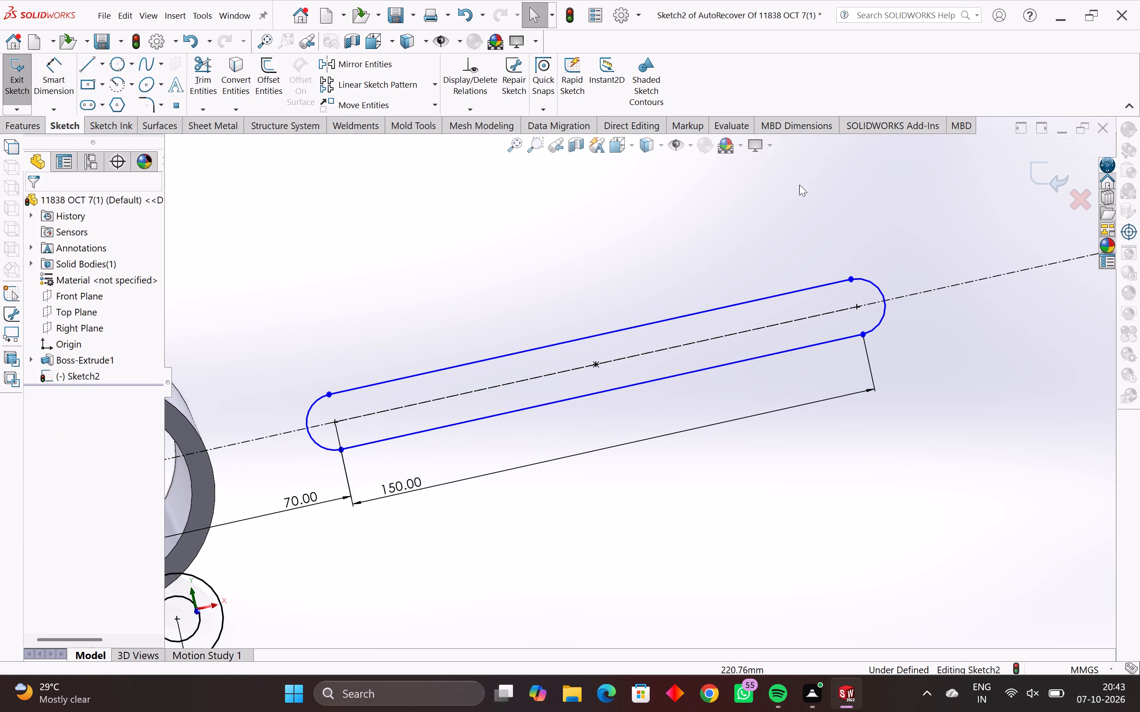
Sketch two concentric circles on the centerline just beyond the slot's far end, with radii of about 12 mm and 6.5 mm.
left_click(119, 66)
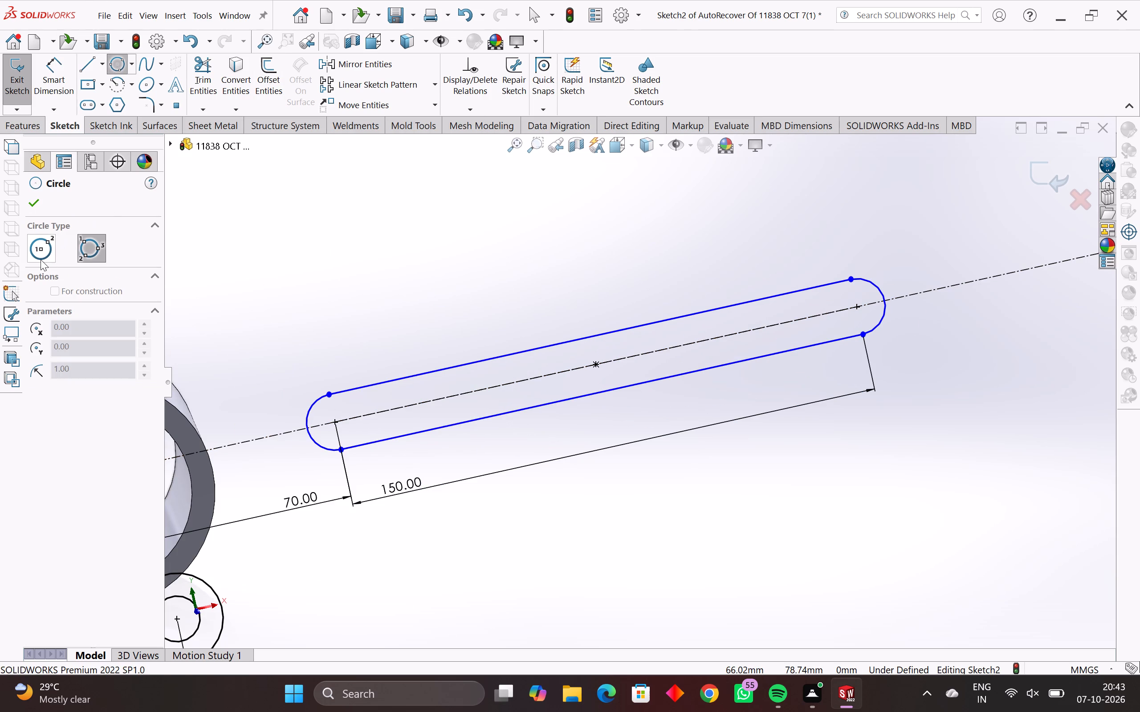
left_click(41, 250)
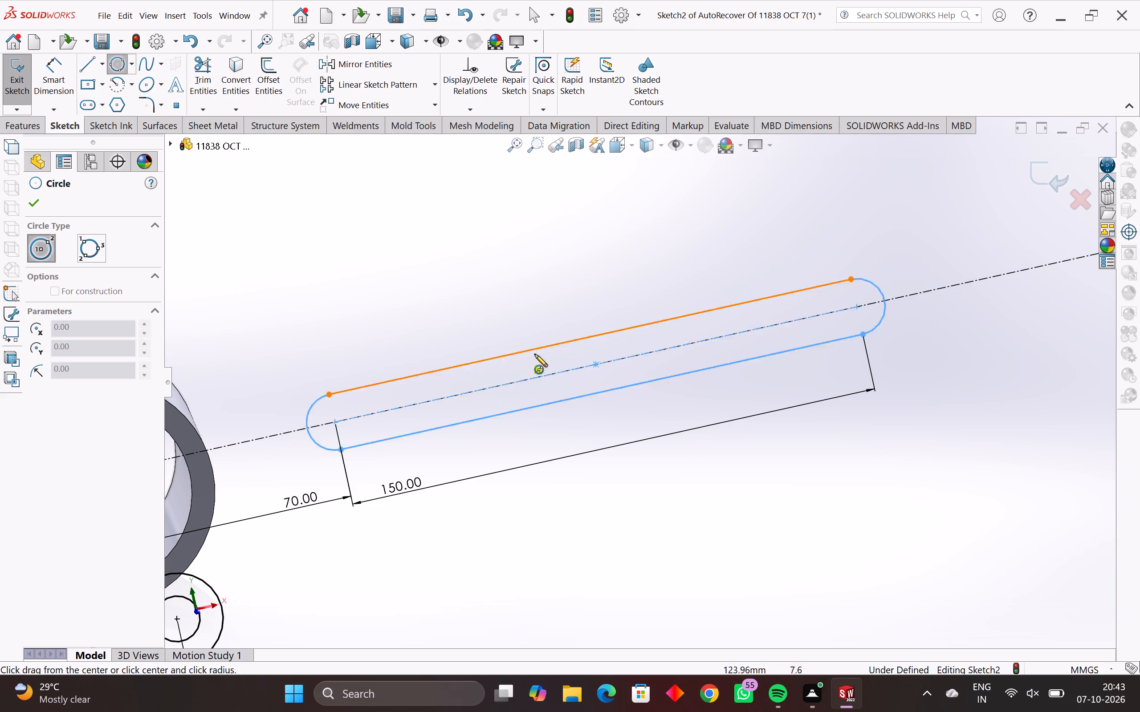
left_click(949, 287)
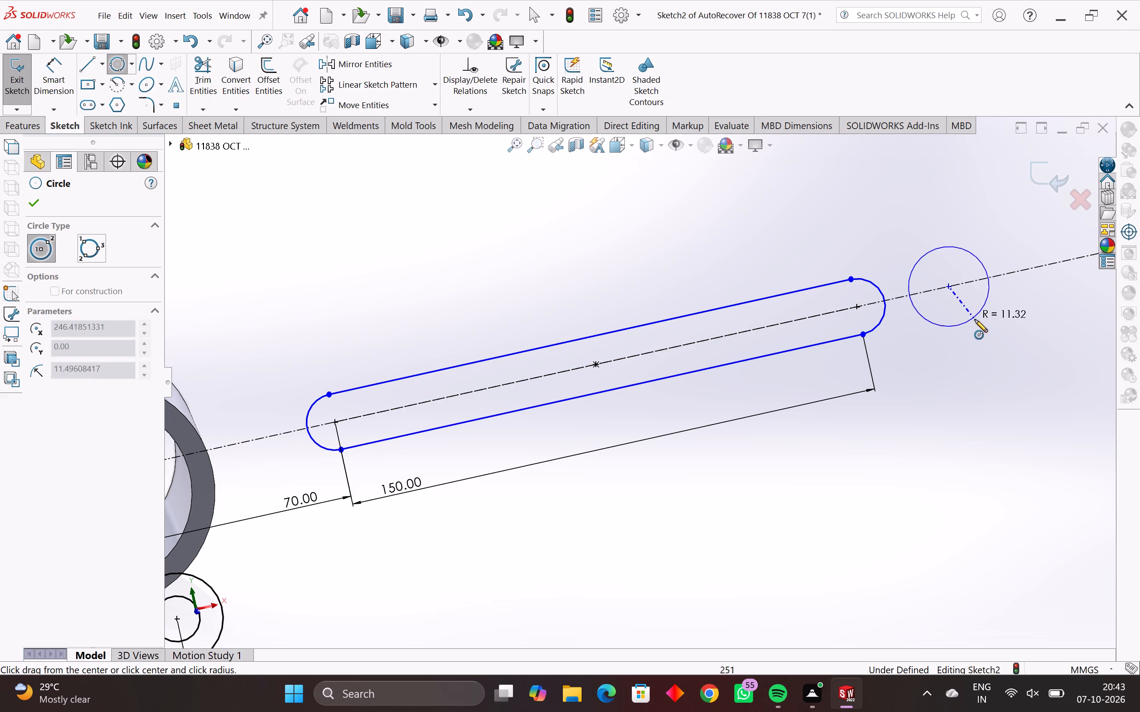
left_click(975, 320)
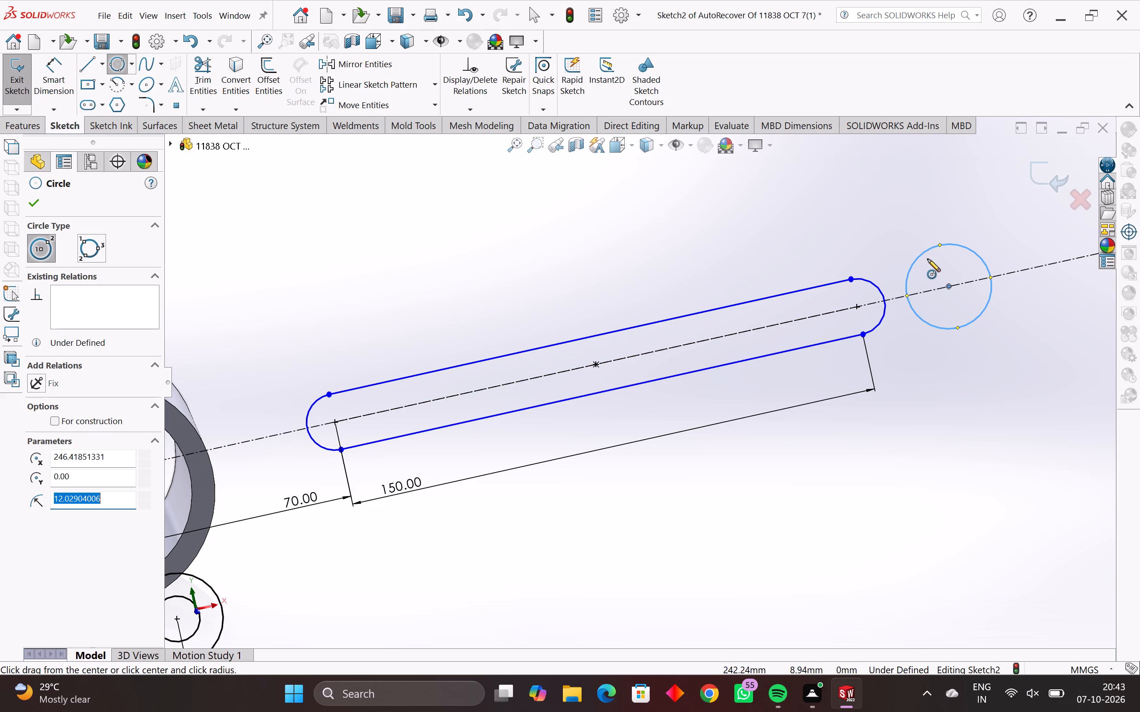
scroll(953, 312, "up", 1)
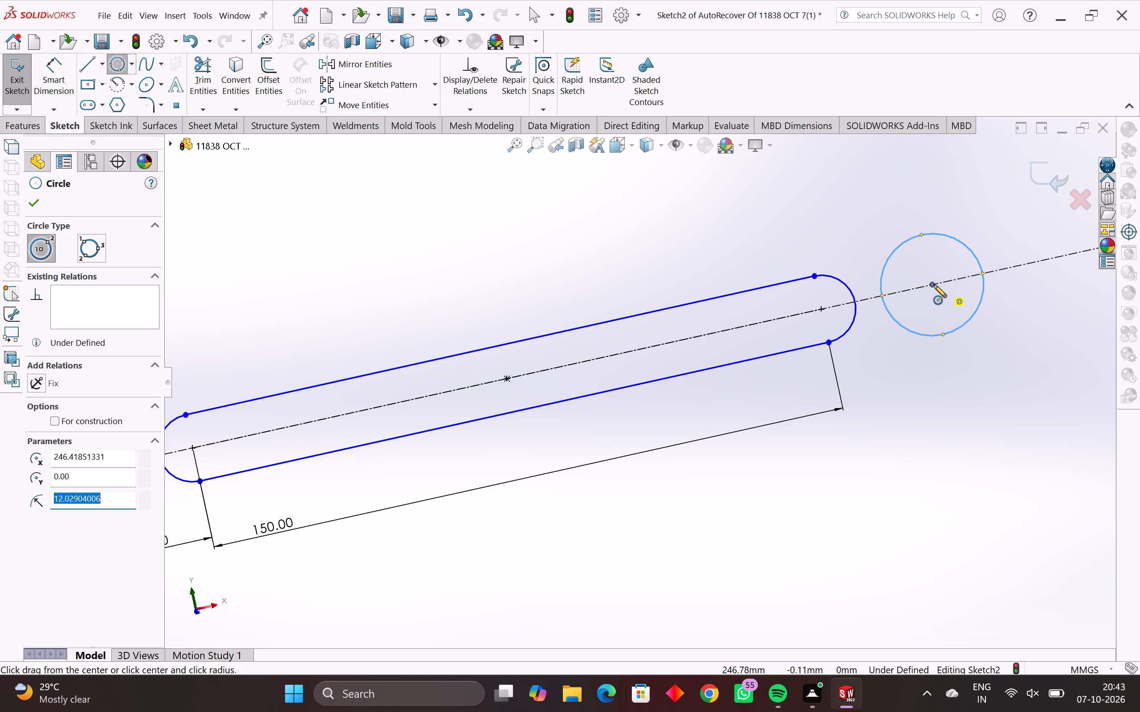
left_click(934, 284)
left_click(949, 306)
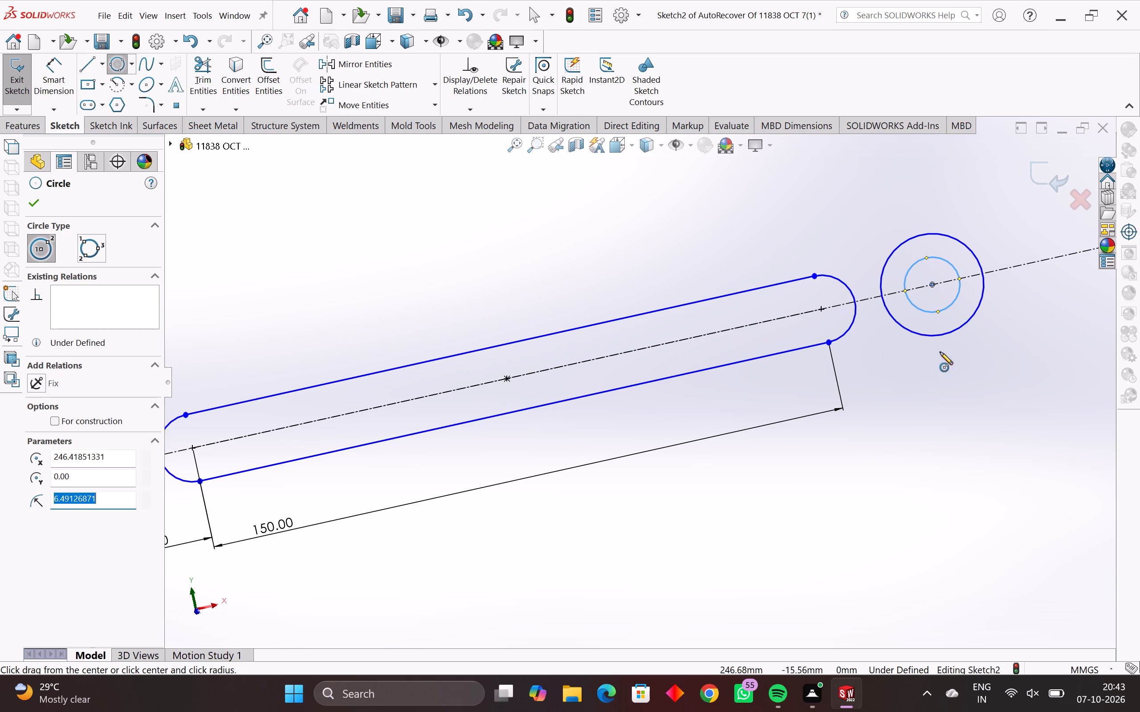
Dimension the distance from the slot's far end arc centre to the centre of the two circles as 30 mm.
left_click(45, 65)
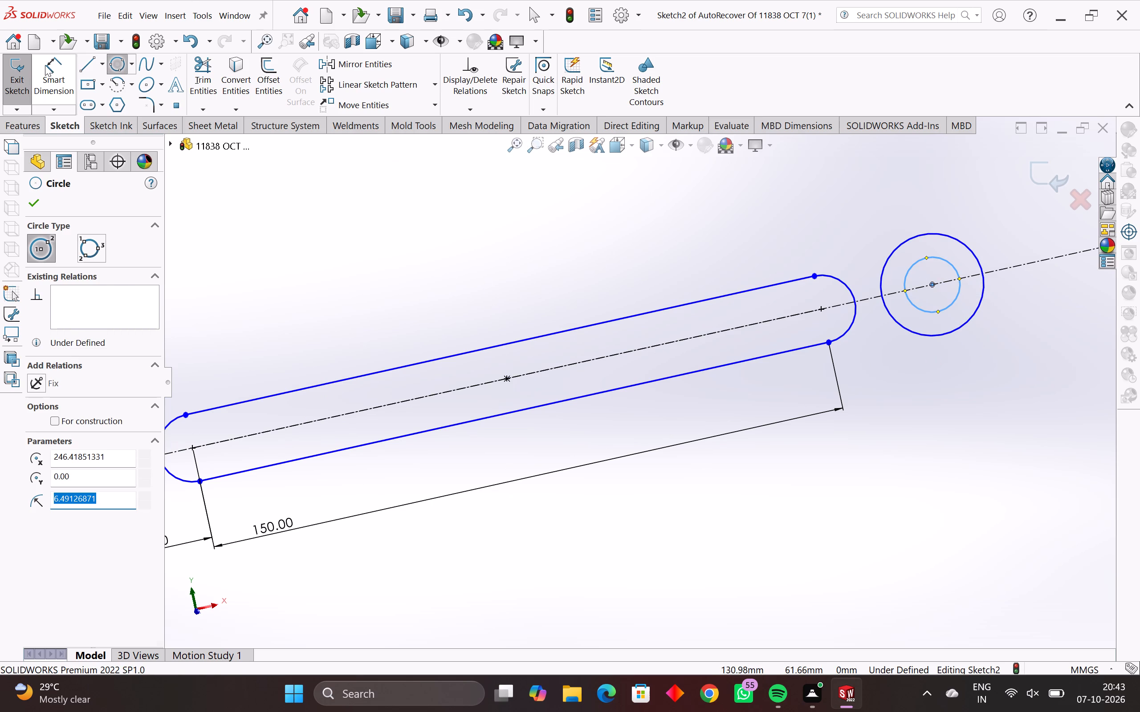
left_click(822, 307)
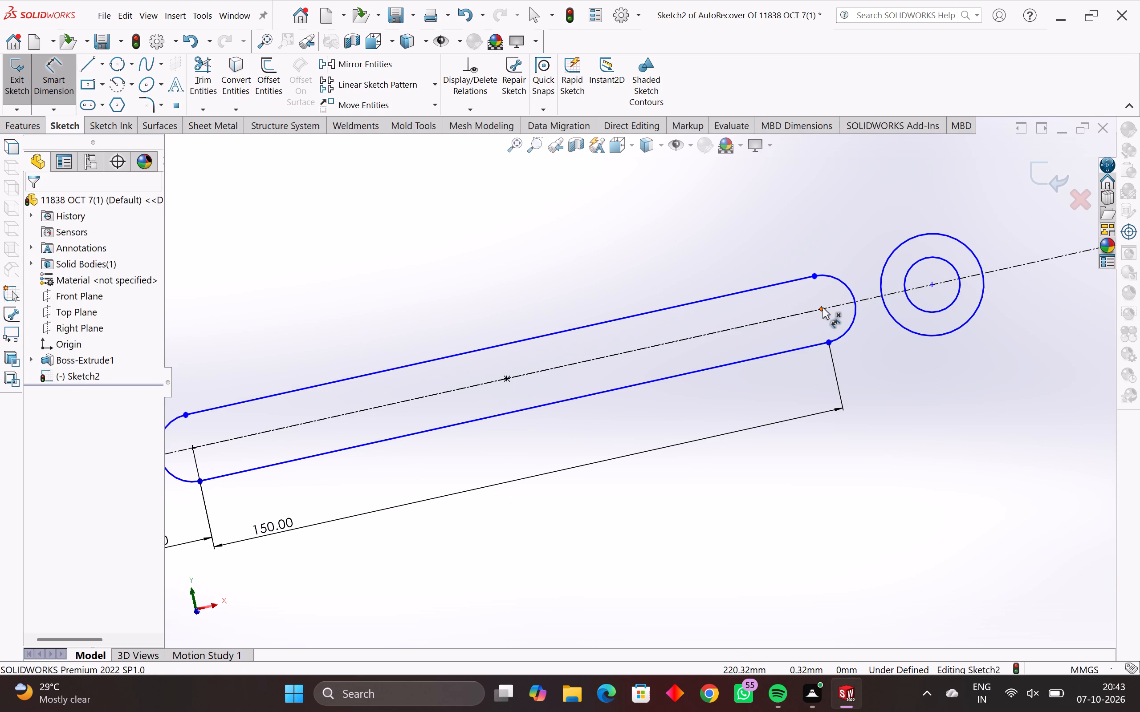
left_click(932, 282)
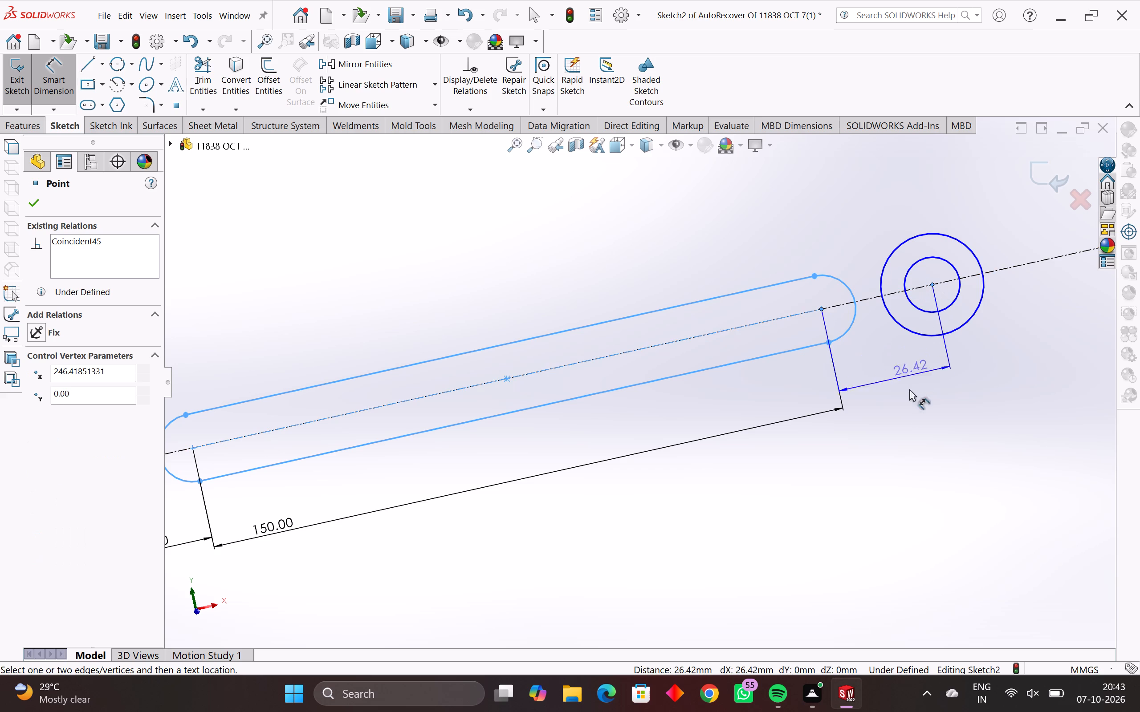
left_click(908, 393)
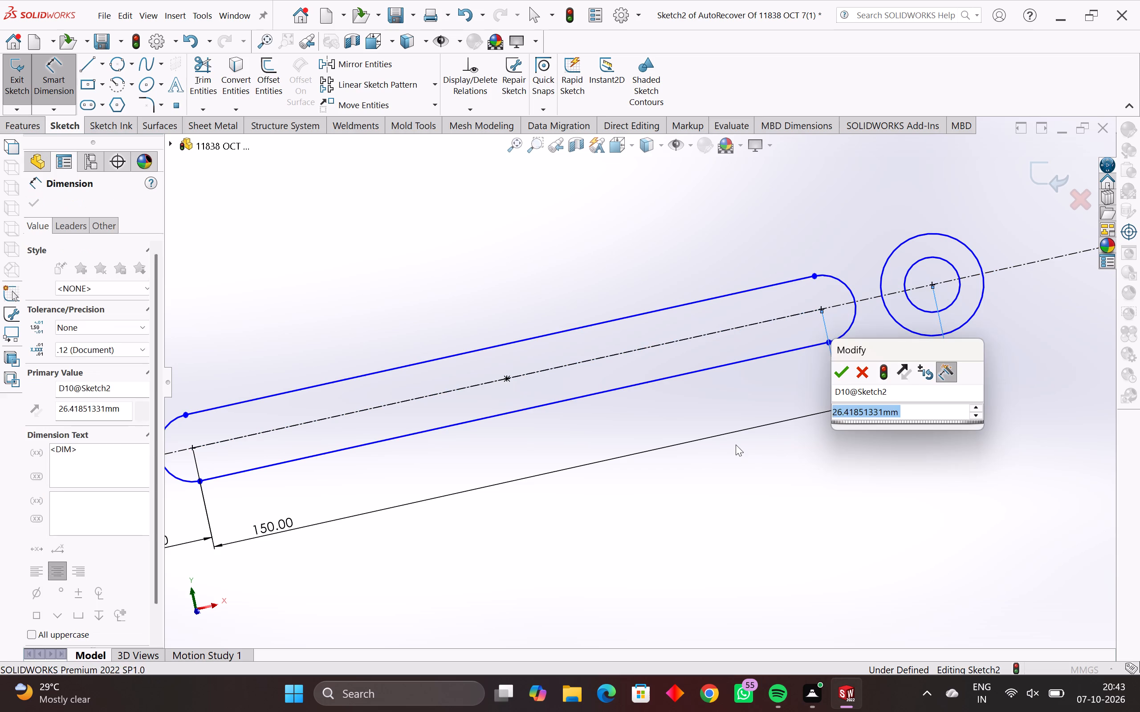
type("30")
key("Return")
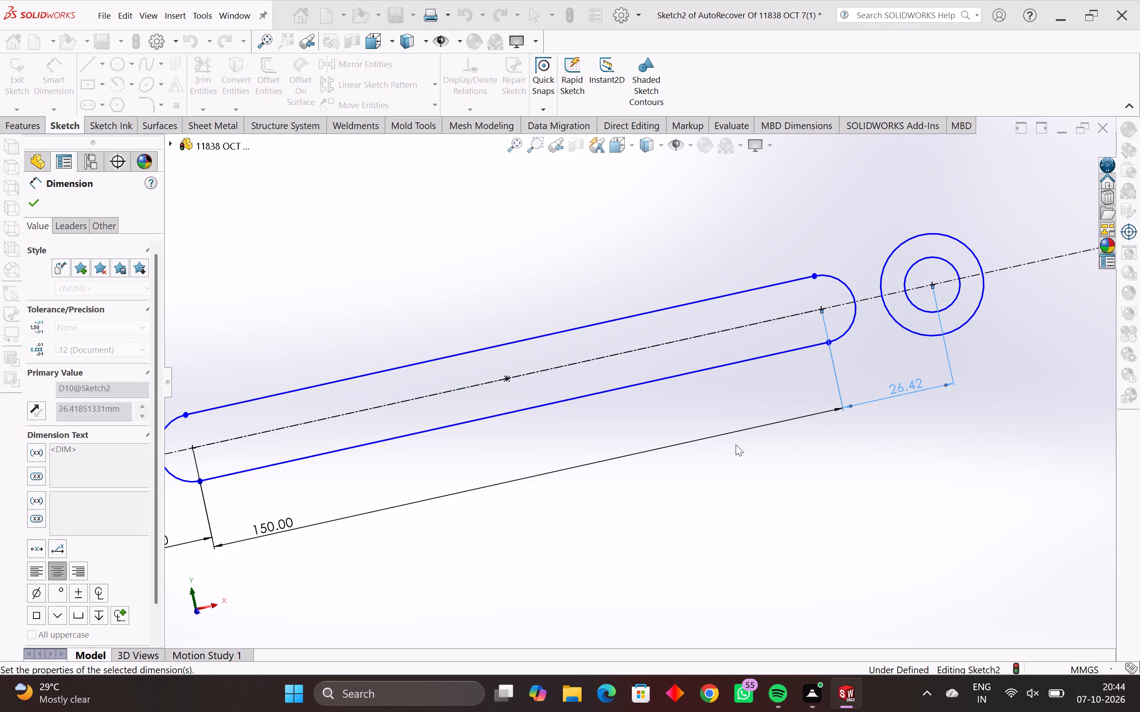
key("Escape")
key("Escape")
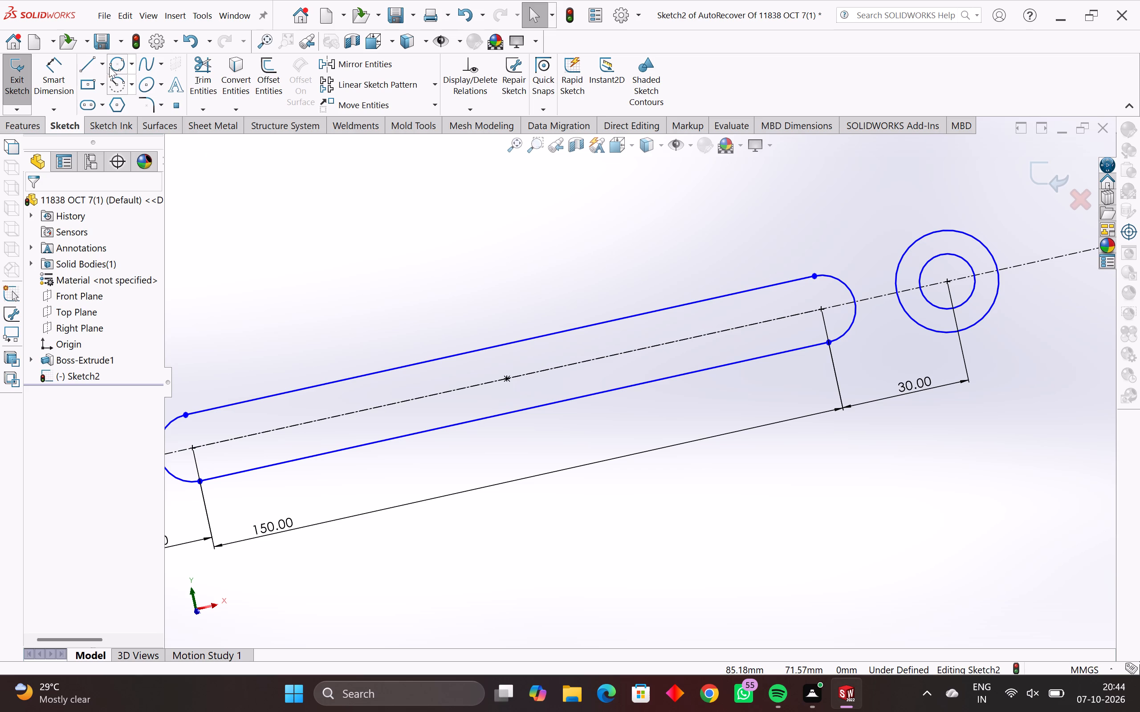
Dimension the outer circle beyond the slot to a diameter of 35 mm.
left_click(46, 75)
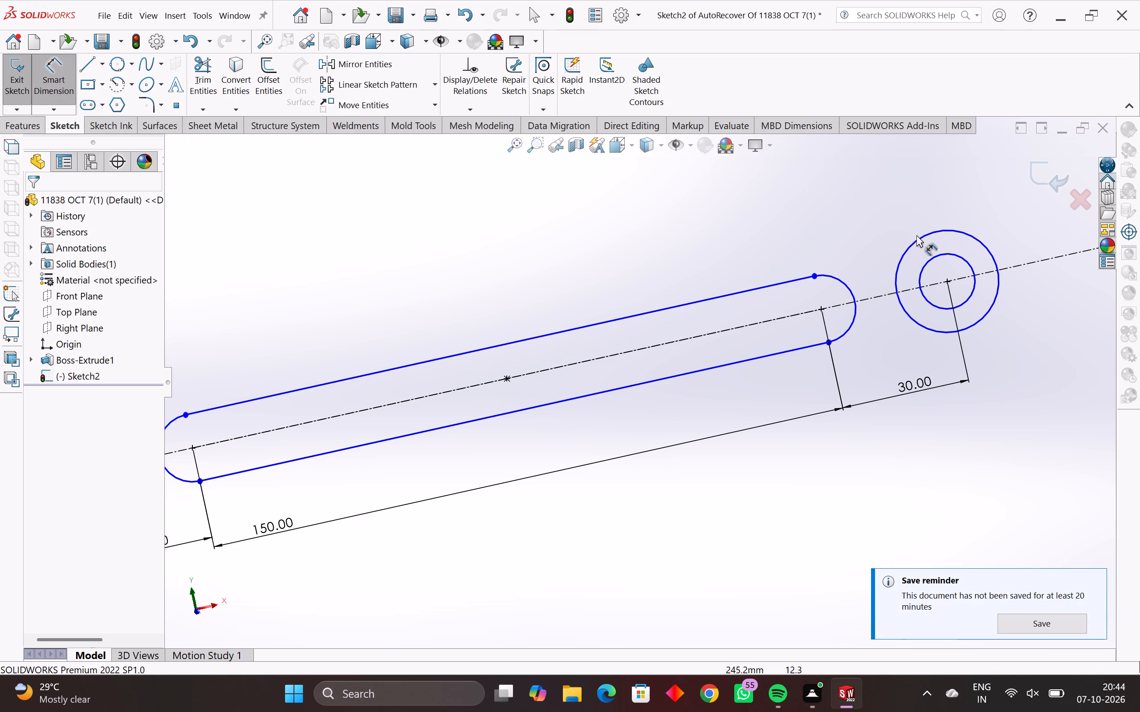
left_click(917, 238)
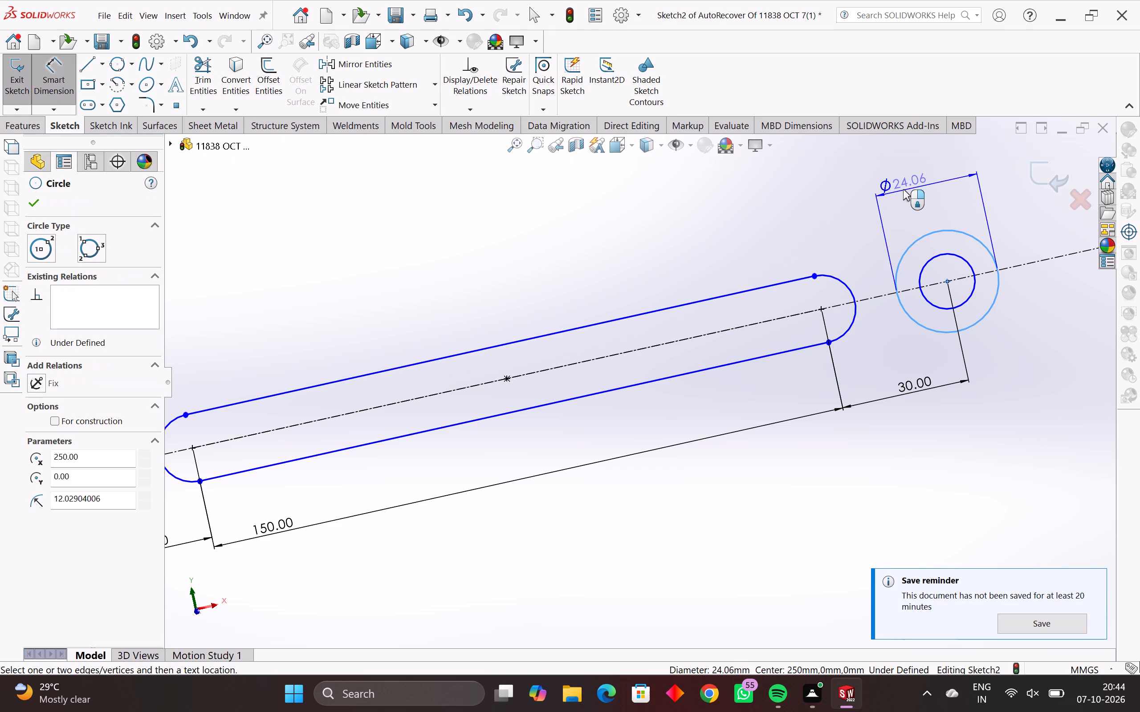
left_click(903, 189)
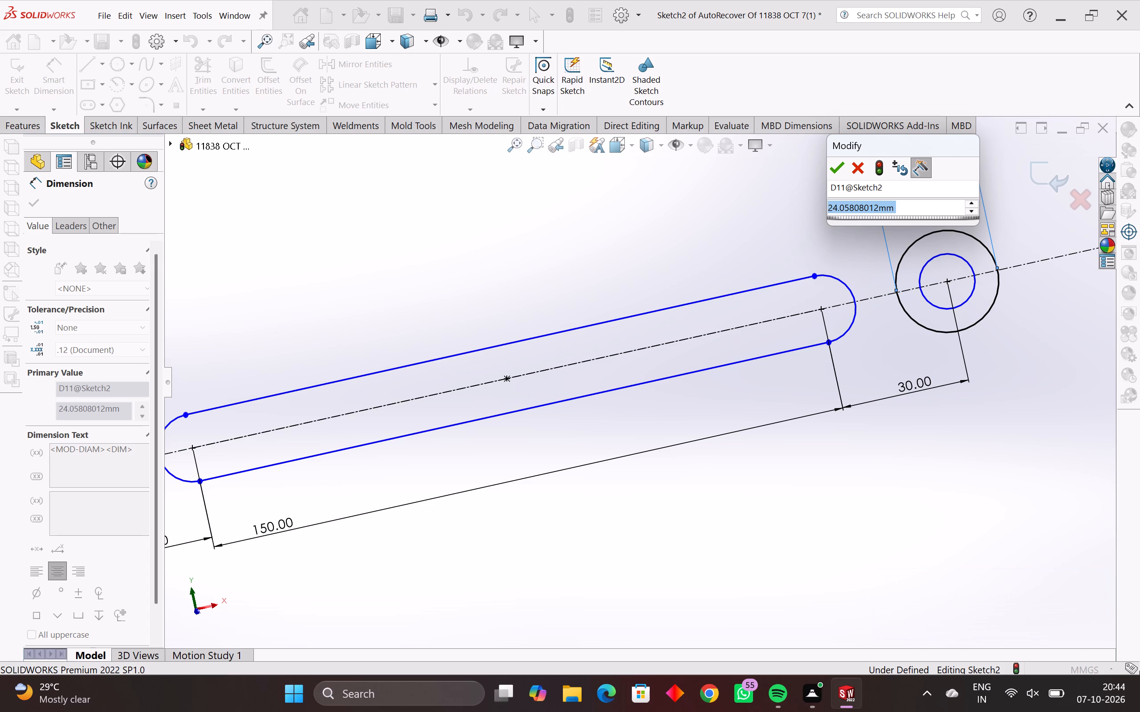
type("35")
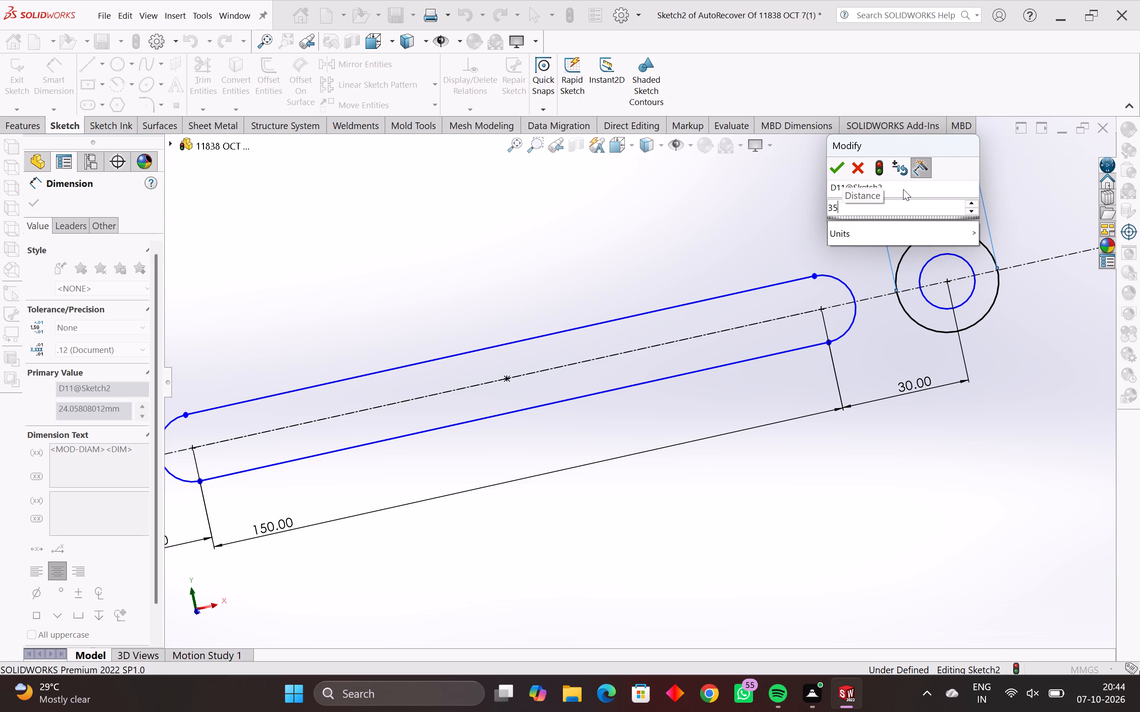
key("Return")
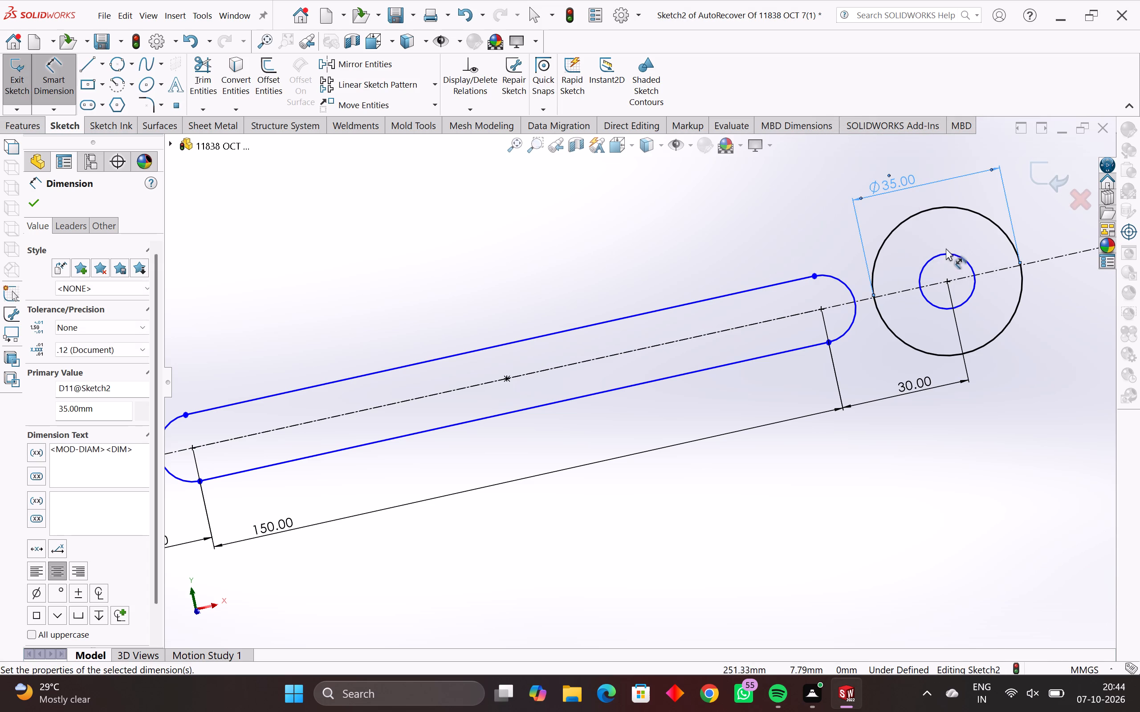
Dimension the inner circle beyond the slot to a diameter of 24 mm.
left_click(945, 255)
left_click(936, 225)
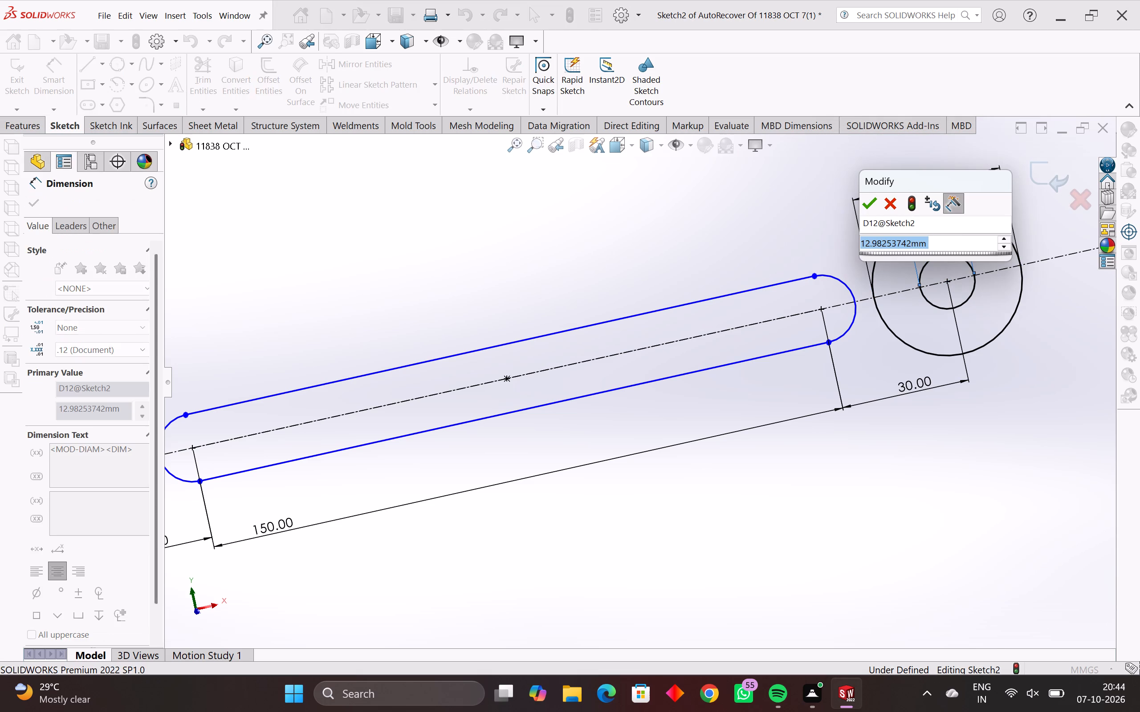
type("24")
key("Return")
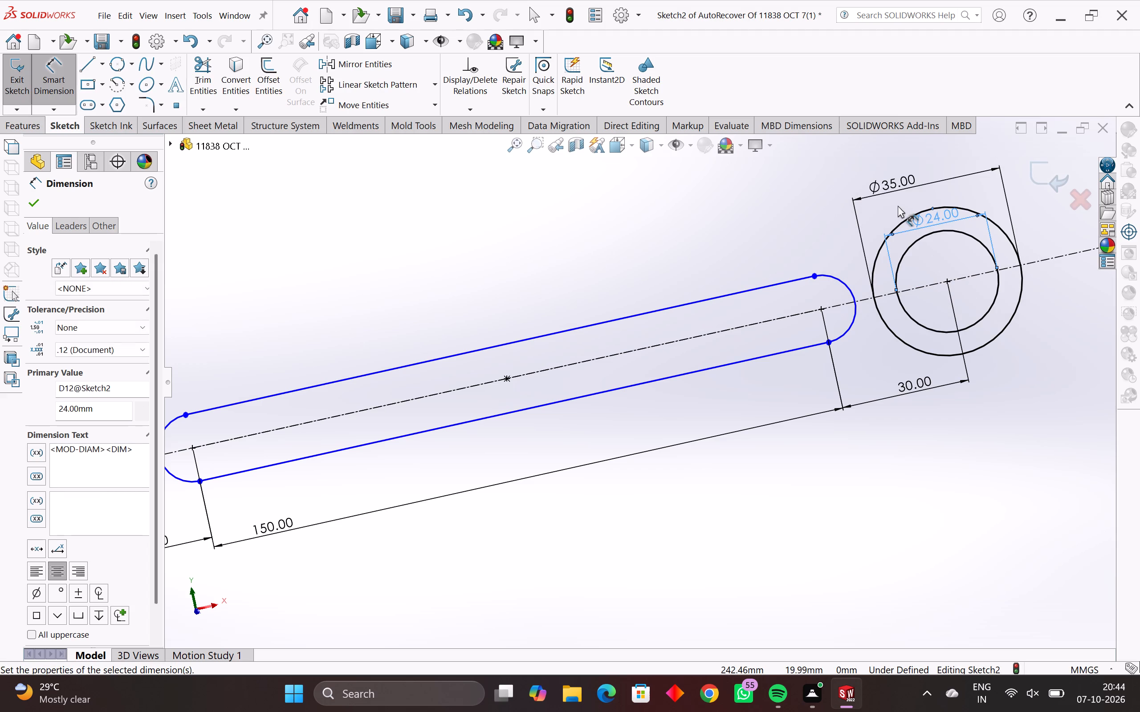
key("Escape")
key("Escape")
Check the distance from the origin to the centre of the two concentric circles without placing a dimension.
scroll(918, 293, "down", 3)
scroll(861, 283, "down", 1)
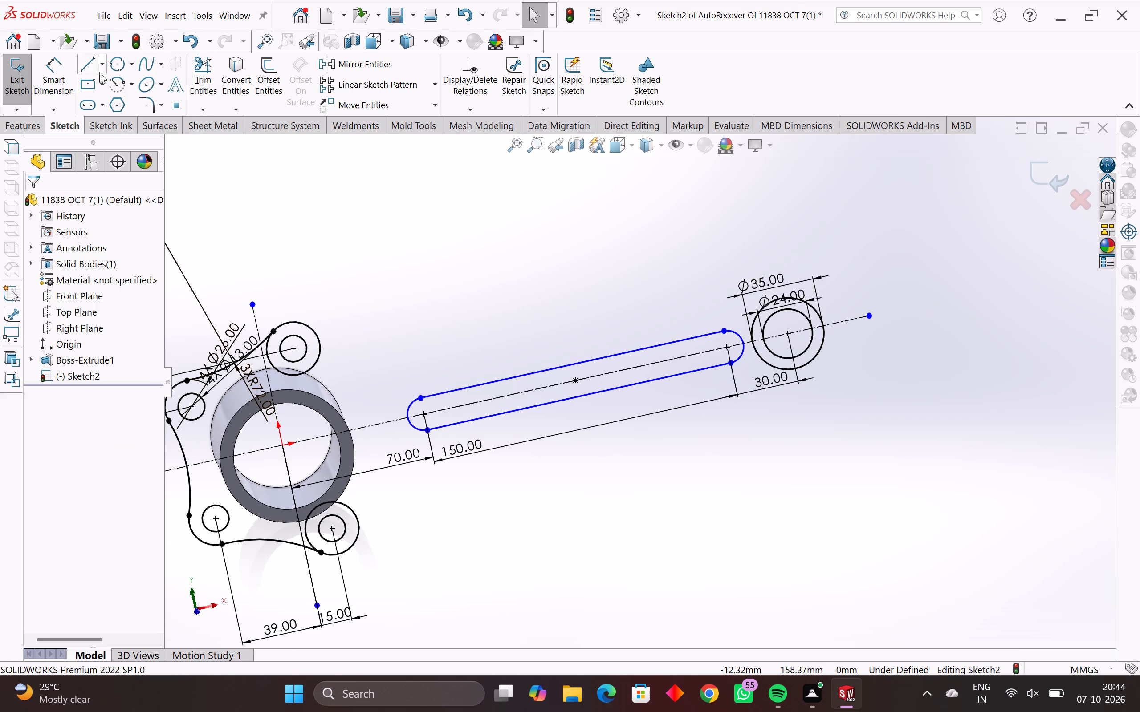
left_click(57, 66)
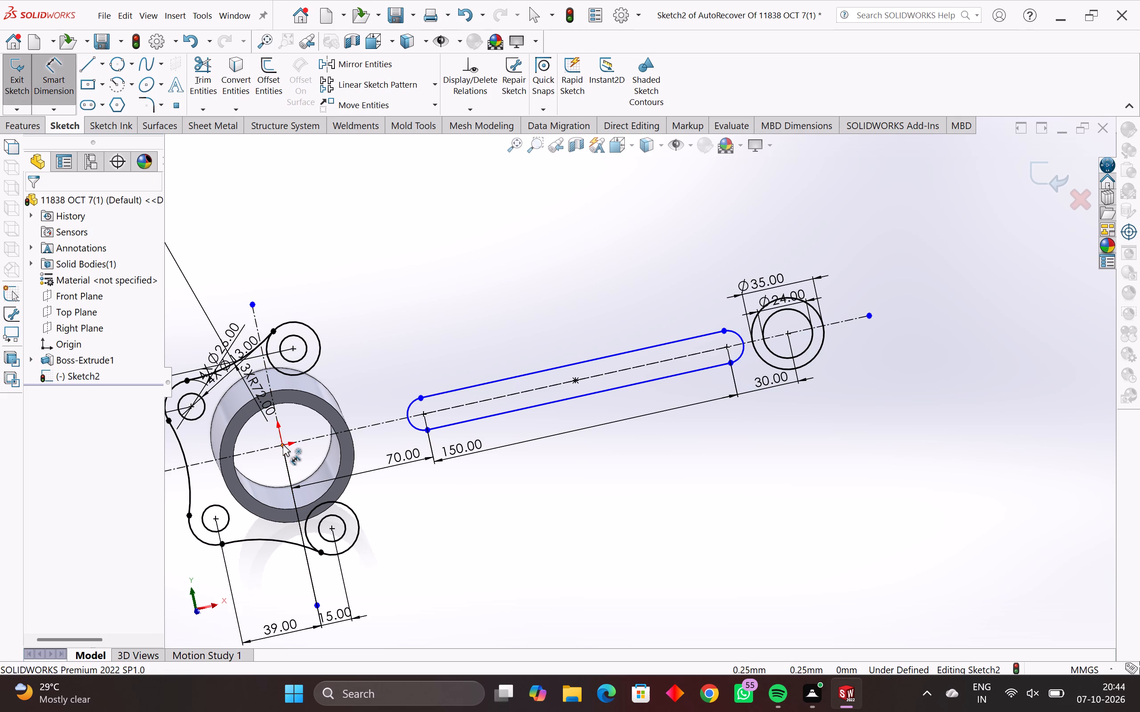
left_click(283, 445)
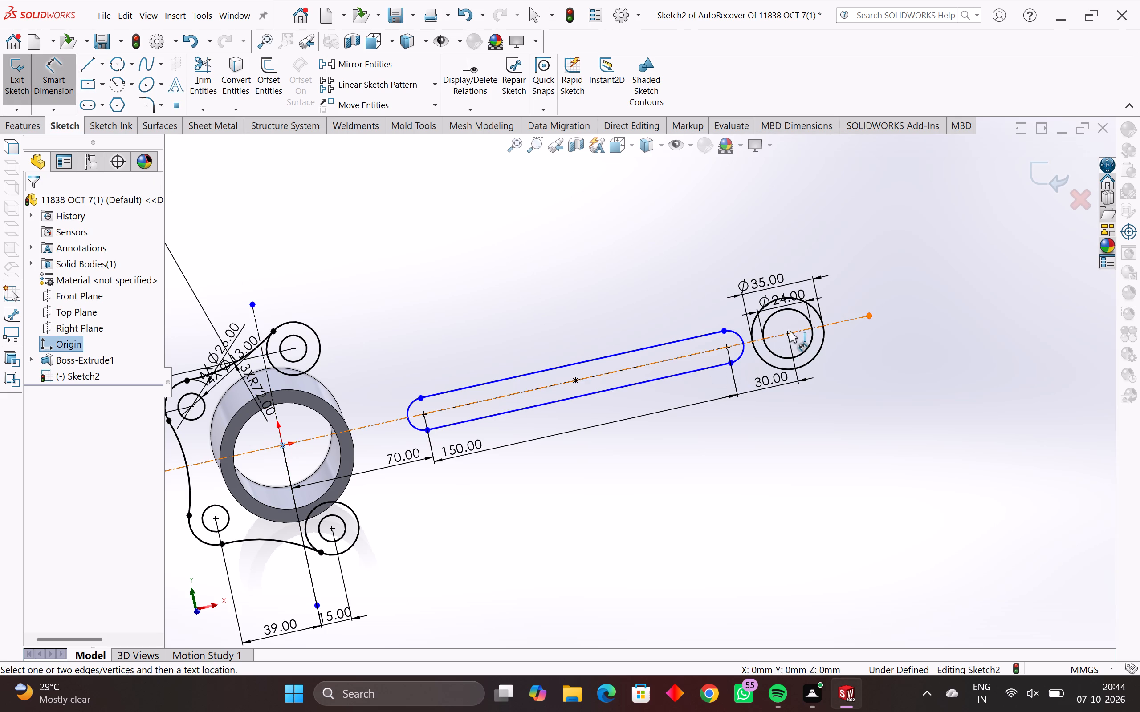
left_click(787, 333)
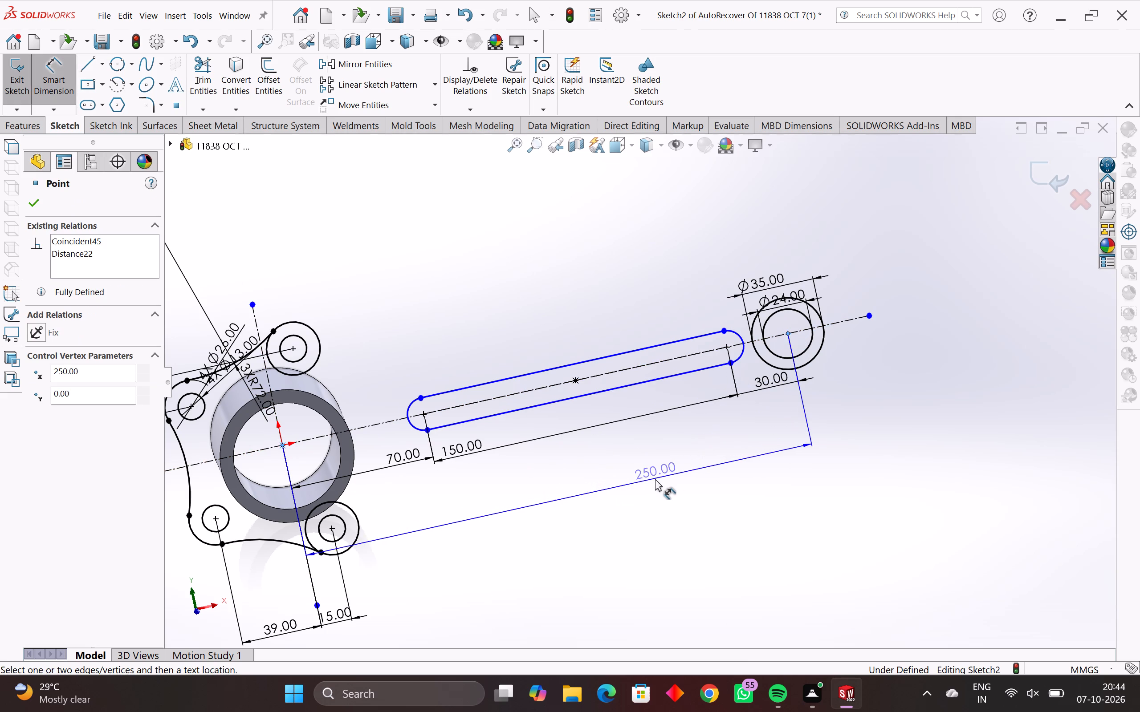
key("Escape")
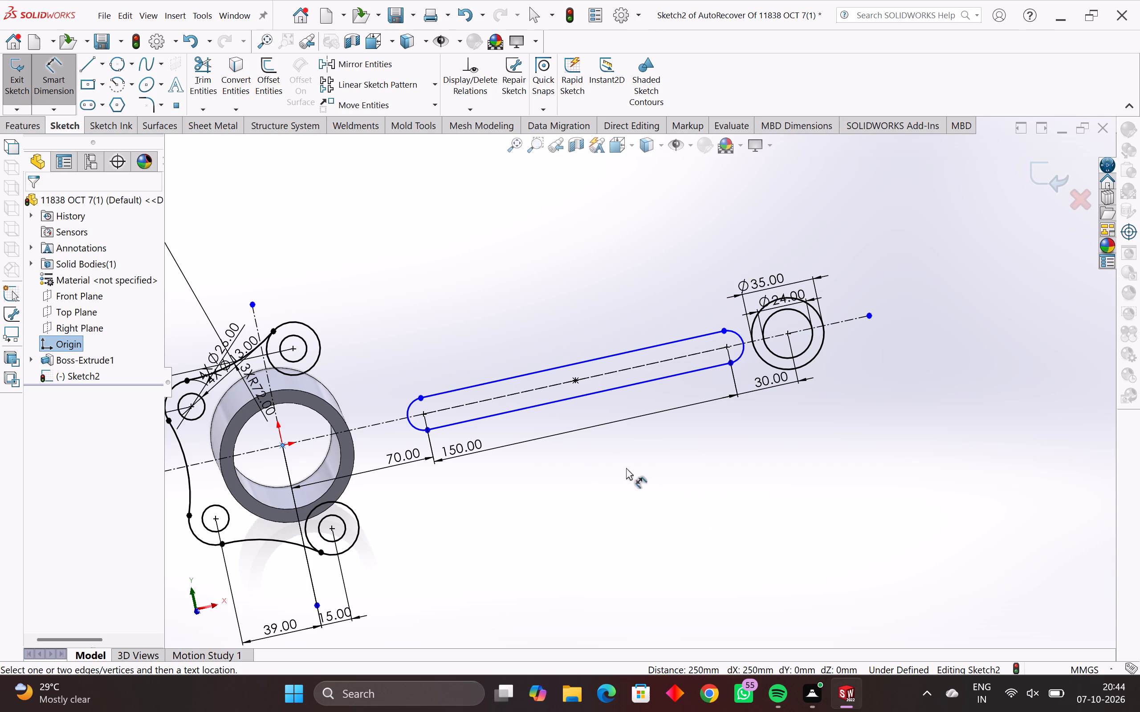
Sketch a closed rectangular outline of four lines around the slot, about 178 mm long and 55 mm high.
scroll(651, 375, "up", 2)
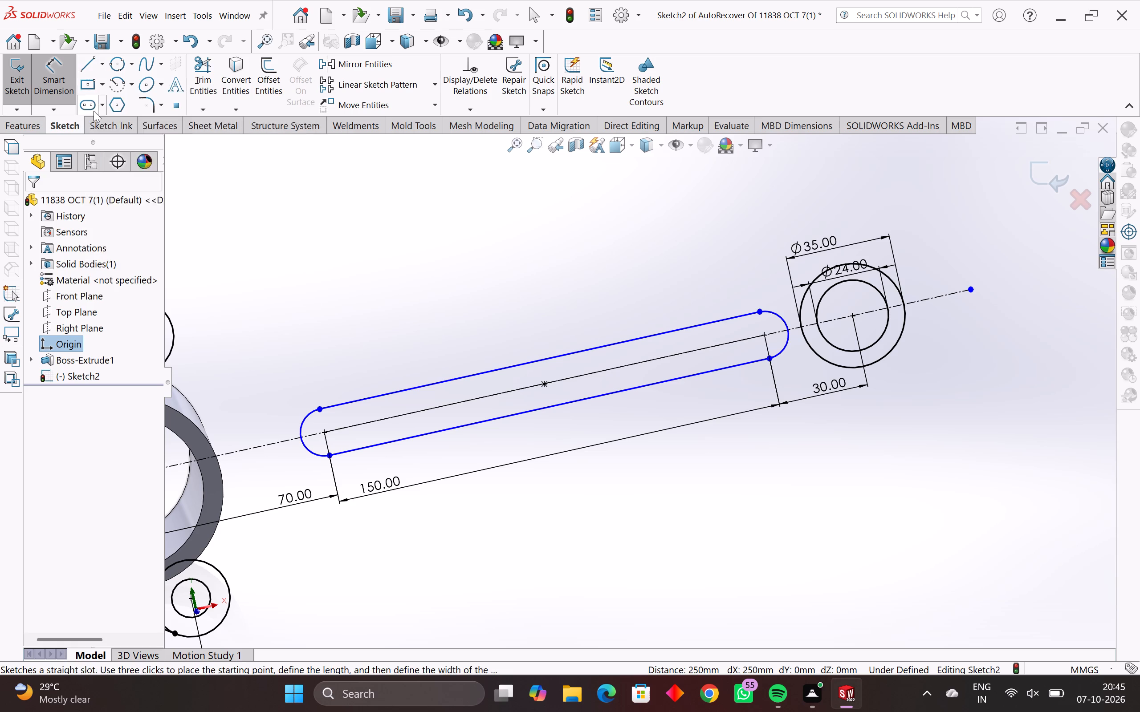
left_click(84, 67)
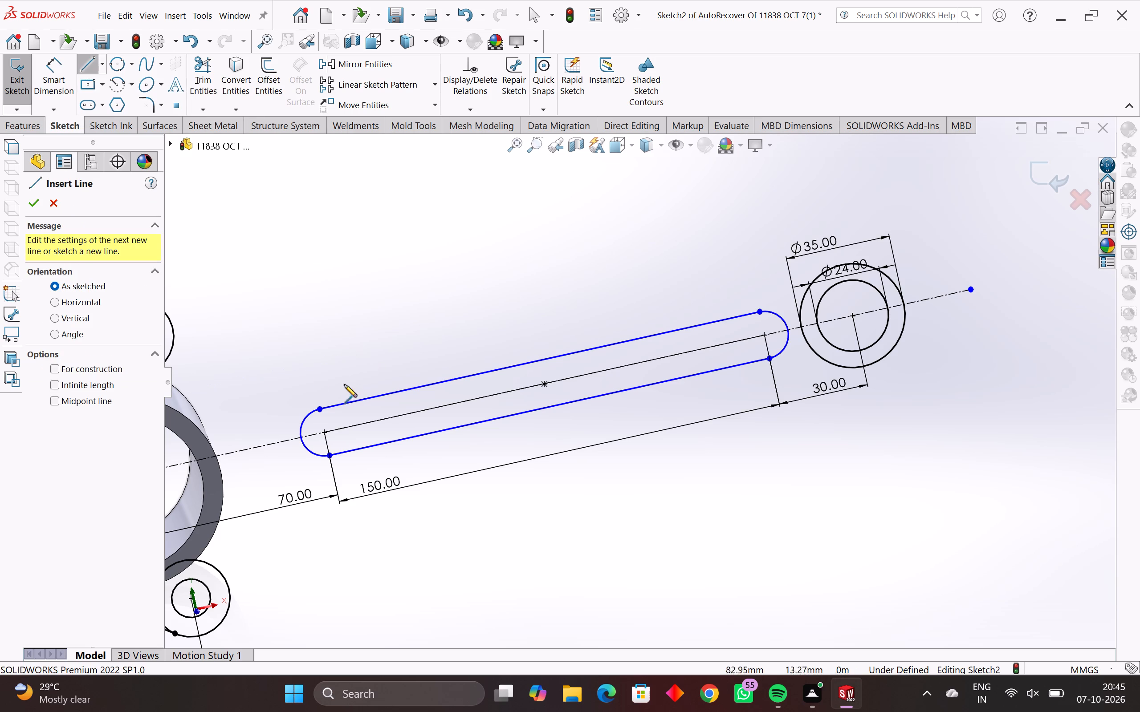
scroll(304, 393, "down", 2)
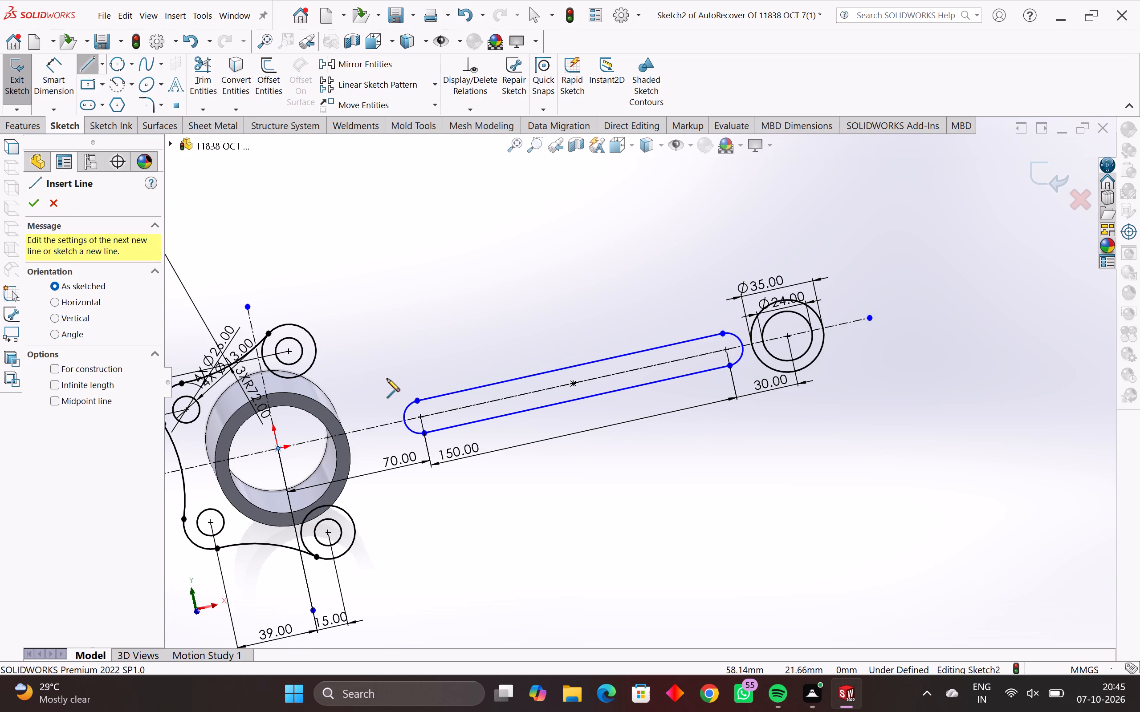
left_click(365, 380)
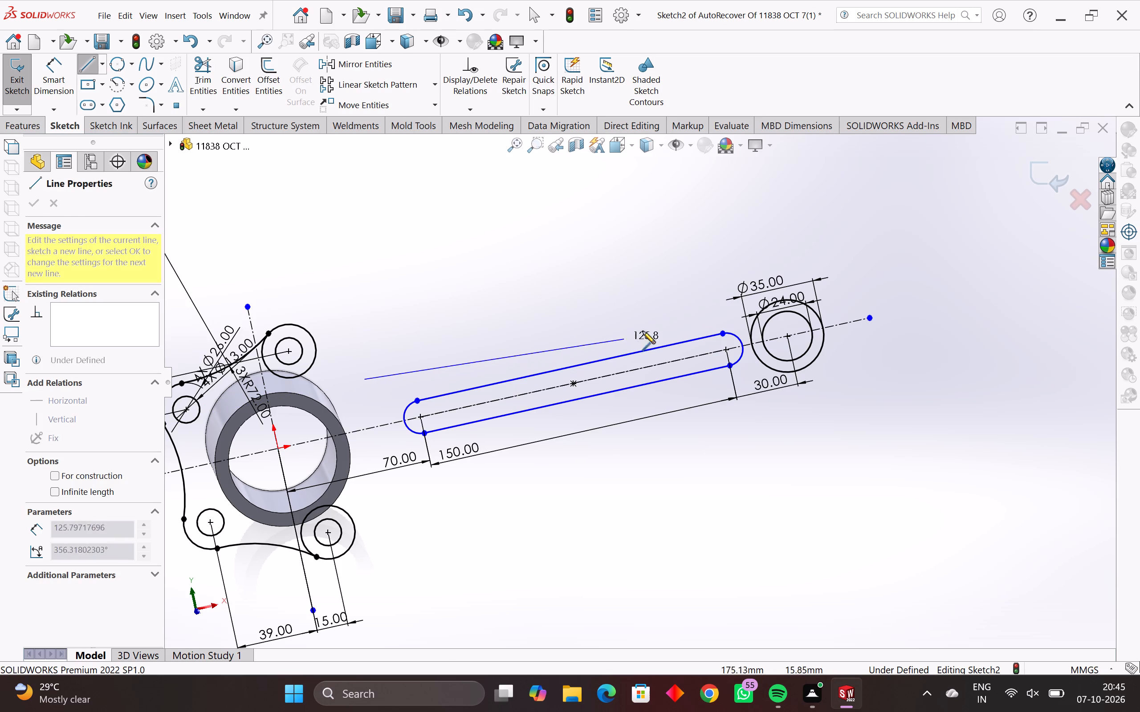
left_click(726, 297)
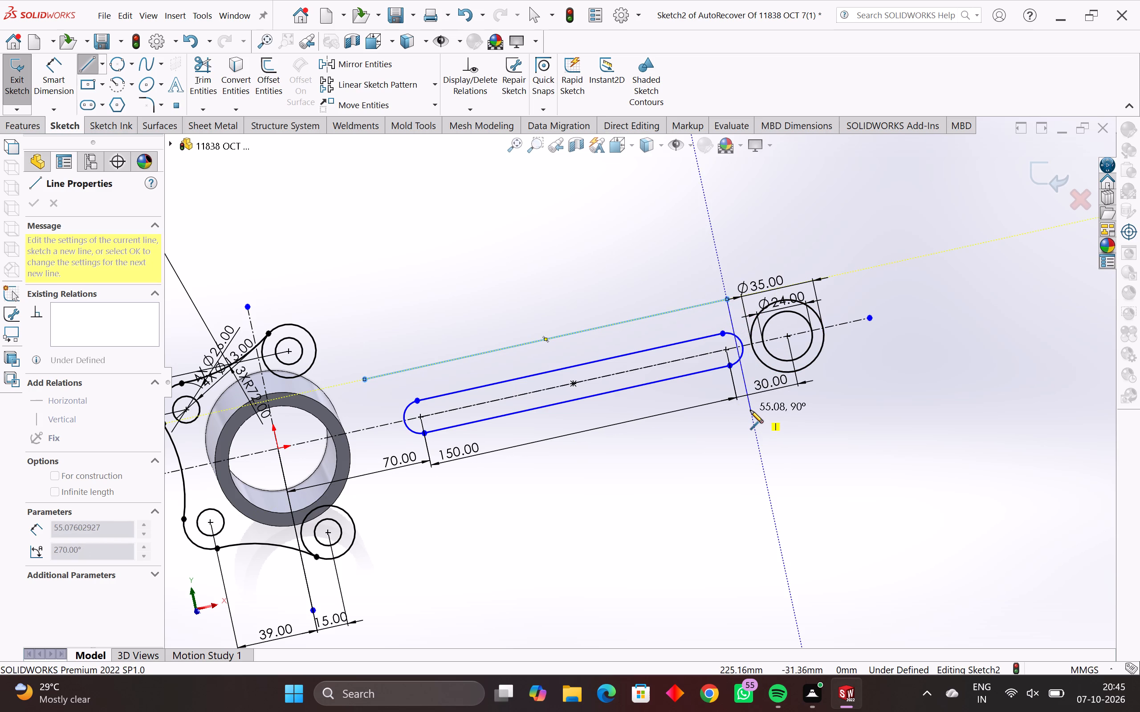
left_click(750, 410)
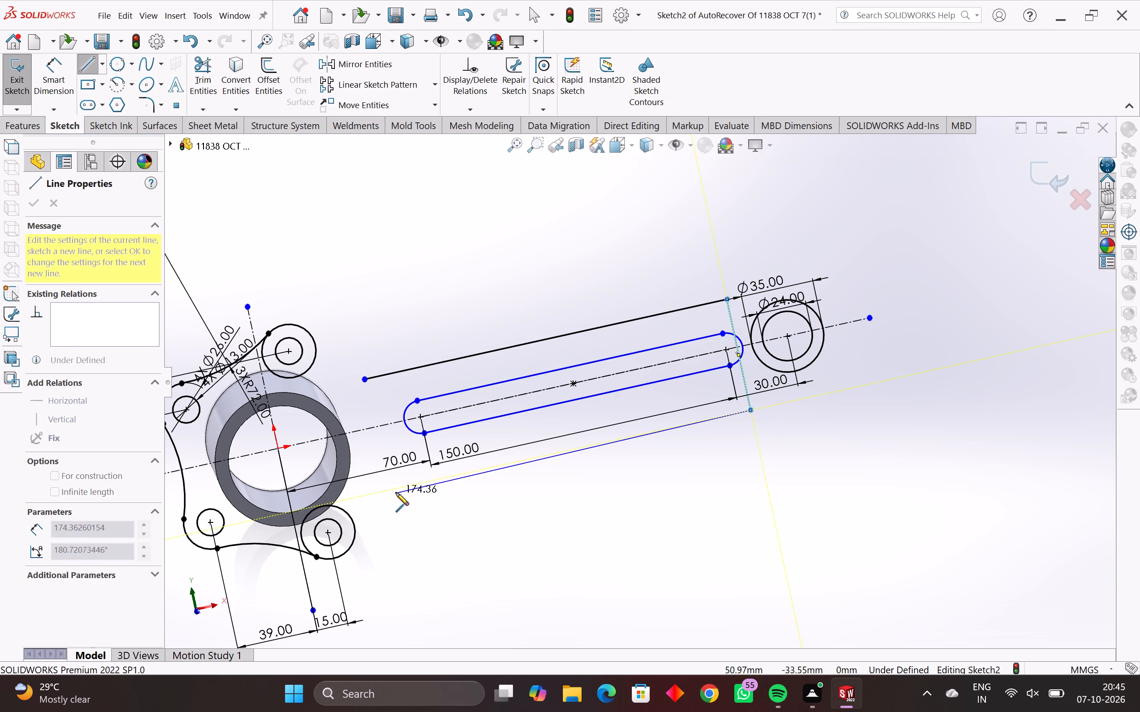
left_click(390, 489)
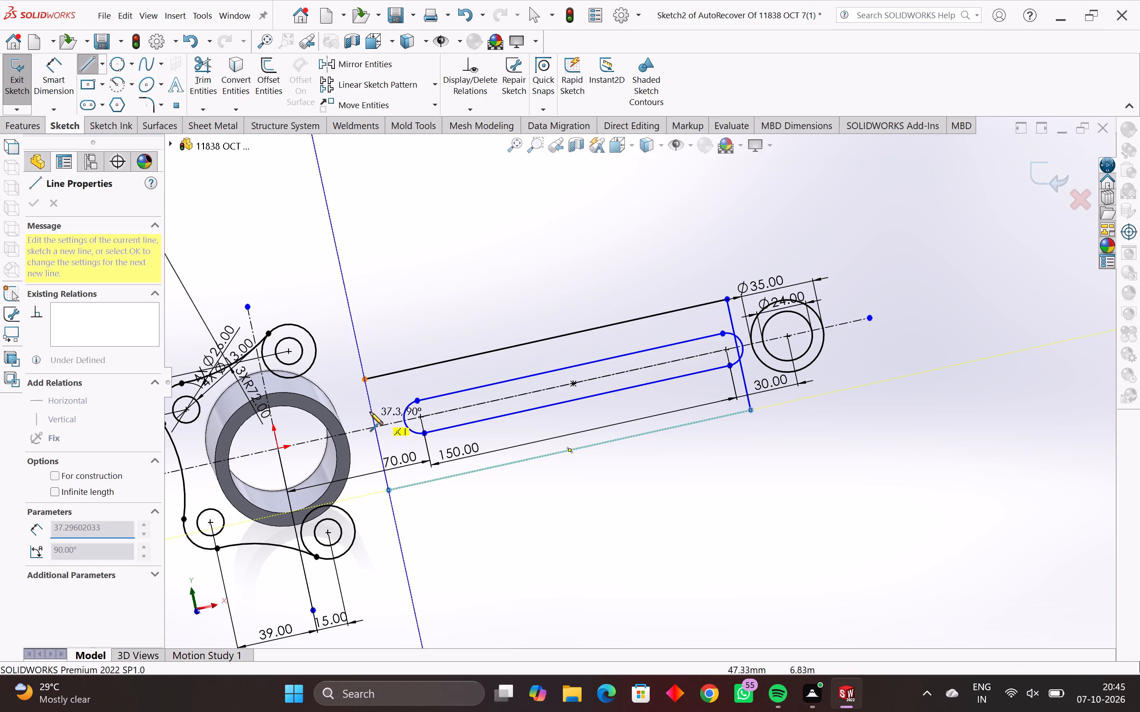
left_click(364, 380)
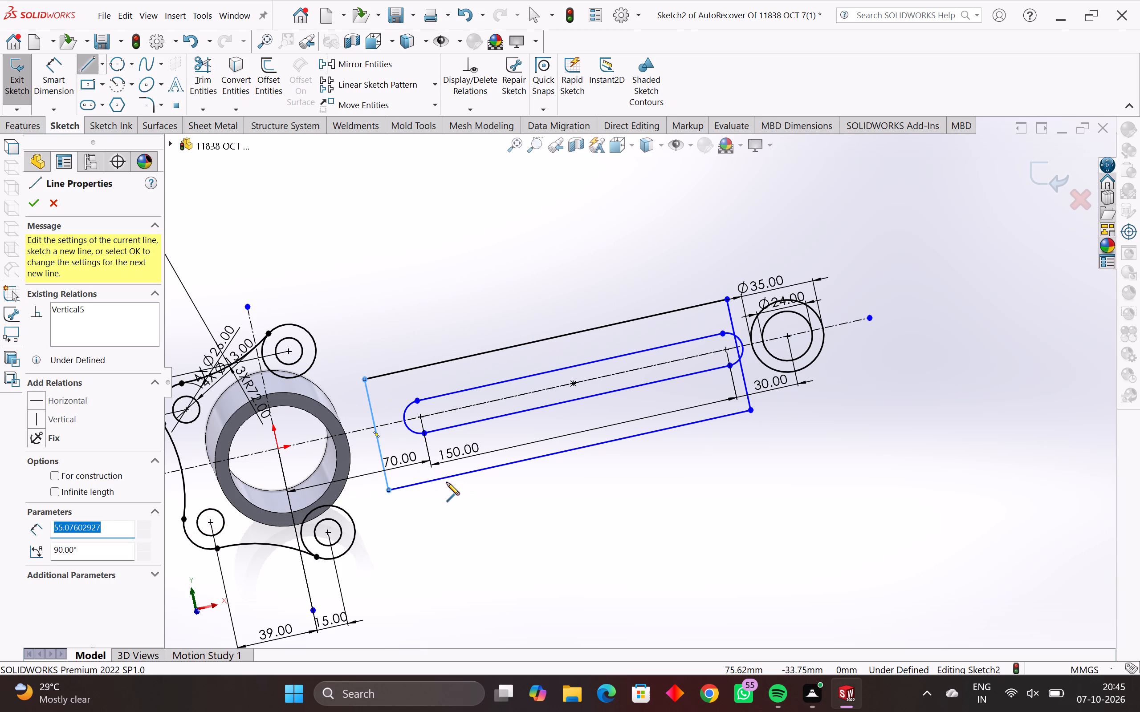
key("Escape")
key("Escape")
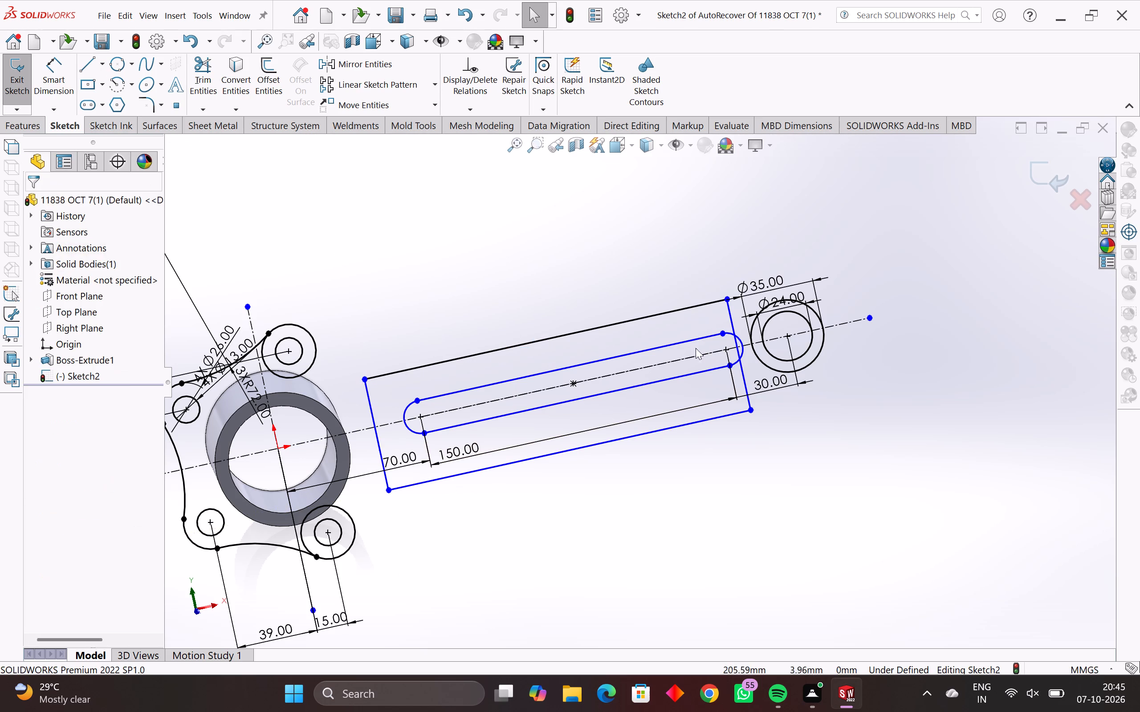
Move the outline's far end line outward along the centerline so that it crosses the two concentric circles.
scroll(708, 352, "up", 2)
scroll(769, 353, "up", 3)
left_click_drag(687, 303, 772, 284)
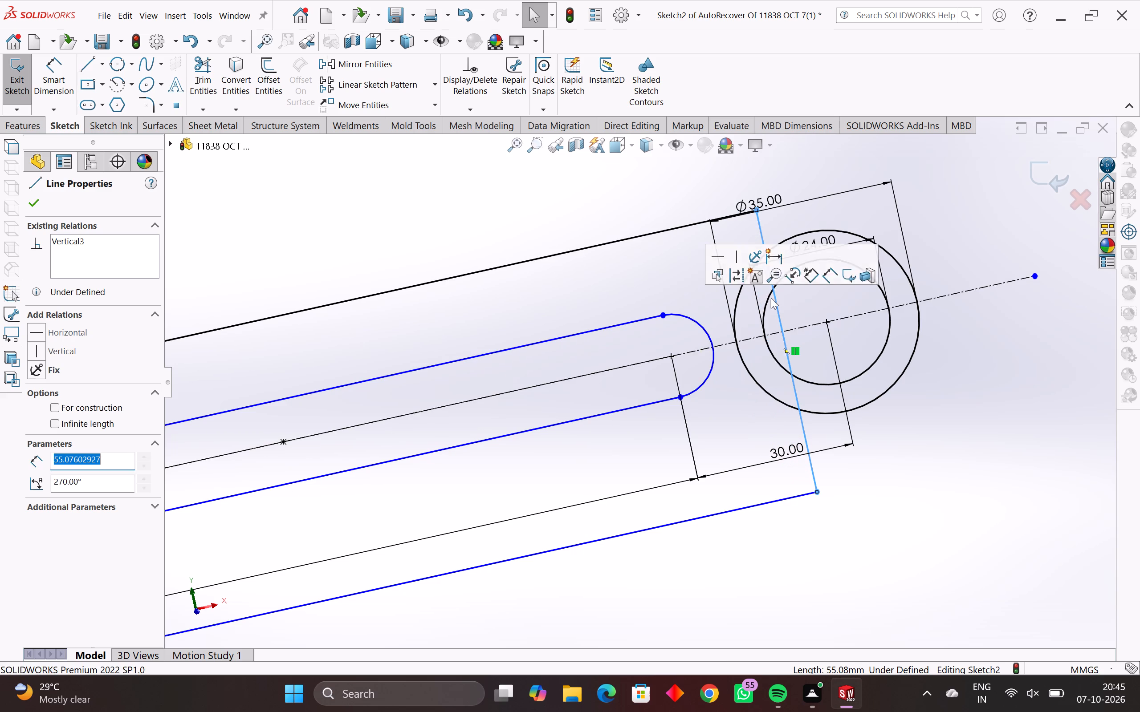
key("Escape")
key("Escape")
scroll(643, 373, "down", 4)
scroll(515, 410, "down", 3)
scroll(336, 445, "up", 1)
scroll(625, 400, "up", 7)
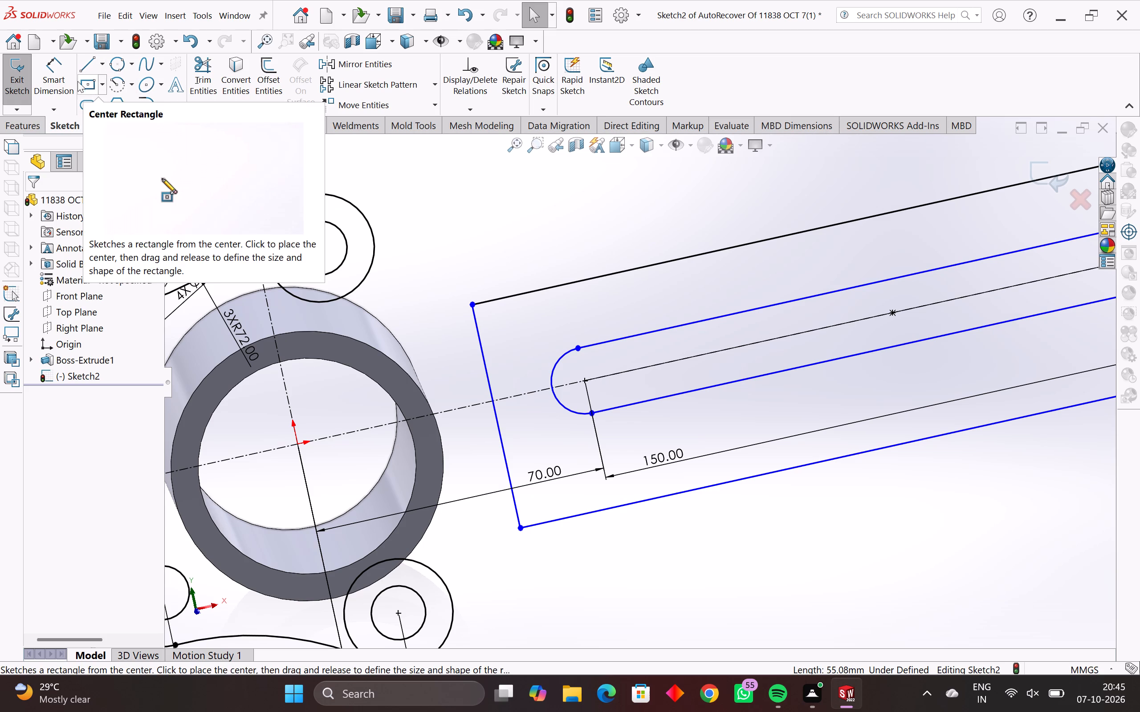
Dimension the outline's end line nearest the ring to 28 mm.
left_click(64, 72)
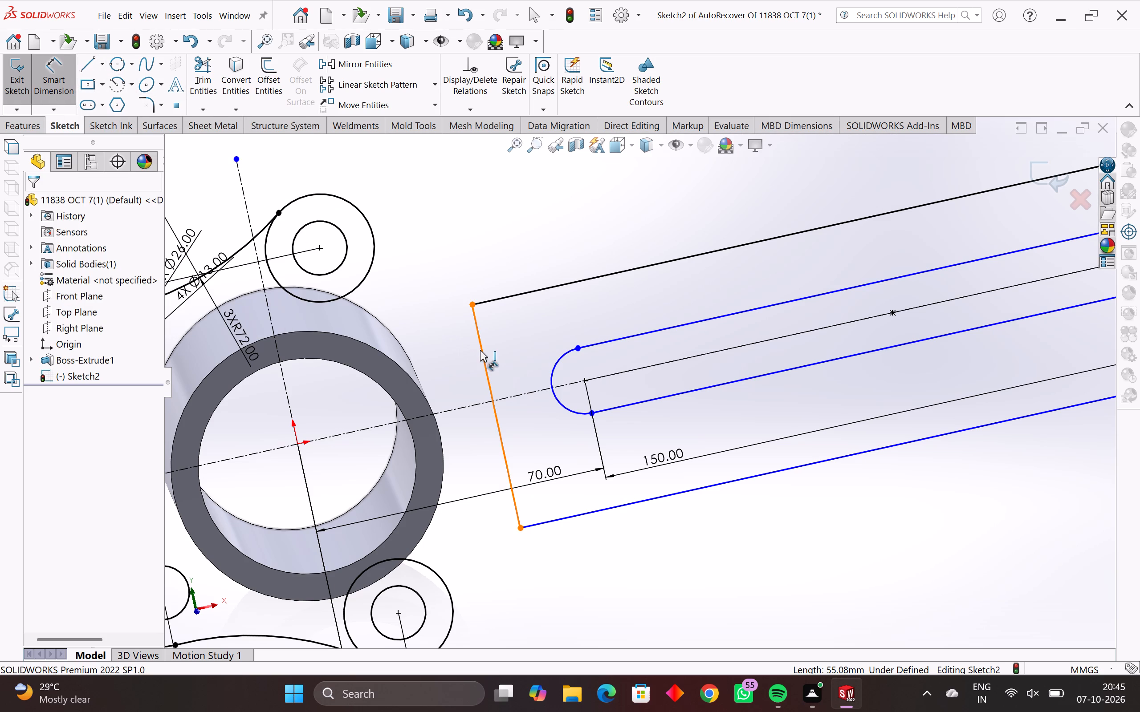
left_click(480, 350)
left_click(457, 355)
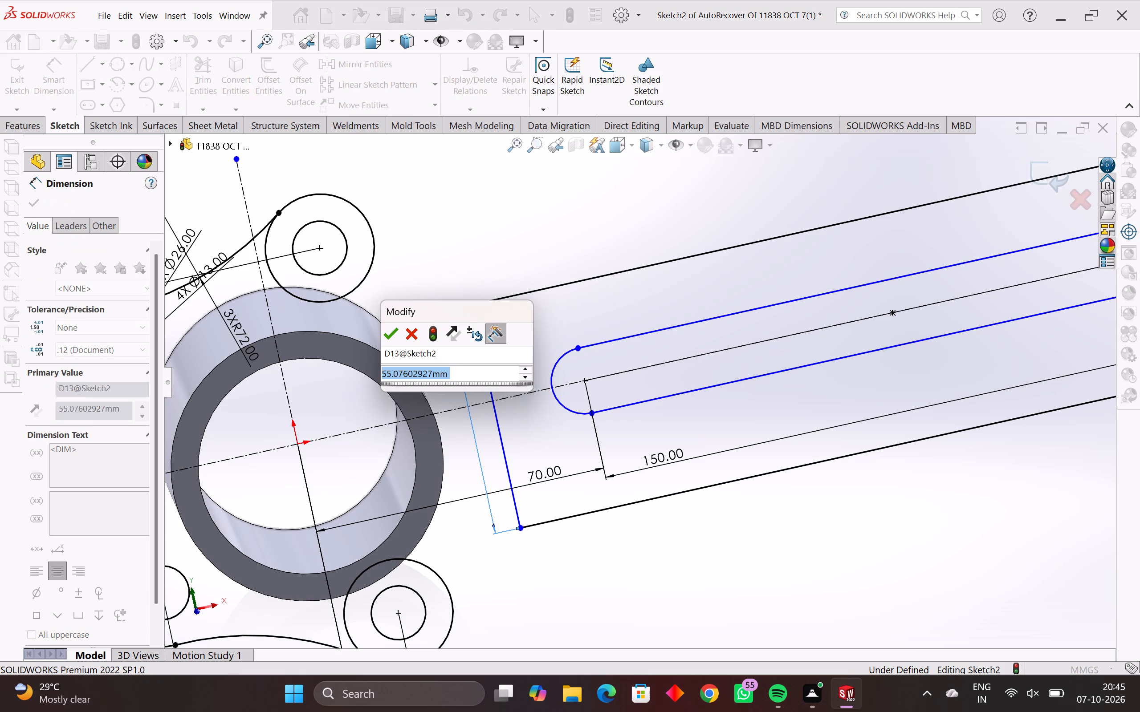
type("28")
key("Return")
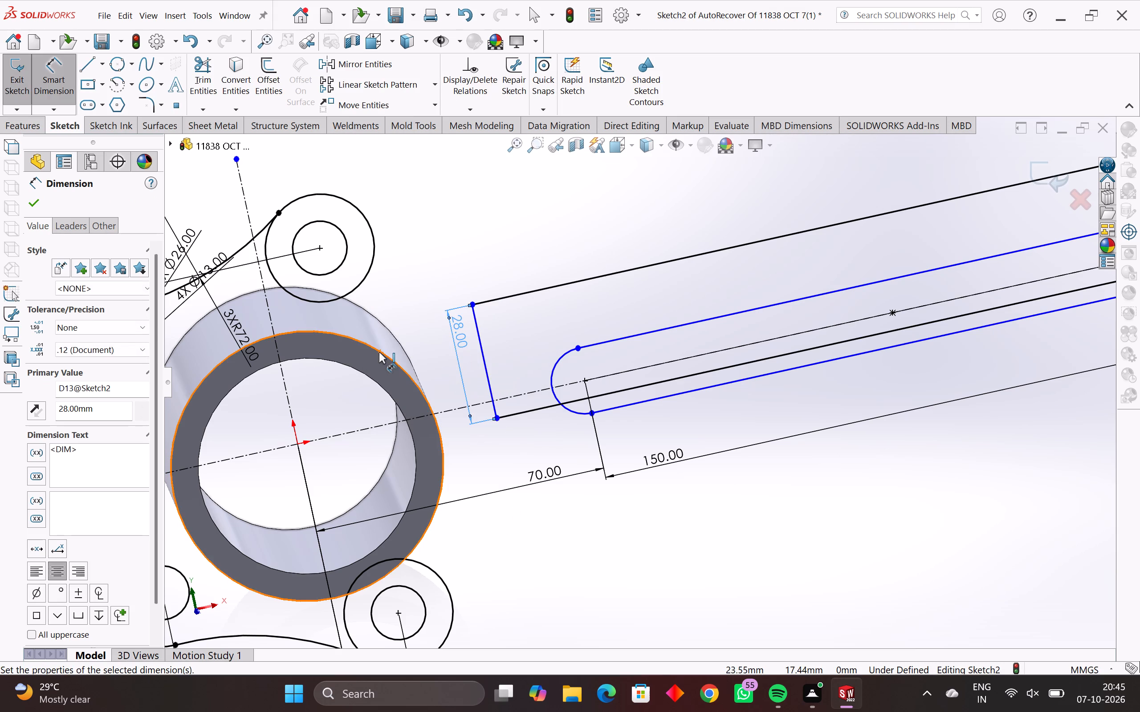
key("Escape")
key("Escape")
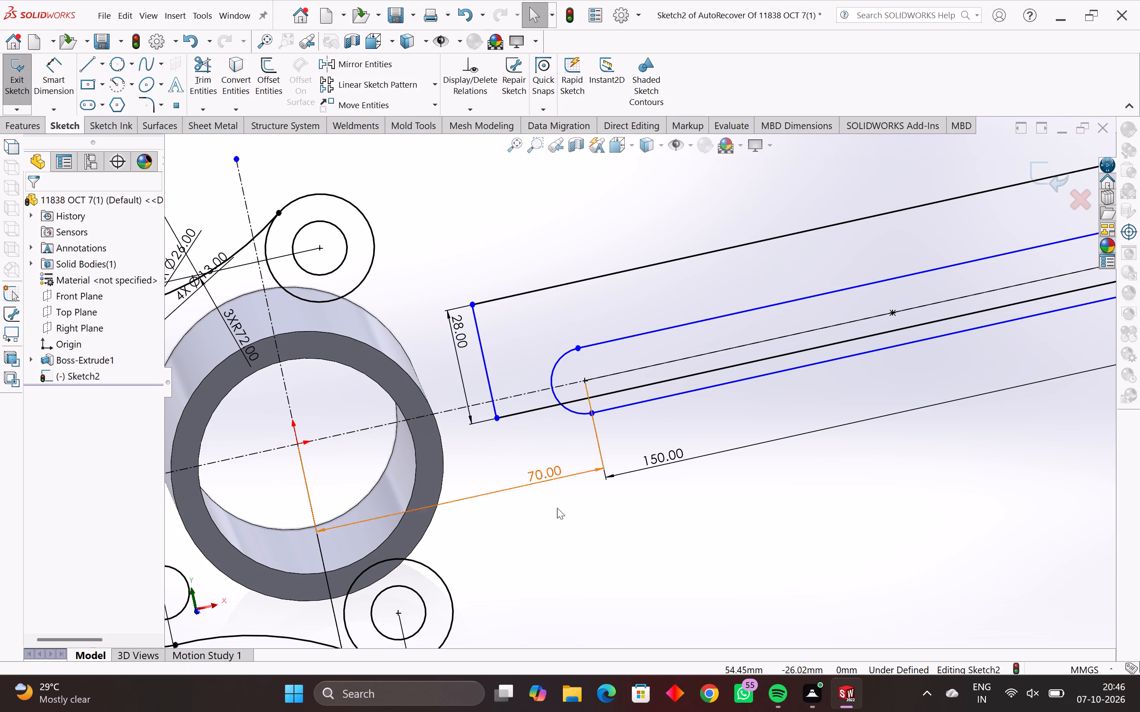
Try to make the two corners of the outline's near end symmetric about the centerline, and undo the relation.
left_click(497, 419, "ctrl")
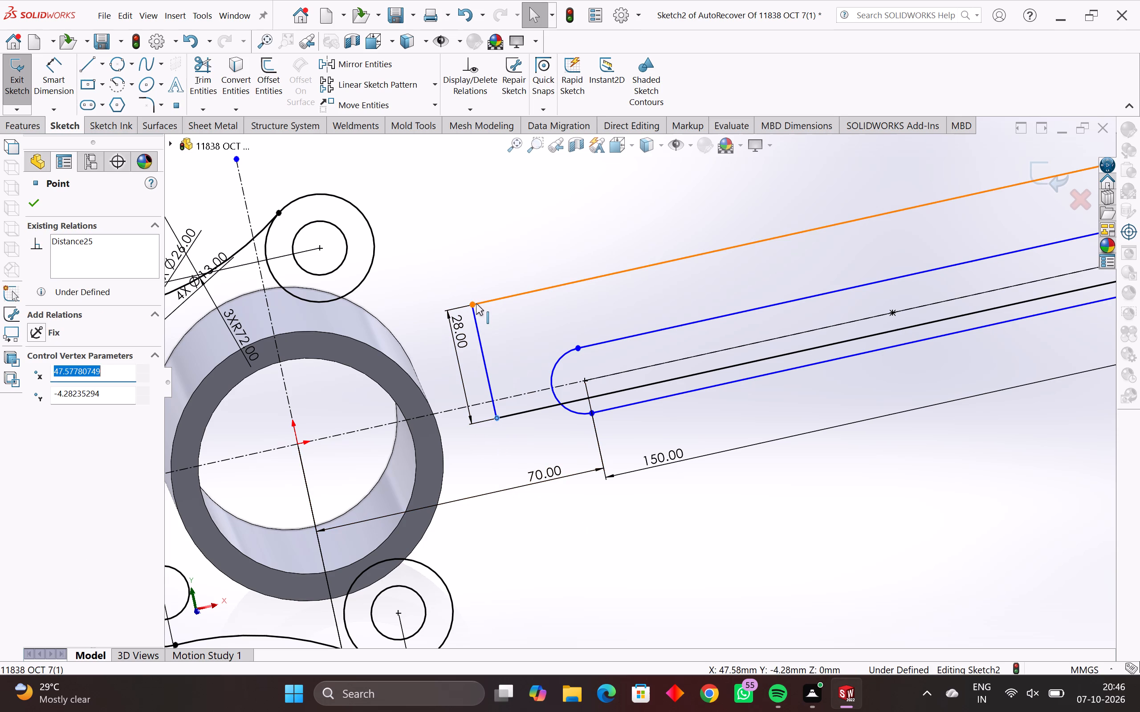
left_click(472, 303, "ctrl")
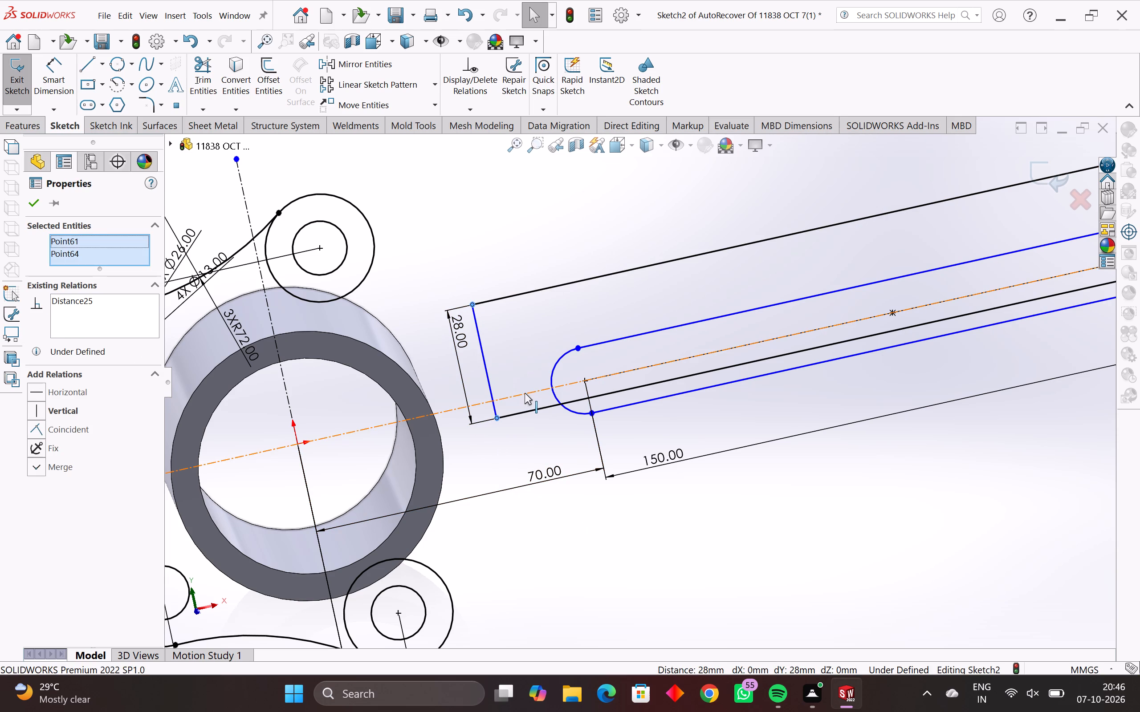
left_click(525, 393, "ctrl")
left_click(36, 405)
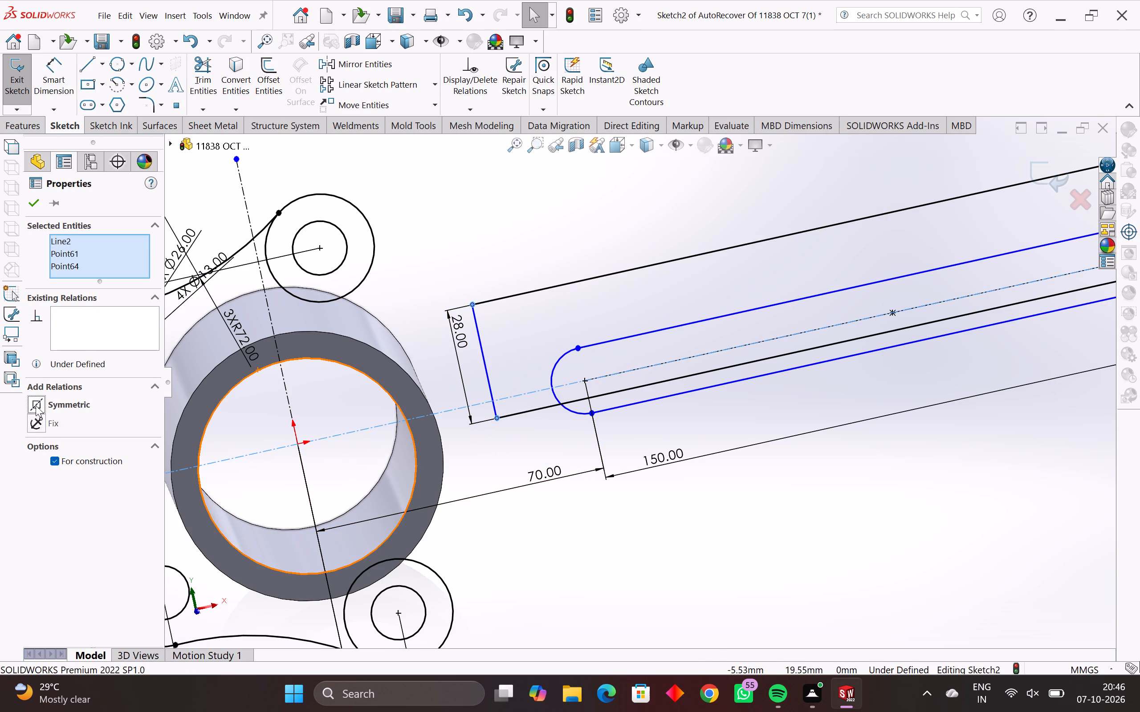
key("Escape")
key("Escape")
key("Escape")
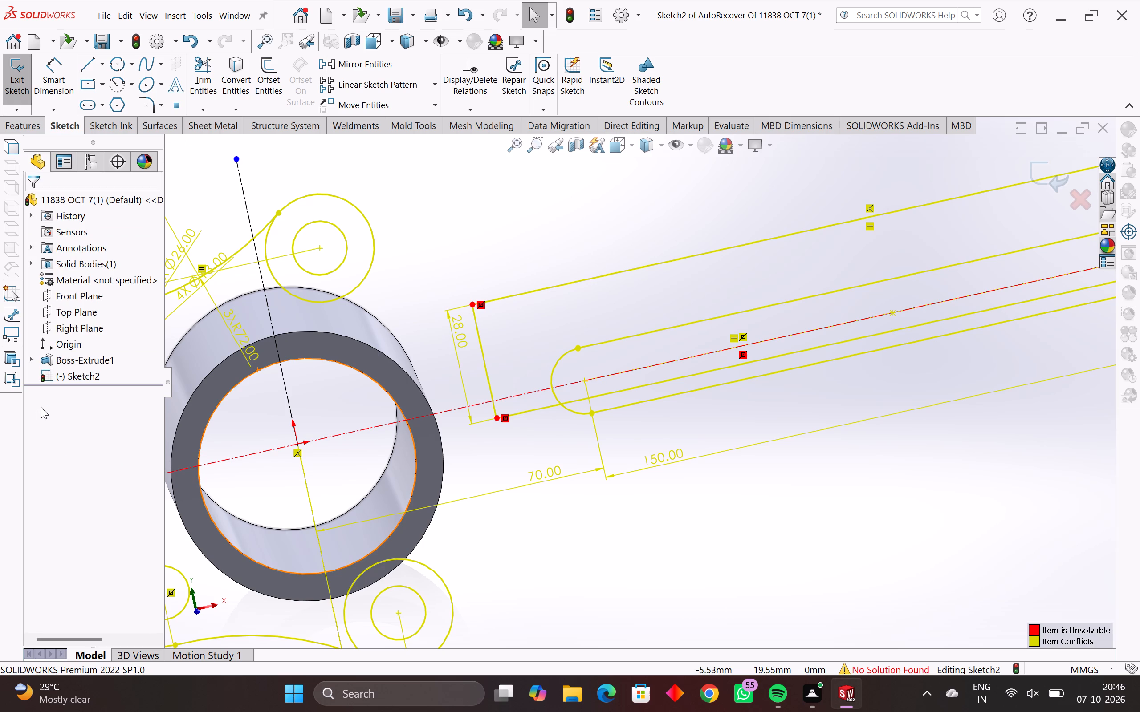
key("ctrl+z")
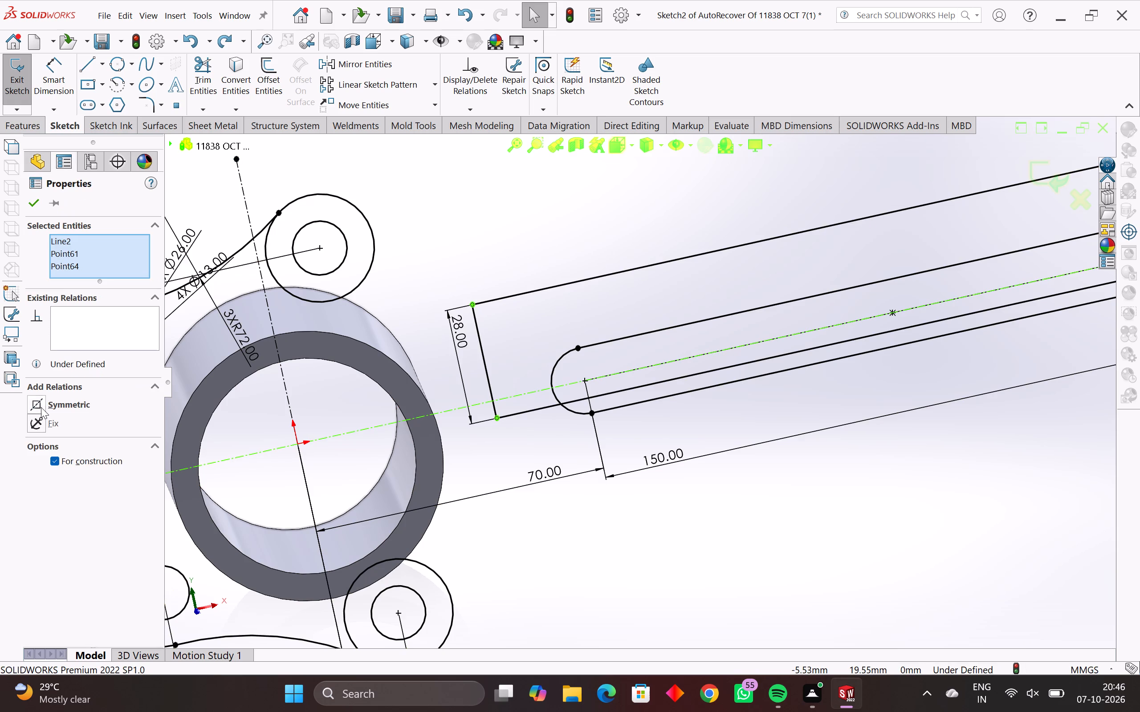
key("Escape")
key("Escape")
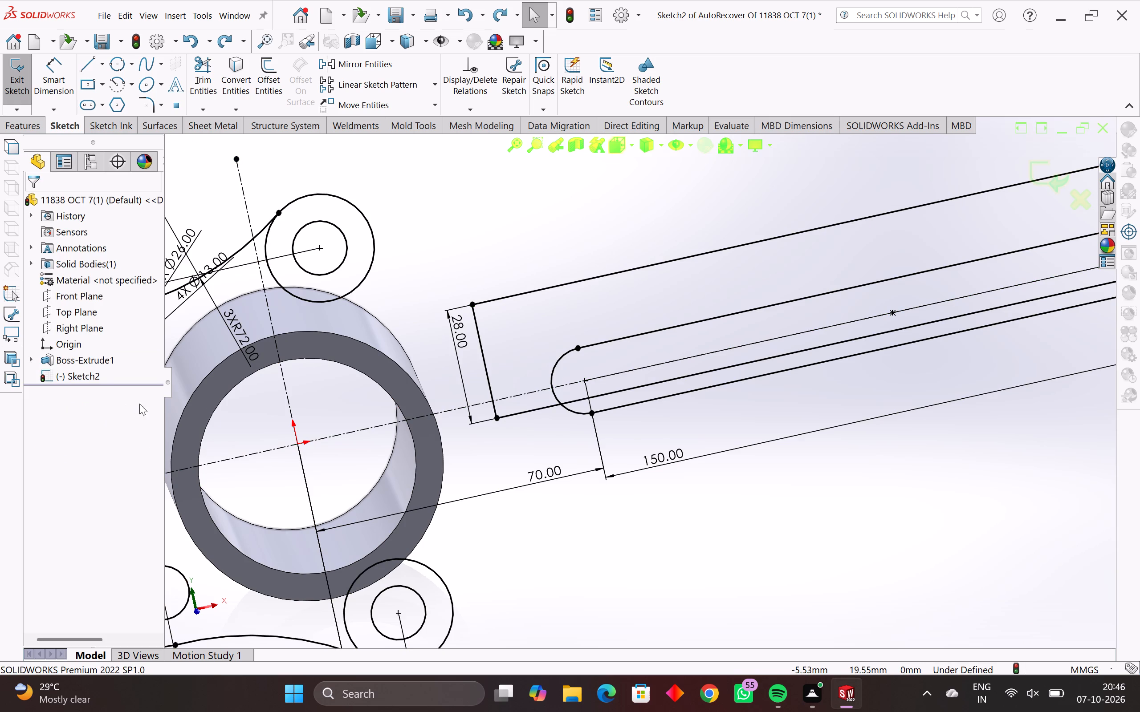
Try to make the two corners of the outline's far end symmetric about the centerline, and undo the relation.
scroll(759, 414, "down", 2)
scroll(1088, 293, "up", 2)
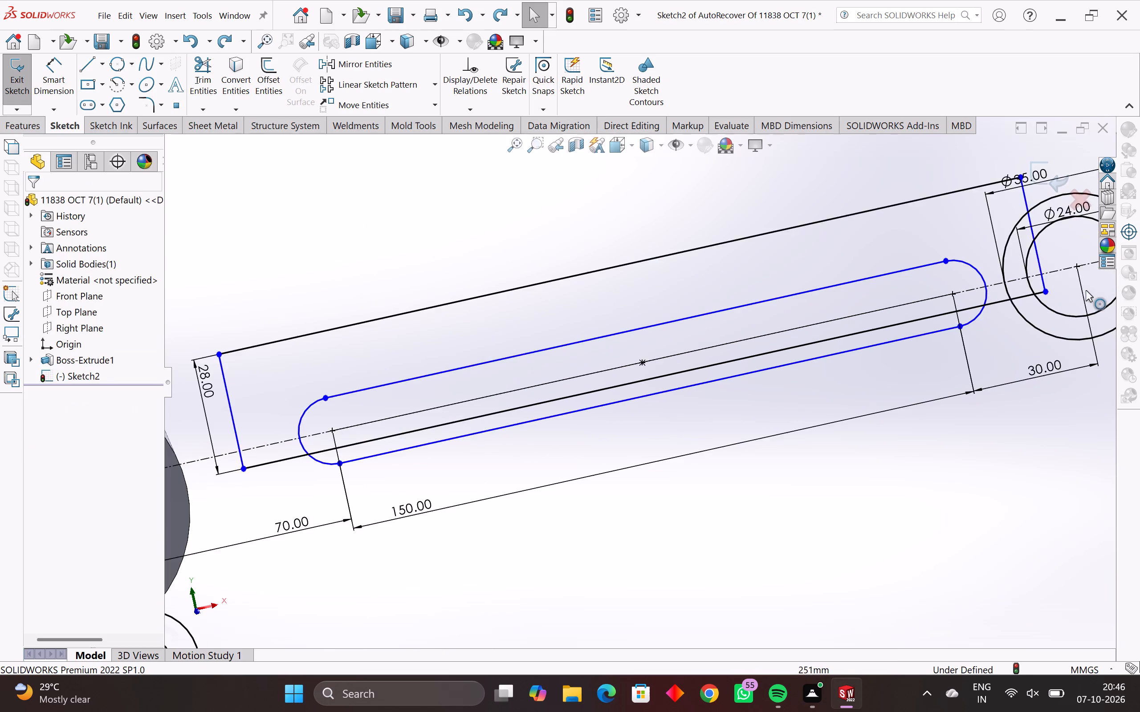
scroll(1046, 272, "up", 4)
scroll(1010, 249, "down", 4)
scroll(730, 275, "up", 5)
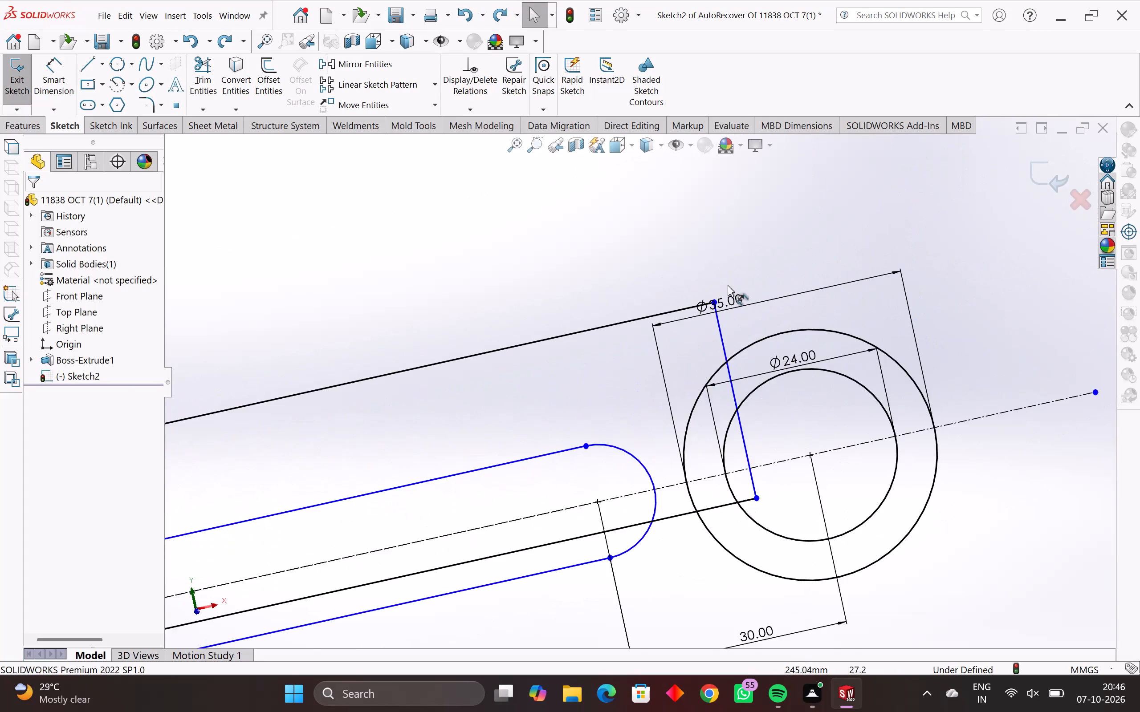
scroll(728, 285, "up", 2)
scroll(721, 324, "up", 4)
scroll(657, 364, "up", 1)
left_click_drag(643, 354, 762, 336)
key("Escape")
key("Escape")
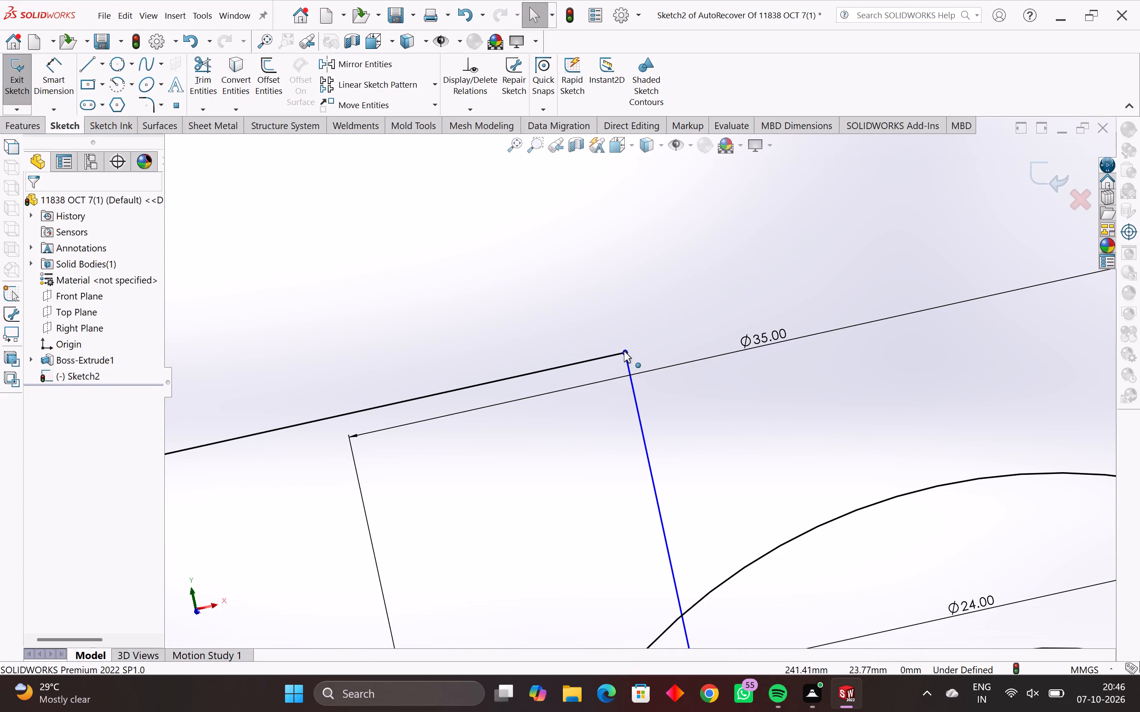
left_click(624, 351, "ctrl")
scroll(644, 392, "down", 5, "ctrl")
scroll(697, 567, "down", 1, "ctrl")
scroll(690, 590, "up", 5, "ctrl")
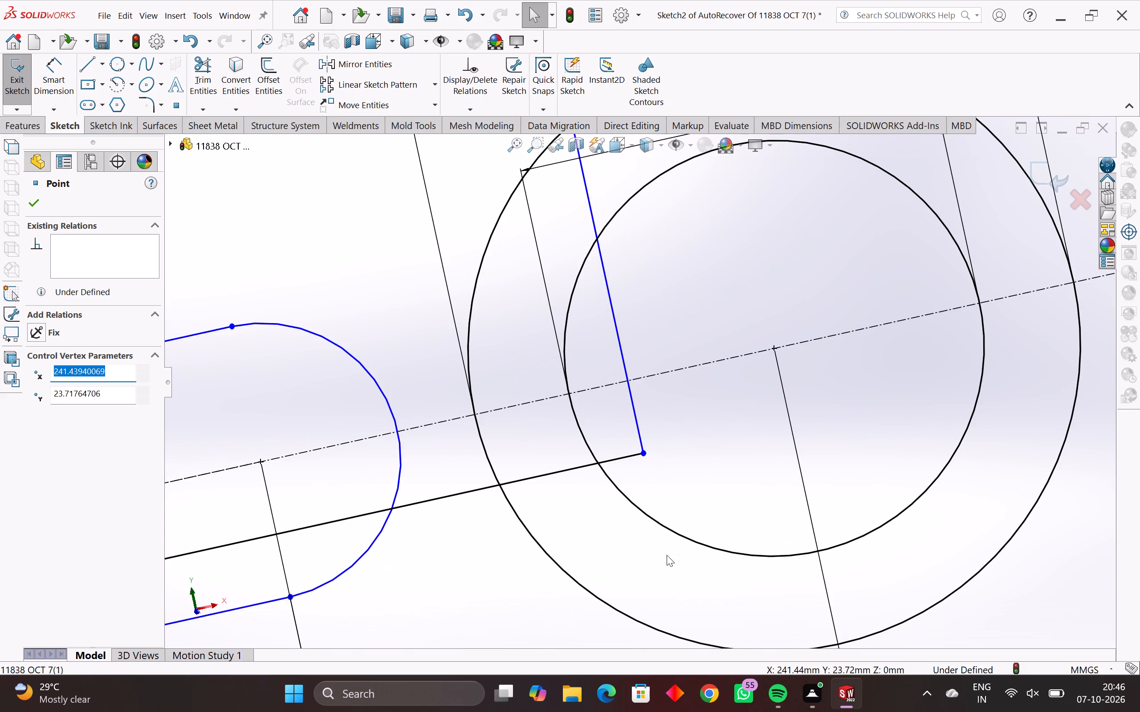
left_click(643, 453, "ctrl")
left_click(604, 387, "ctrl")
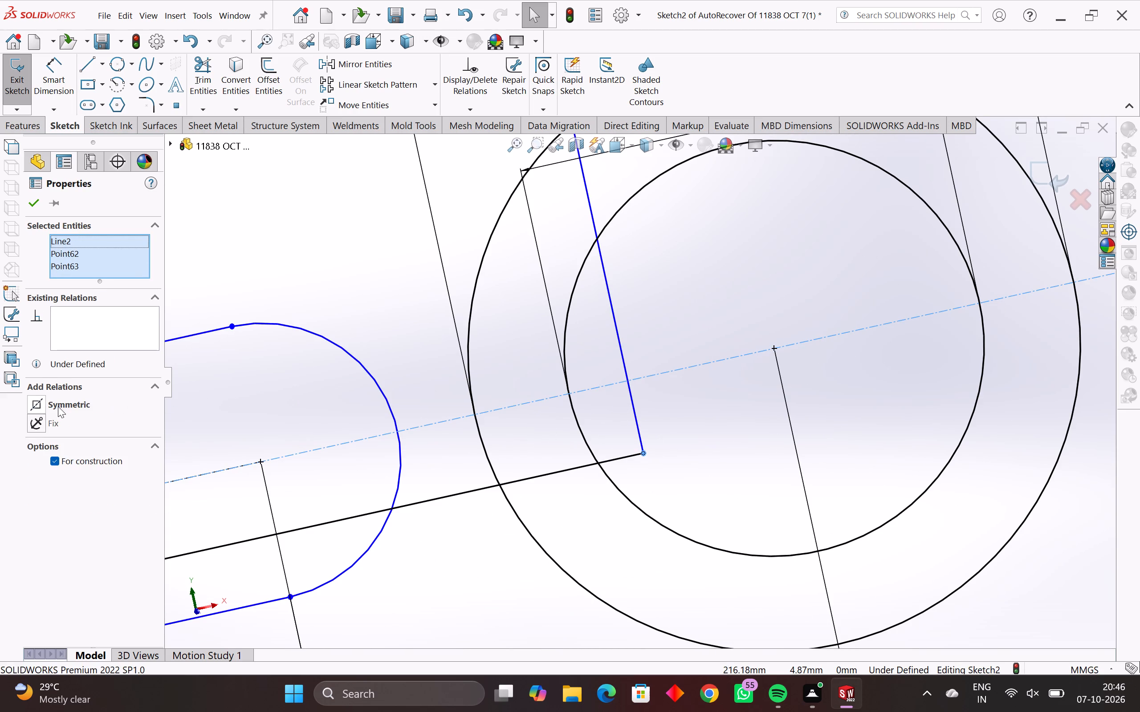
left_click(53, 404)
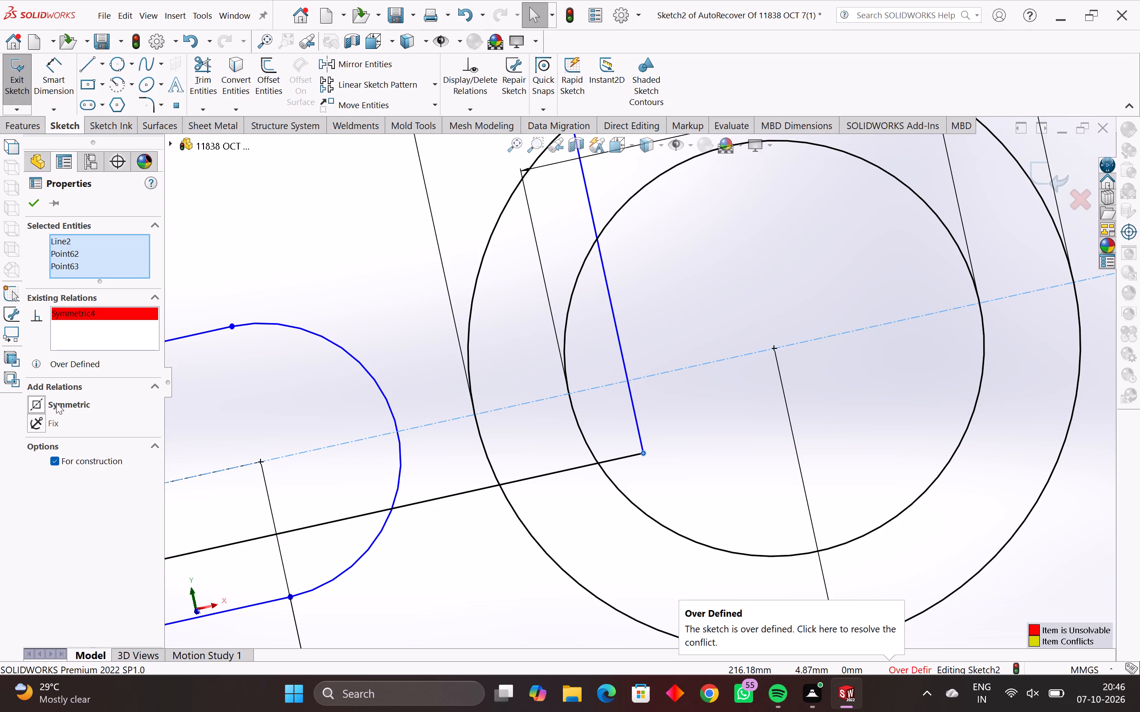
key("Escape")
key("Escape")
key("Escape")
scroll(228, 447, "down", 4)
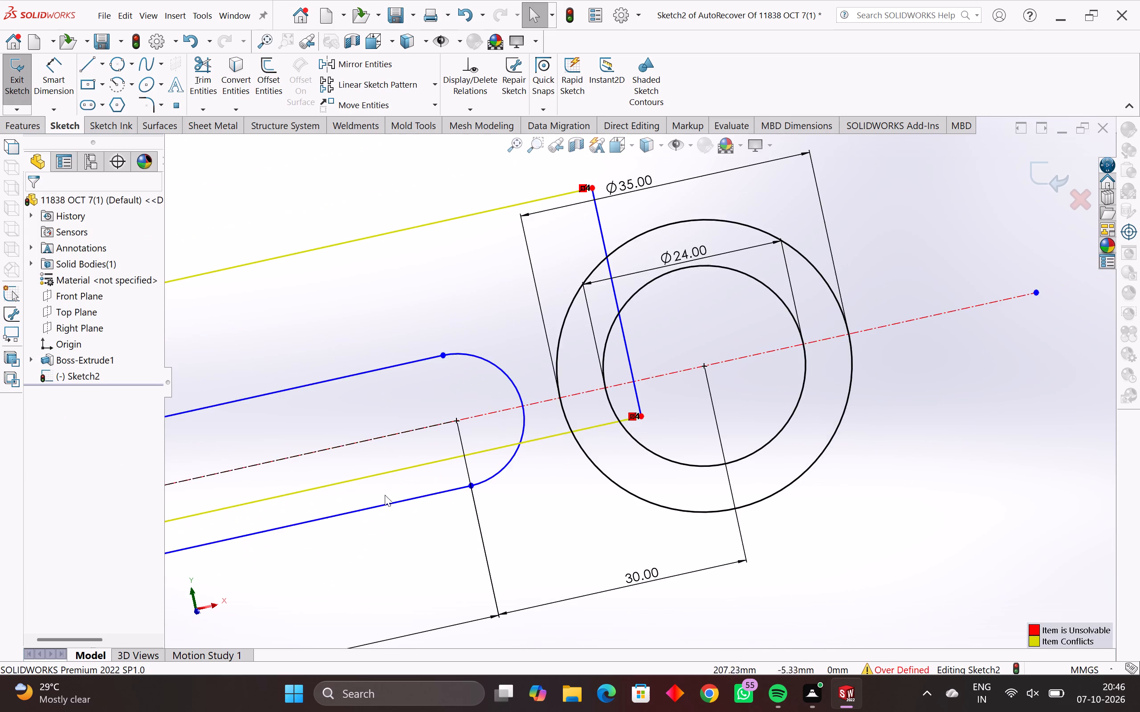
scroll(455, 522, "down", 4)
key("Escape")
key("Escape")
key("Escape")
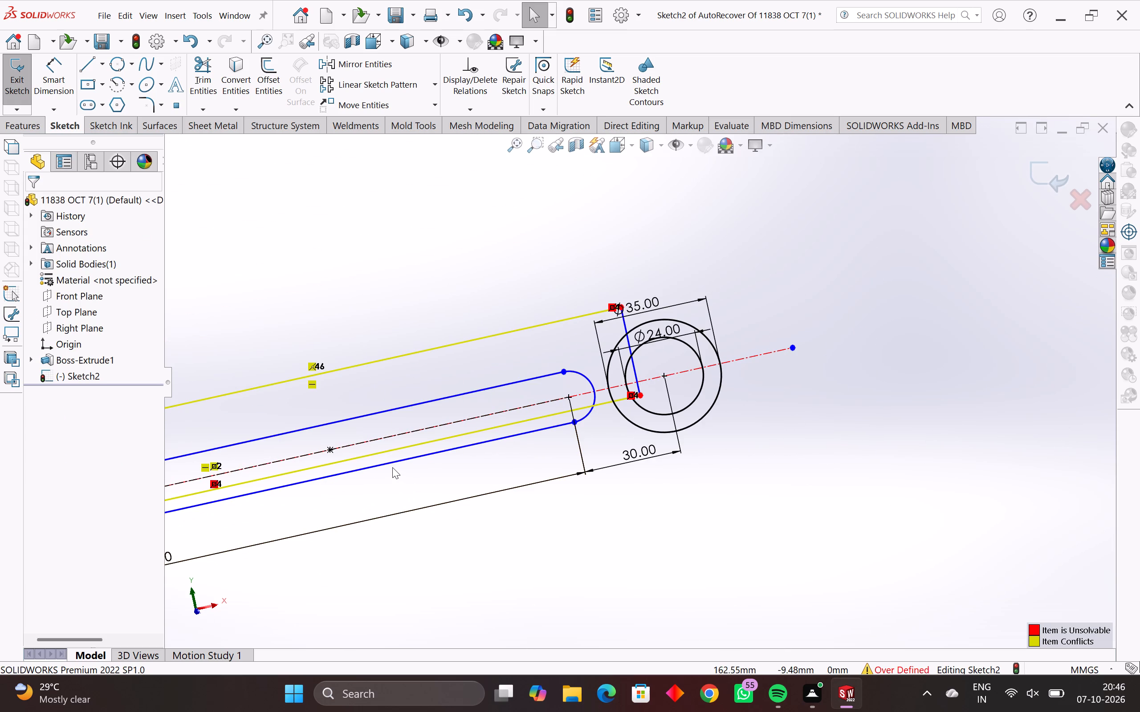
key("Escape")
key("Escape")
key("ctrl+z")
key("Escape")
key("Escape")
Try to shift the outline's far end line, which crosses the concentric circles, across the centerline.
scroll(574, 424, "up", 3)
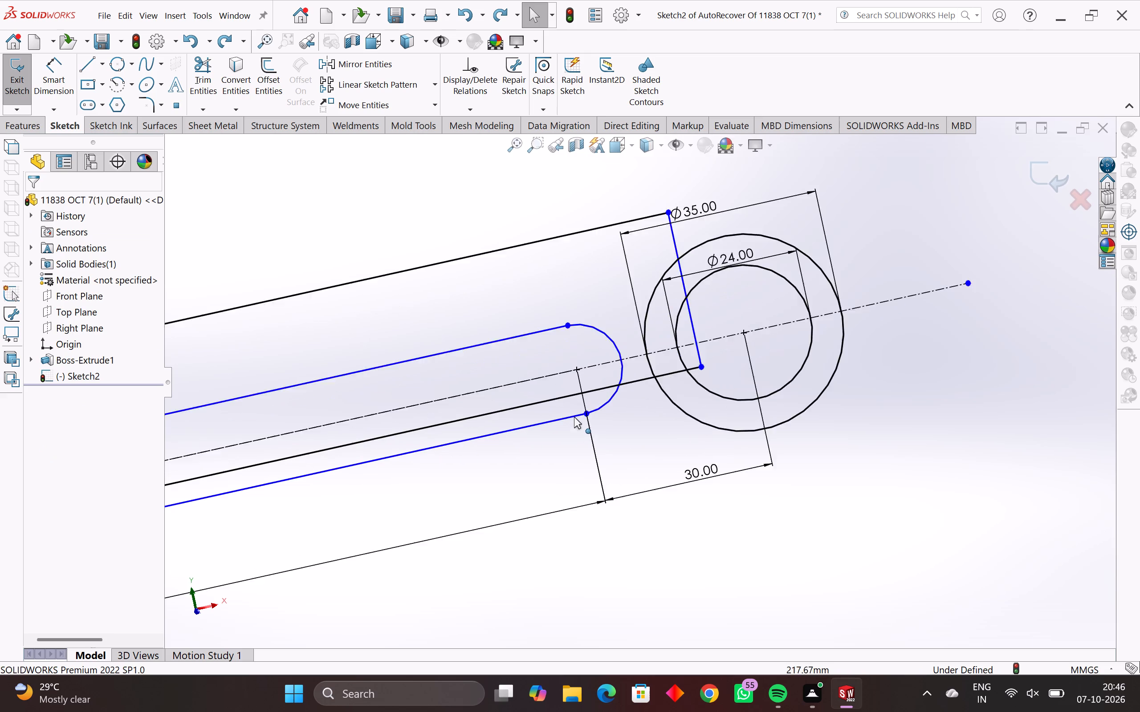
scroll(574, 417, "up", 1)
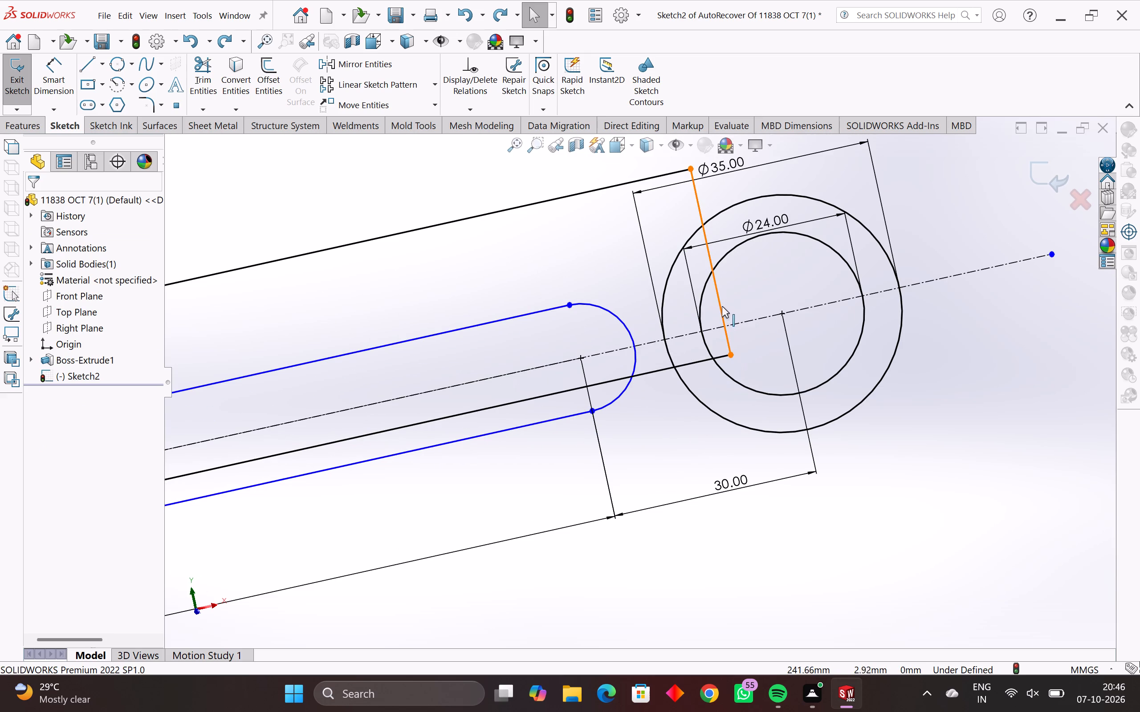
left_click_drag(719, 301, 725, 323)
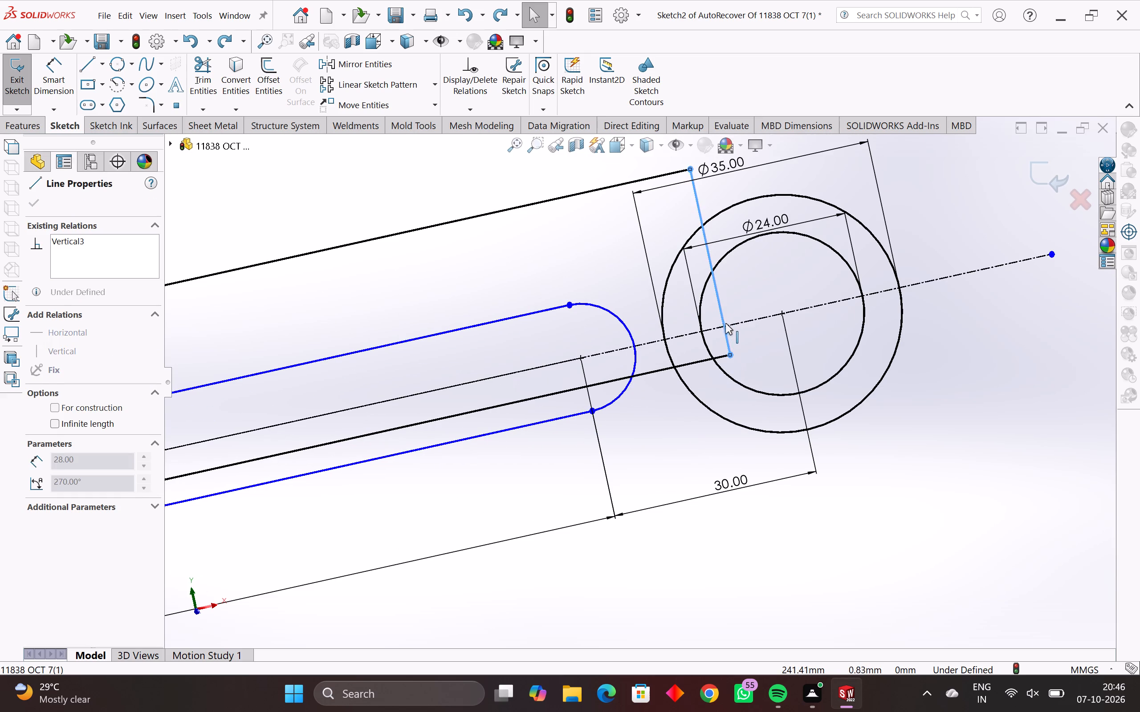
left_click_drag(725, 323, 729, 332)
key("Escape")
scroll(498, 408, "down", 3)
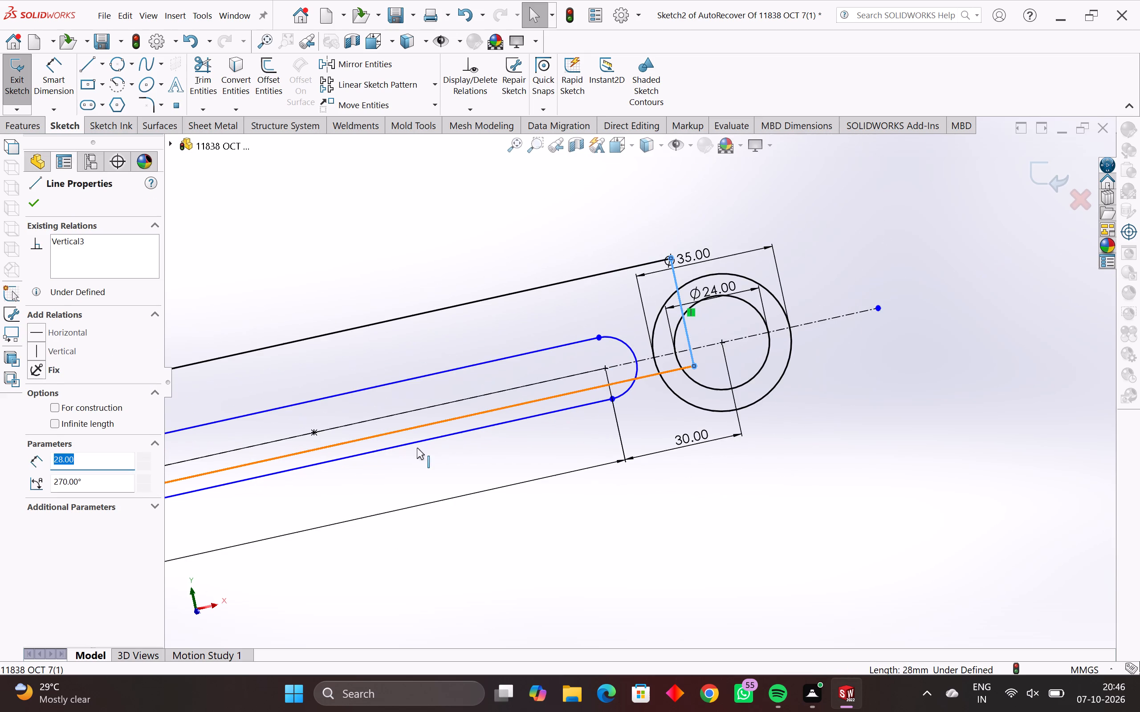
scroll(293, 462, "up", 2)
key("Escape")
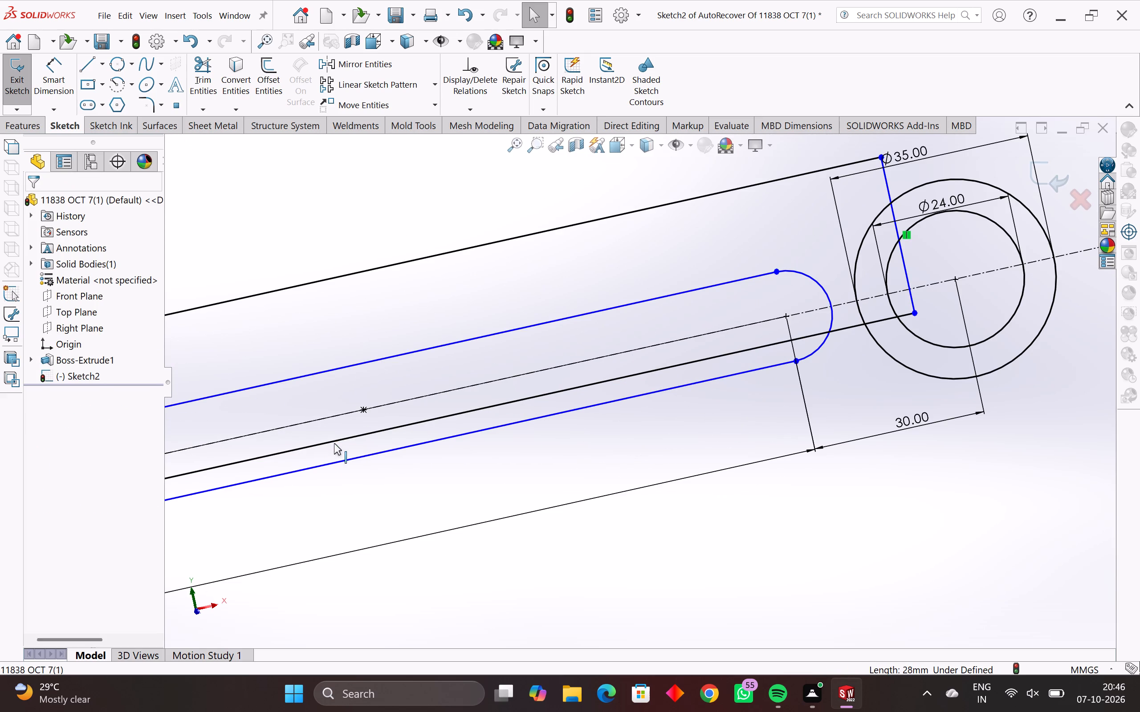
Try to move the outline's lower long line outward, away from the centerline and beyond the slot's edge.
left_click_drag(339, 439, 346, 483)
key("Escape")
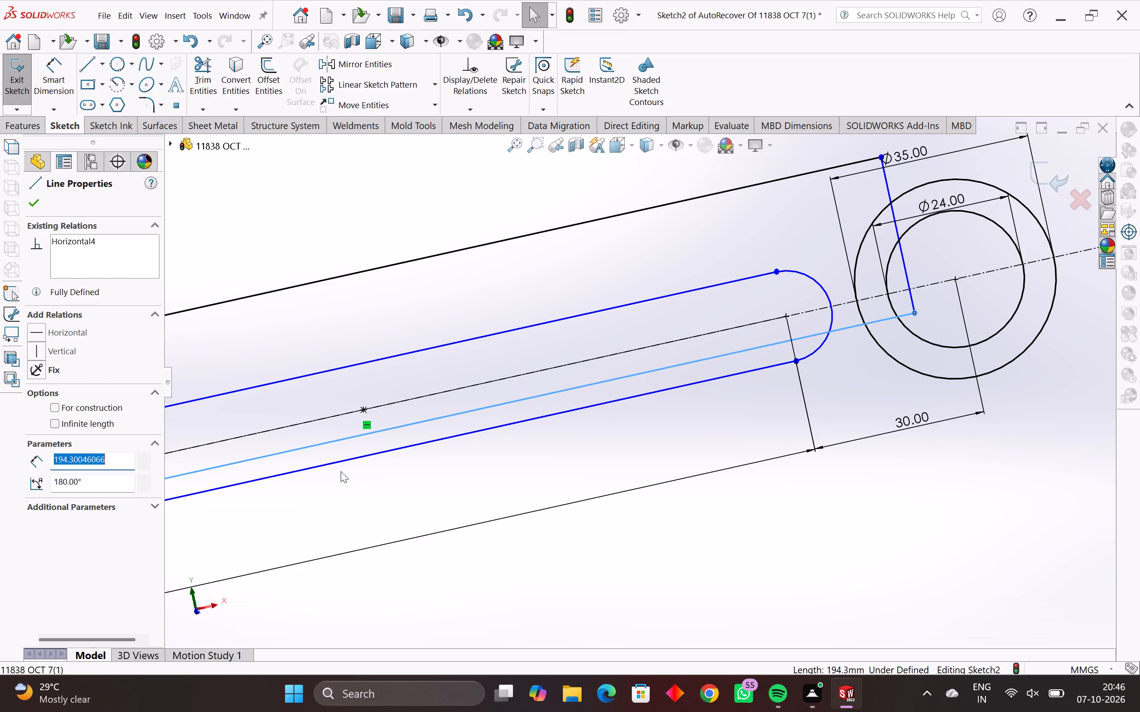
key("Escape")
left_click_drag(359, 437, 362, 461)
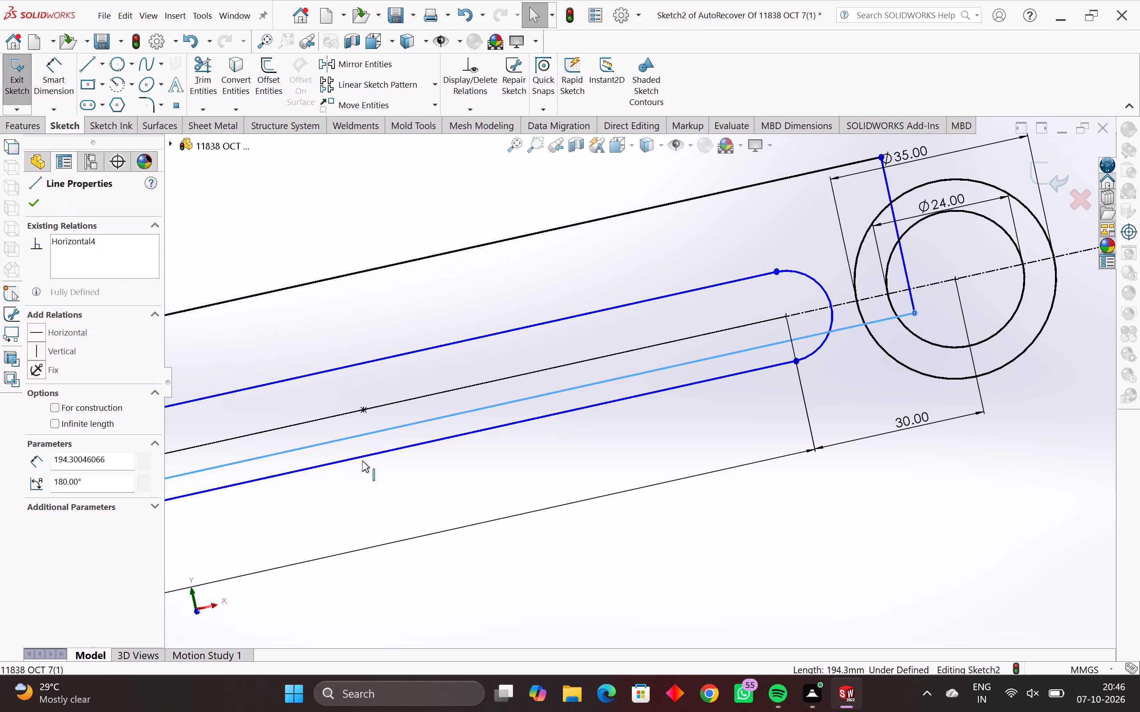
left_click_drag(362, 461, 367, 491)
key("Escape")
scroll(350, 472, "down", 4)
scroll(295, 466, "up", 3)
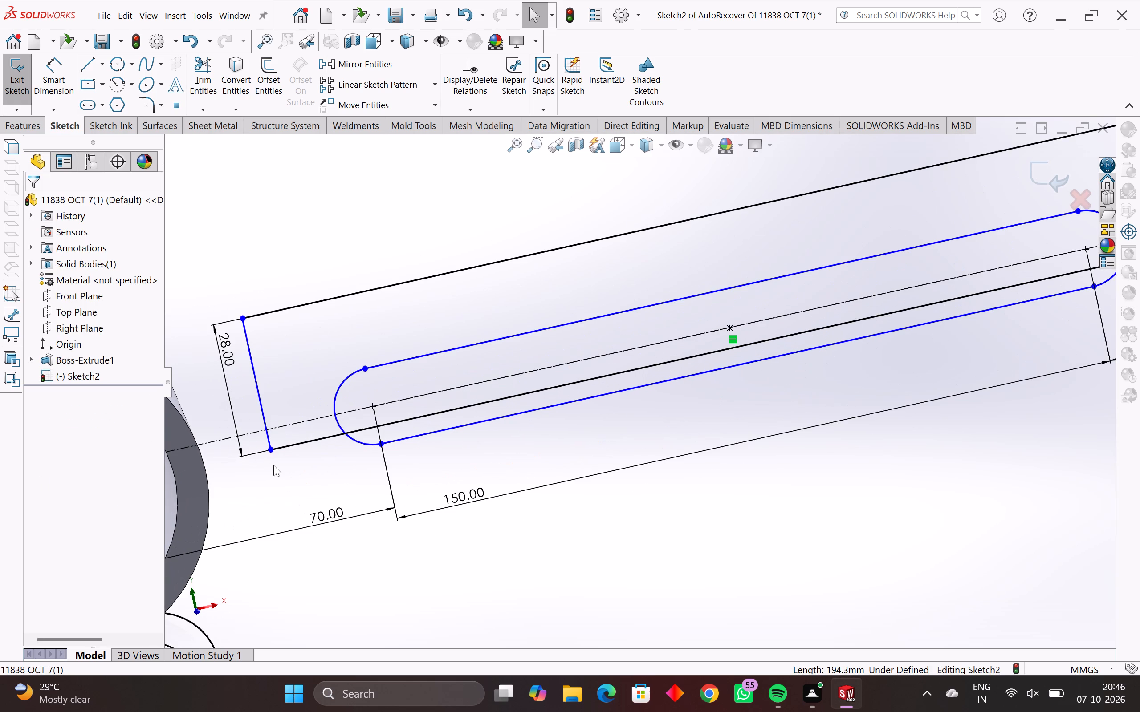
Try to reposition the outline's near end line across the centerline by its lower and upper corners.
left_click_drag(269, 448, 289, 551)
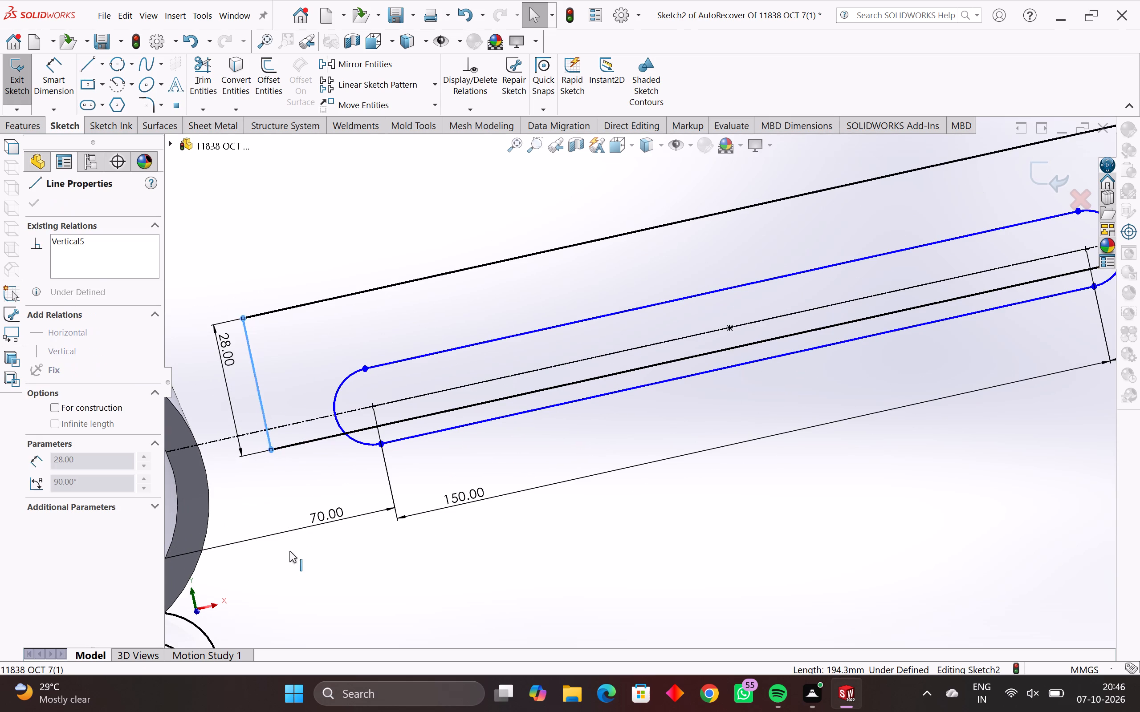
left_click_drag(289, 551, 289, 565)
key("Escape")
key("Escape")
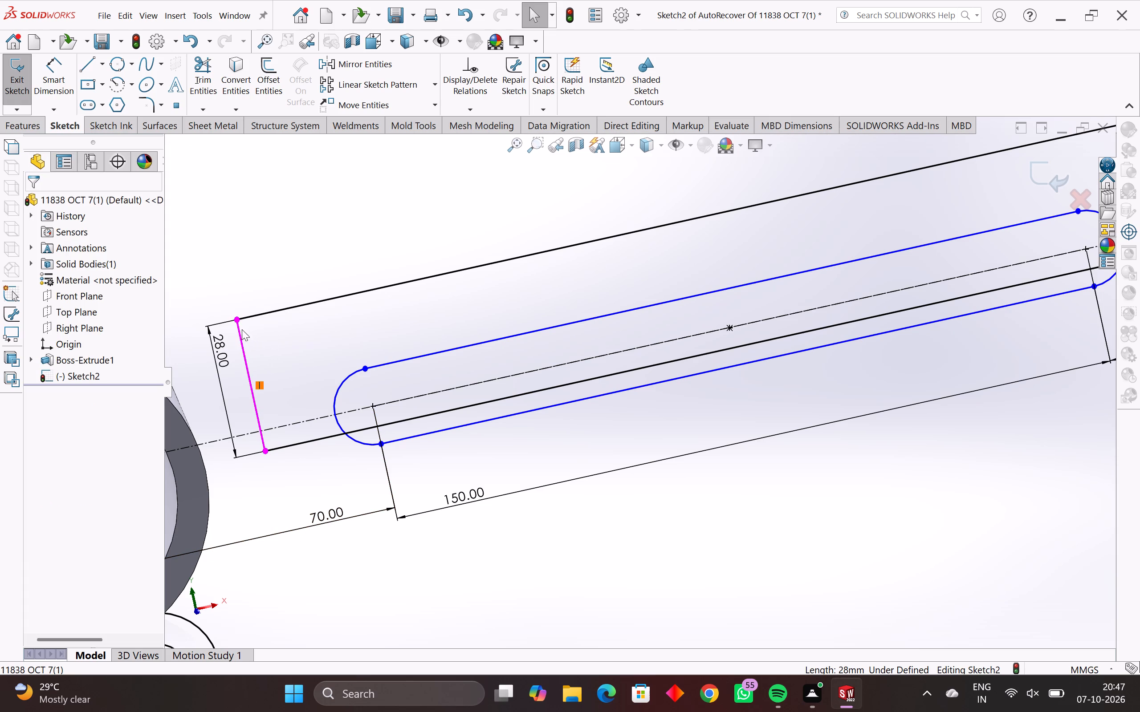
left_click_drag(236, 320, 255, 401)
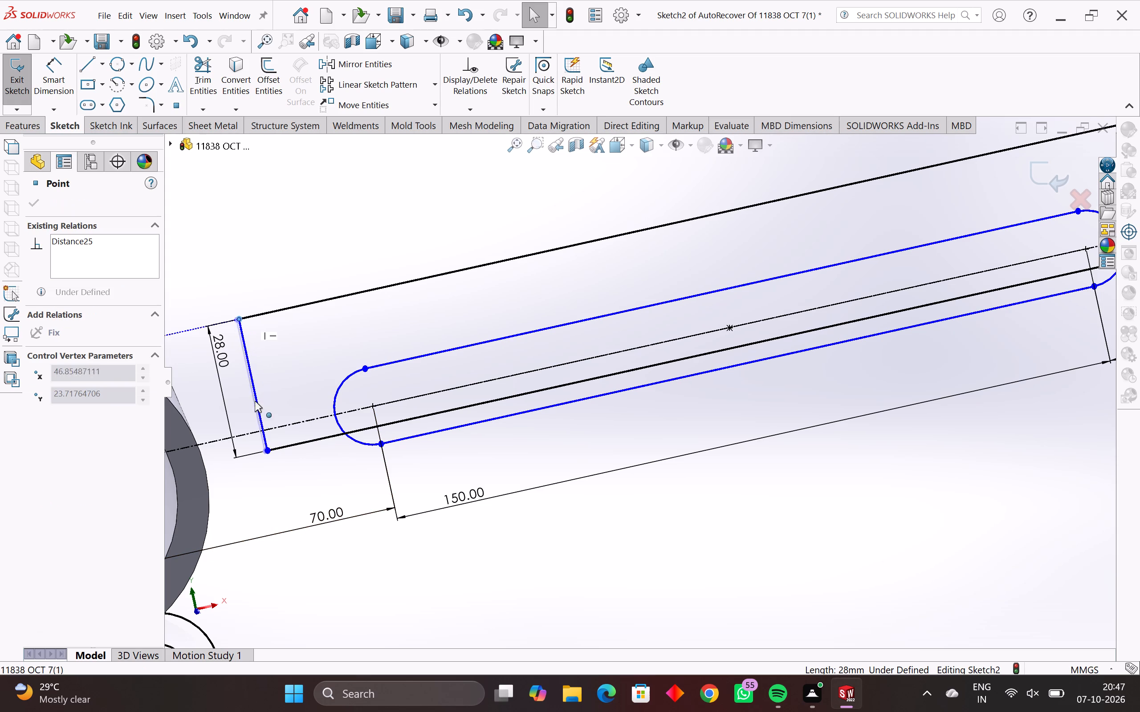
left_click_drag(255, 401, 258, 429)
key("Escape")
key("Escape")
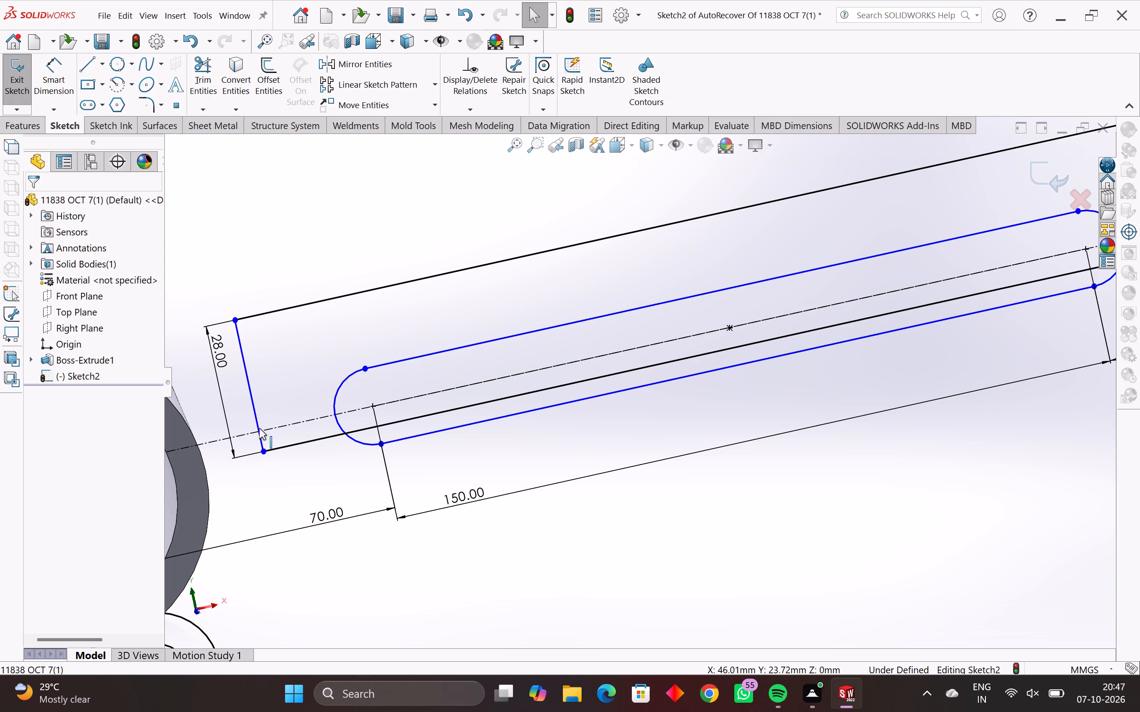
Delete the outline's upper long line and its near end line together with the attached 28 mm dimension.
left_click_drag(295, 295, 242, 413)
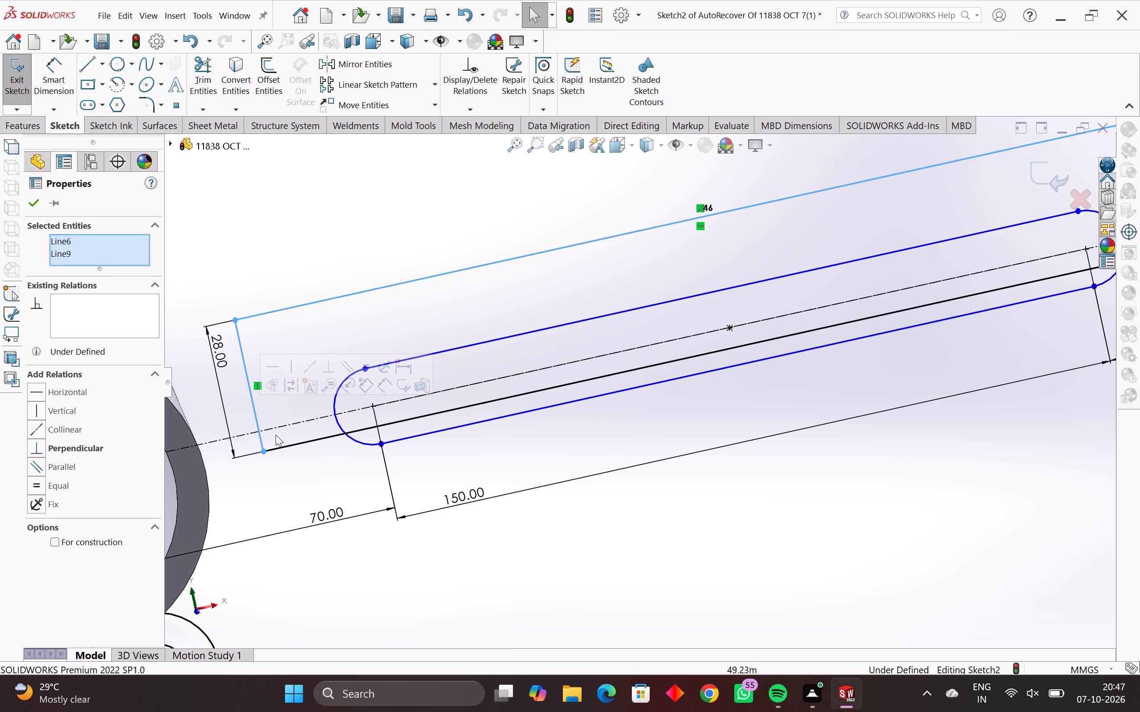
key("Delete")
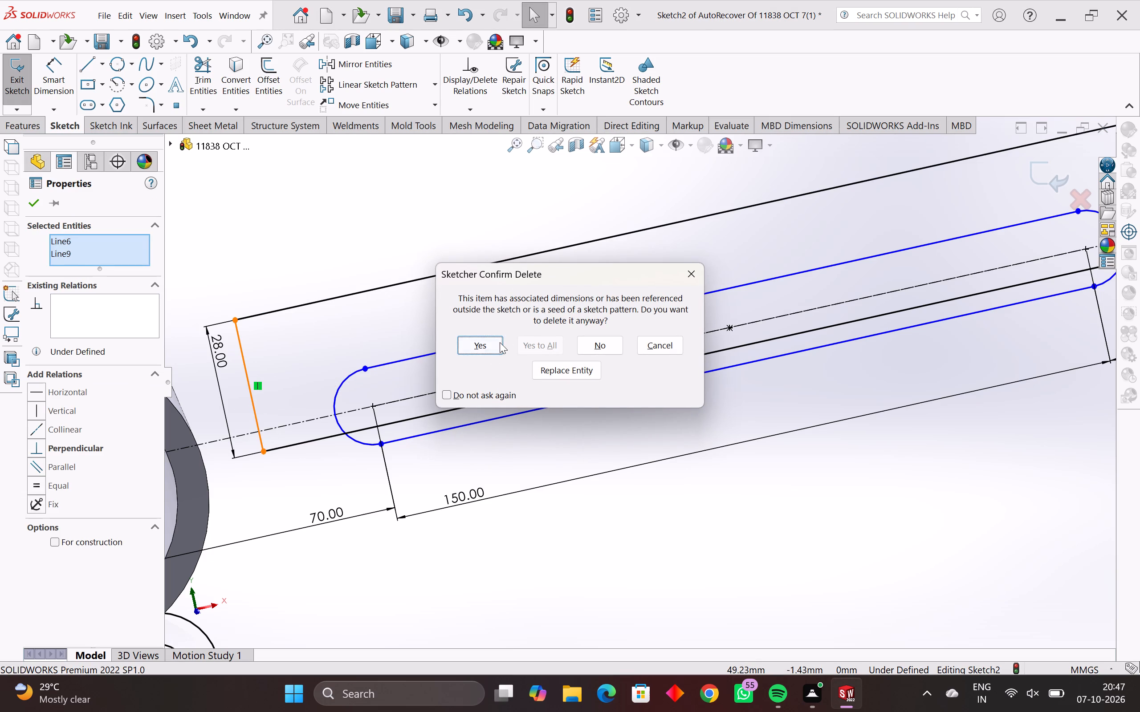
left_click(499, 342)
Delete the old outline's remaining lower long line and its far end line crossing the concentric circles.
scroll(319, 429, "up", 1)
left_click_drag(309, 433, 280, 486)
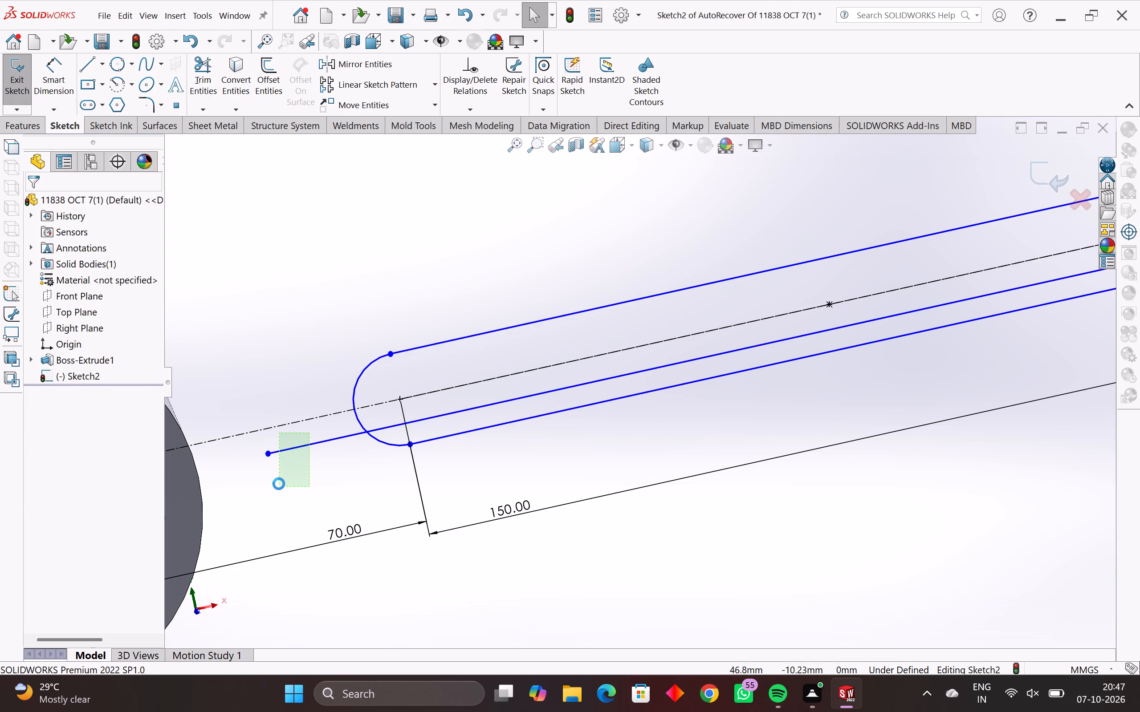
key("Delete")
scroll(419, 459, "down", 4)
scroll(1139, 151, "down", 1)
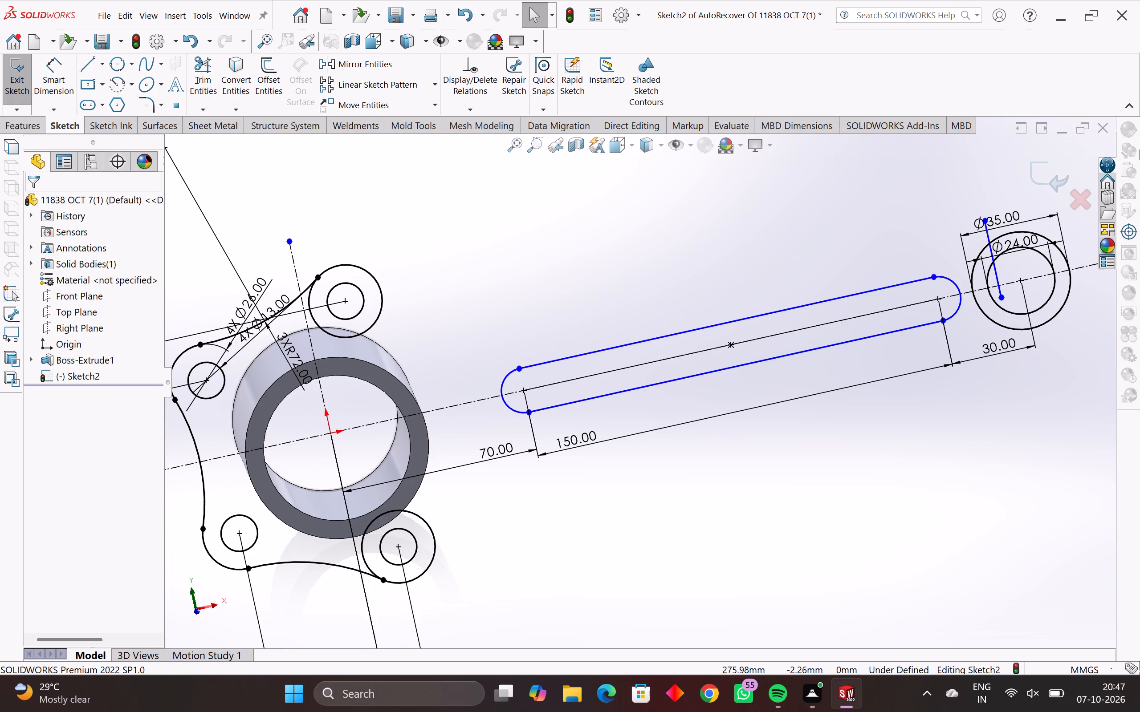
scroll(1139, 150, "down", 2)
scroll(977, 288, "up", 2)
scroll(970, 226, "up", 5)
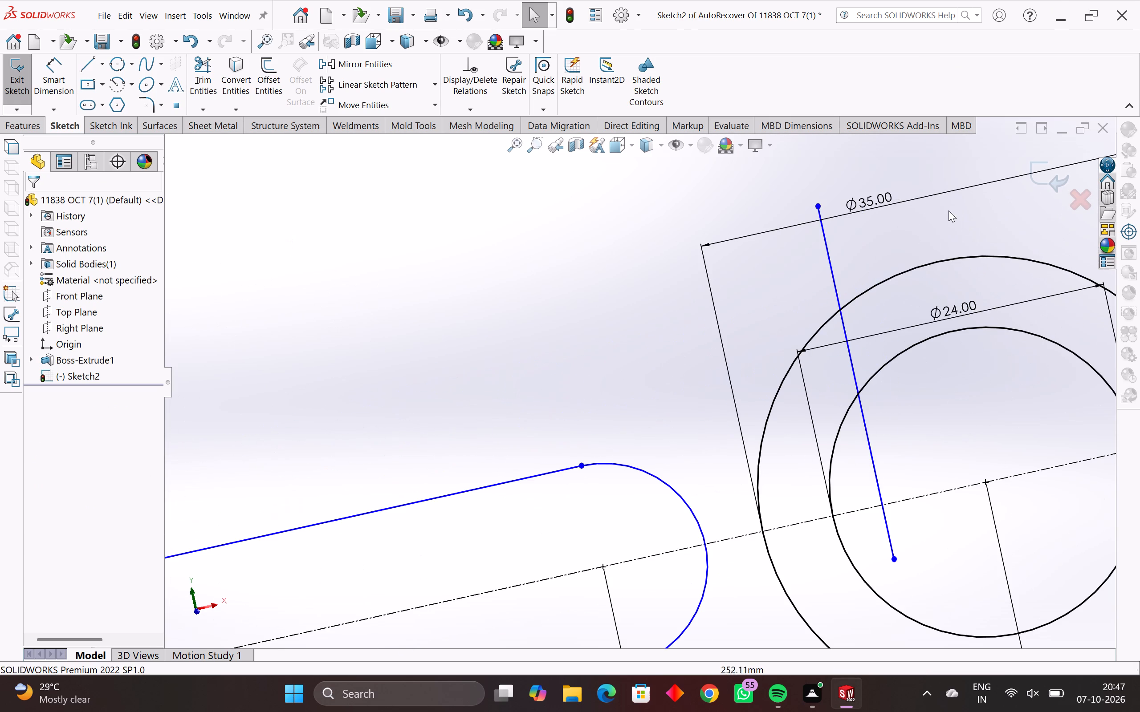
left_click_drag(831, 254, 797, 272)
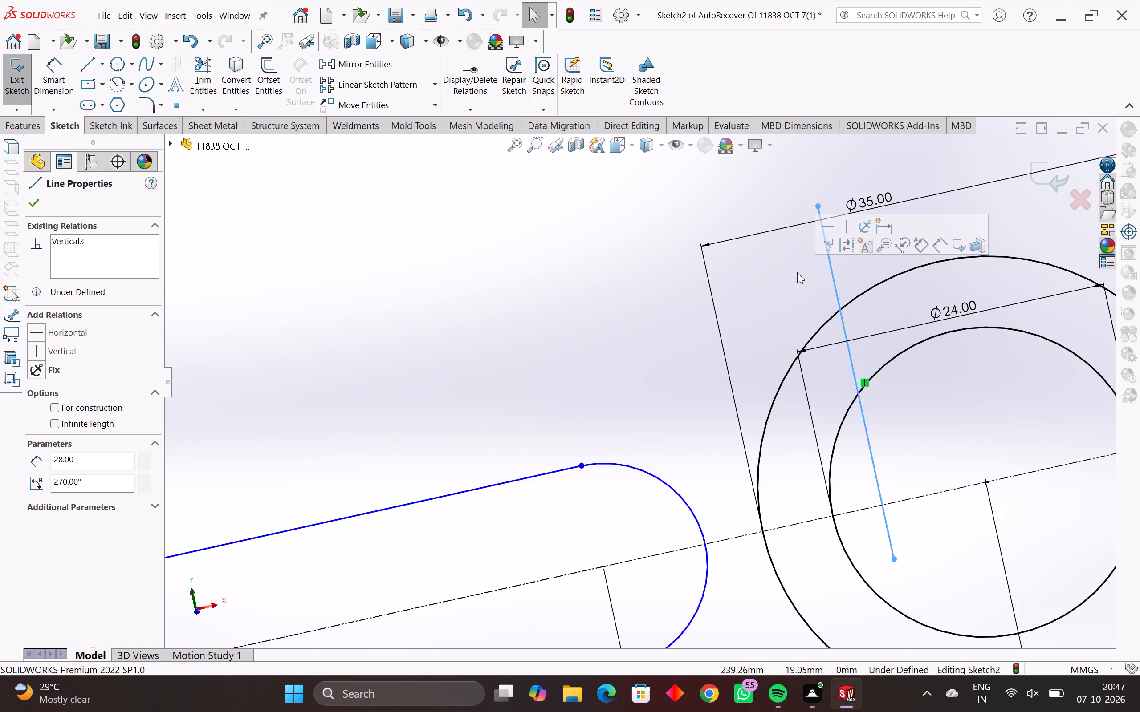
key("Delete")
Sketch a closed rectangular outline about 187 by 33 mm around the slot, parallel to the centerline, with its far end crossing the concentric circles.
scroll(833, 273, "down", 4)
scroll(703, 407, "down", 3)
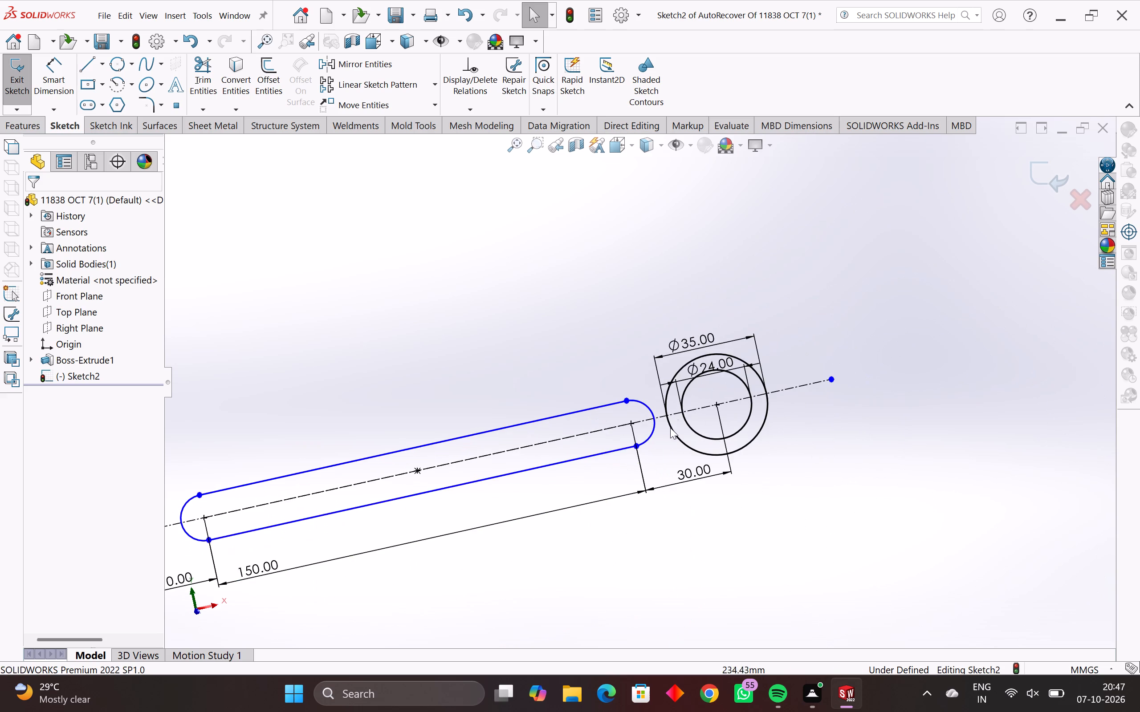
scroll(645, 453, "down", 4)
scroll(484, 415, "up", 3)
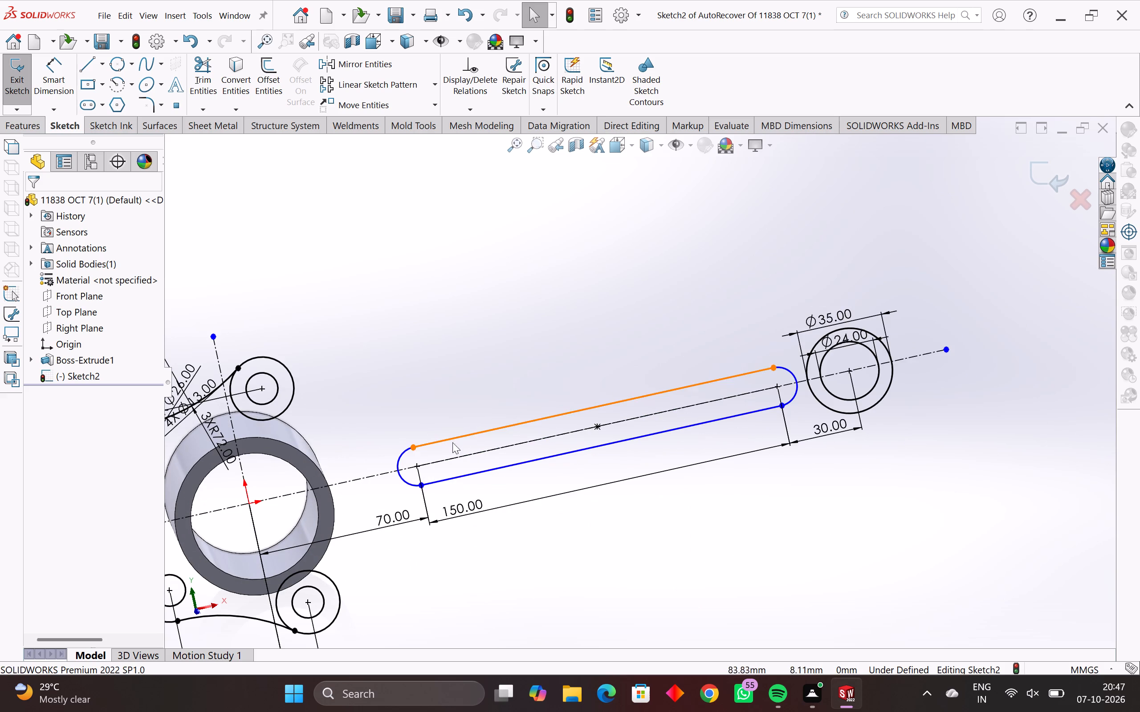
left_click(80, 68)
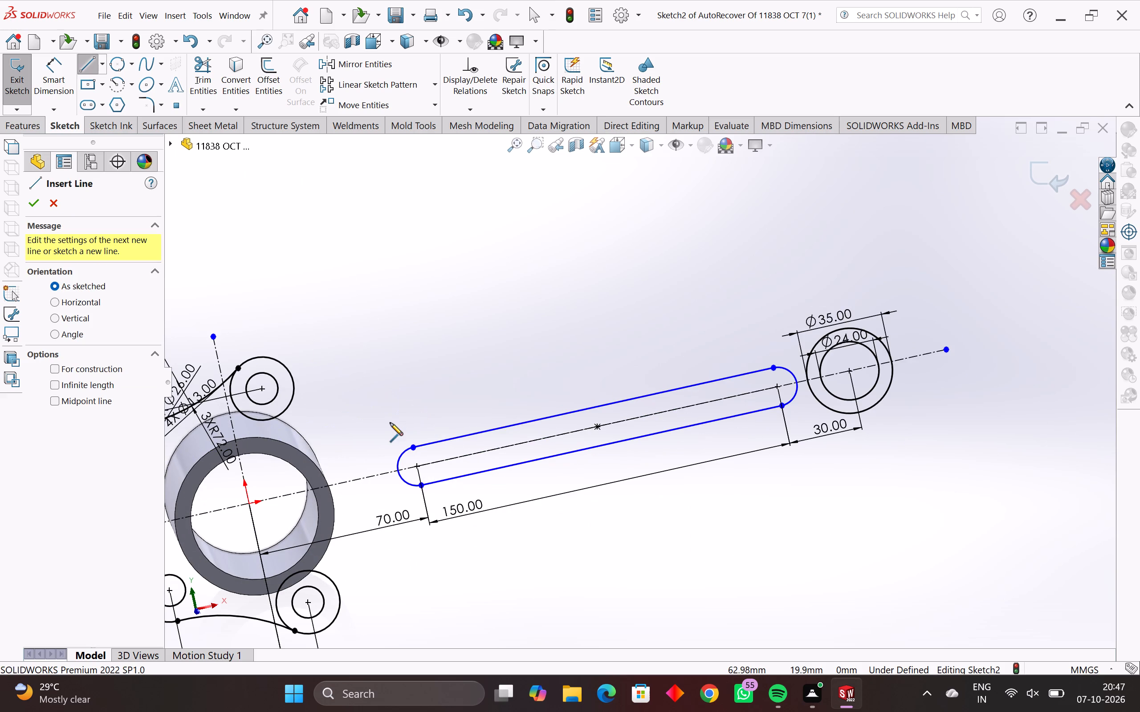
left_click(368, 439)
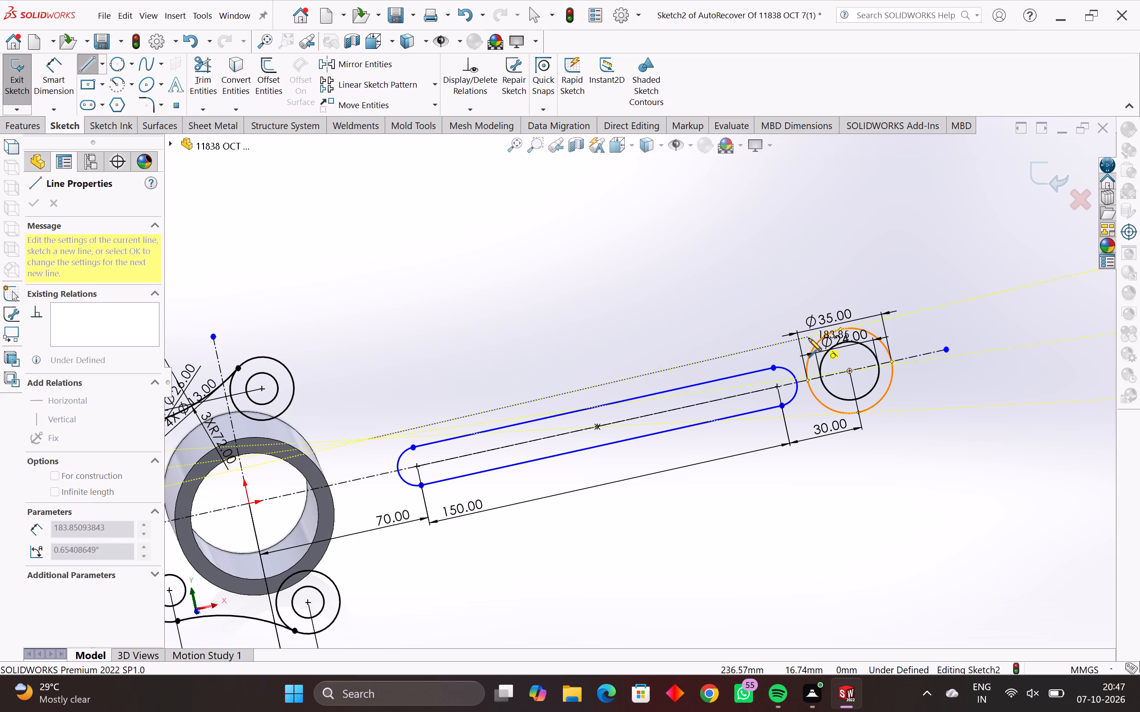
scroll(812, 343, "down", 2)
scroll(814, 349, "up", 5)
scroll(710, 399, "up", 1)
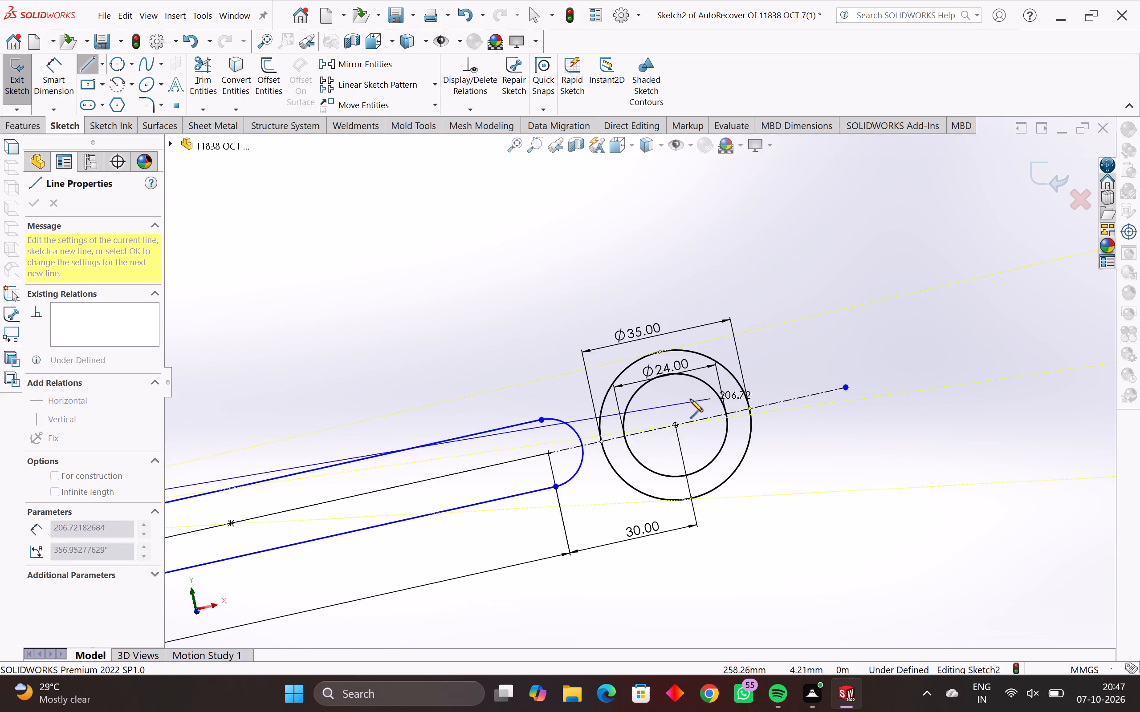
scroll(690, 399, "up", 3)
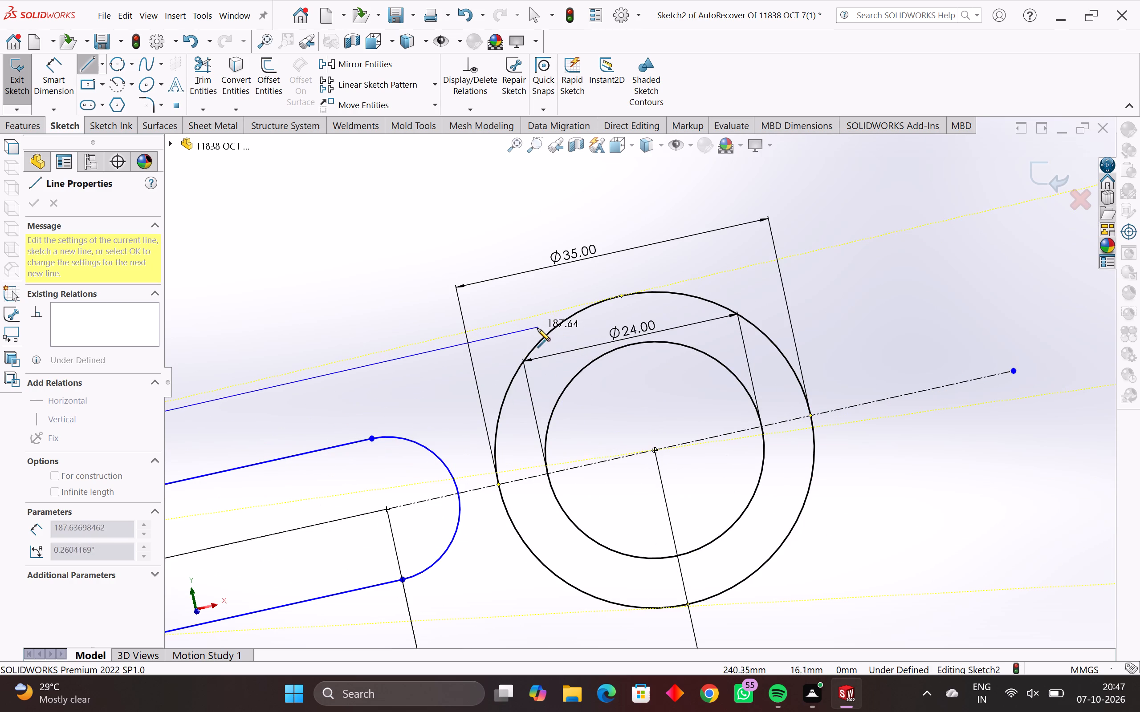
left_click(536, 336)
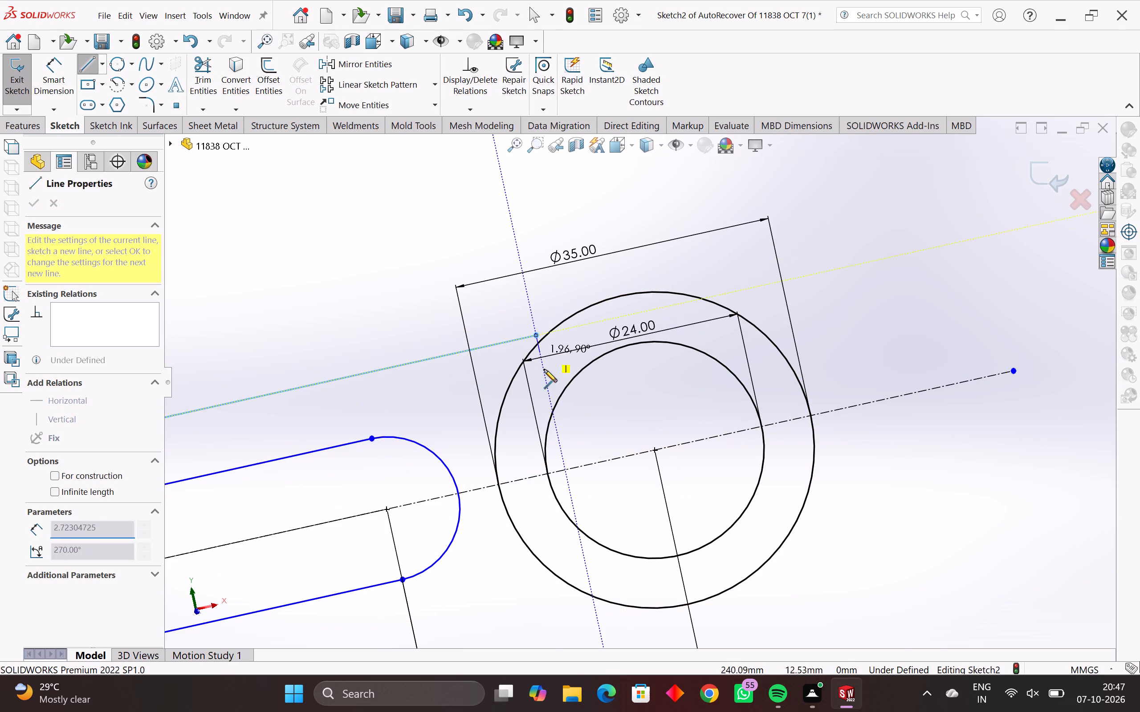
scroll(574, 517, "down", 4)
scroll(584, 557, "down", 2)
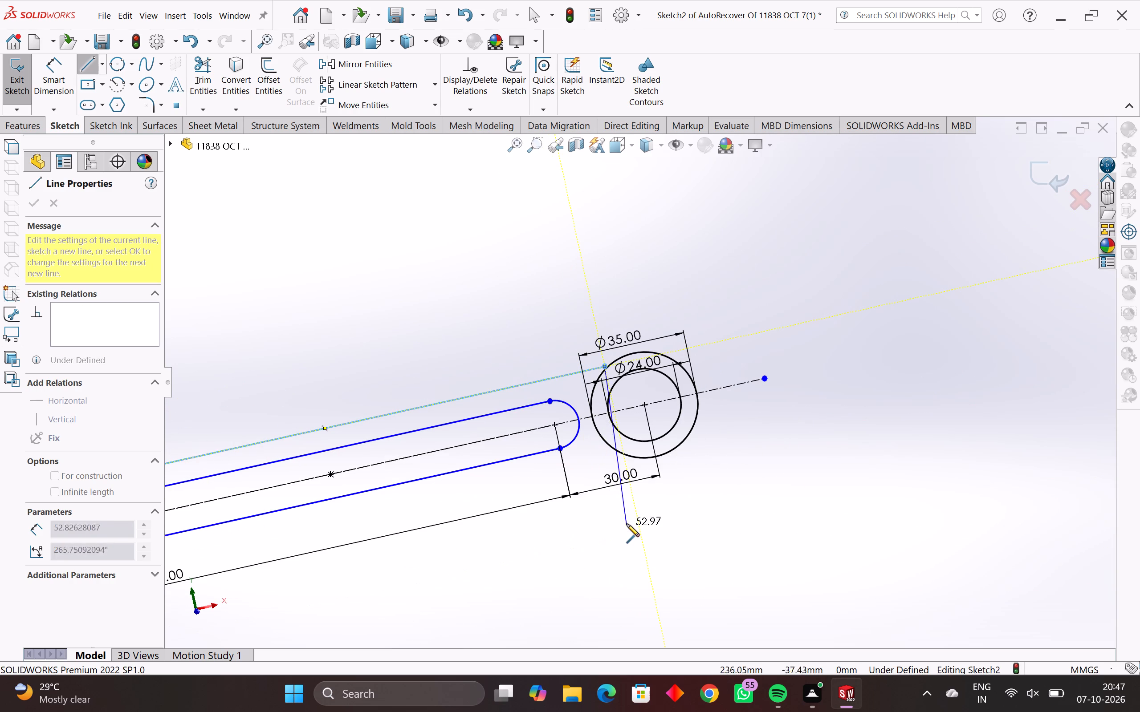
left_click(625, 464)
scroll(331, 505, "down", 4)
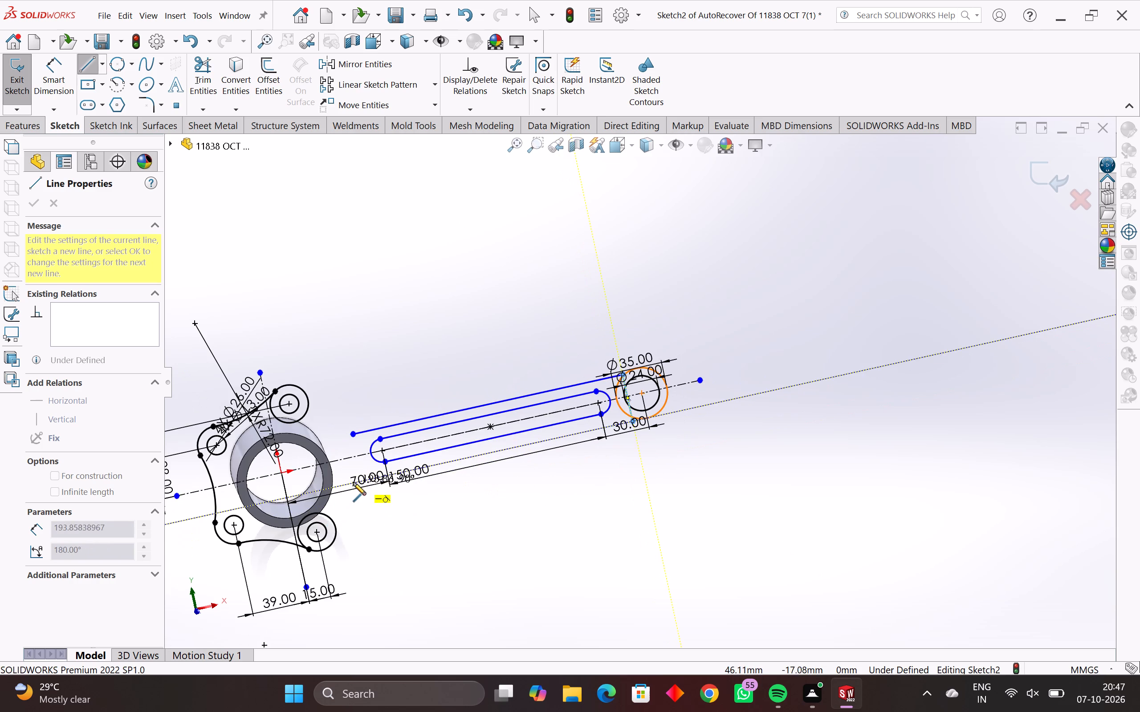
scroll(353, 482, "up", 8)
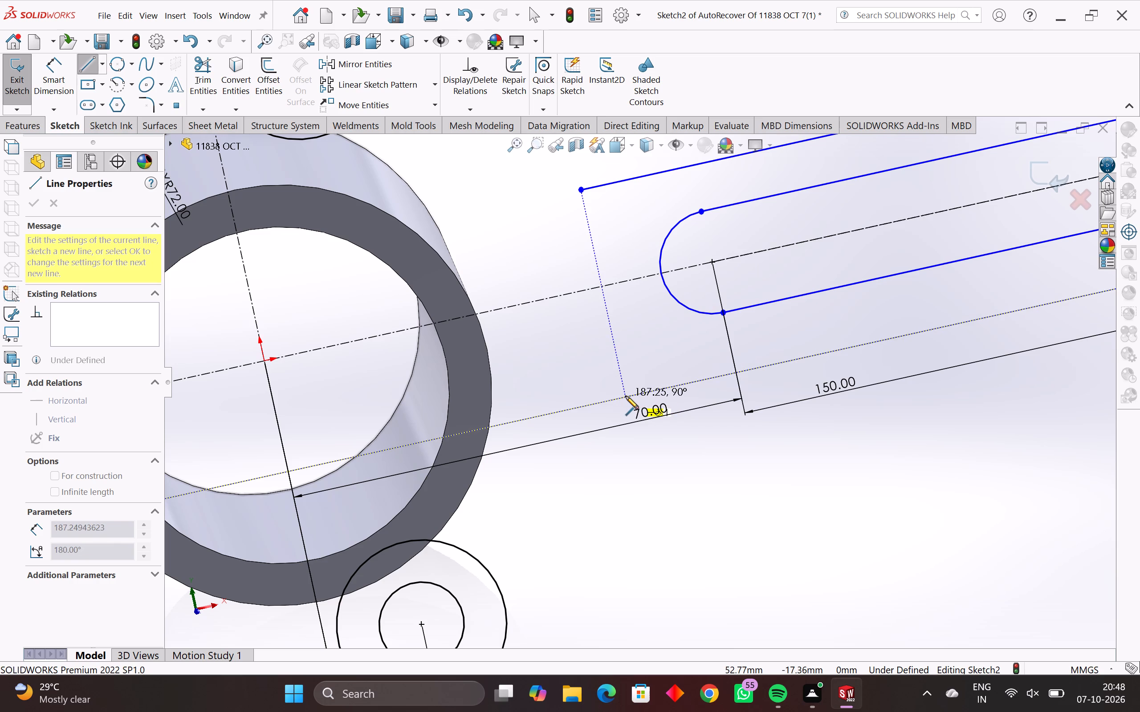
left_click(626, 396)
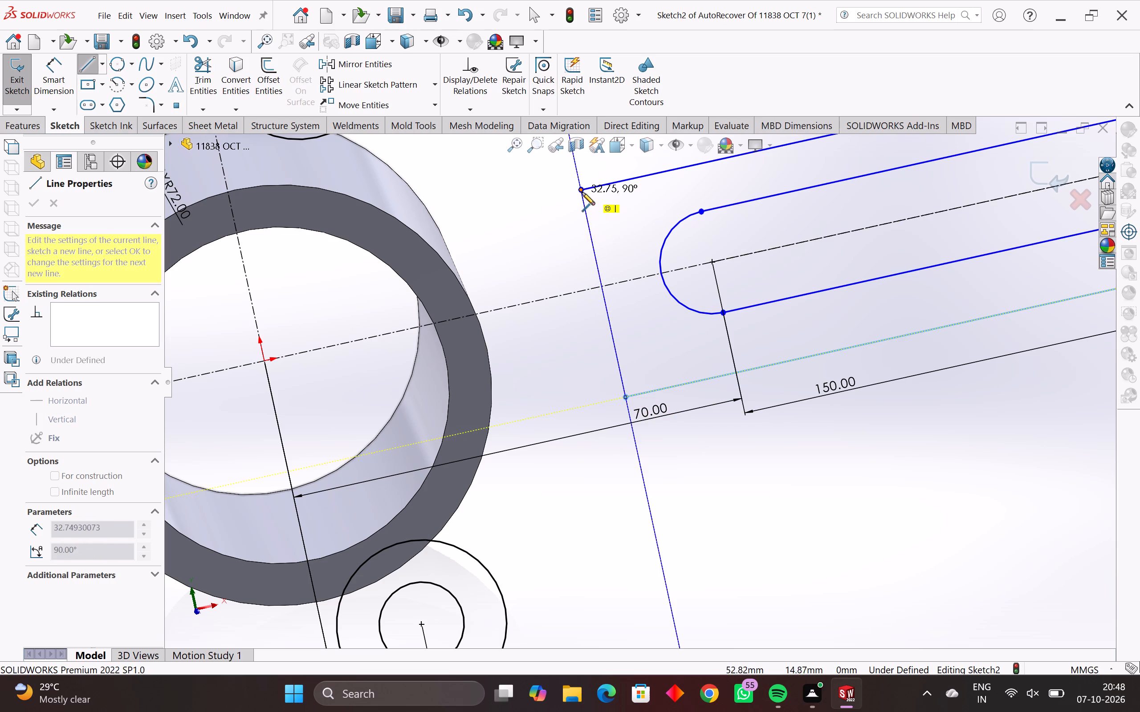
left_click(582, 192)
key("Escape")
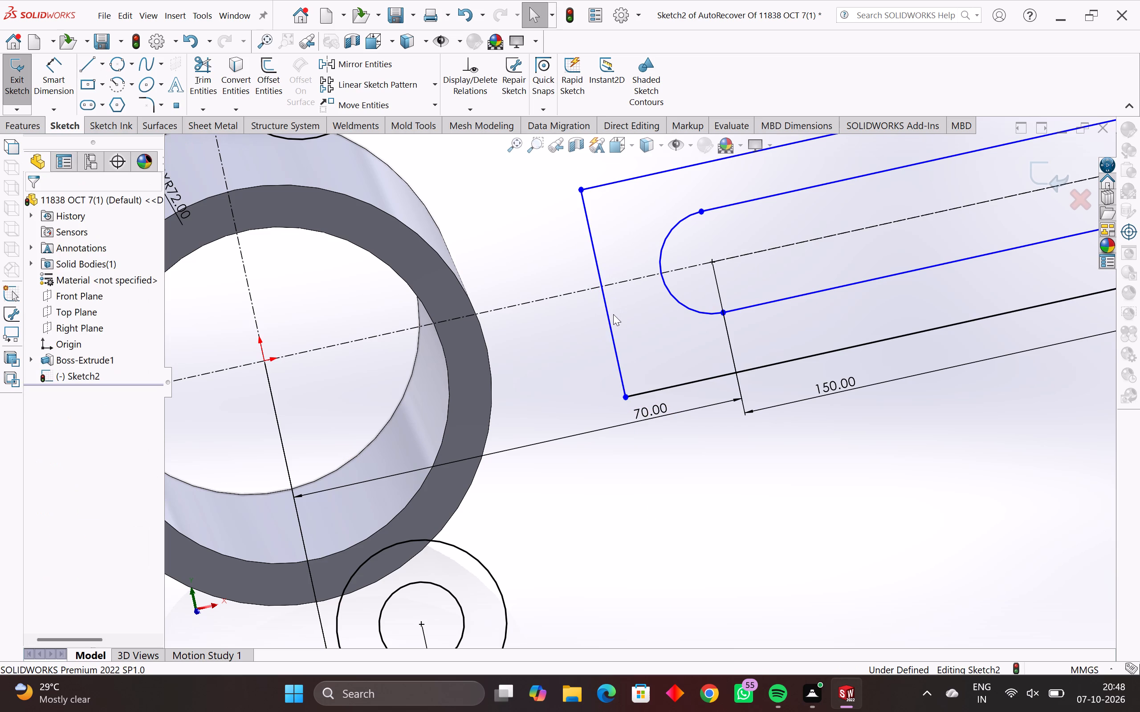
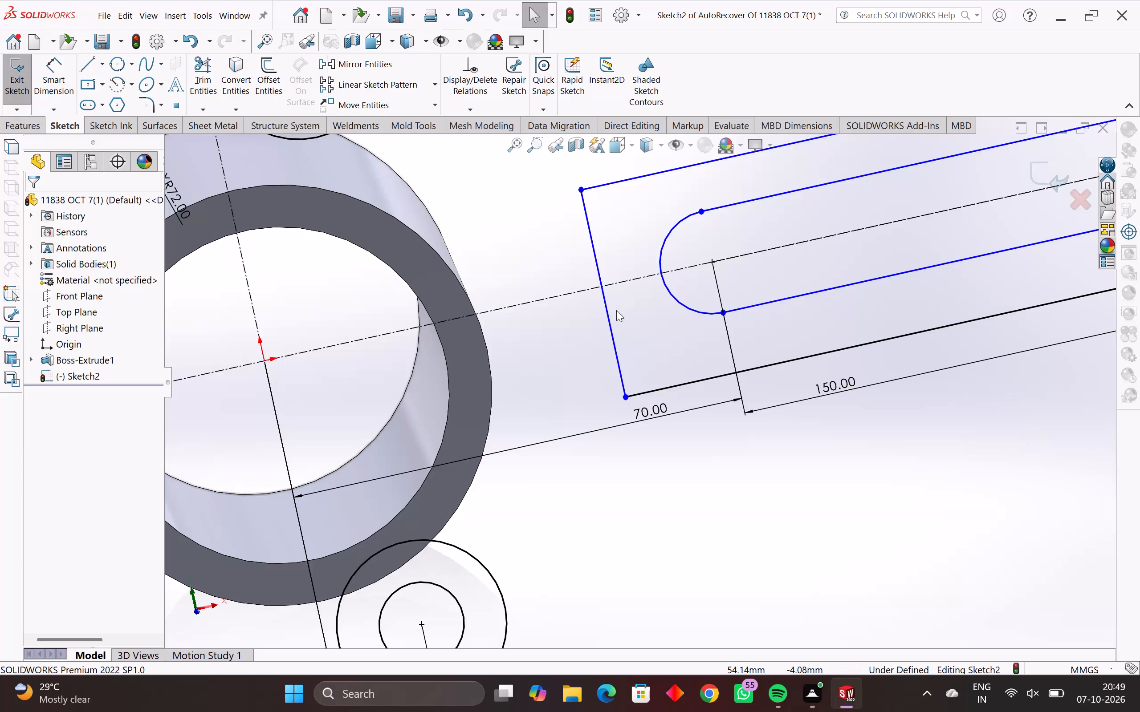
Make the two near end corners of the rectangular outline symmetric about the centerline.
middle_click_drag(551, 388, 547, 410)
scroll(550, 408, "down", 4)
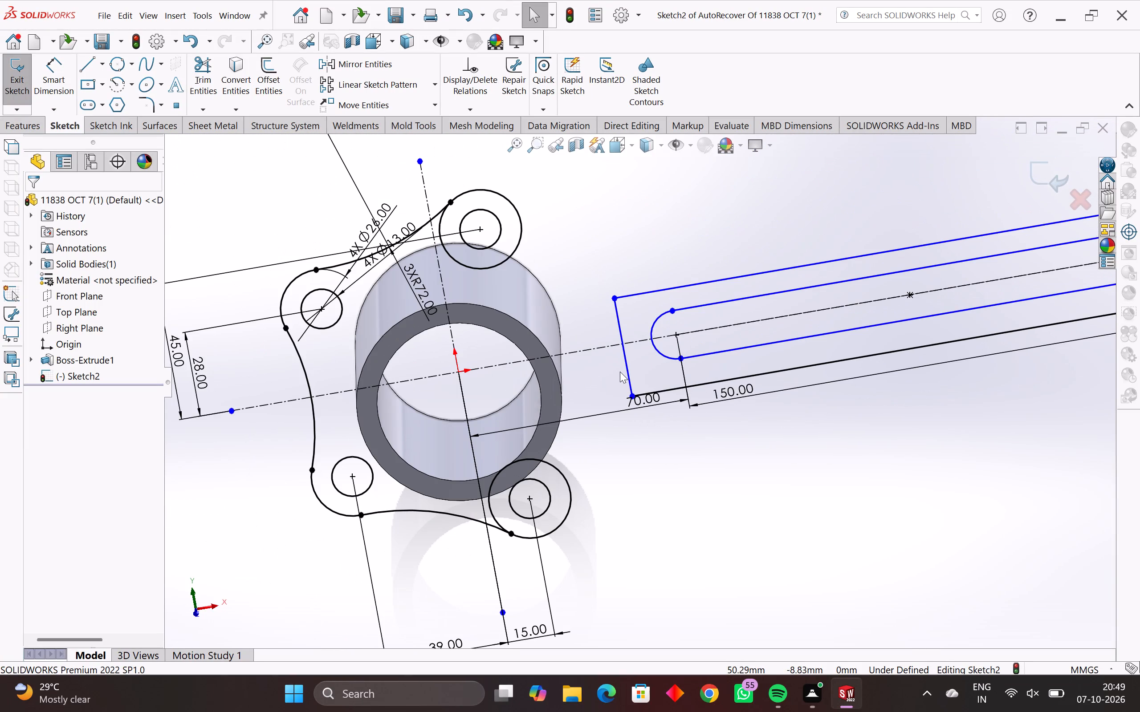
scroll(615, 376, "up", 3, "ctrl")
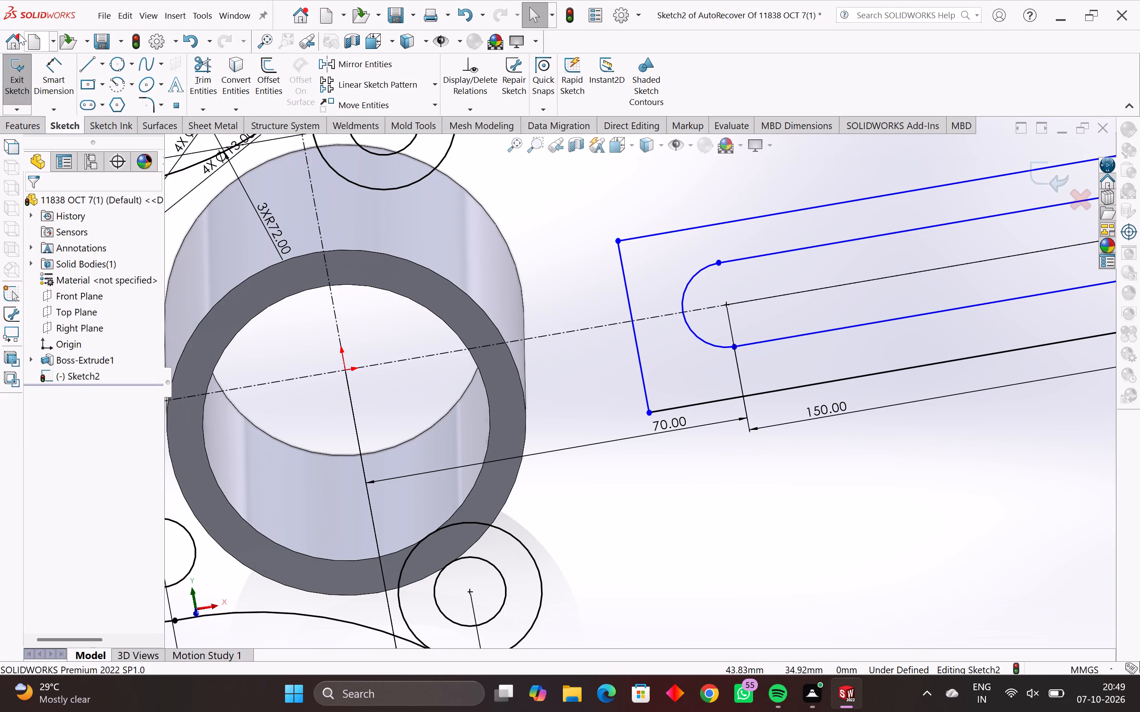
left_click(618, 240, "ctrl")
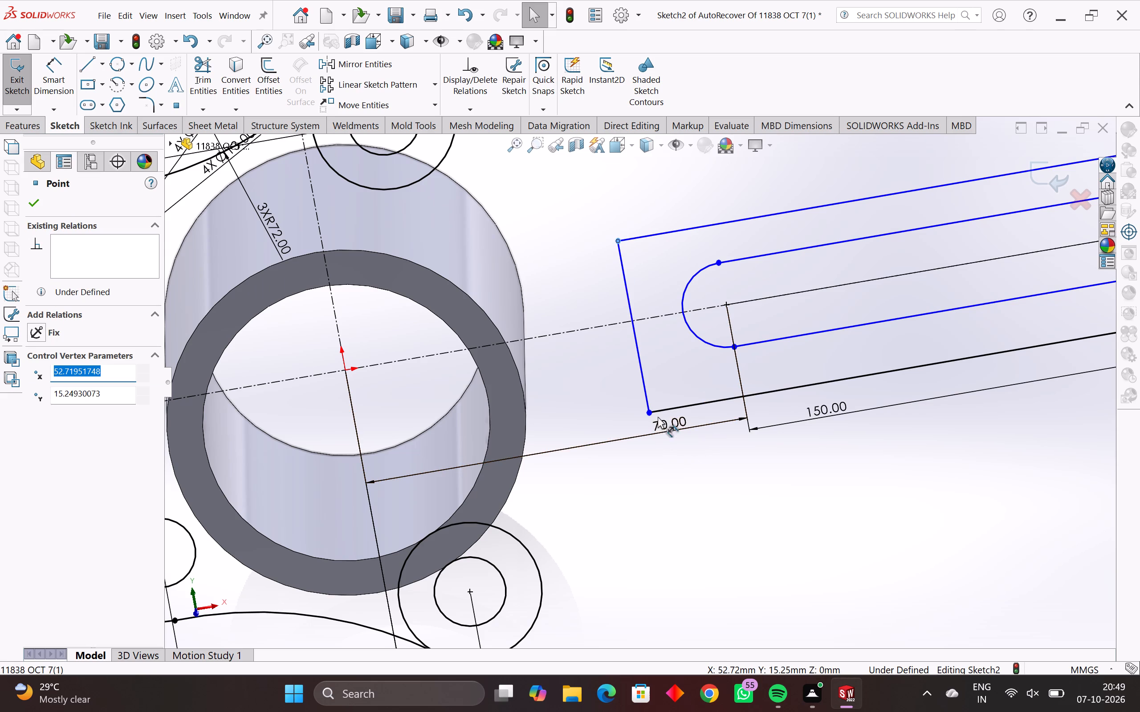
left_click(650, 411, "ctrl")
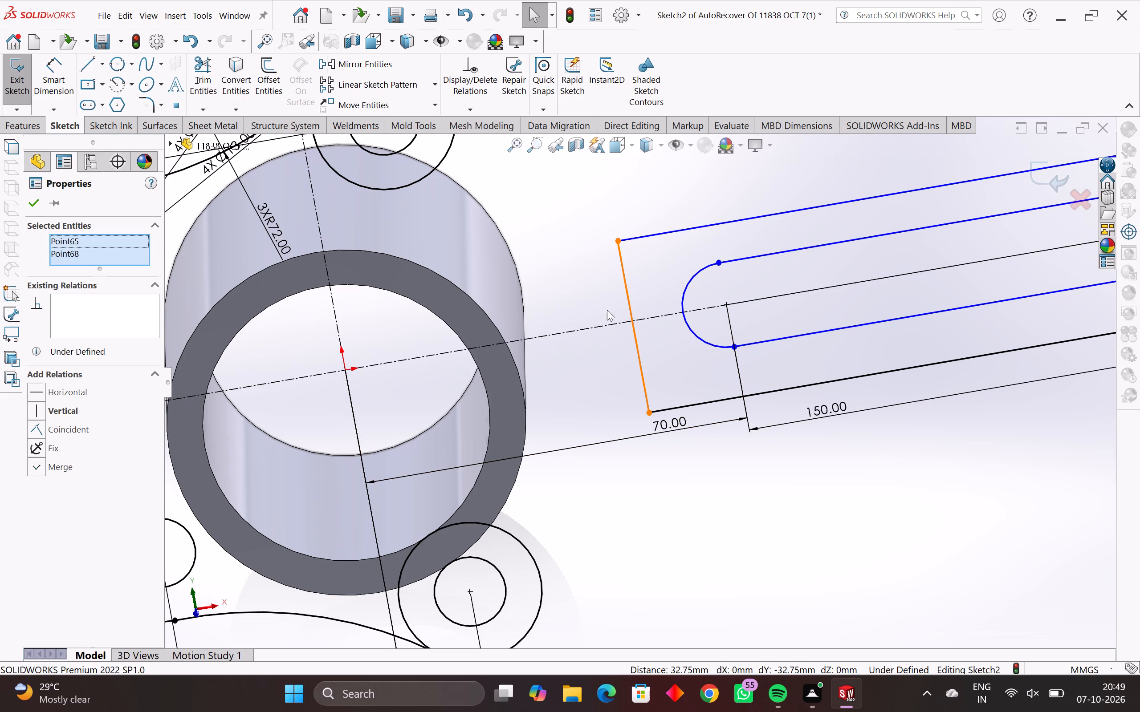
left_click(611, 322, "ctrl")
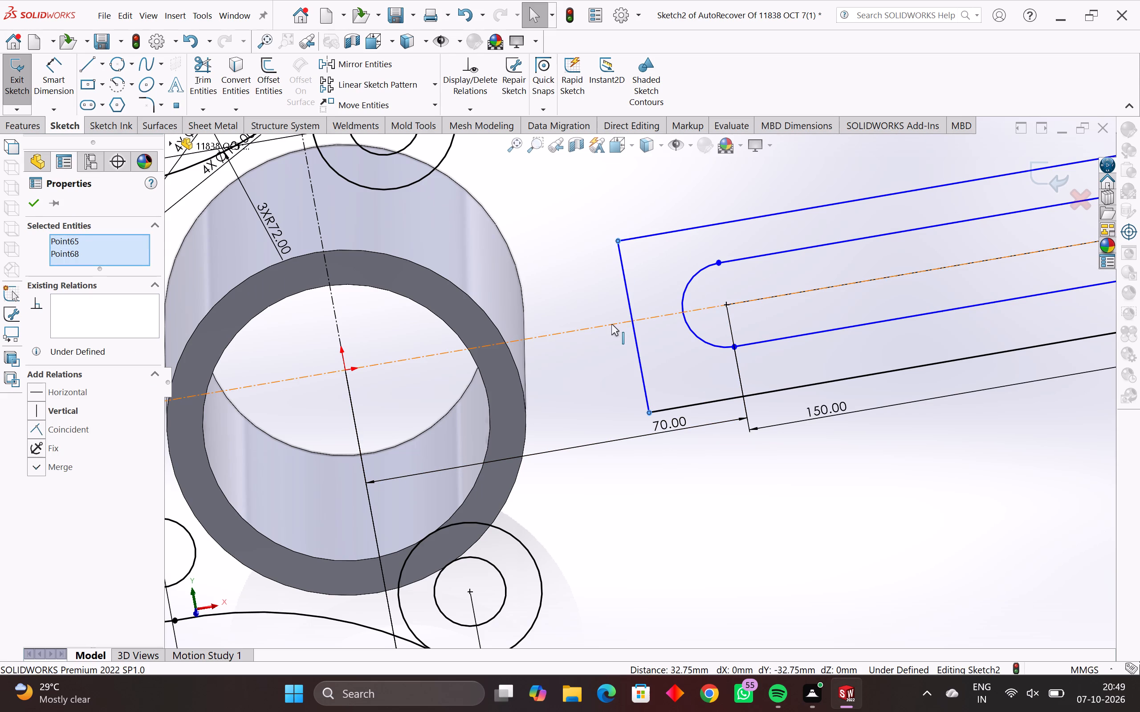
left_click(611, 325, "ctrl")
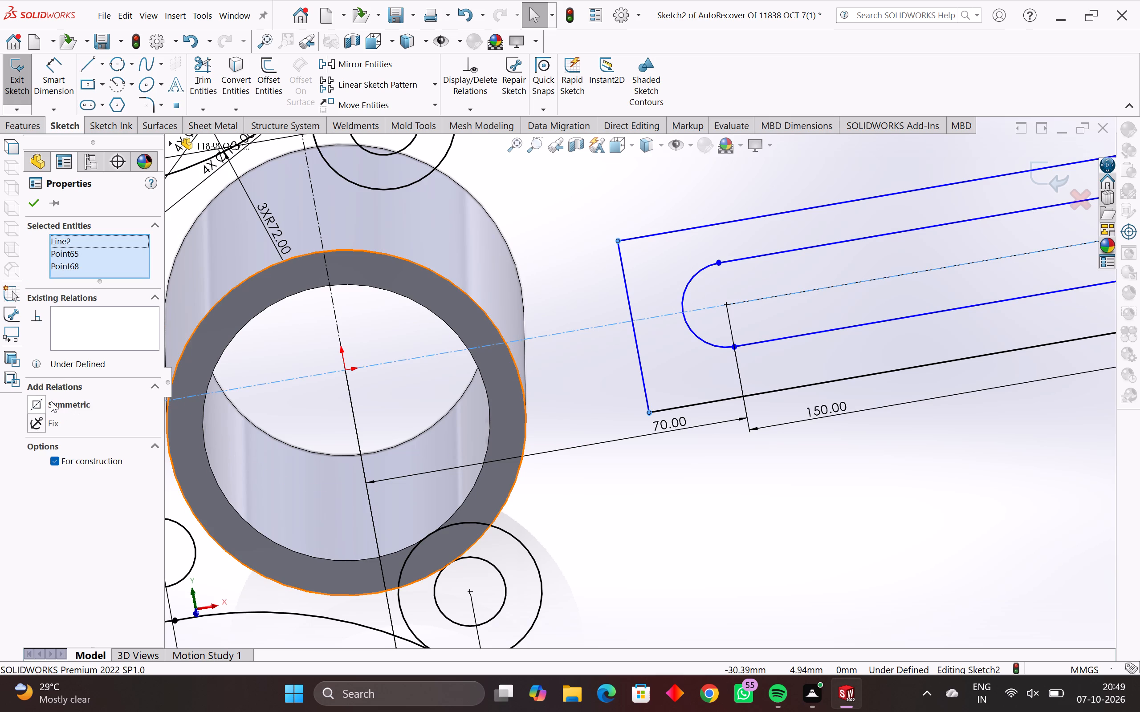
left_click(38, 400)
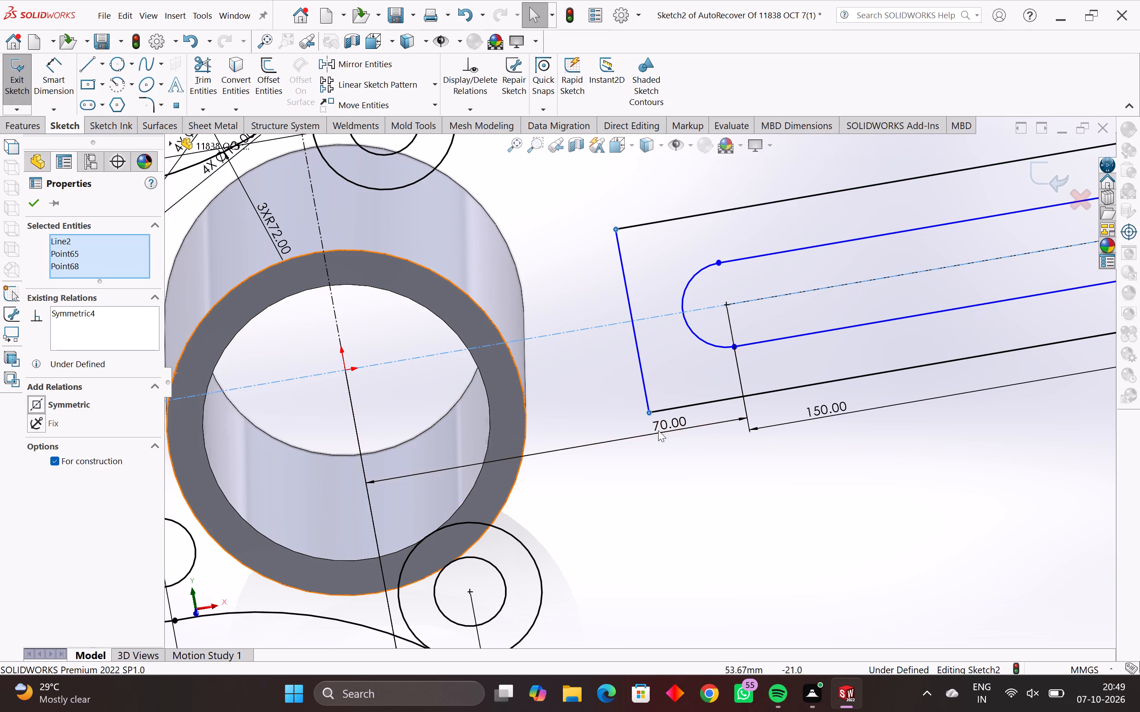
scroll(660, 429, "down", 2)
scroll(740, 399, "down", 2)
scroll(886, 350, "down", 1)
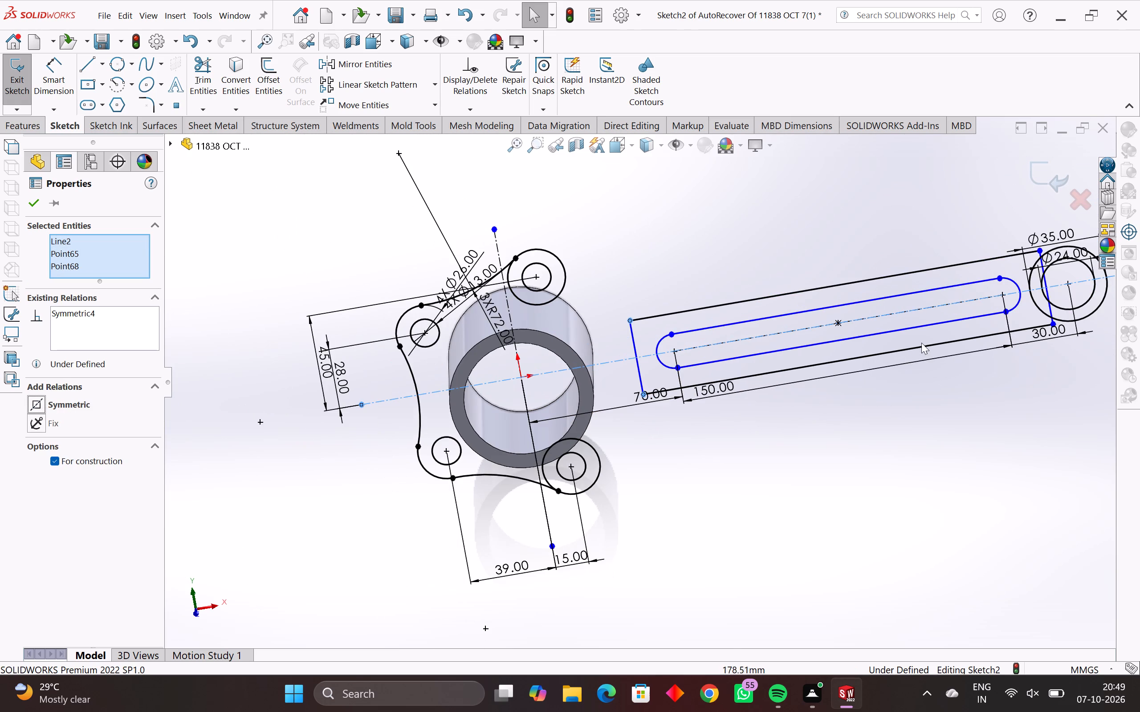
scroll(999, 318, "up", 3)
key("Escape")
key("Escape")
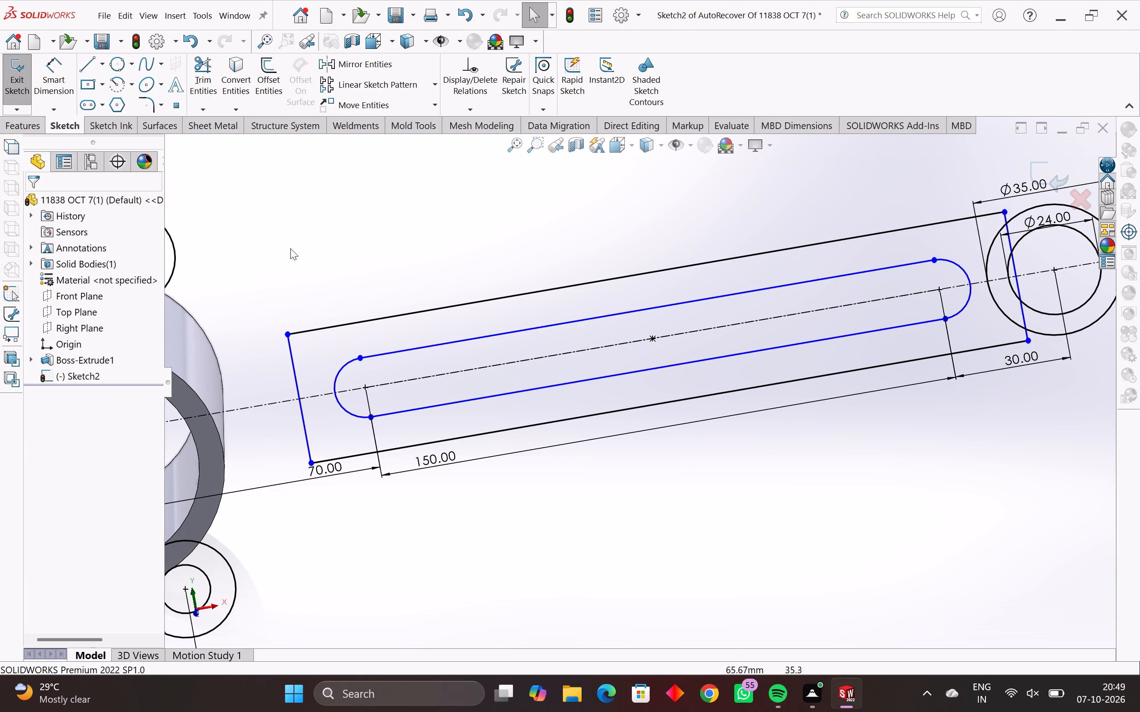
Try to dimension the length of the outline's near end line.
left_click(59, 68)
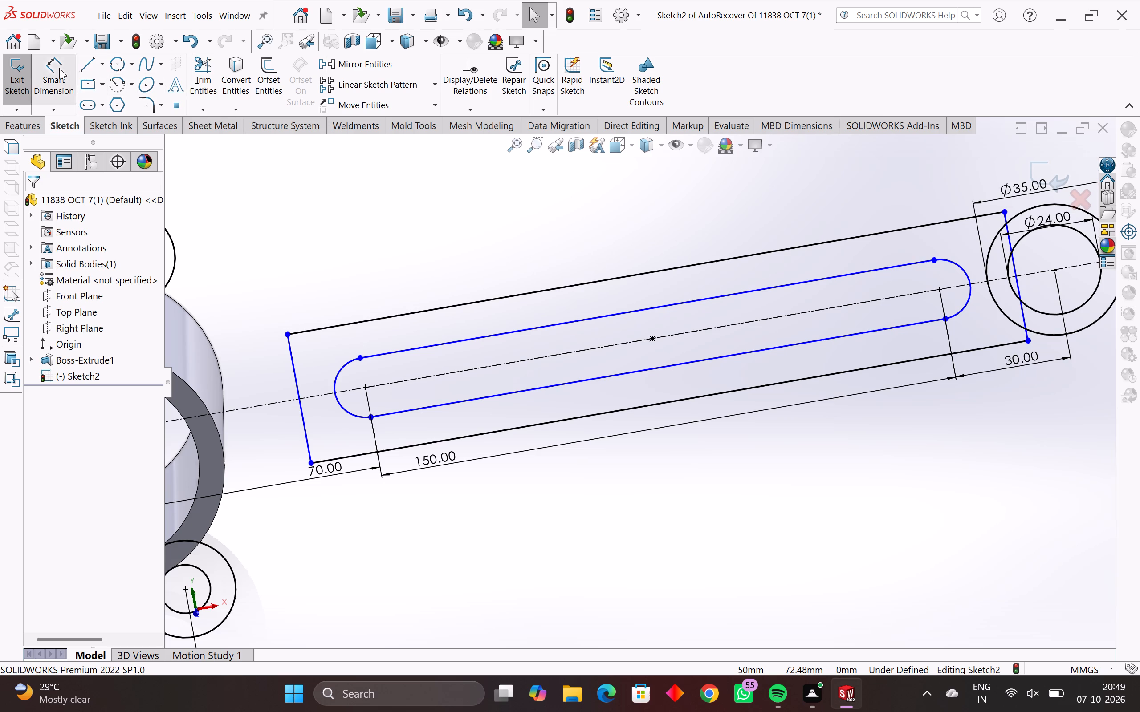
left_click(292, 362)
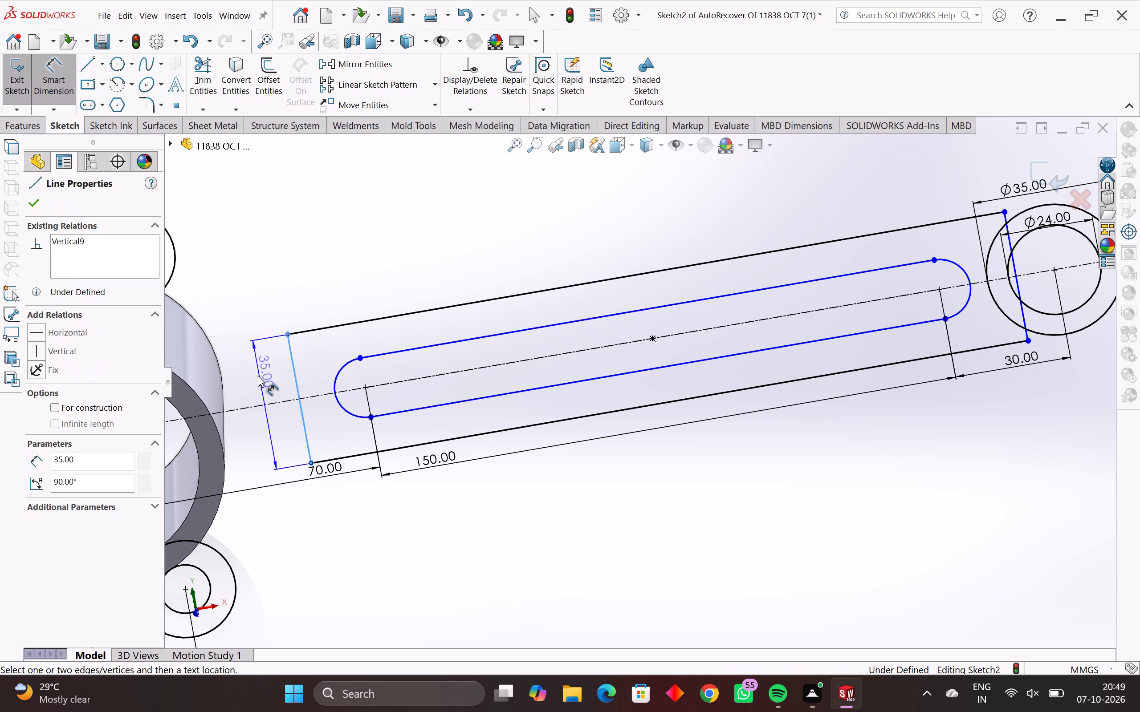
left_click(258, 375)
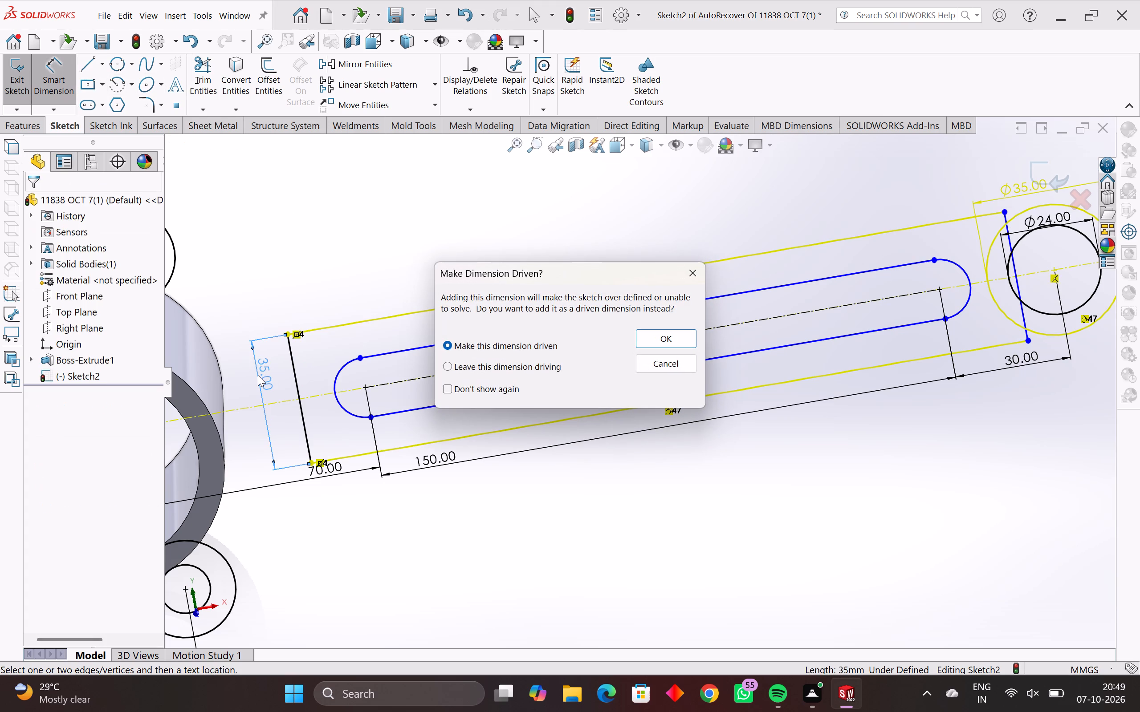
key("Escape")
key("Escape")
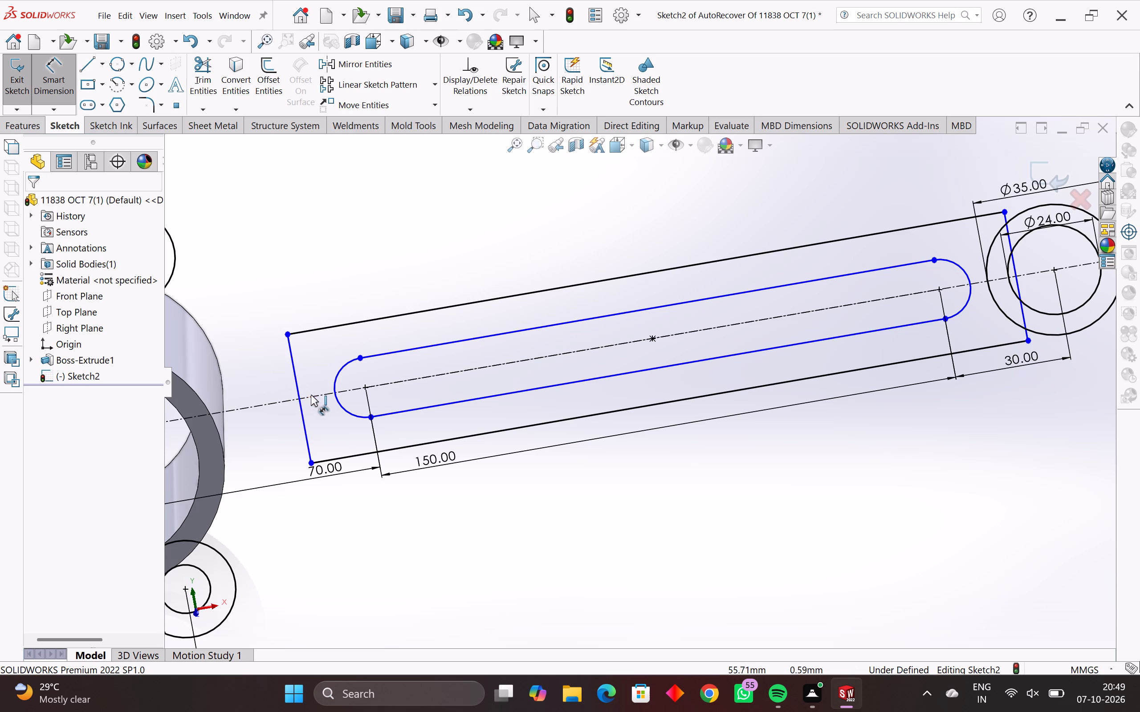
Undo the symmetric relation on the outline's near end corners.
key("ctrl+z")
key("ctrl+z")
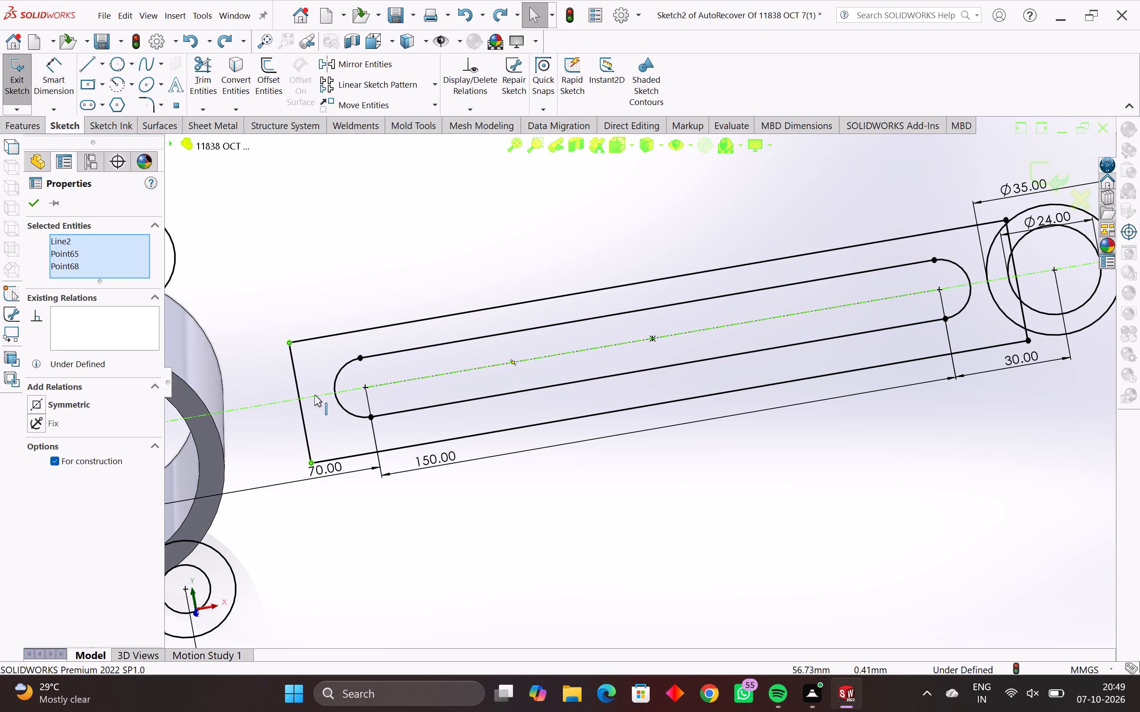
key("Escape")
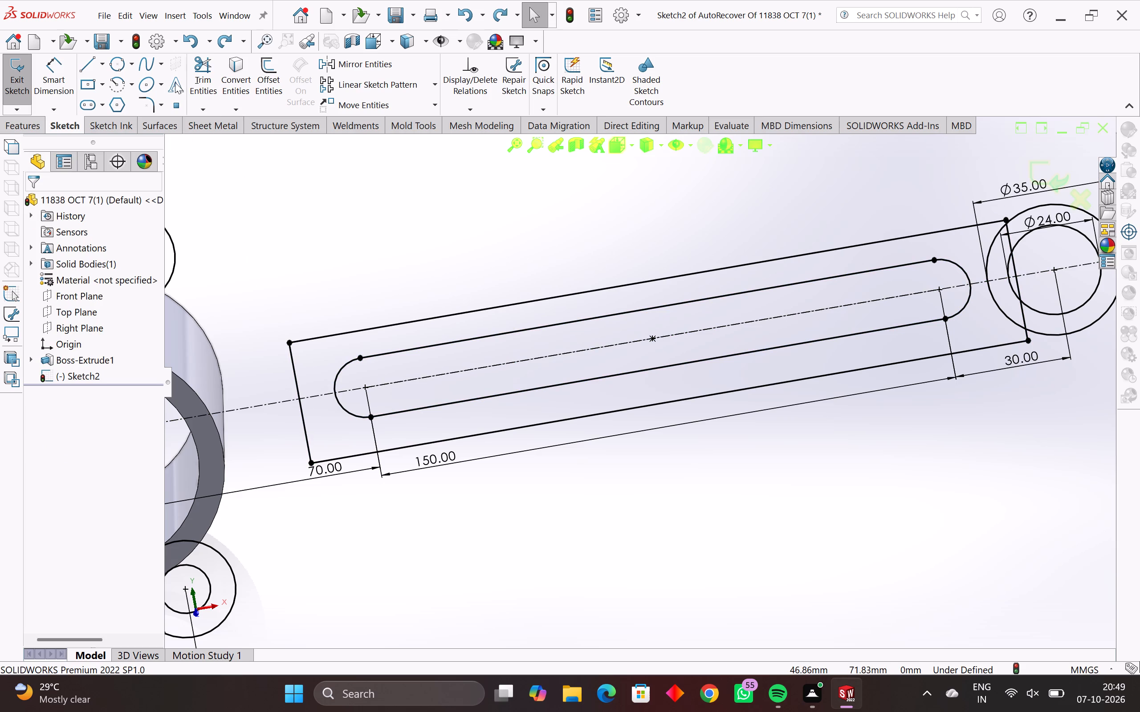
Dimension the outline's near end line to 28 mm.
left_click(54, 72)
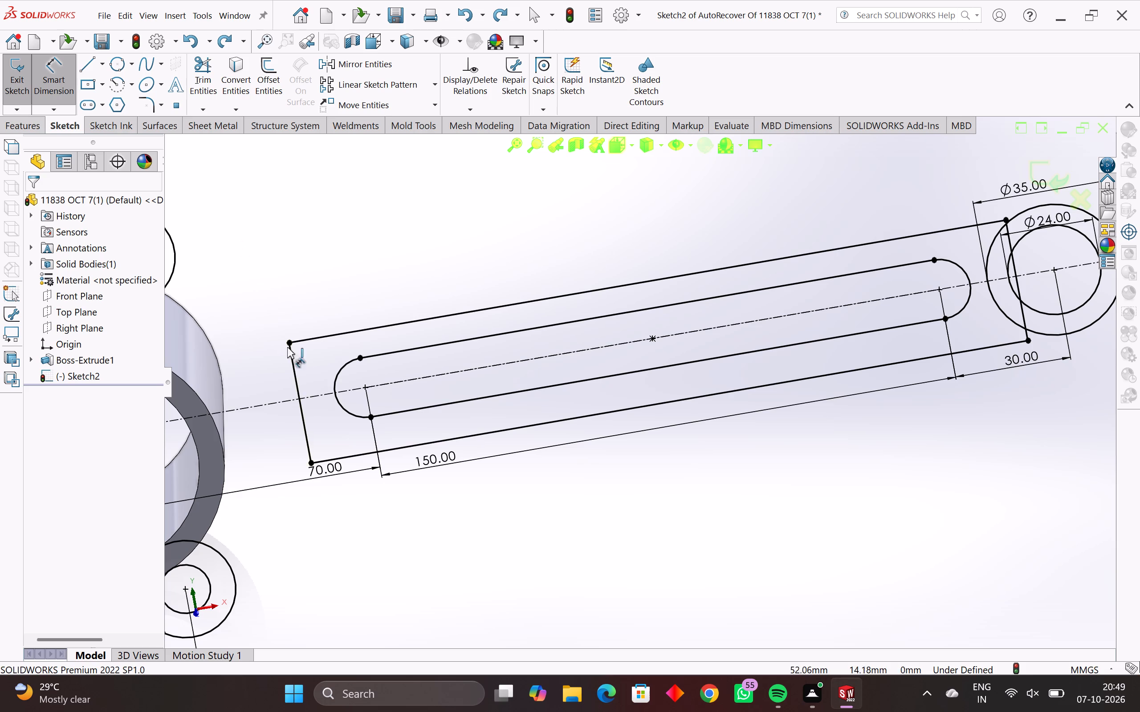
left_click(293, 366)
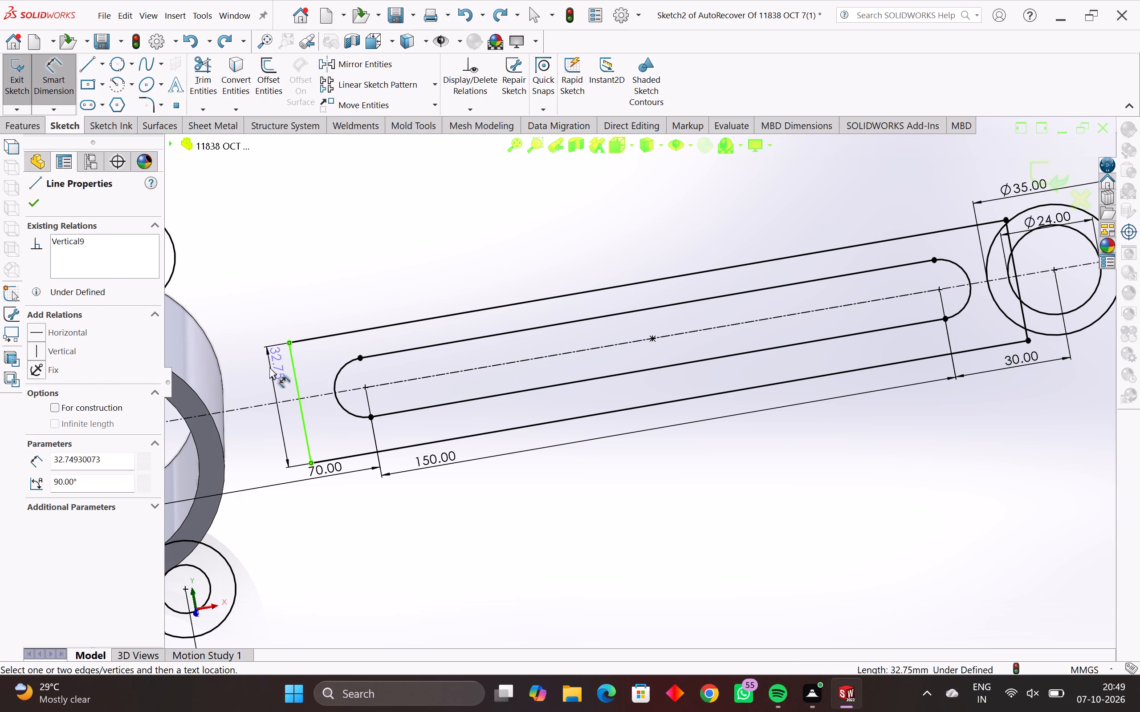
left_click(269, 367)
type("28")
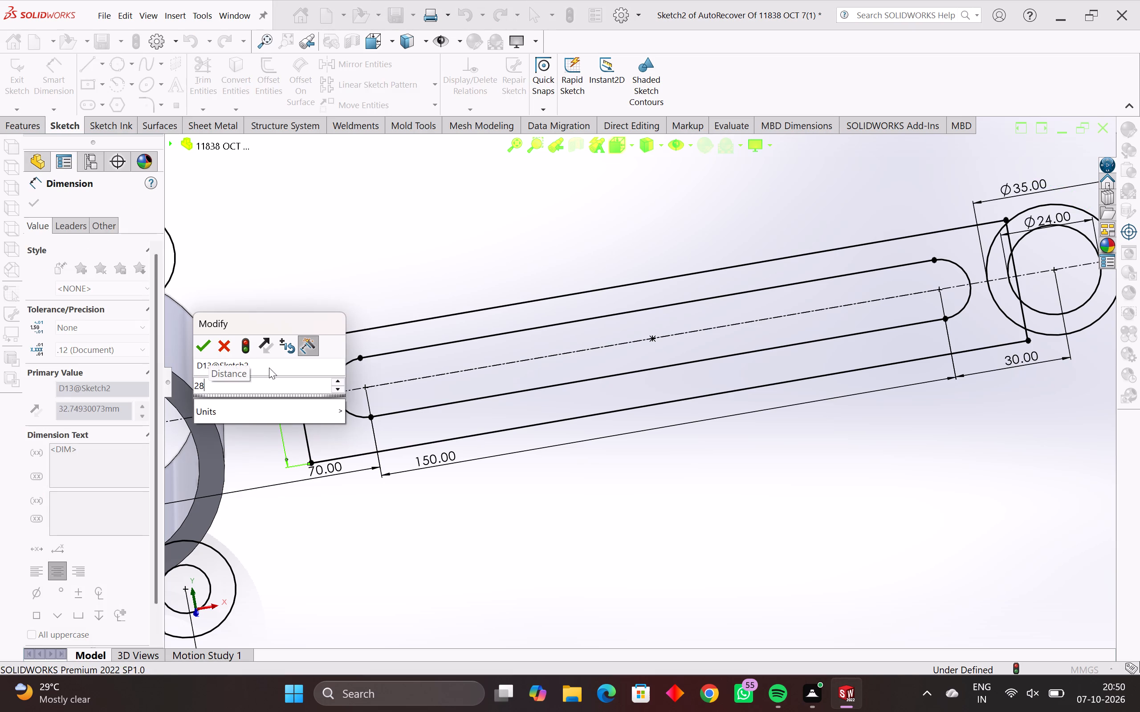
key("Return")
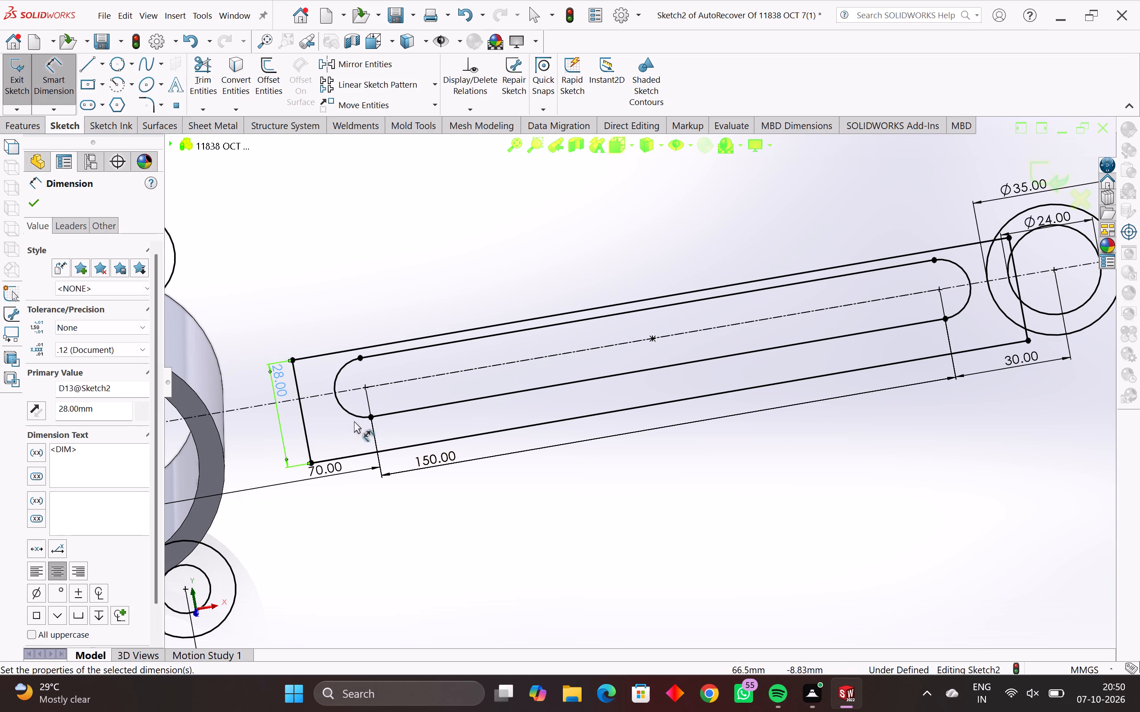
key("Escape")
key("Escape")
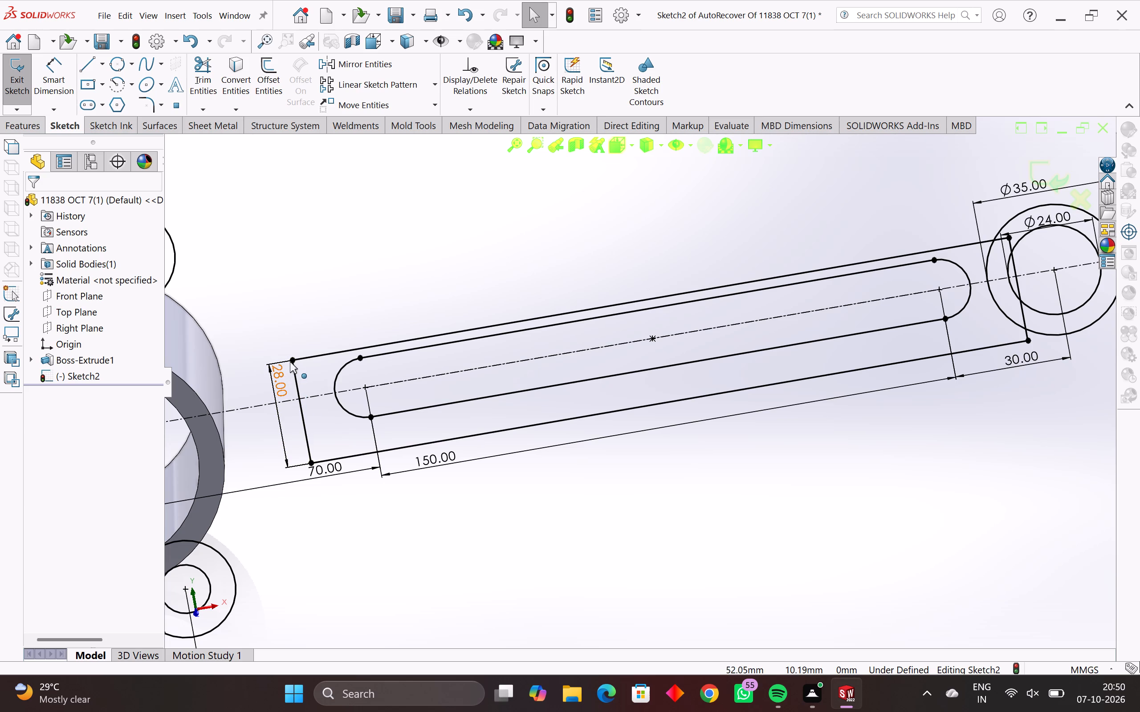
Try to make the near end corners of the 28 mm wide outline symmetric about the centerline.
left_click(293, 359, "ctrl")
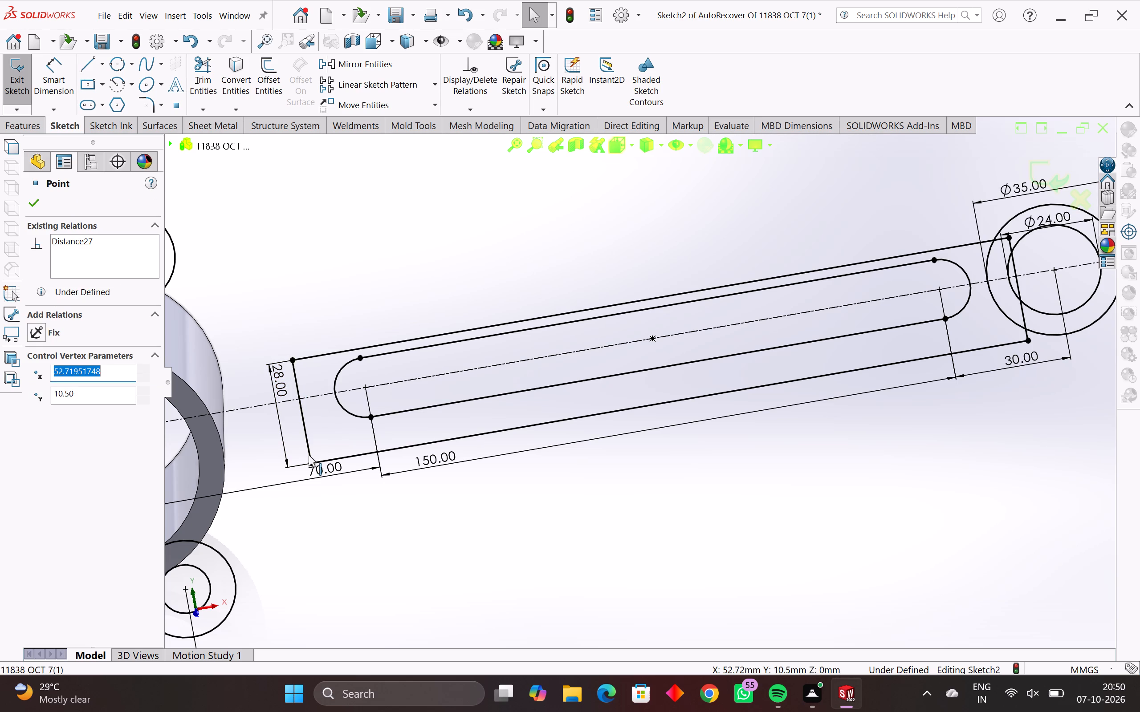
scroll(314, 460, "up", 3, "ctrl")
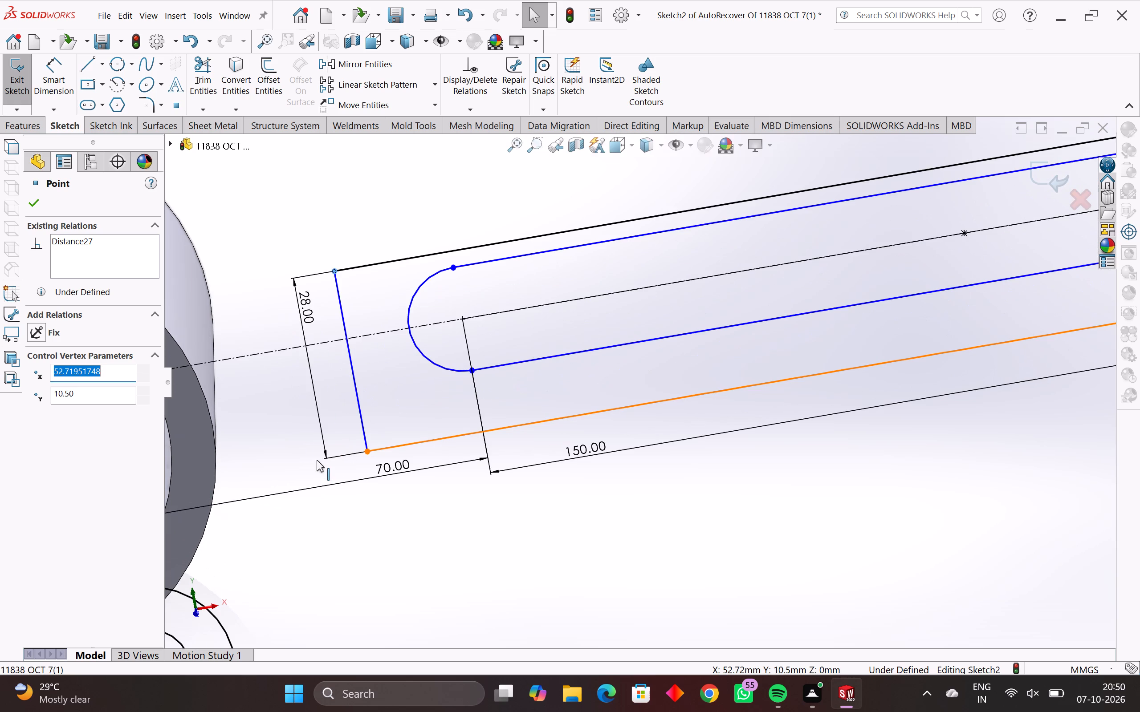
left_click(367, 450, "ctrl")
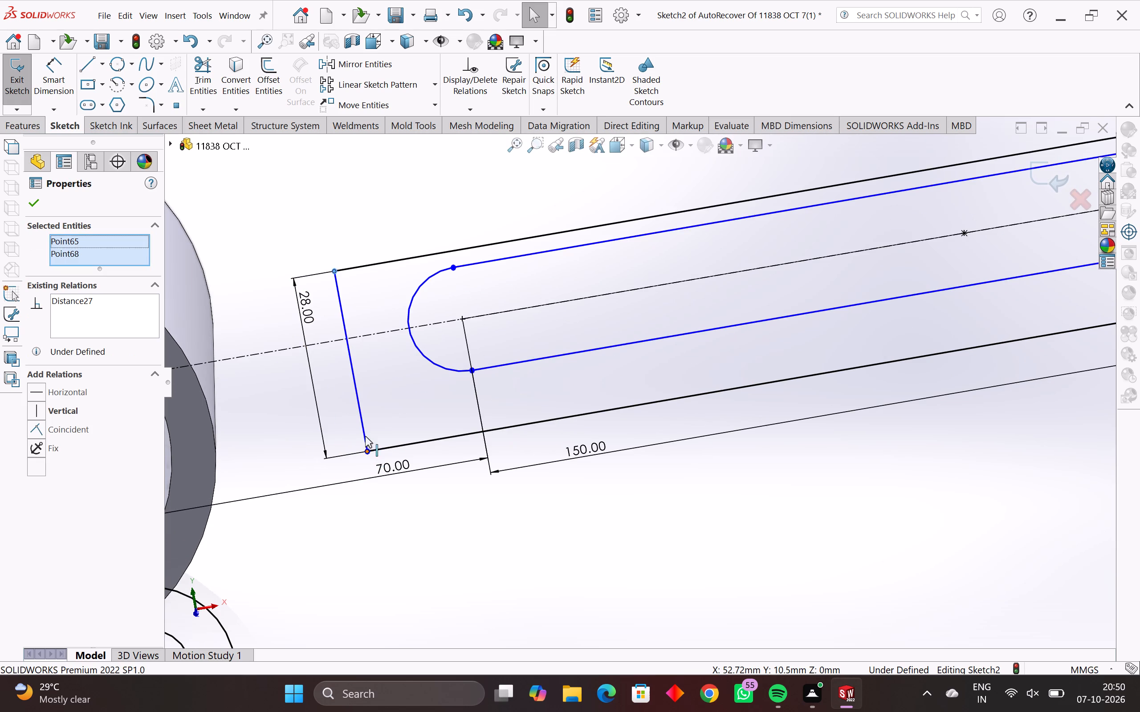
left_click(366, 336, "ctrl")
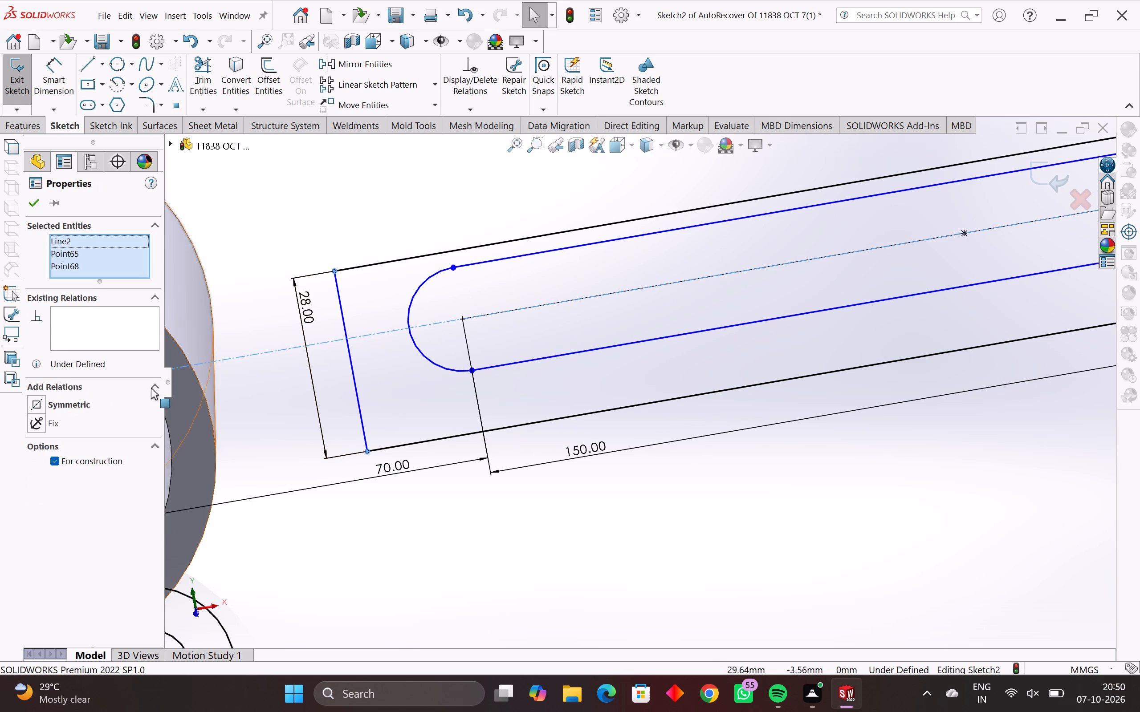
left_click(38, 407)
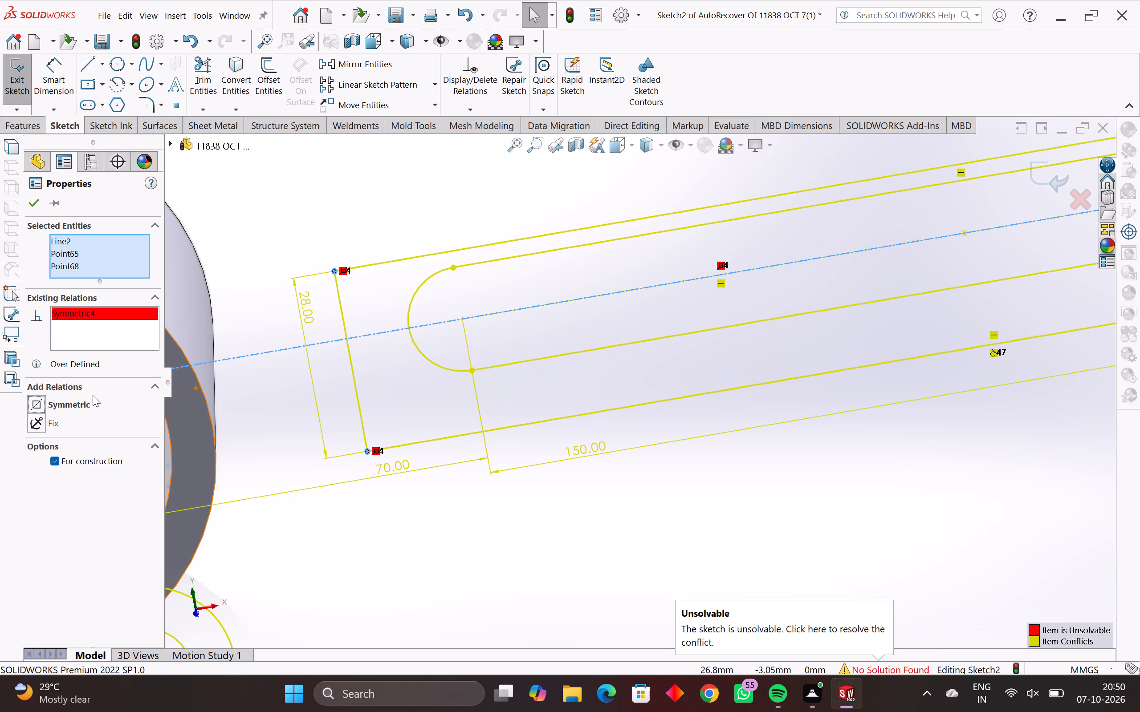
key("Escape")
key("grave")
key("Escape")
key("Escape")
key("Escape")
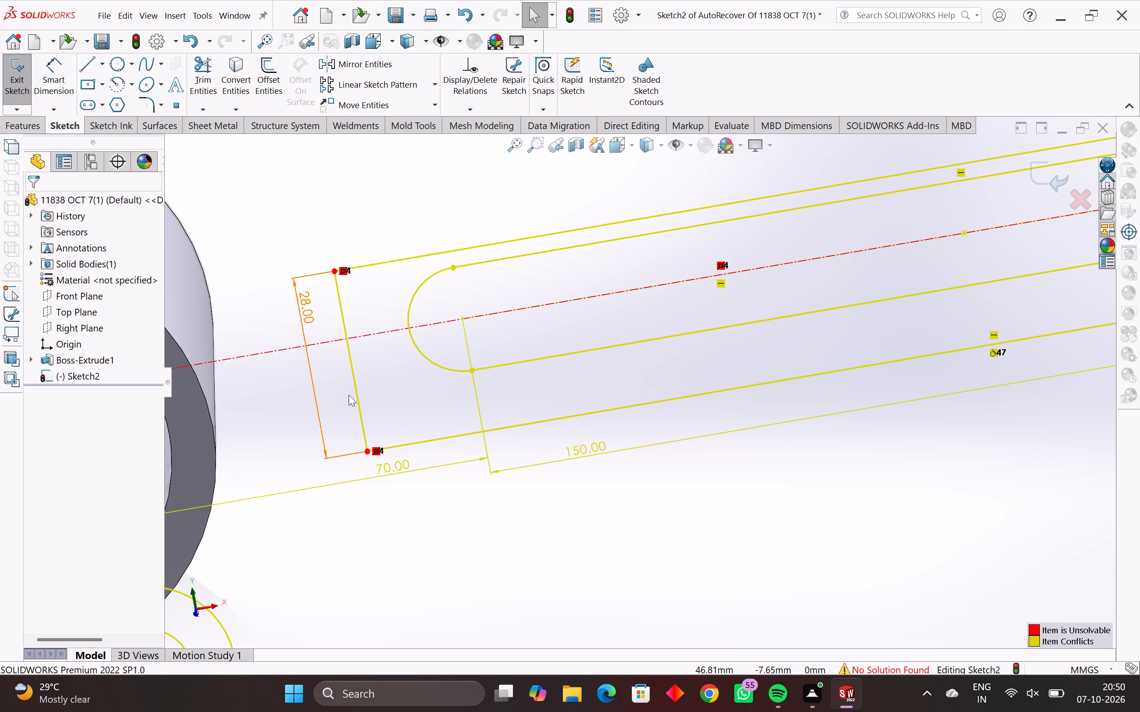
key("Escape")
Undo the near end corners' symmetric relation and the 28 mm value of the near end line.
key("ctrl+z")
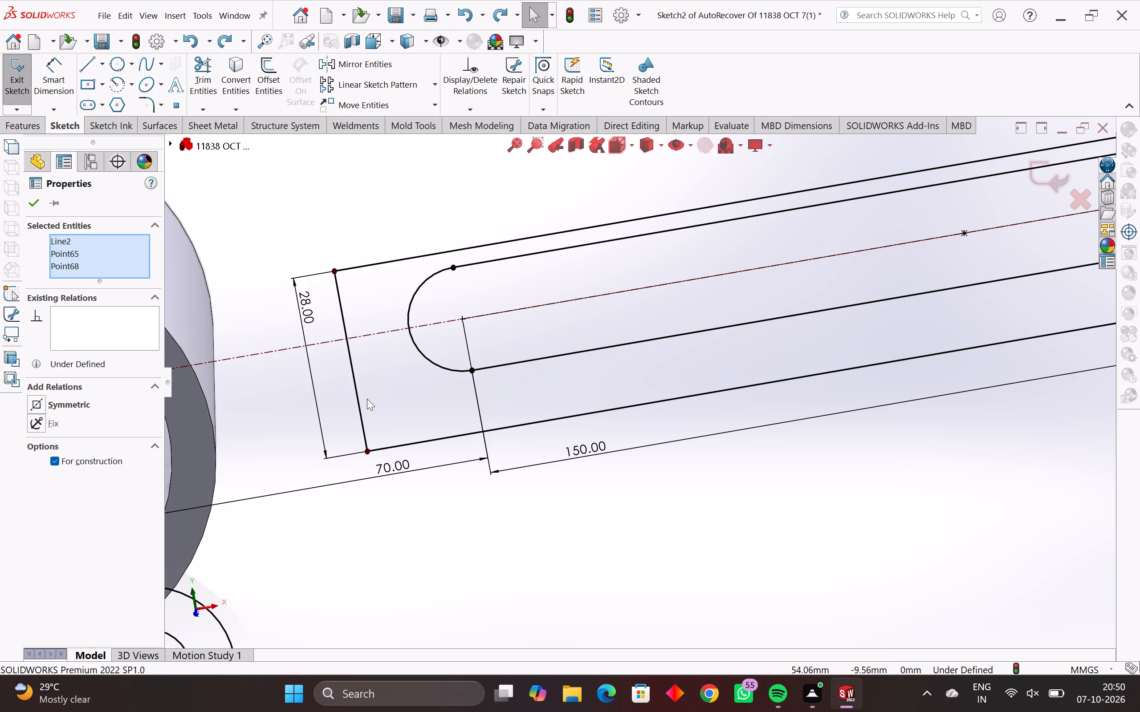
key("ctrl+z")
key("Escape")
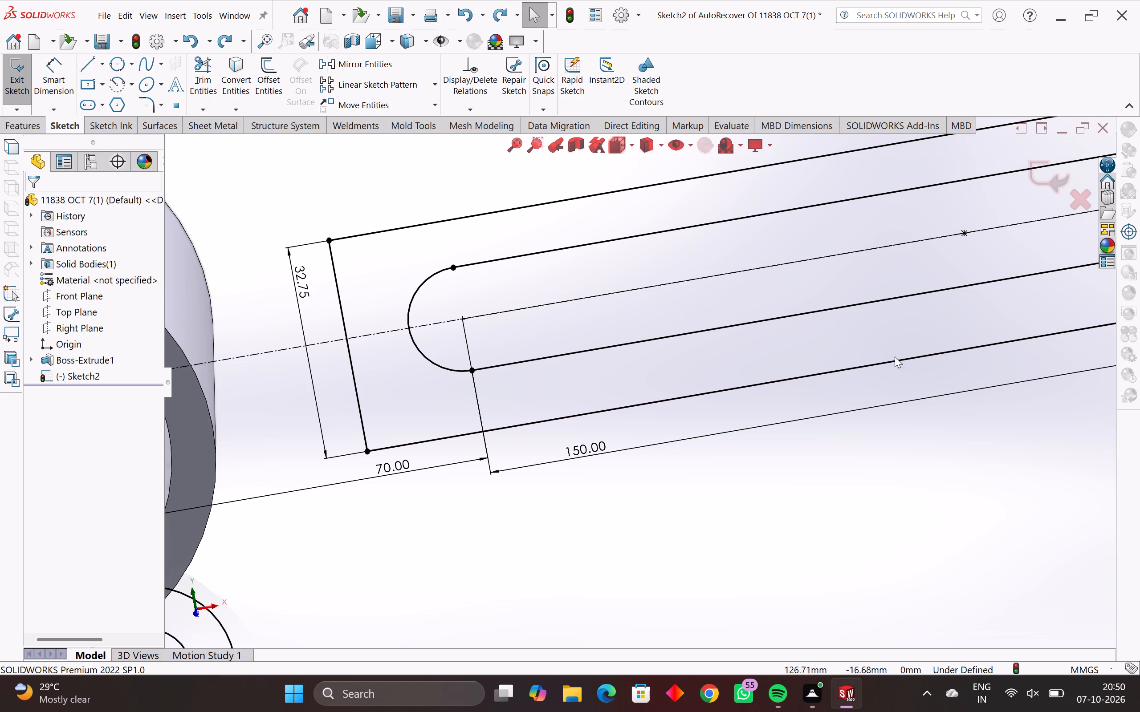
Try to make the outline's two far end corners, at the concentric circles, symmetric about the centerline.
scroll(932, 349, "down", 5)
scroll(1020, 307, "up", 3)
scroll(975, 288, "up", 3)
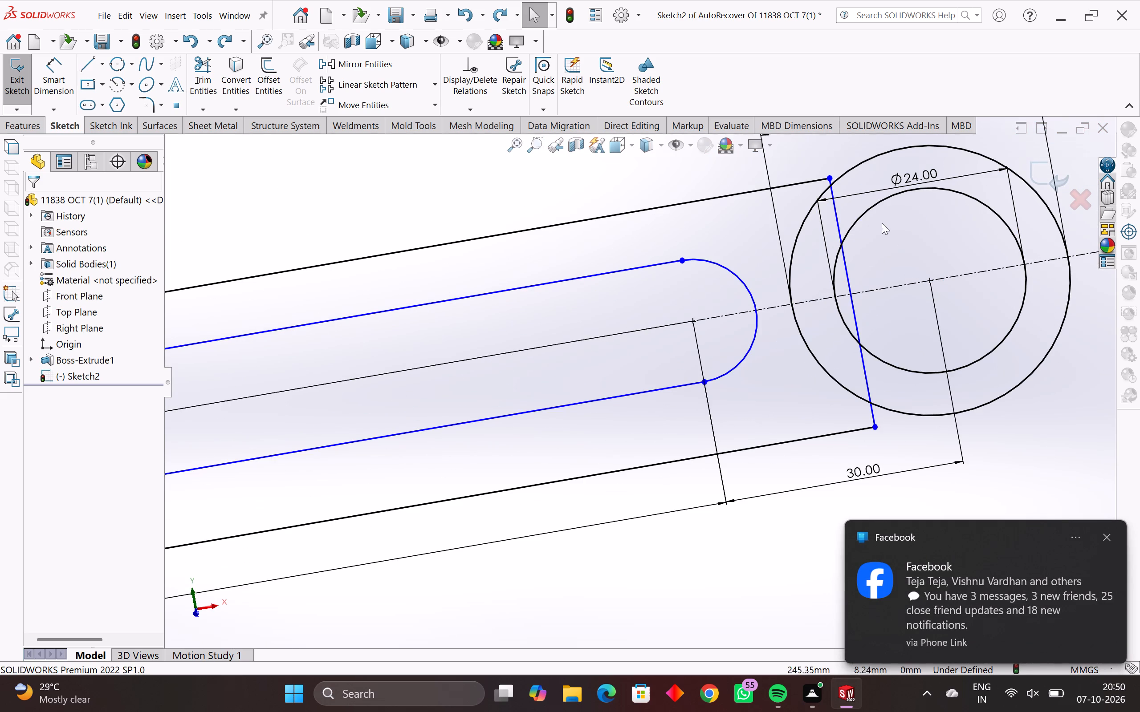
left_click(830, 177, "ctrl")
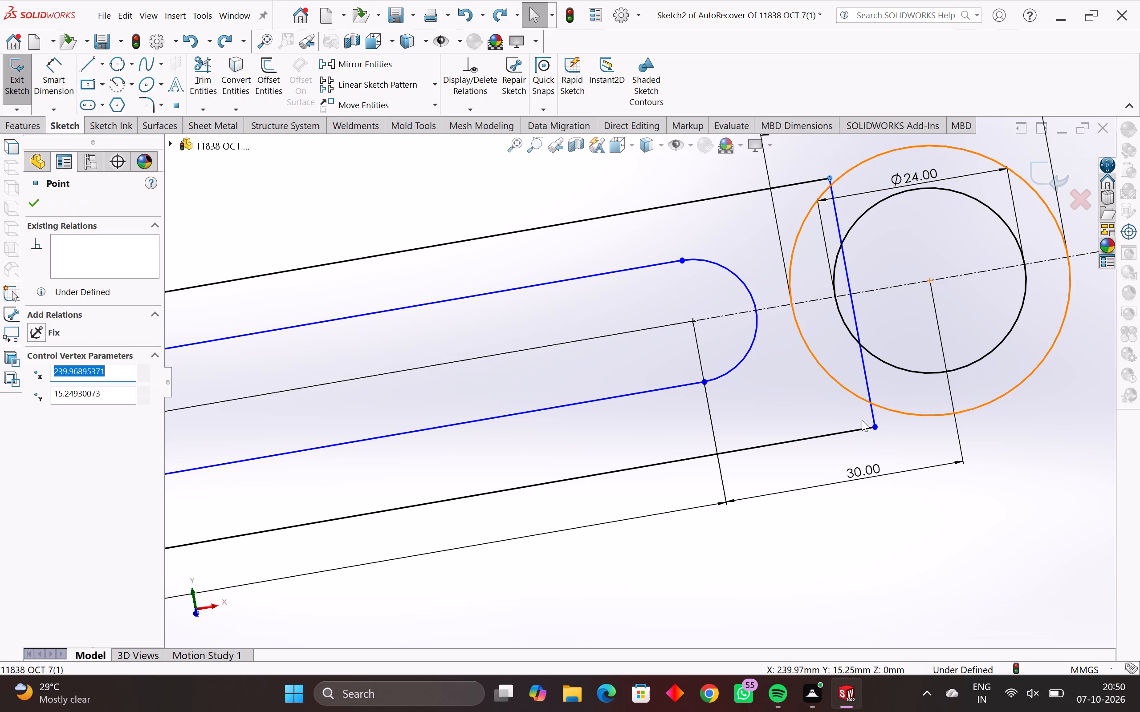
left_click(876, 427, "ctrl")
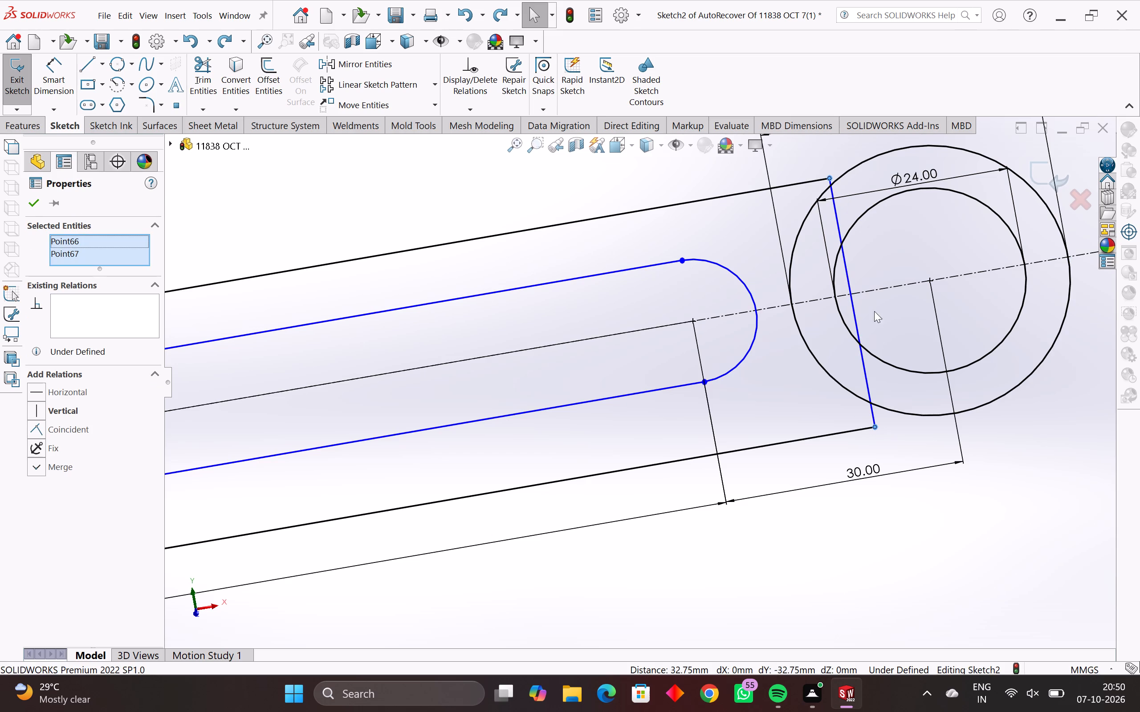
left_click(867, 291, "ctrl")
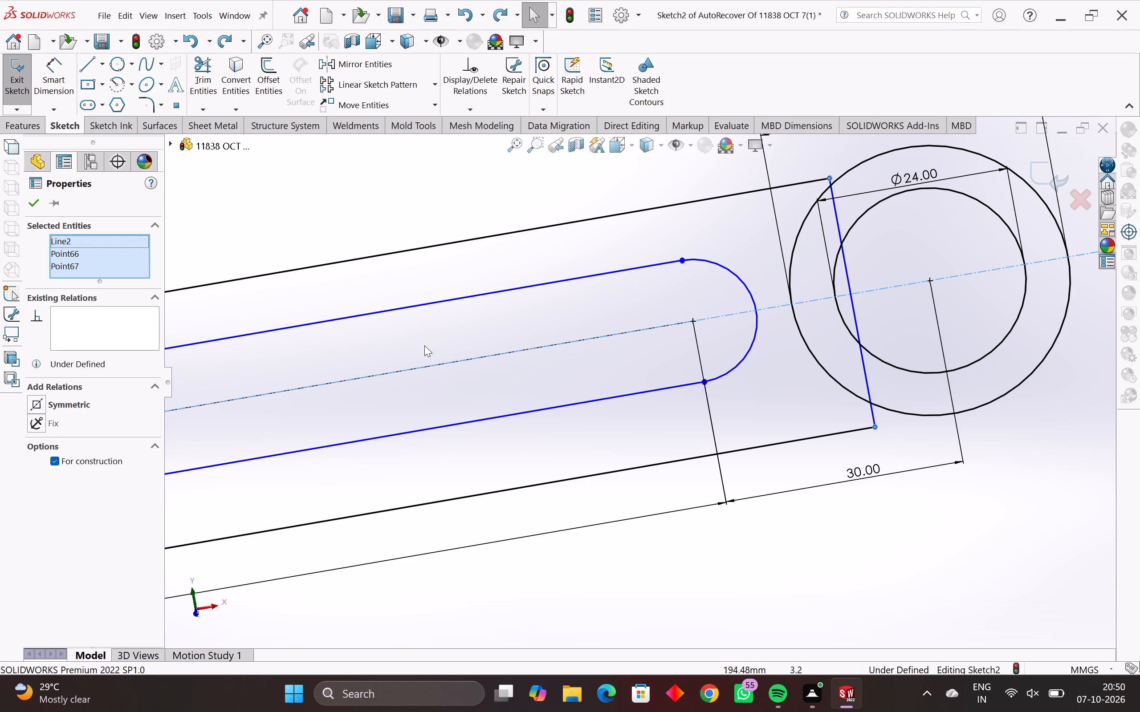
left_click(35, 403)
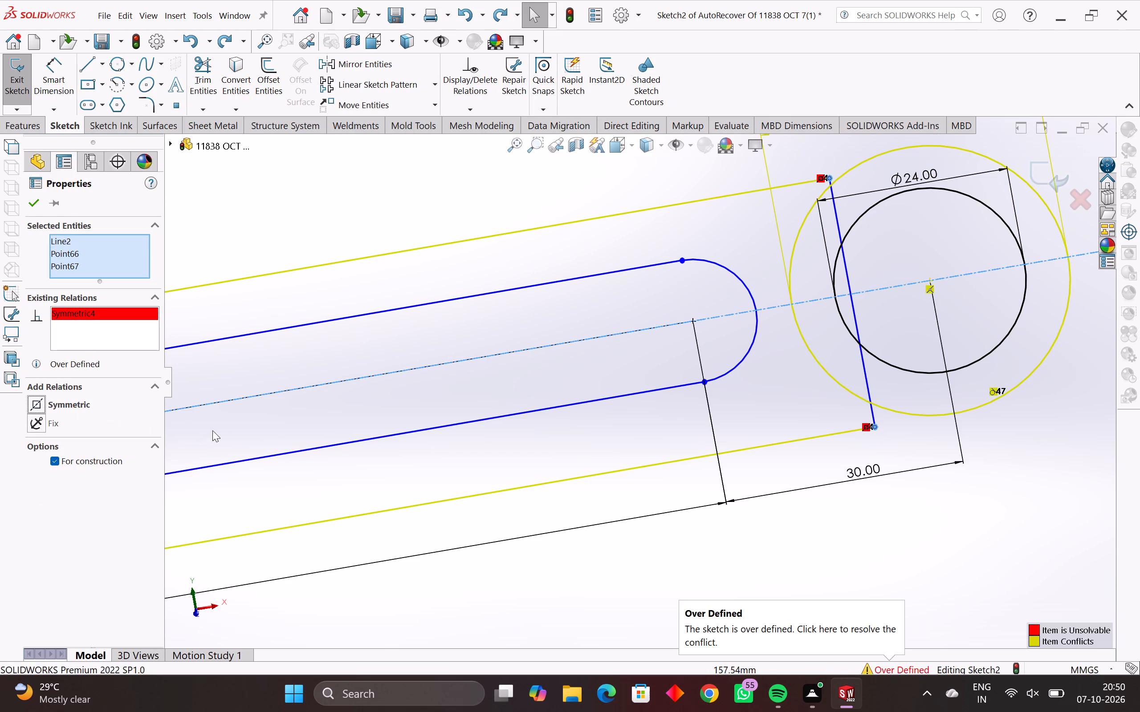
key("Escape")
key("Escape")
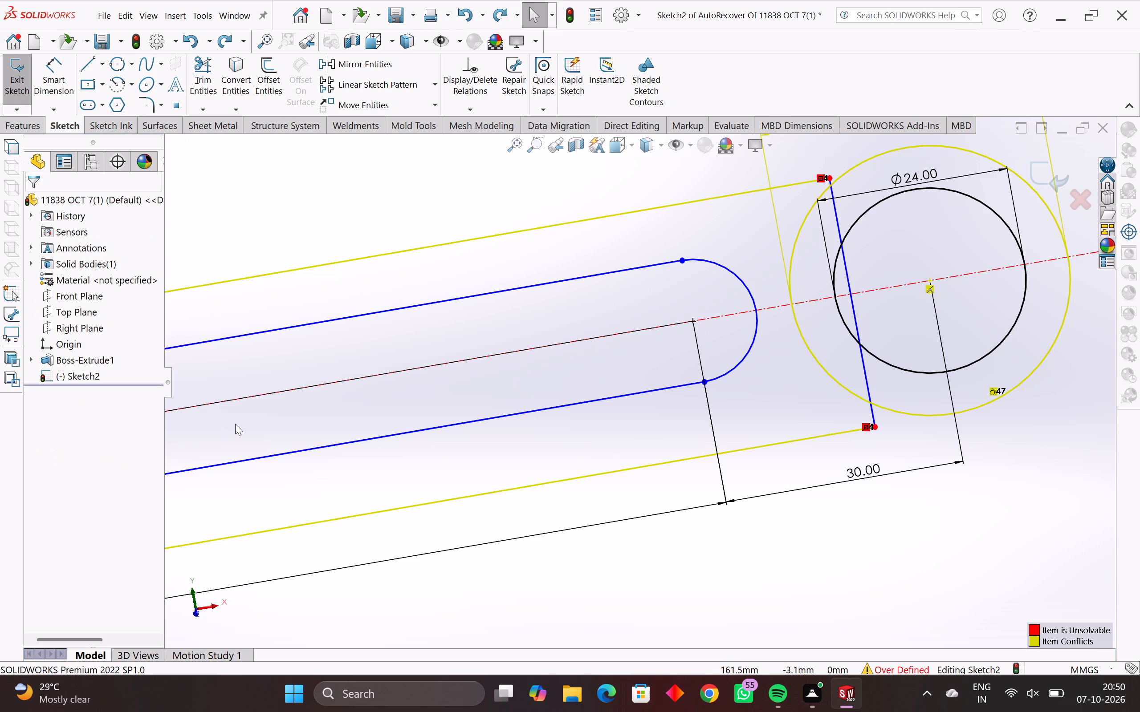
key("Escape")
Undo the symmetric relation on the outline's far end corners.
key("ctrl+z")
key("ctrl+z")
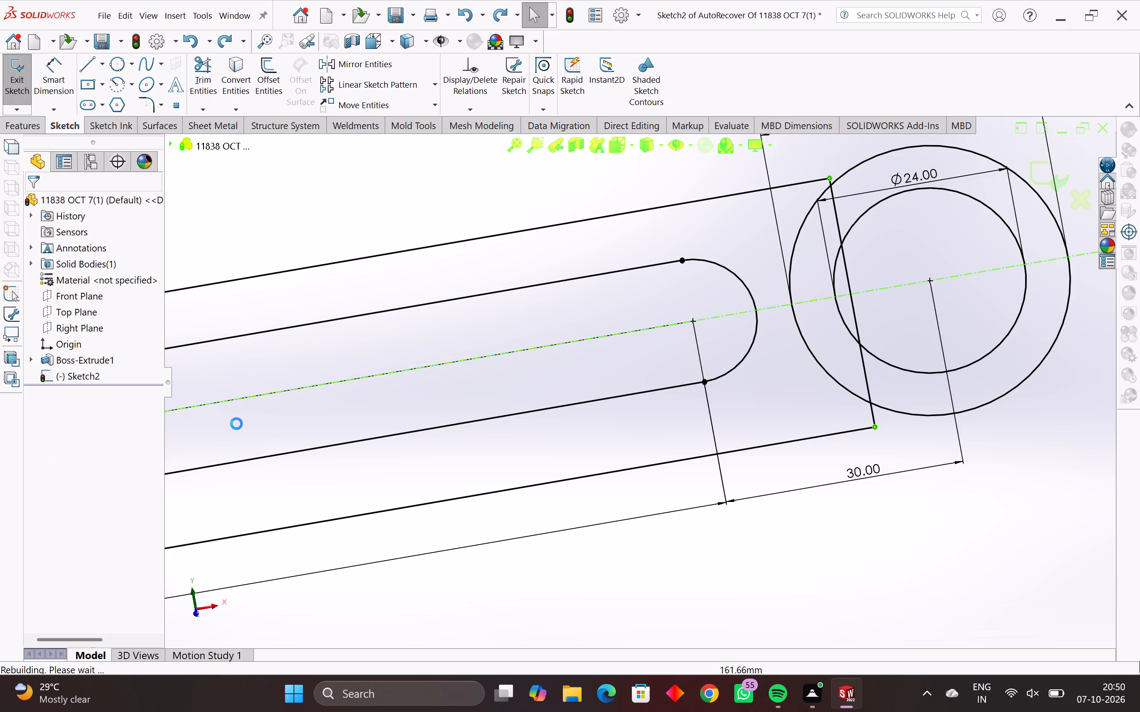
Delete all four lines of the rectangular outline around the arm's slot, keeping the slot and the concentric circles.
key("Escape")
key("Escape")
scroll(367, 337, "down", 4)
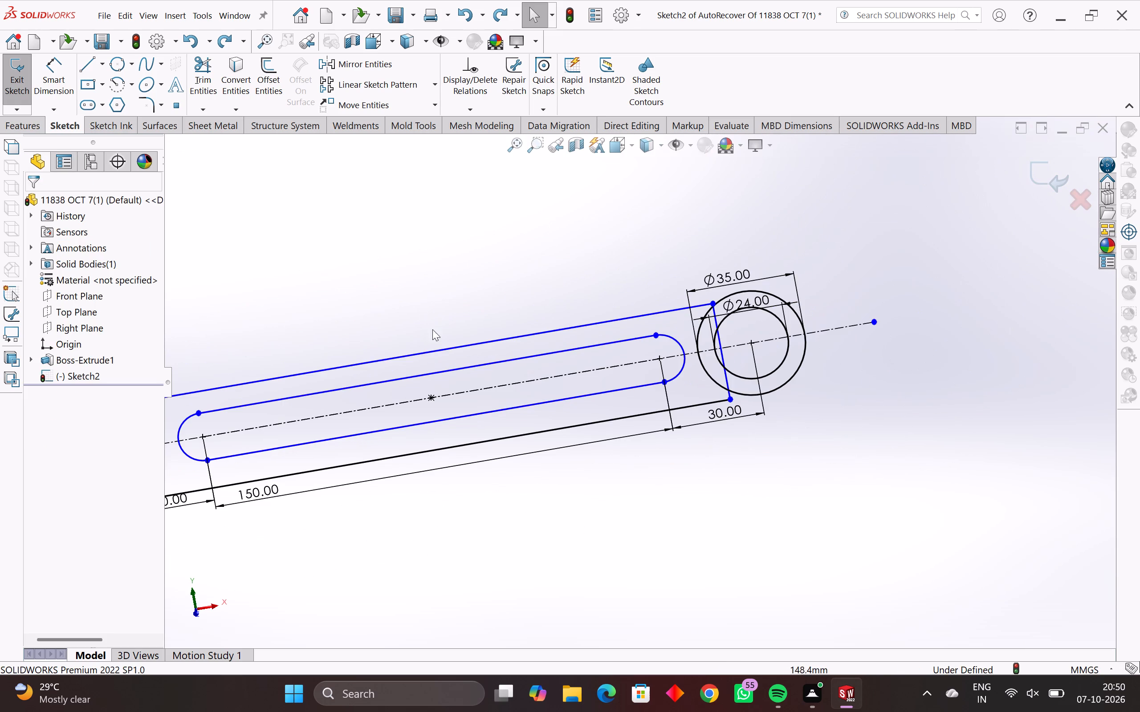
left_click(438, 352)
scroll(266, 407, "down", 4)
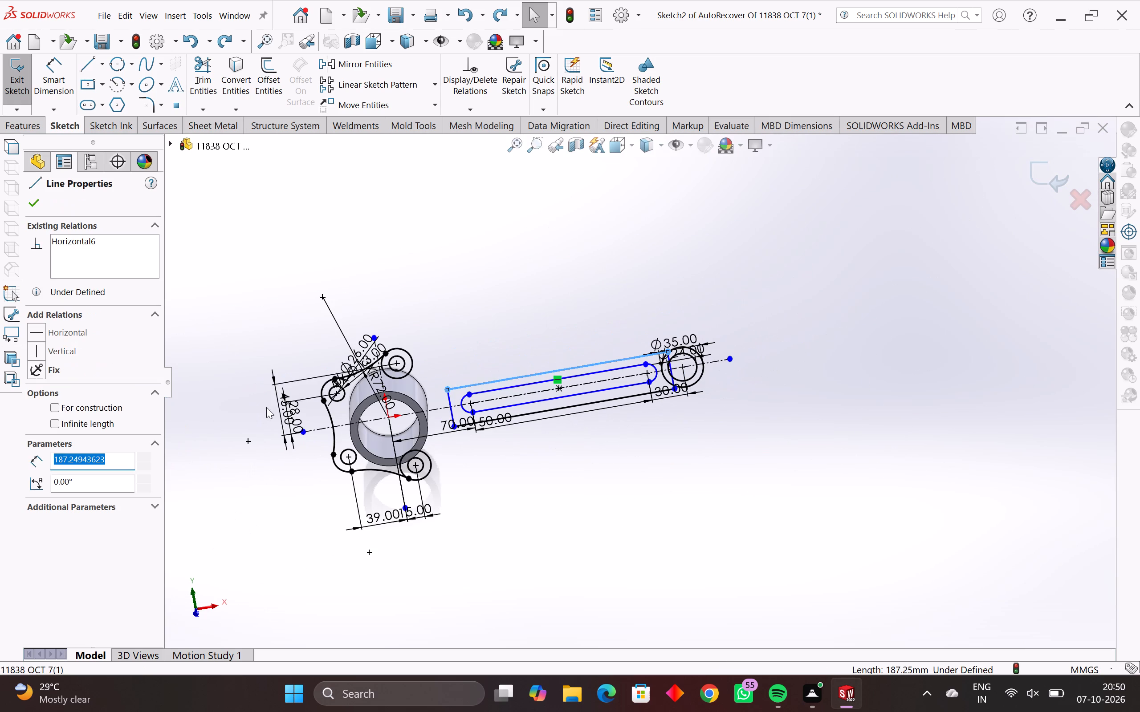
key("Delete")
scroll(505, 406, "up", 9)
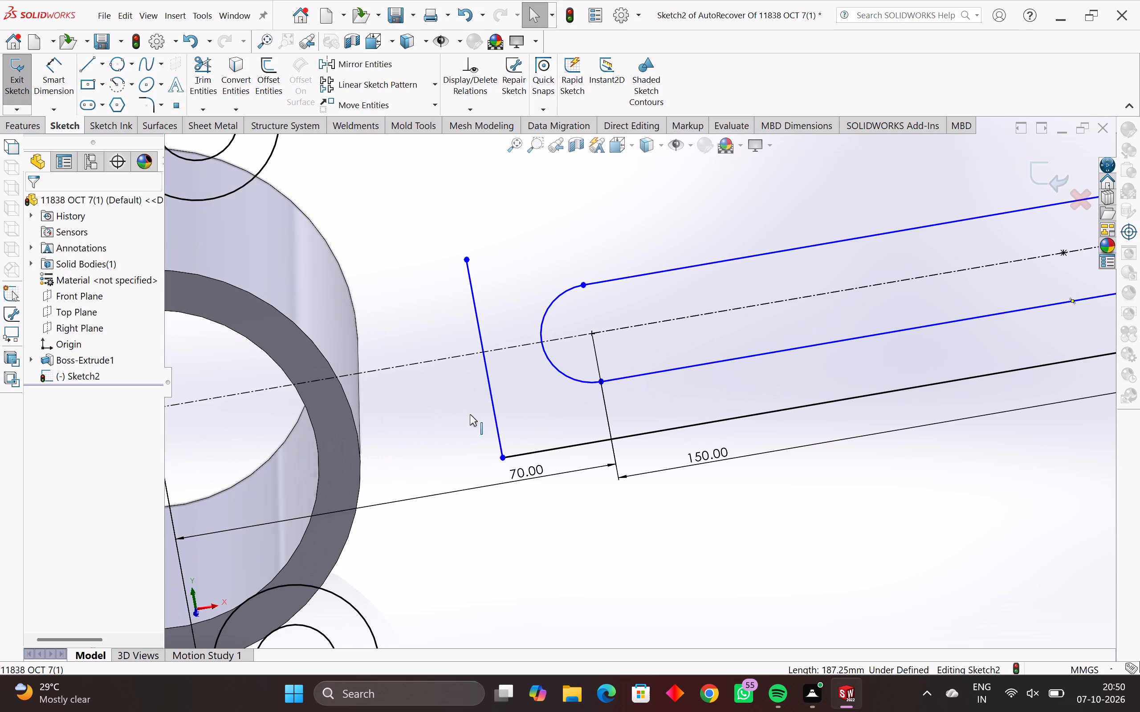
left_click_drag(504, 401, 463, 425)
key("Delete")
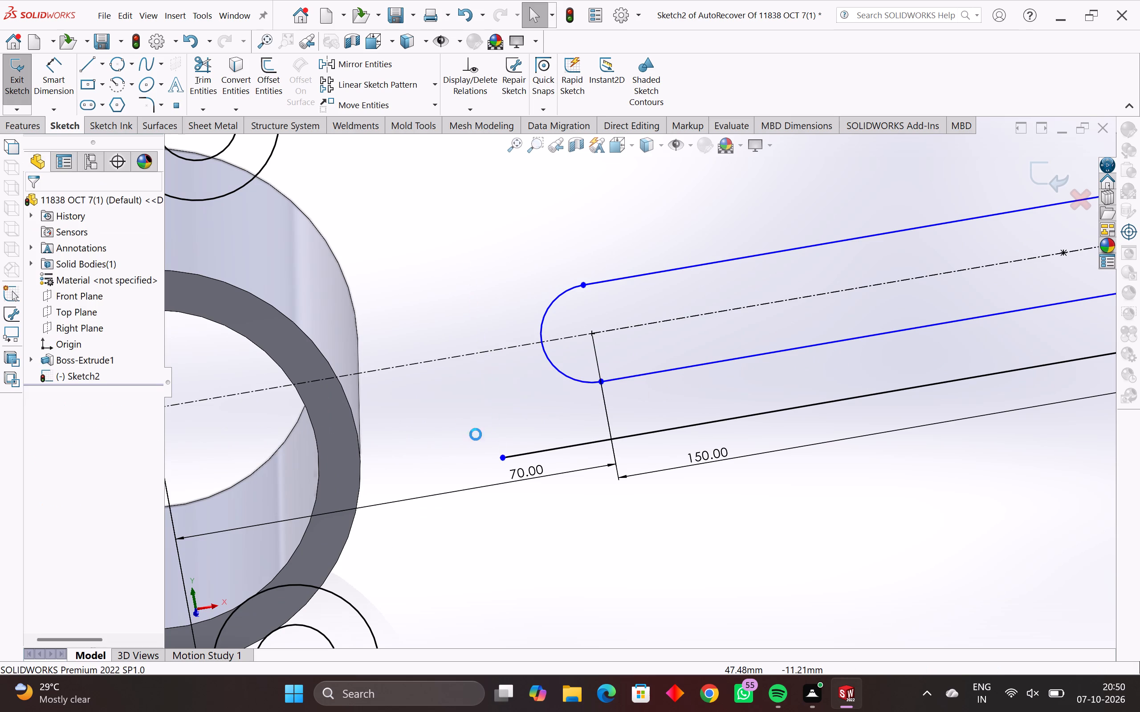
left_click_drag(675, 404, 655, 450)
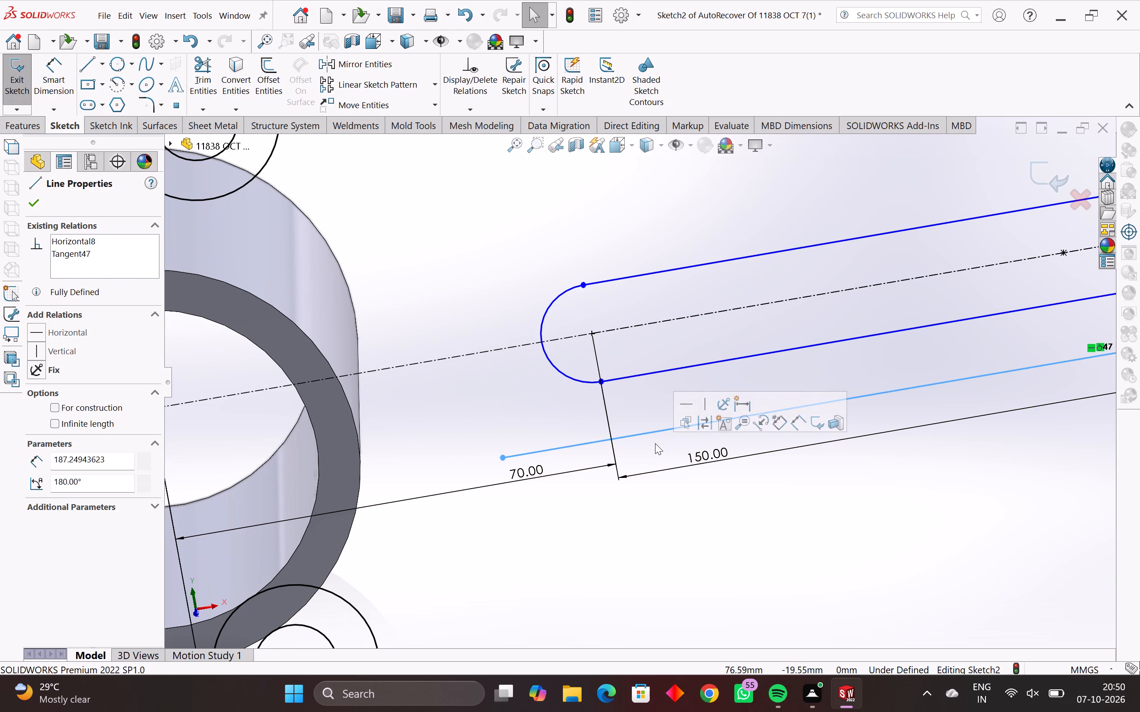
key("Delete")
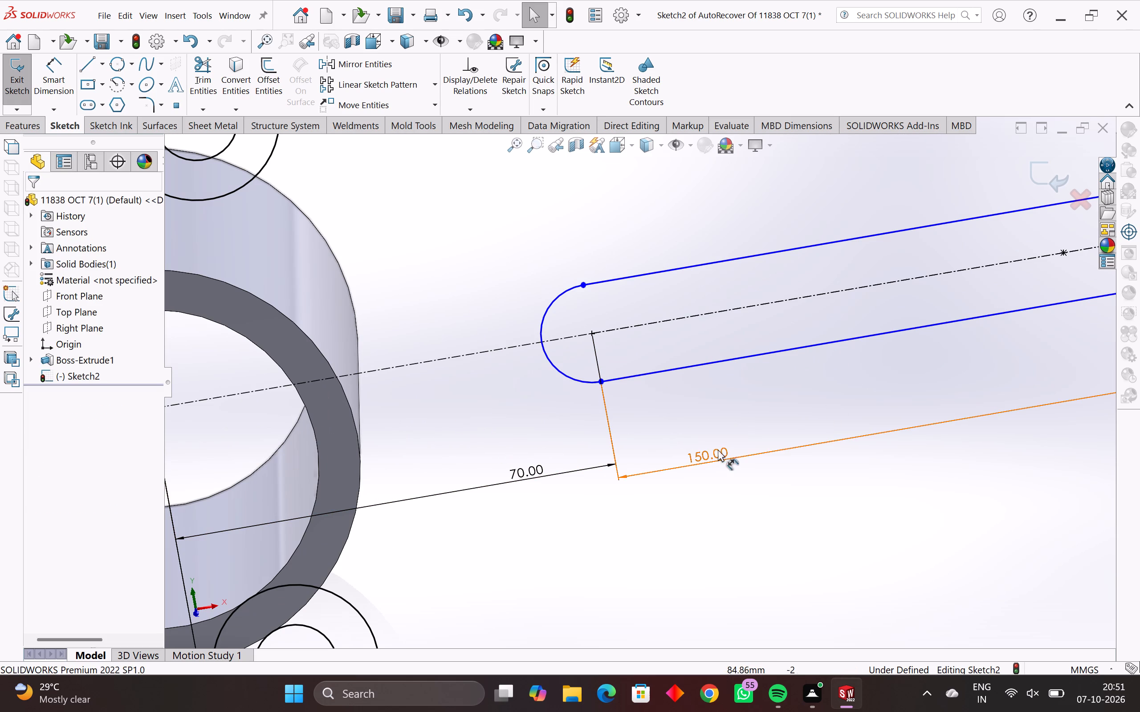
scroll(755, 429, "down", 4)
scroll(1101, 356, "down", 3)
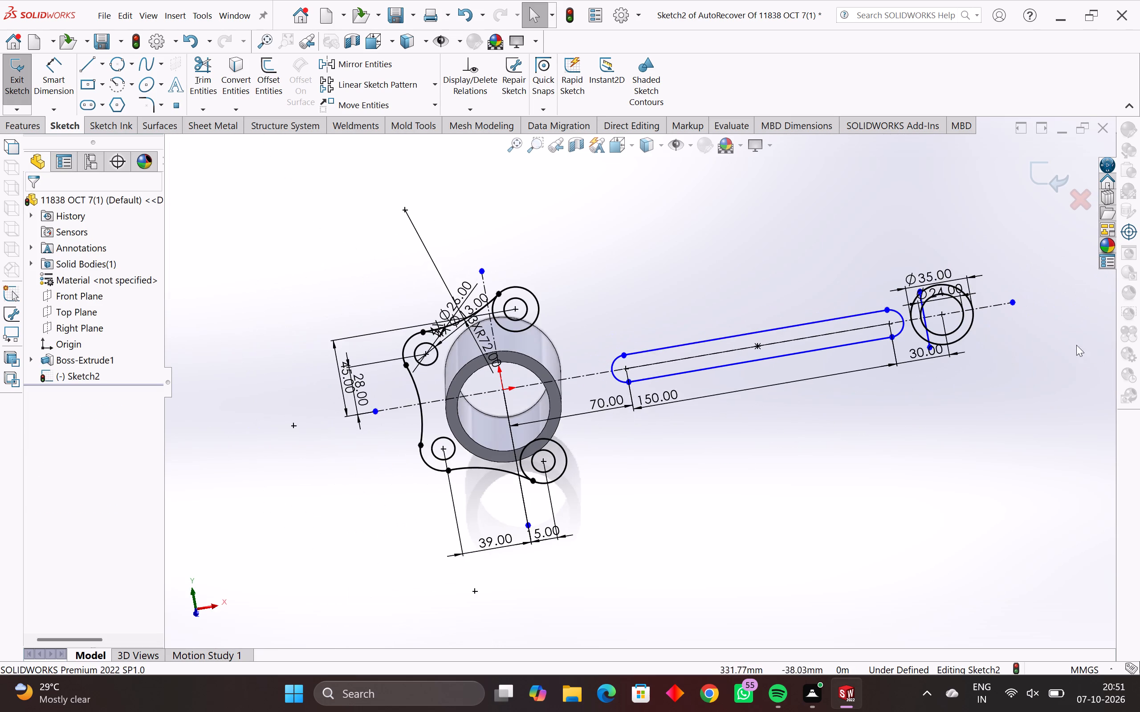
scroll(916, 319, "up", 8)
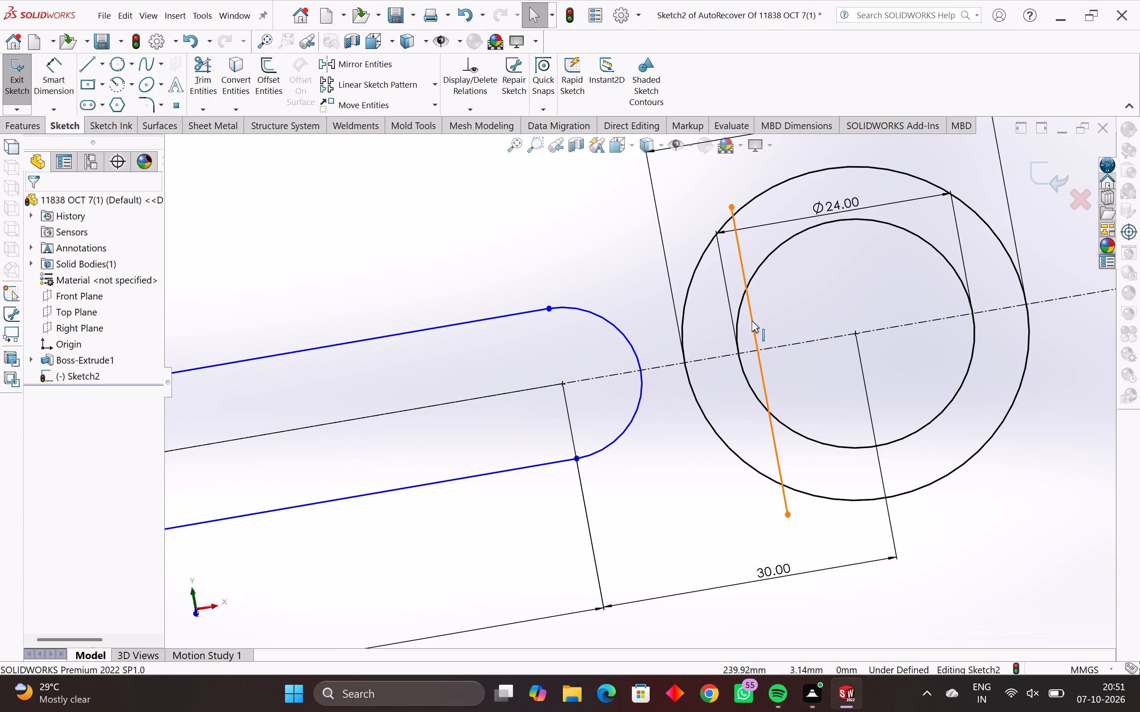
left_click(752, 321)
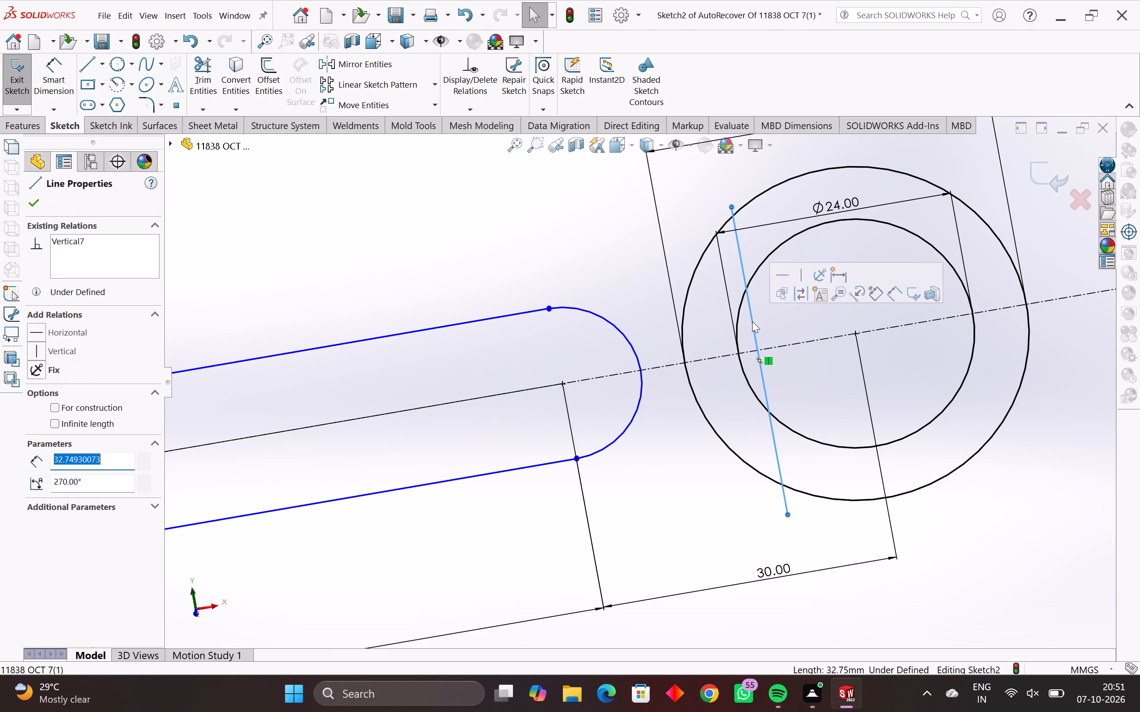
key("Delete")
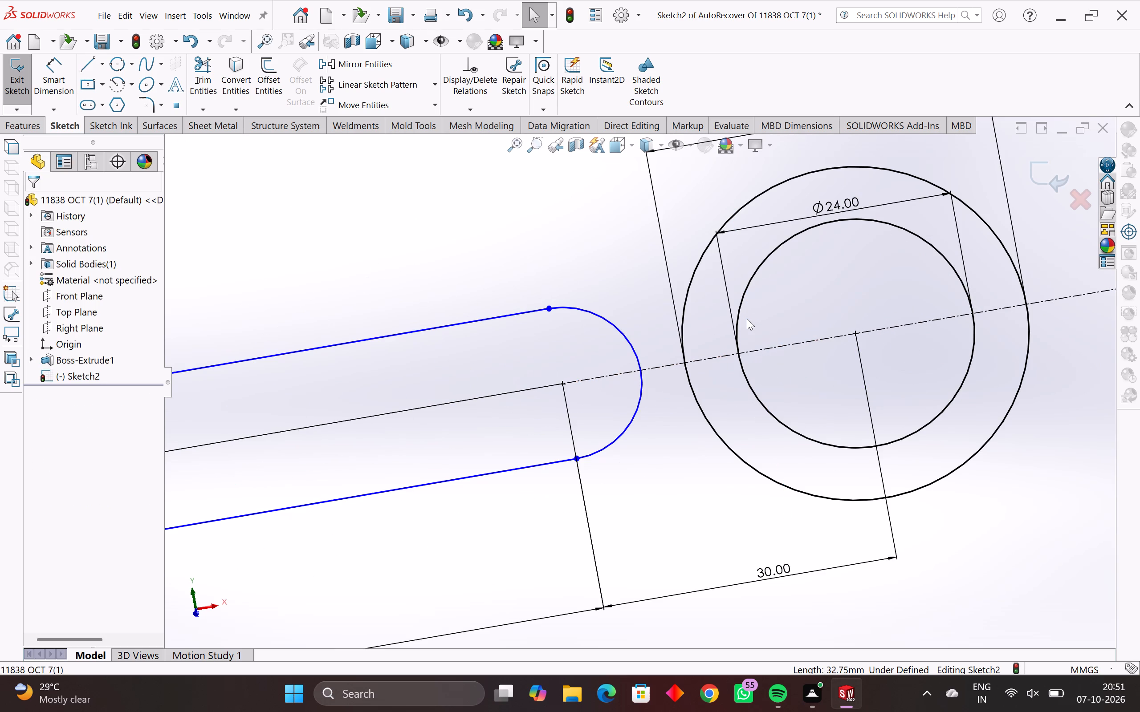
Fully define the sketch with all its entities selected, calculating the missing relations and dimensions.
scroll(747, 319, "down", 10)
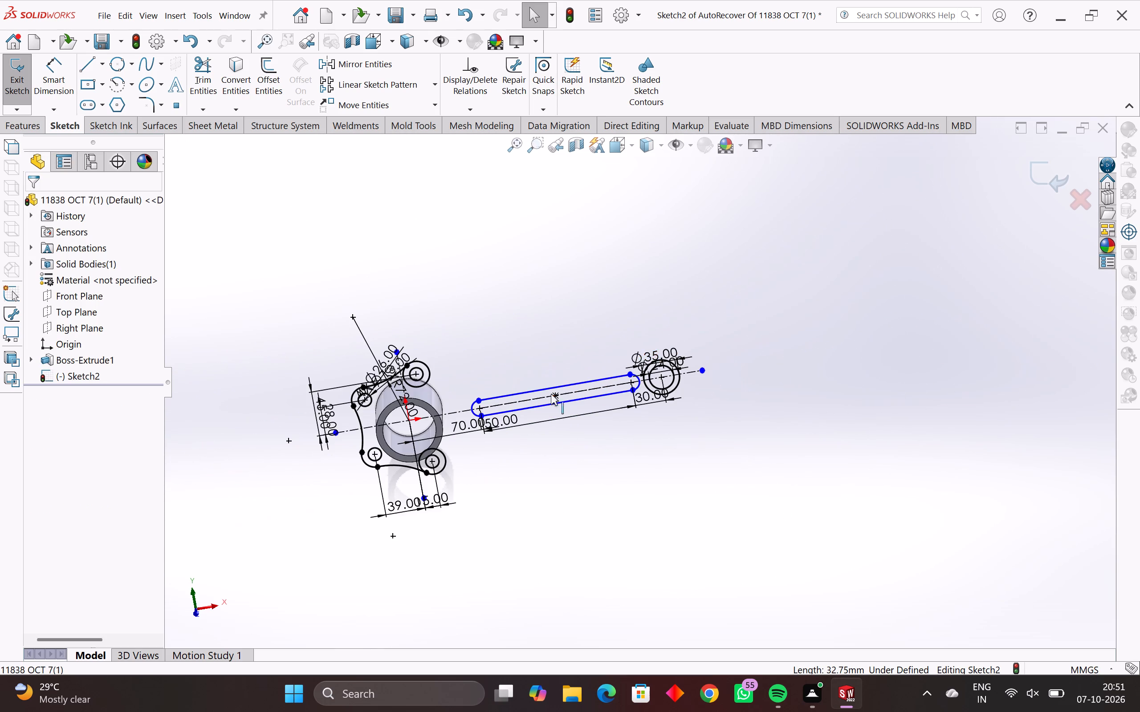
scroll(540, 400, "up", 5)
scroll(546, 407, "down", 3)
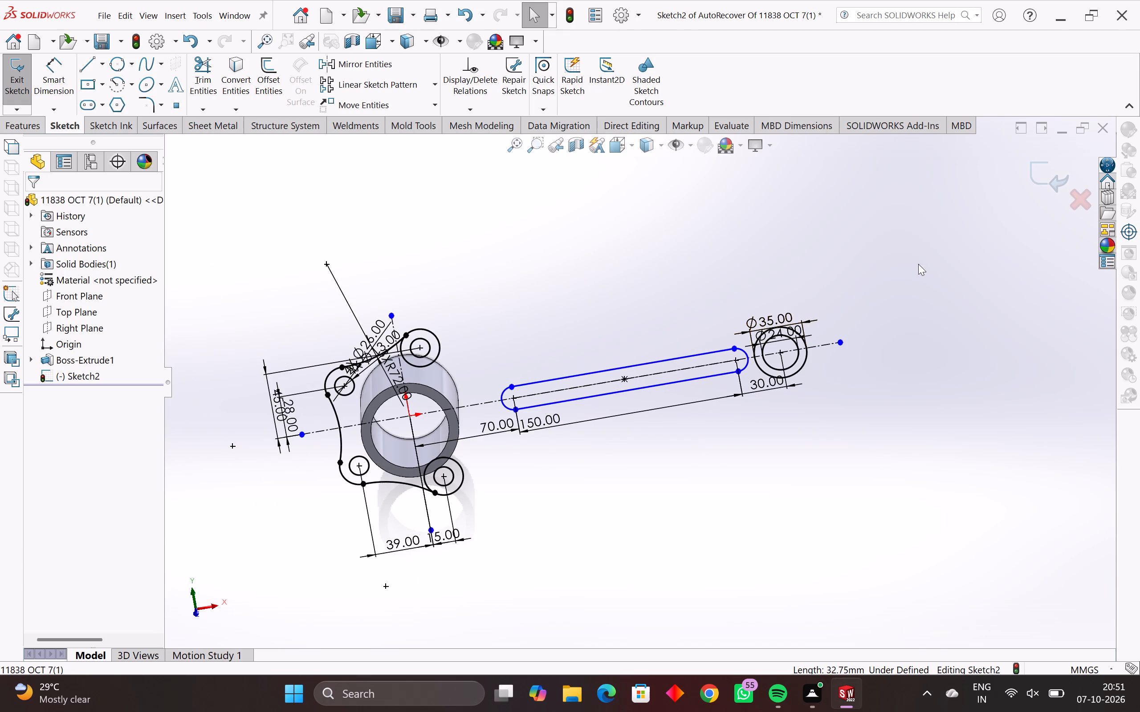
left_click_drag(918, 264, 224, 572)
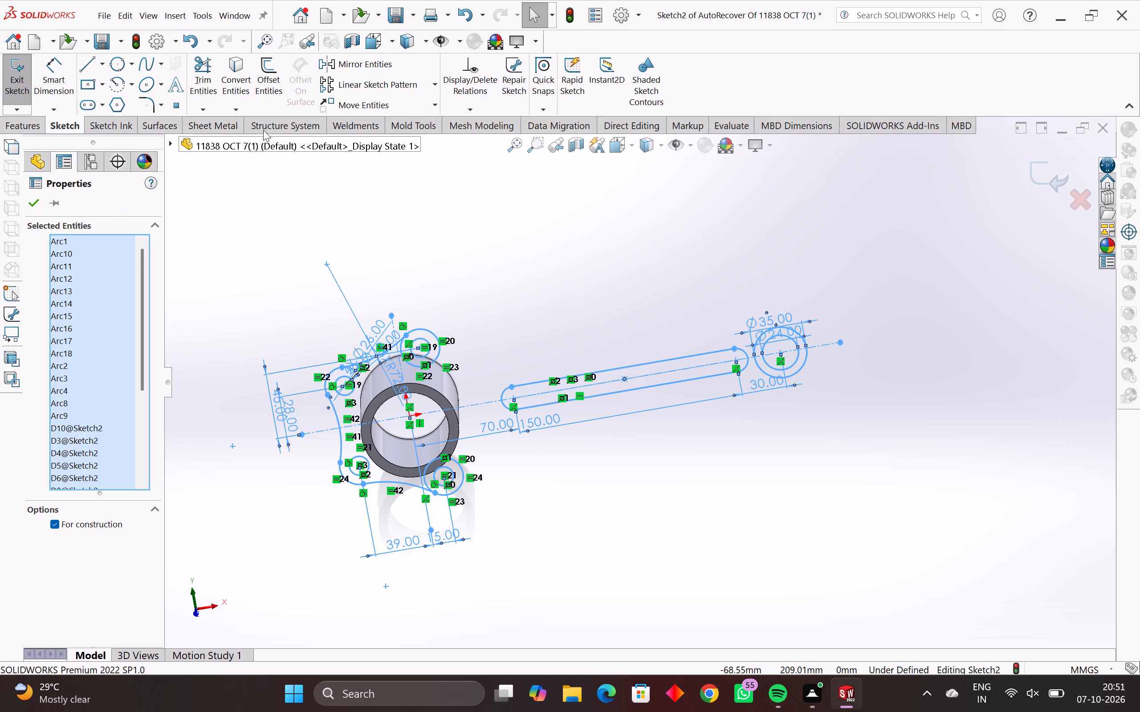
left_click(473, 111)
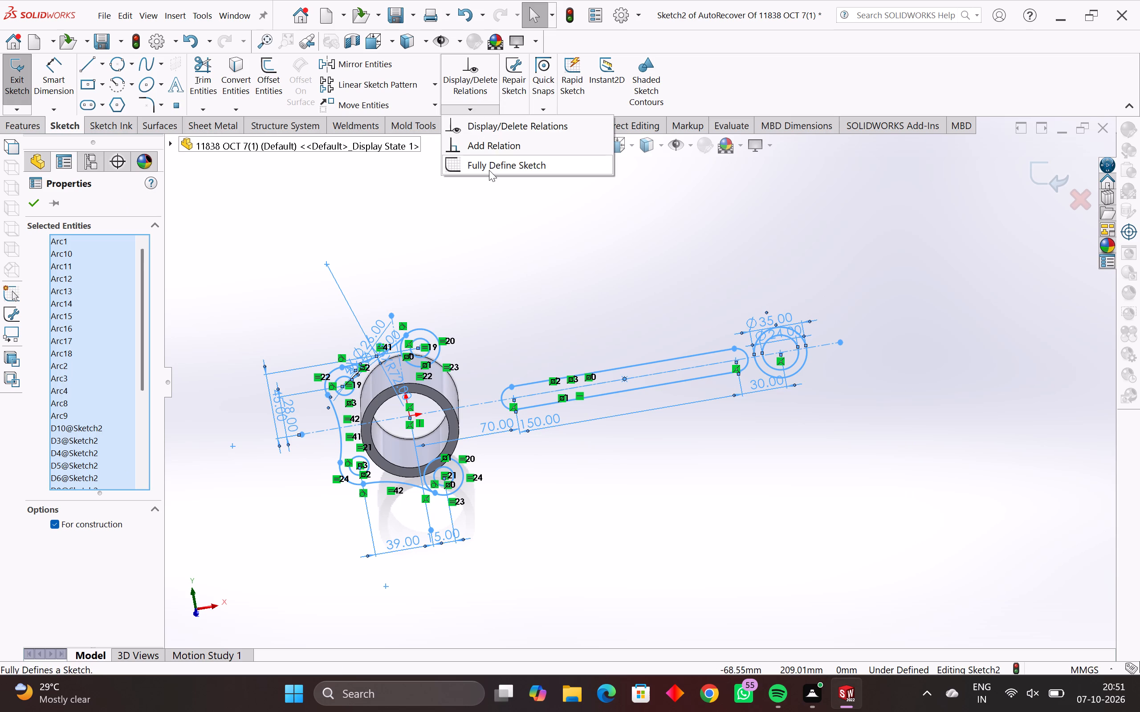
left_click(489, 170)
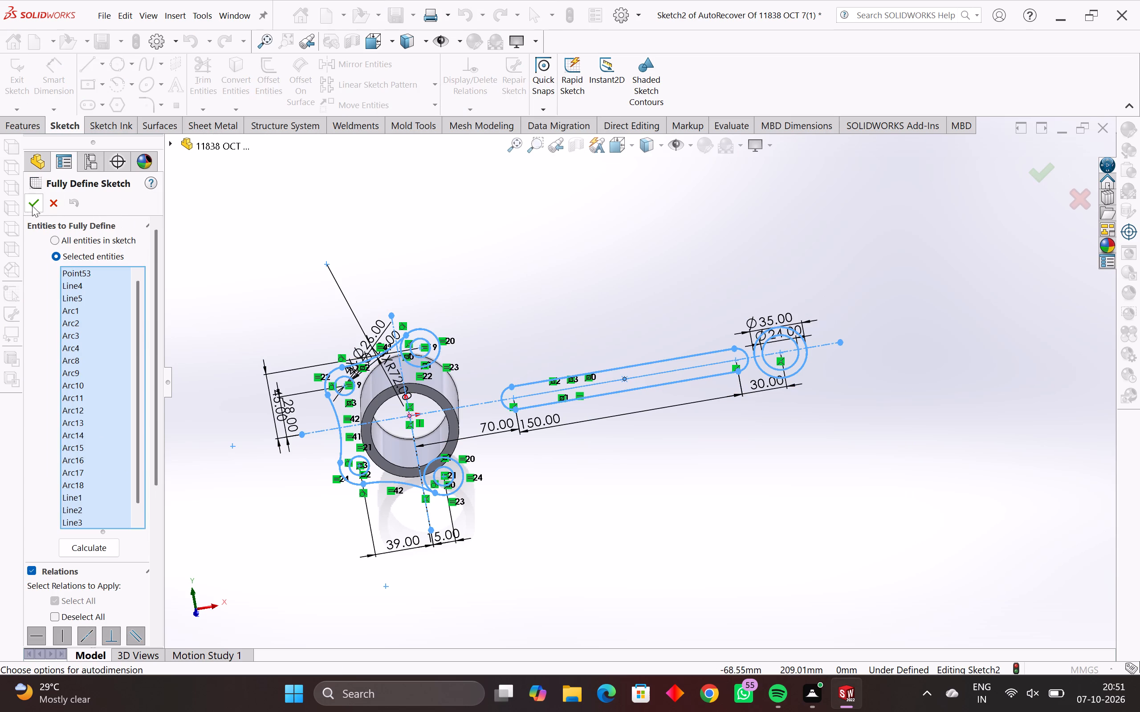
left_click(101, 545)
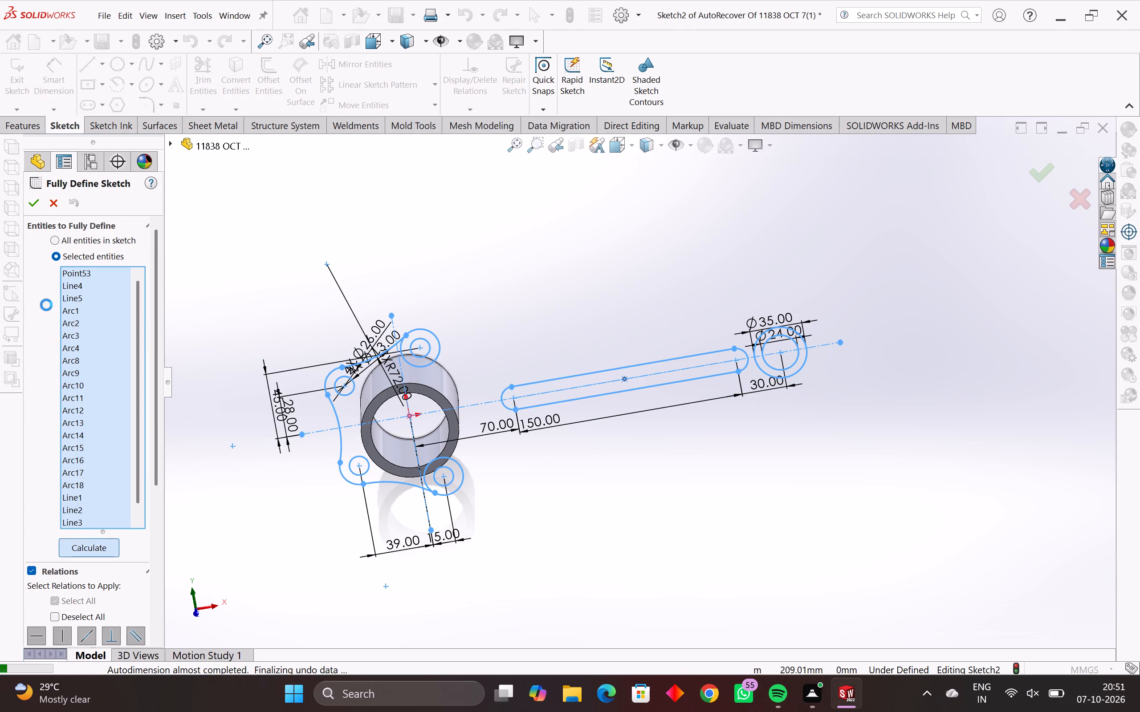
left_click(35, 205)
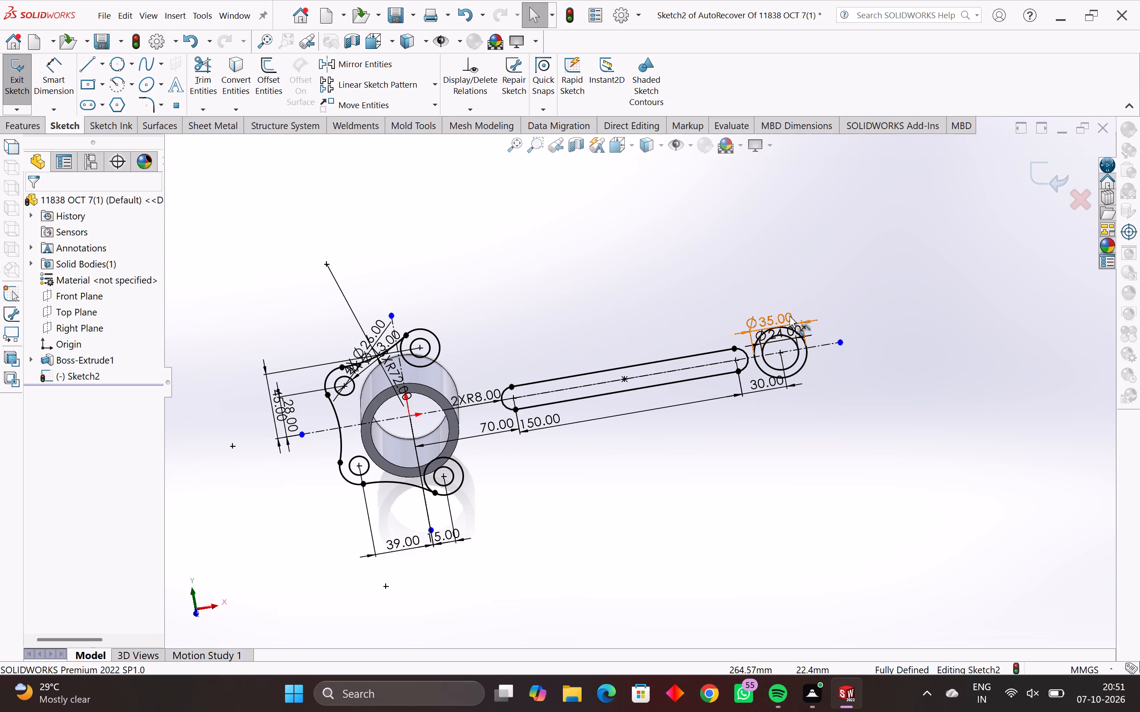
Sketch a closed four-line rectangular outline around the slot, about 174 mm long and 49 mm wide, parallel to the centerline.
scroll(701, 408, "up", 3)
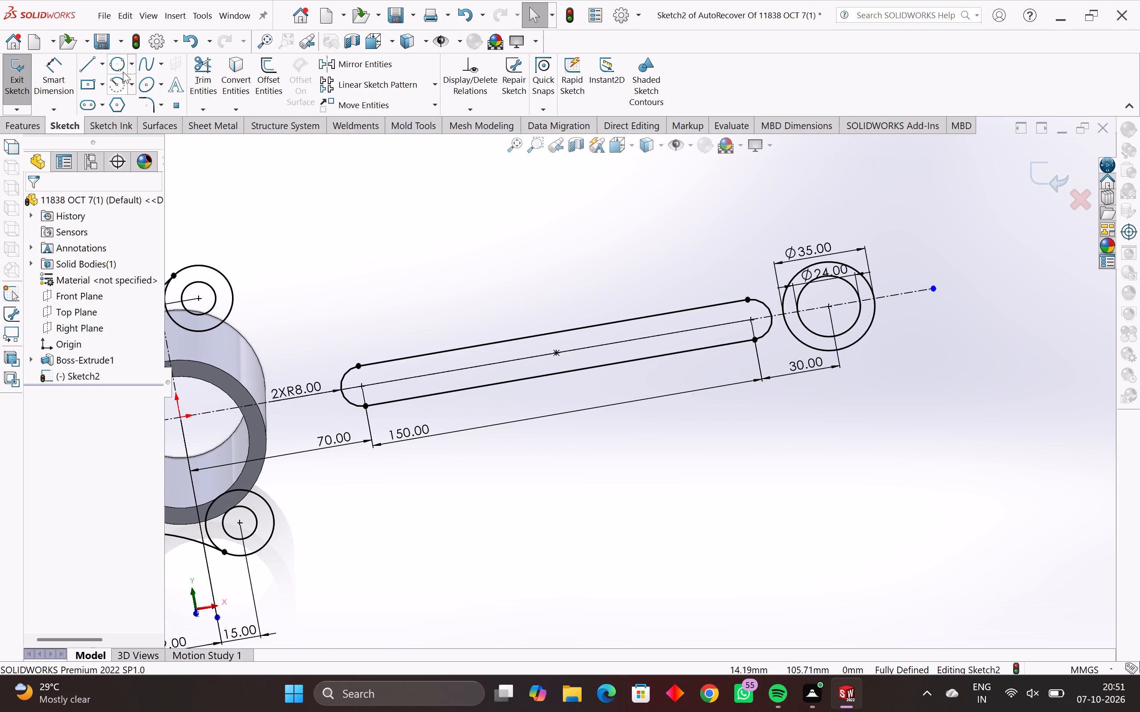
left_click(81, 69)
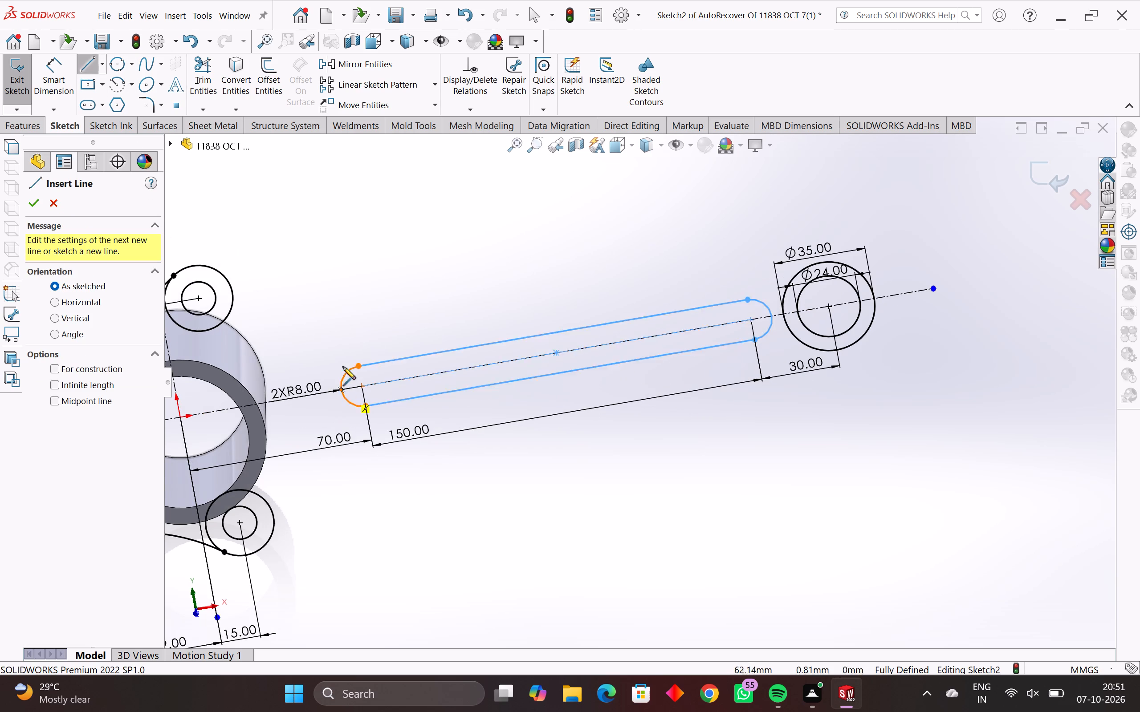
left_click(312, 350)
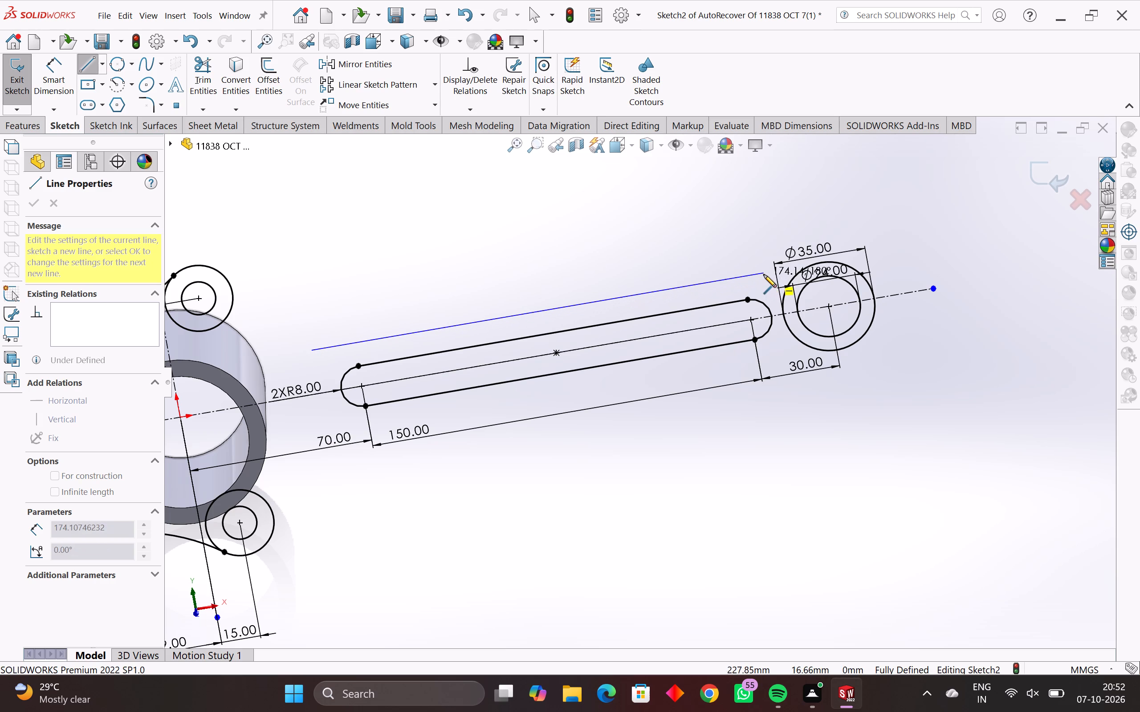
left_click(764, 275)
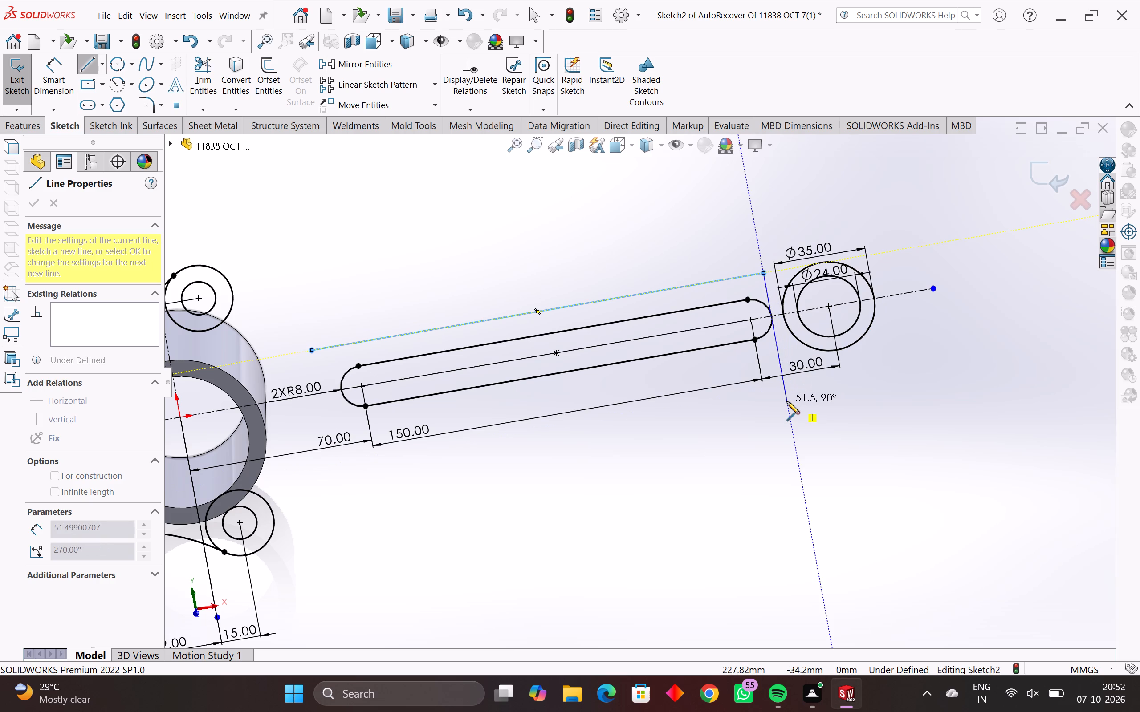
left_click(787, 395)
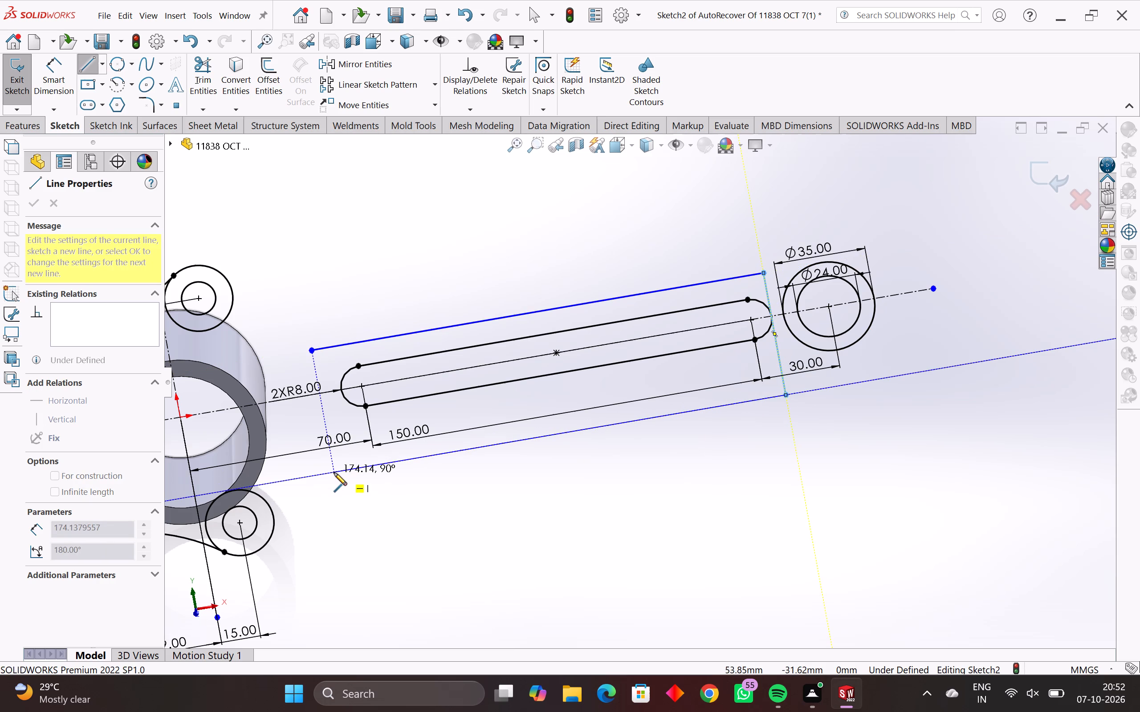
left_click(334, 473)
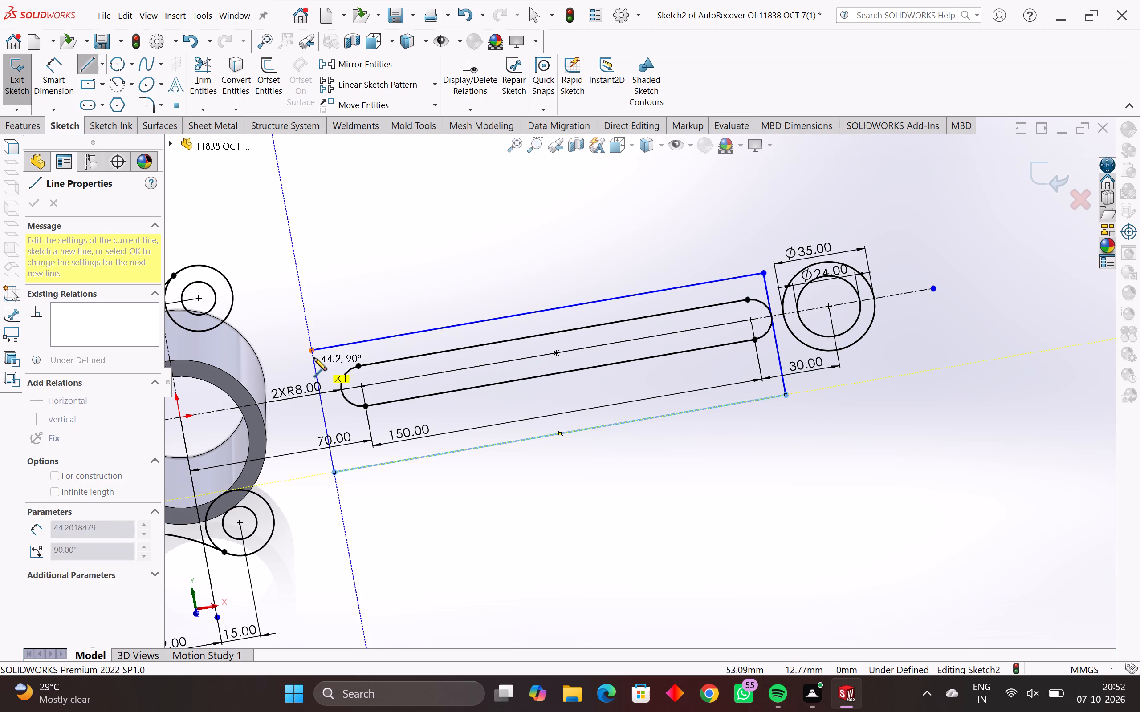
left_click(311, 350)
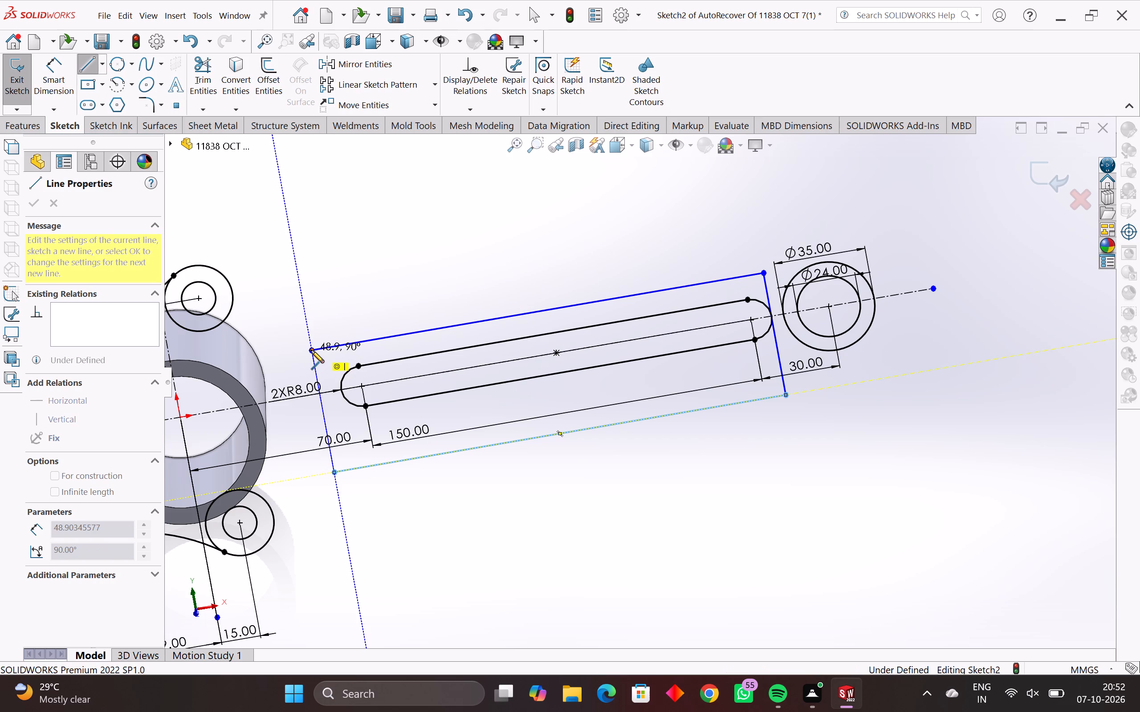
key("Escape")
key("Escape")
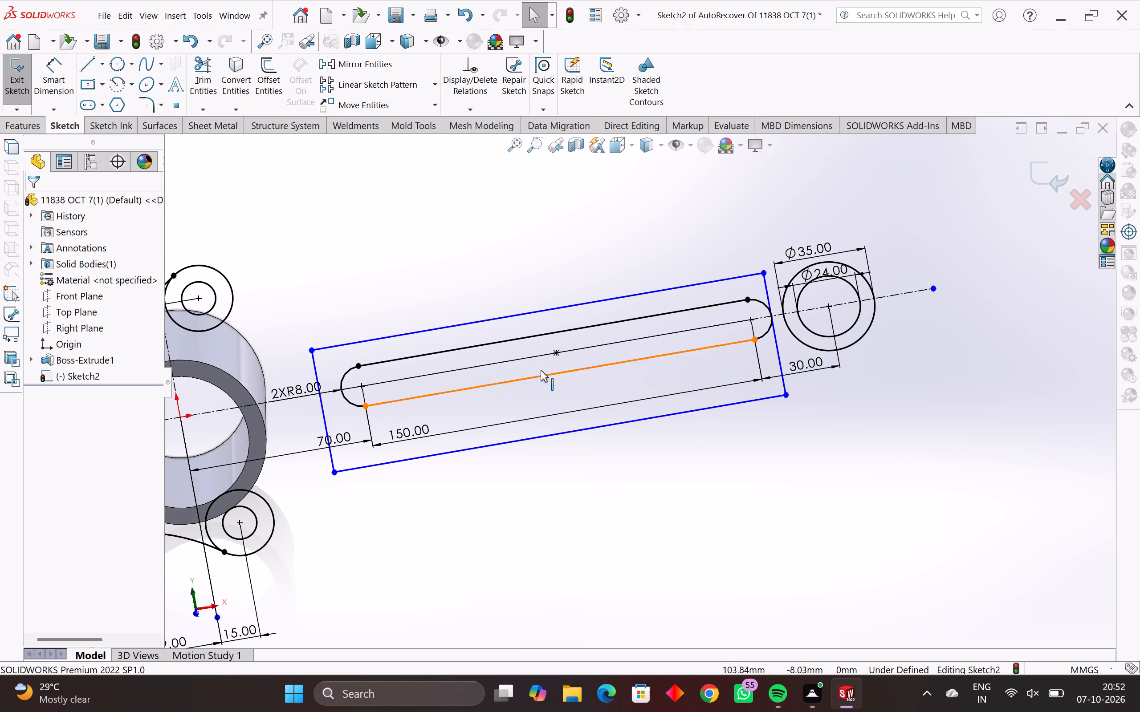
Move the outline's far end line to between the slot end and the outer circle, about 177 mm from the near end.
scroll(774, 333, "up", 3)
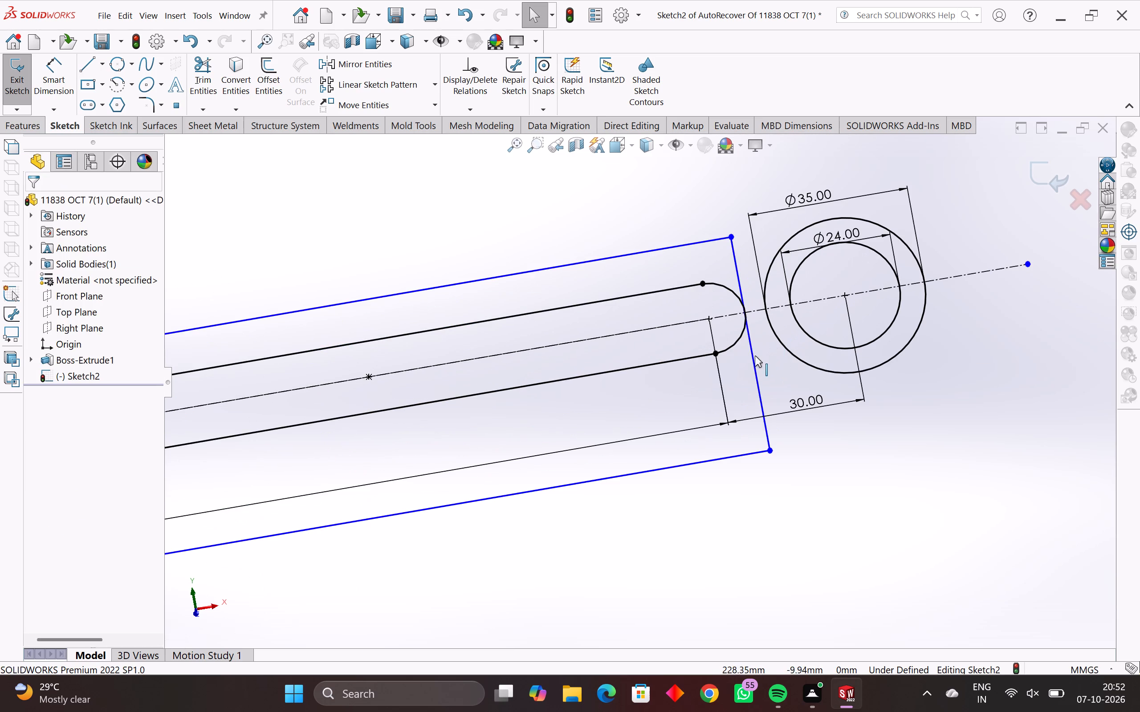
left_click_drag(751, 358, 811, 328)
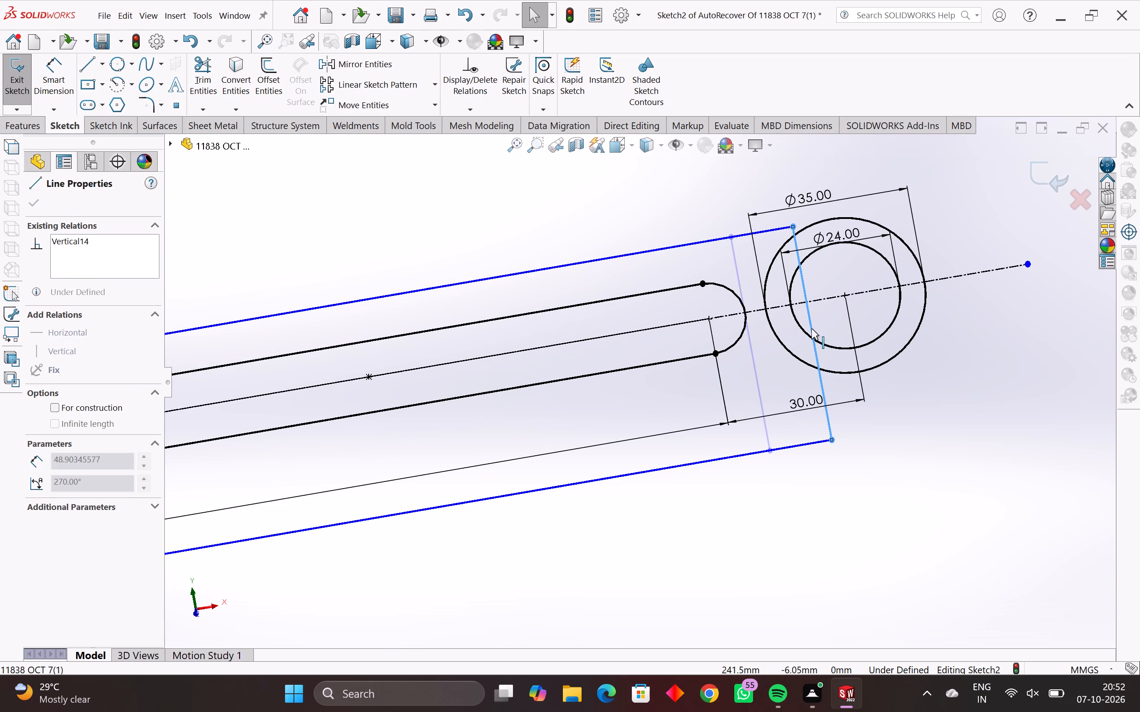
left_click_drag(811, 328, 762, 341)
key("Escape")
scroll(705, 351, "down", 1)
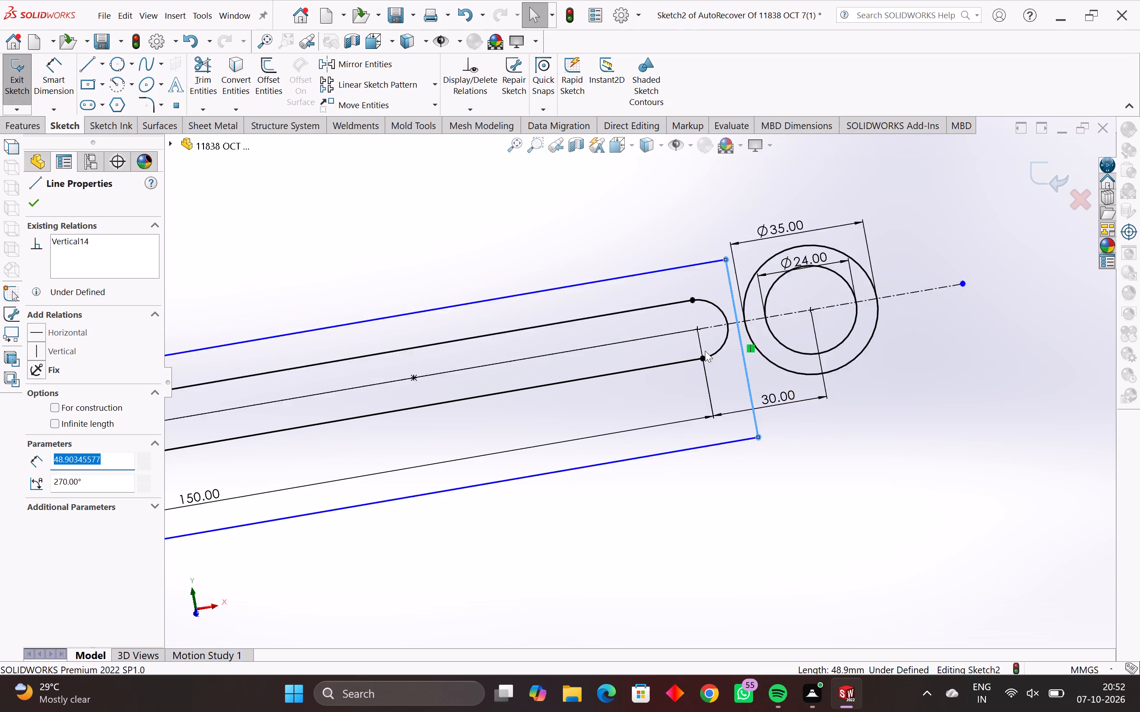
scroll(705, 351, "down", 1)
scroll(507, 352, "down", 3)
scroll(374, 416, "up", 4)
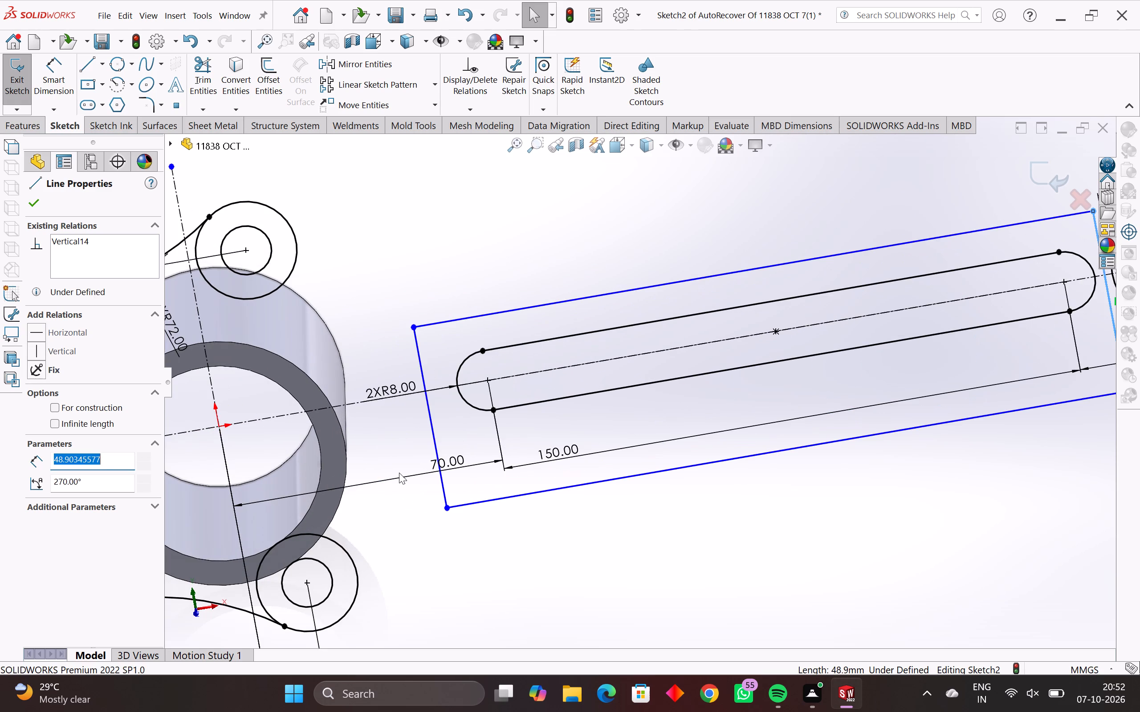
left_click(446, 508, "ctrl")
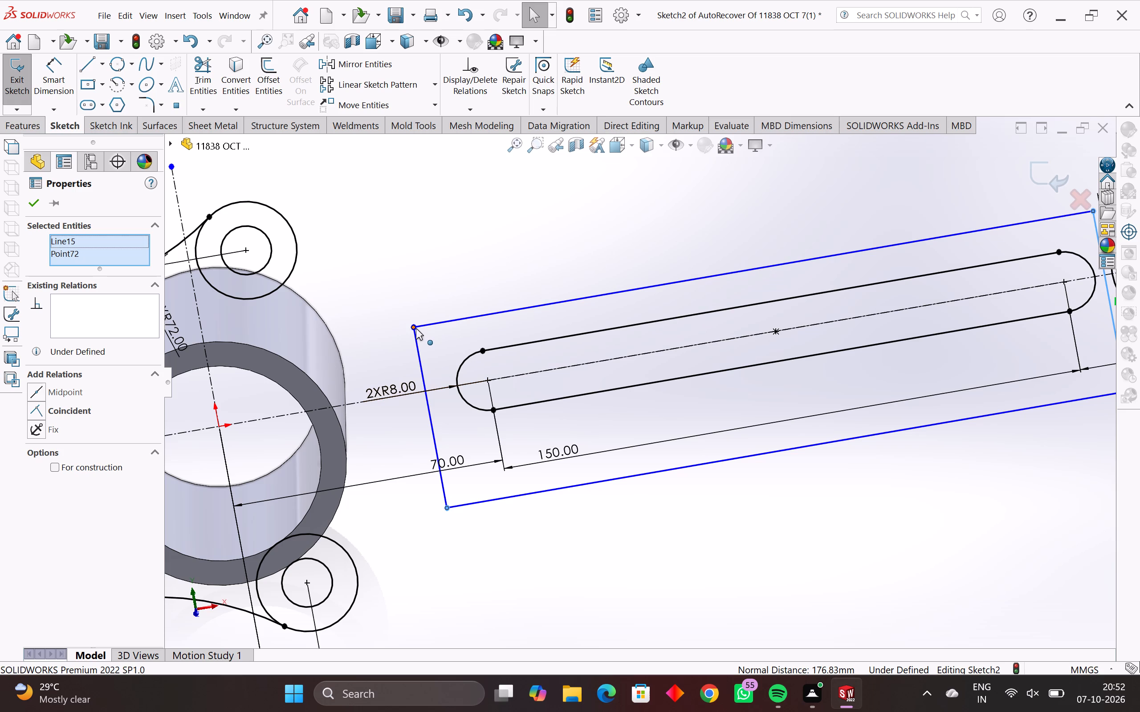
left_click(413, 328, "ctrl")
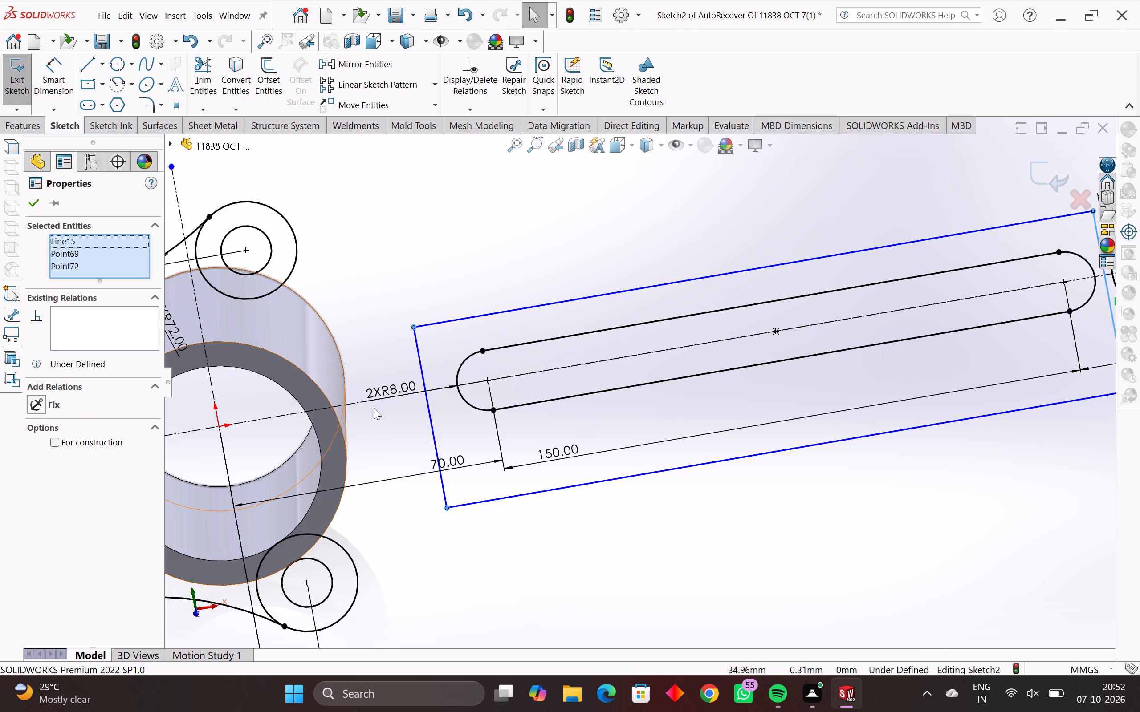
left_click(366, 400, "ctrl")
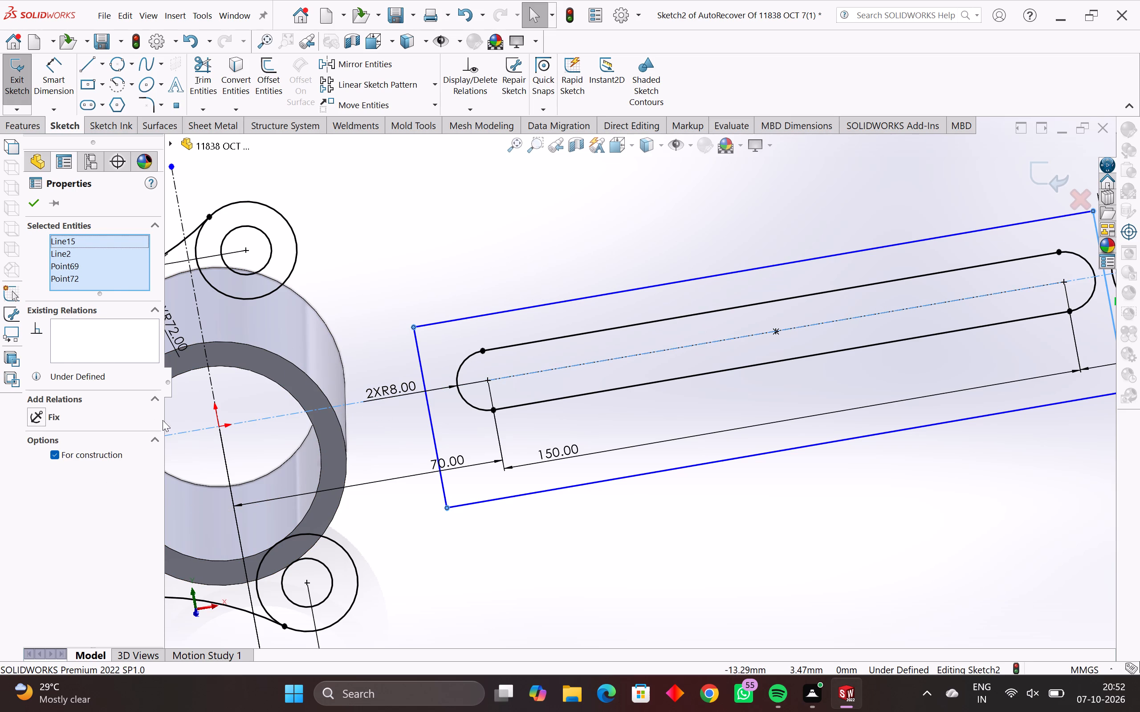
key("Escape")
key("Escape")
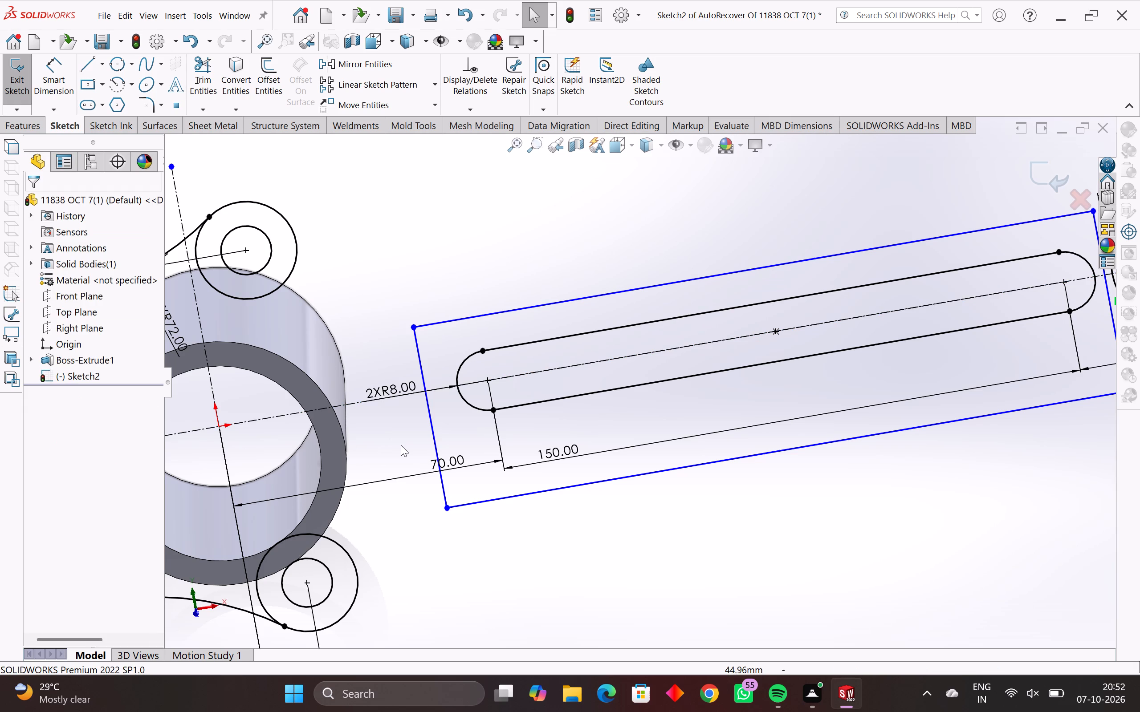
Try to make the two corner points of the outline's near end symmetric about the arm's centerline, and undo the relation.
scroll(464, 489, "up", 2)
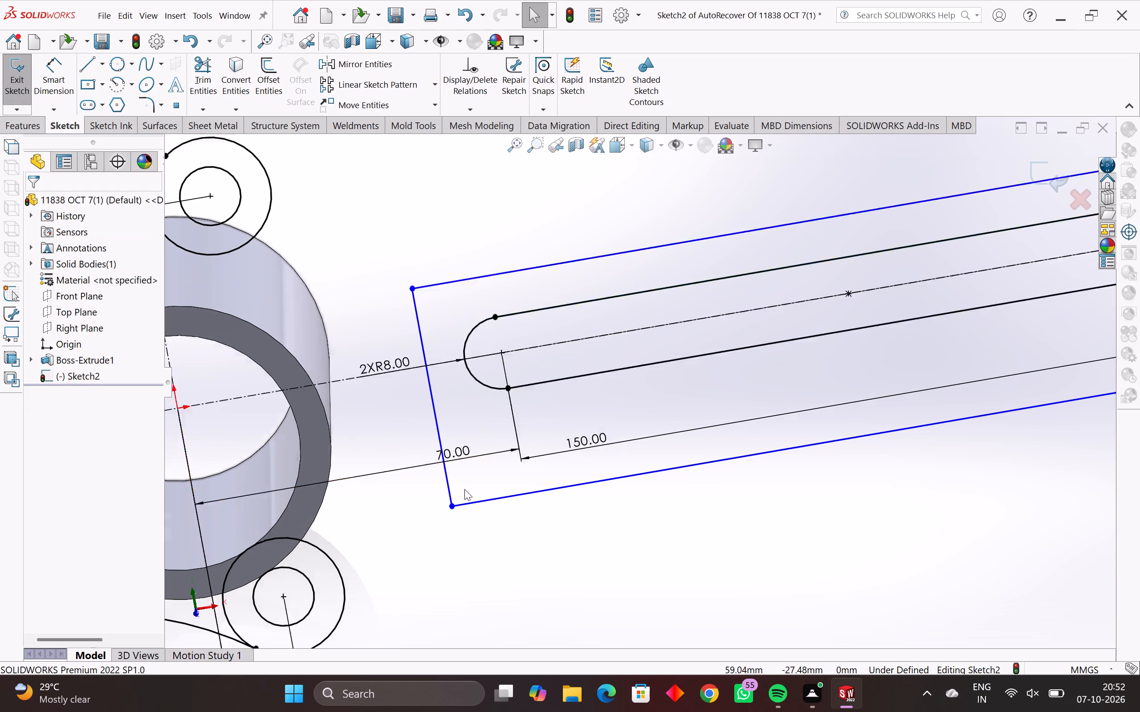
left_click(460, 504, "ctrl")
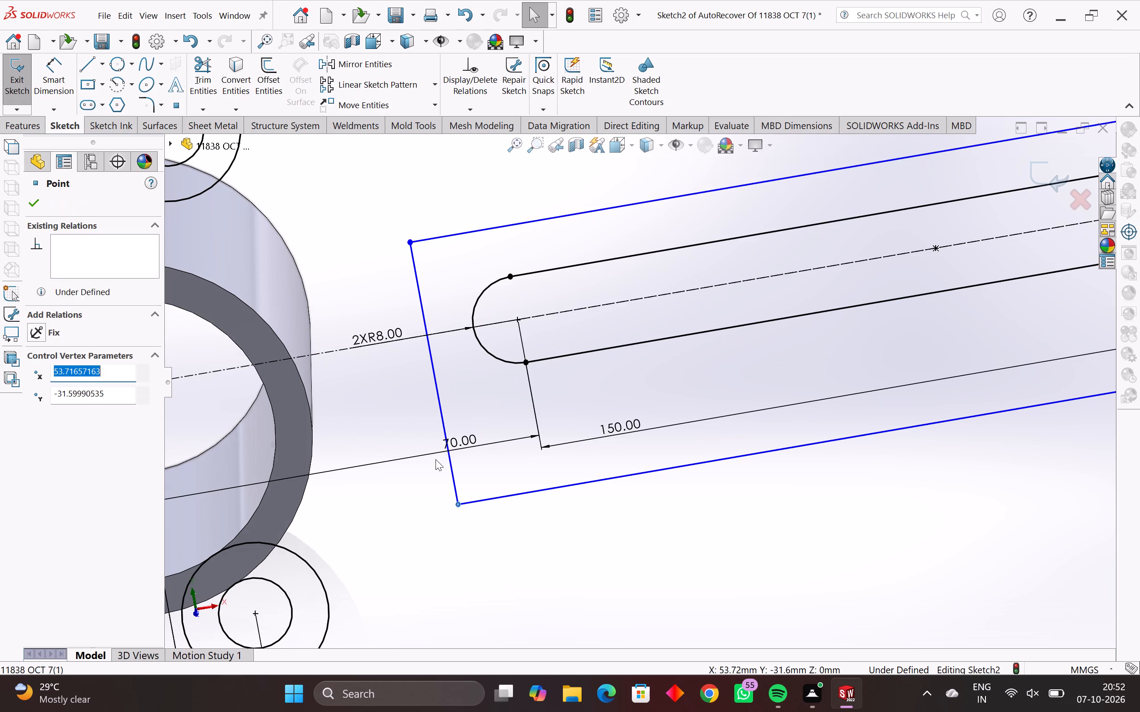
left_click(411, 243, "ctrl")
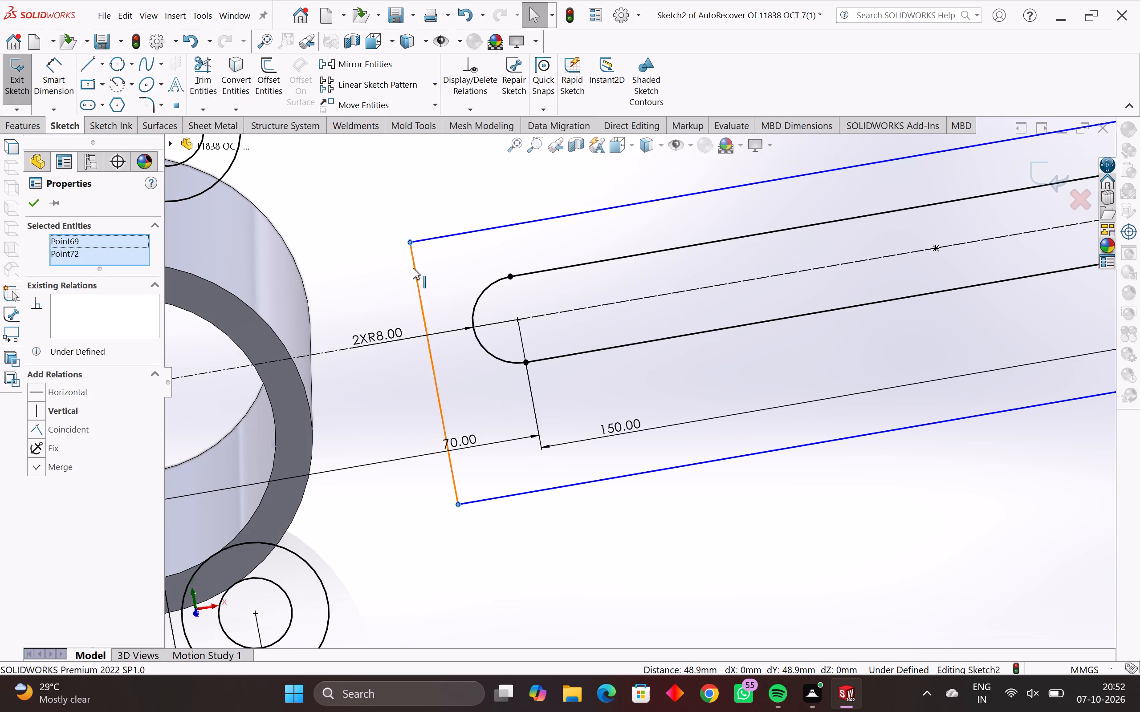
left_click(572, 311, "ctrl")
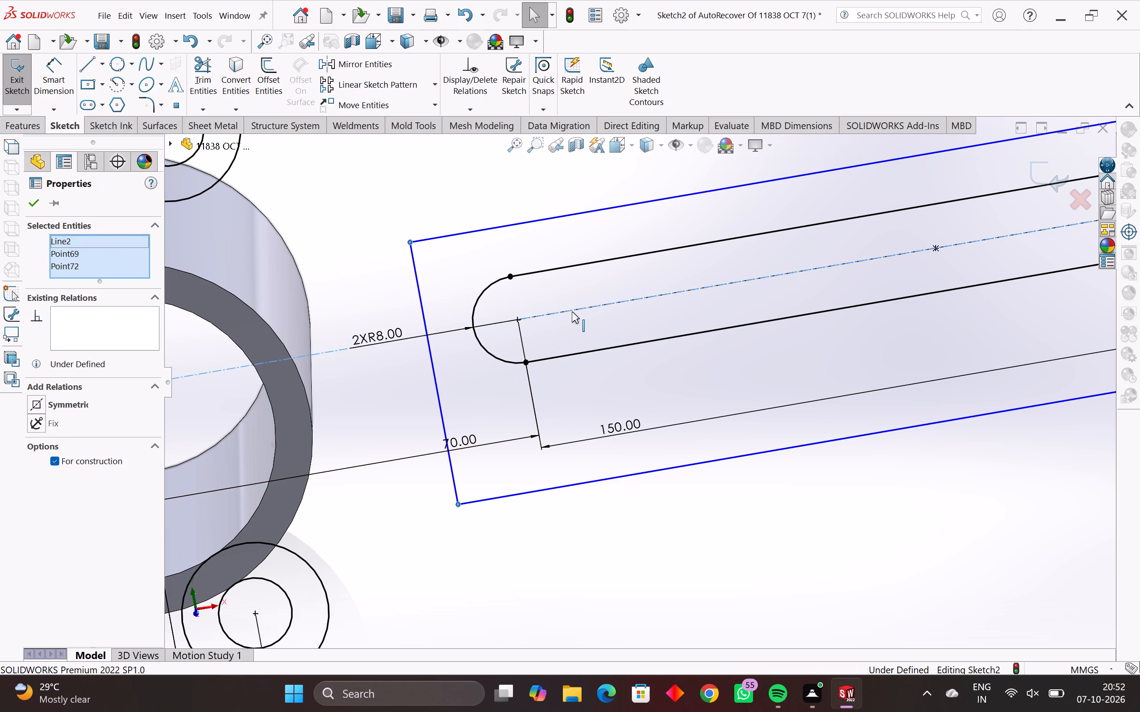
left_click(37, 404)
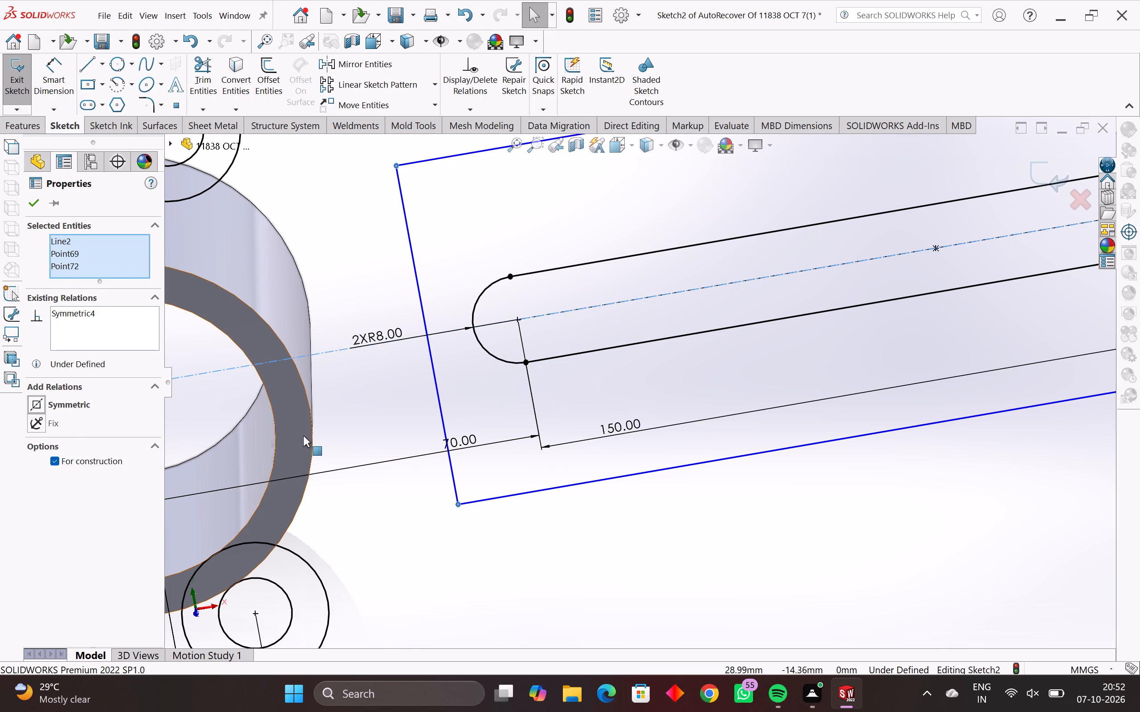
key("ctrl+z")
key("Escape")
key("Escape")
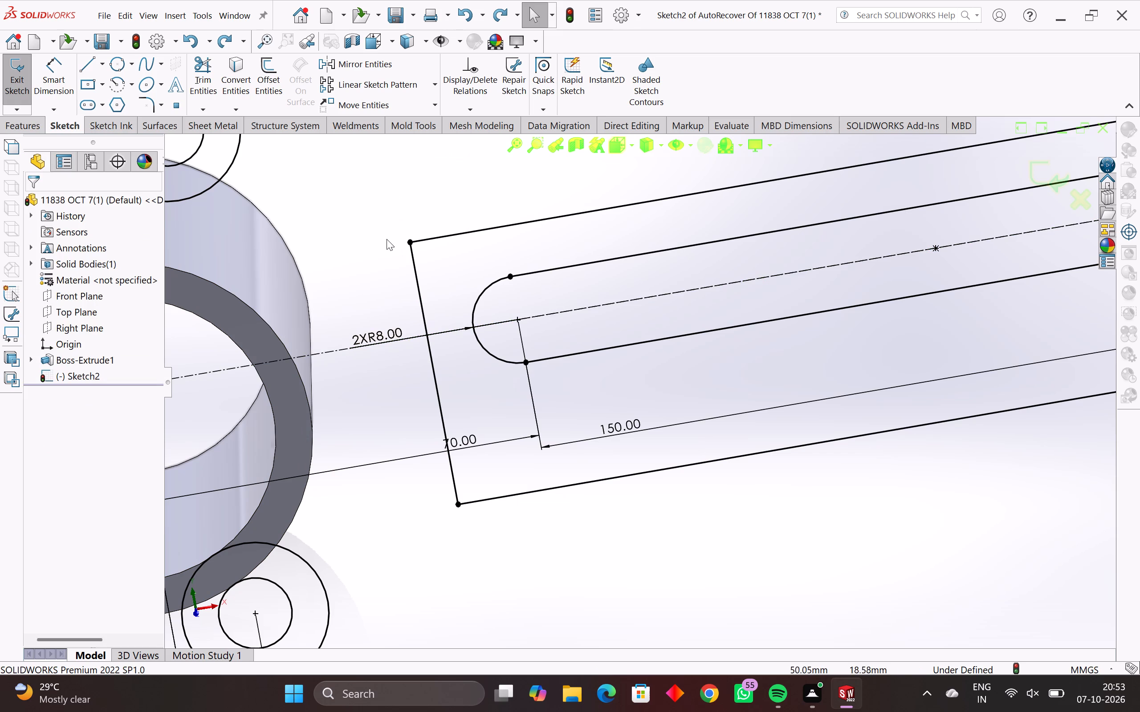
Dimension the outline's near end line, beside the ring, and set its length to 28 mm.
left_click(52, 64)
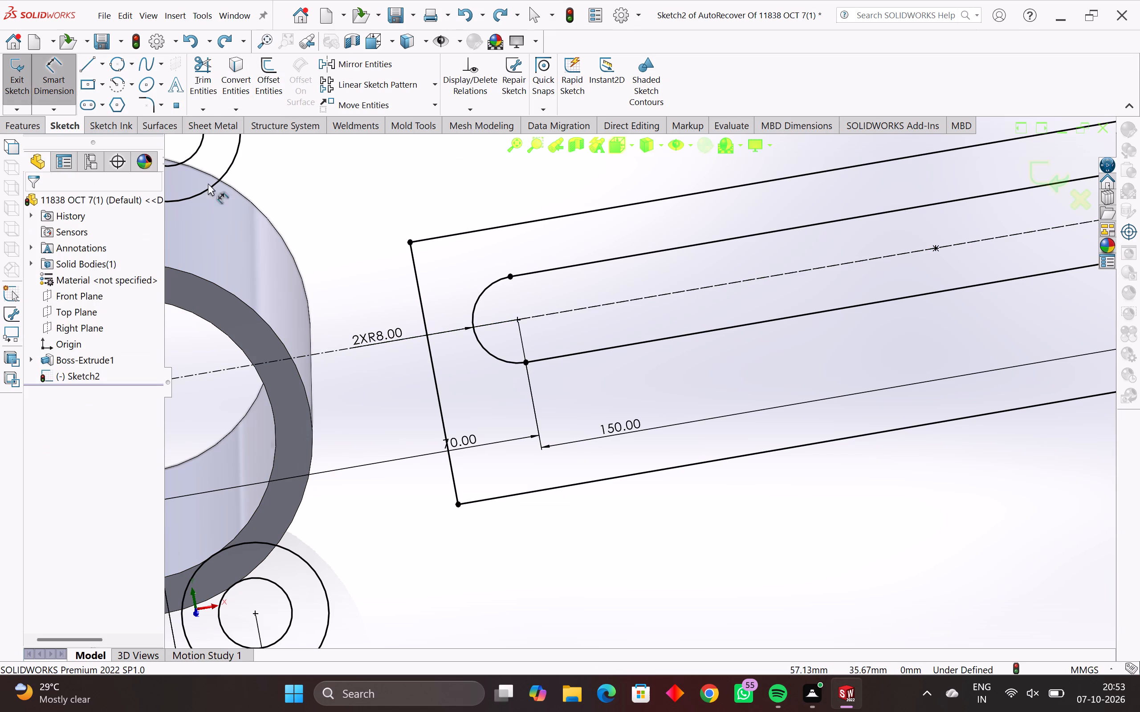
left_click(417, 288)
left_click(367, 305)
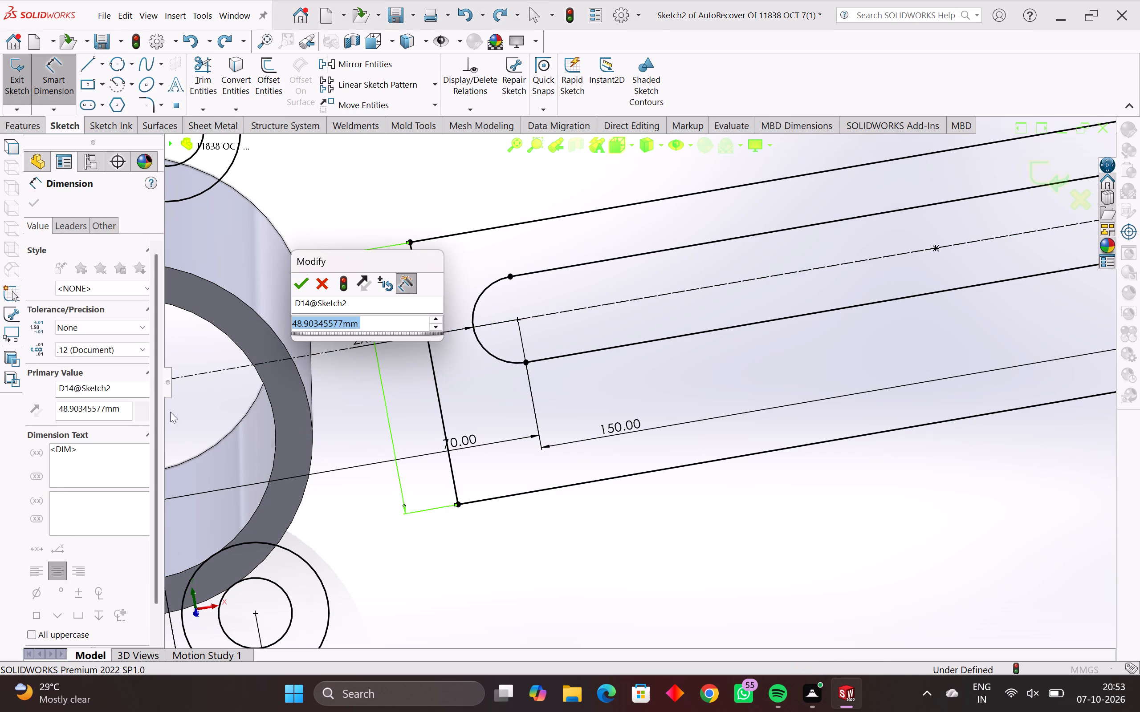
type("28")
key("Return")
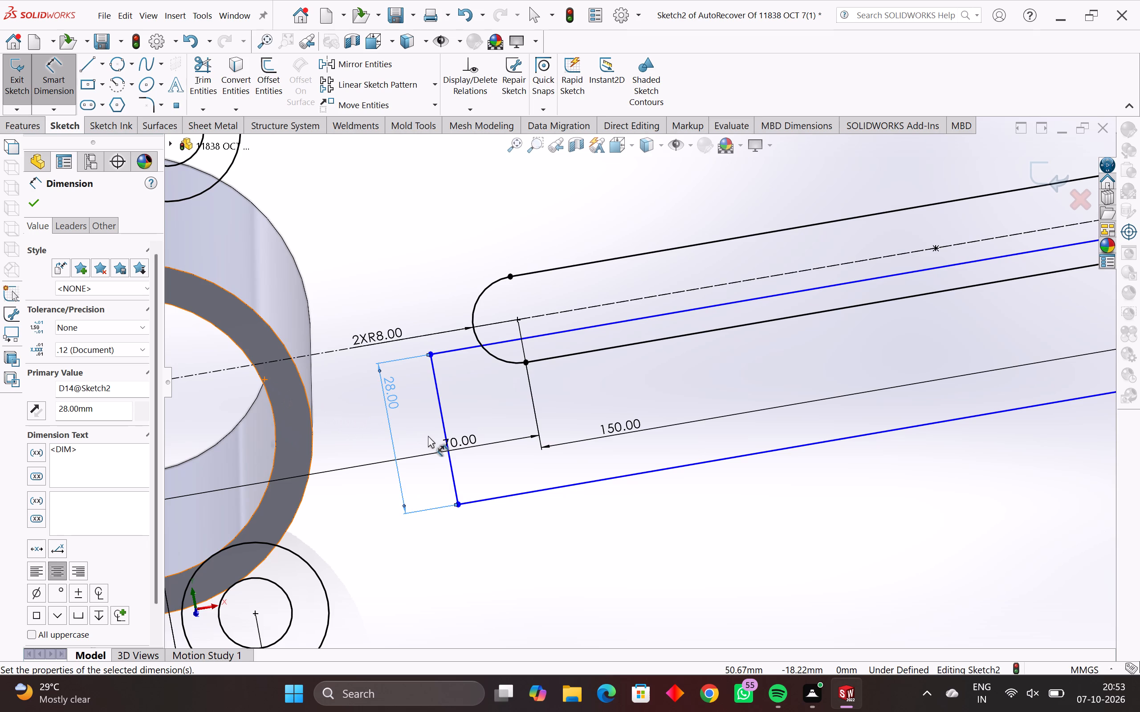
key("Escape")
key("Escape")
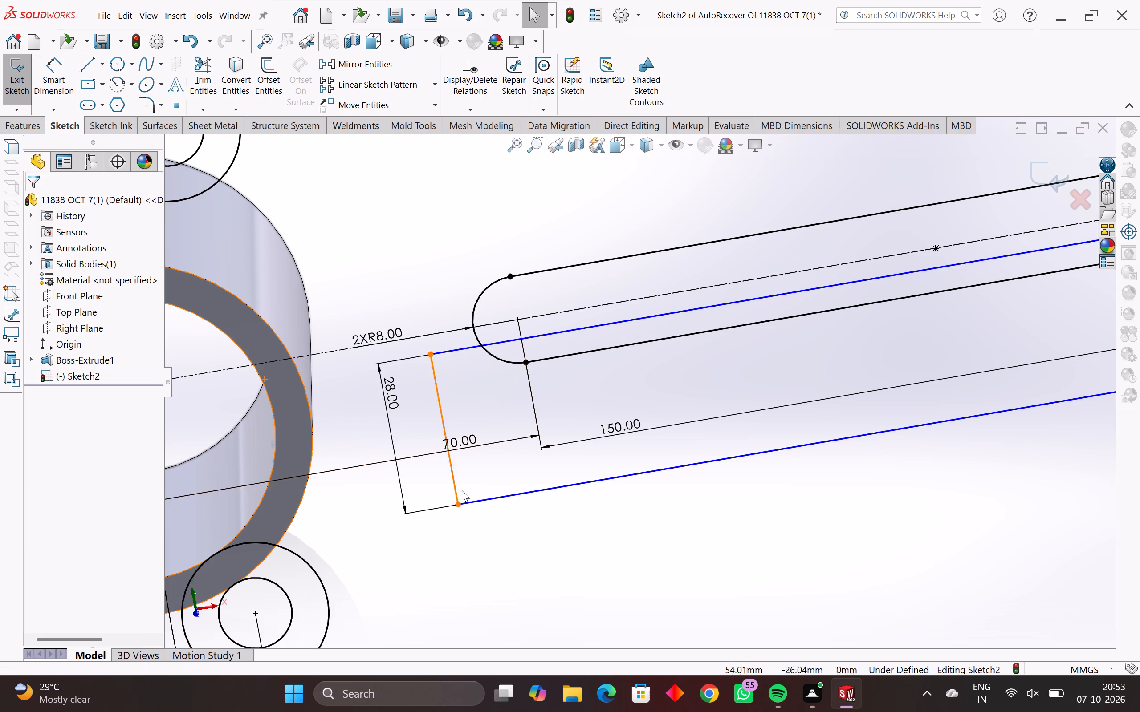
Make the two corner points of the outline's near end symmetric about the arm's centerline.
left_click(457, 507, "ctrl")
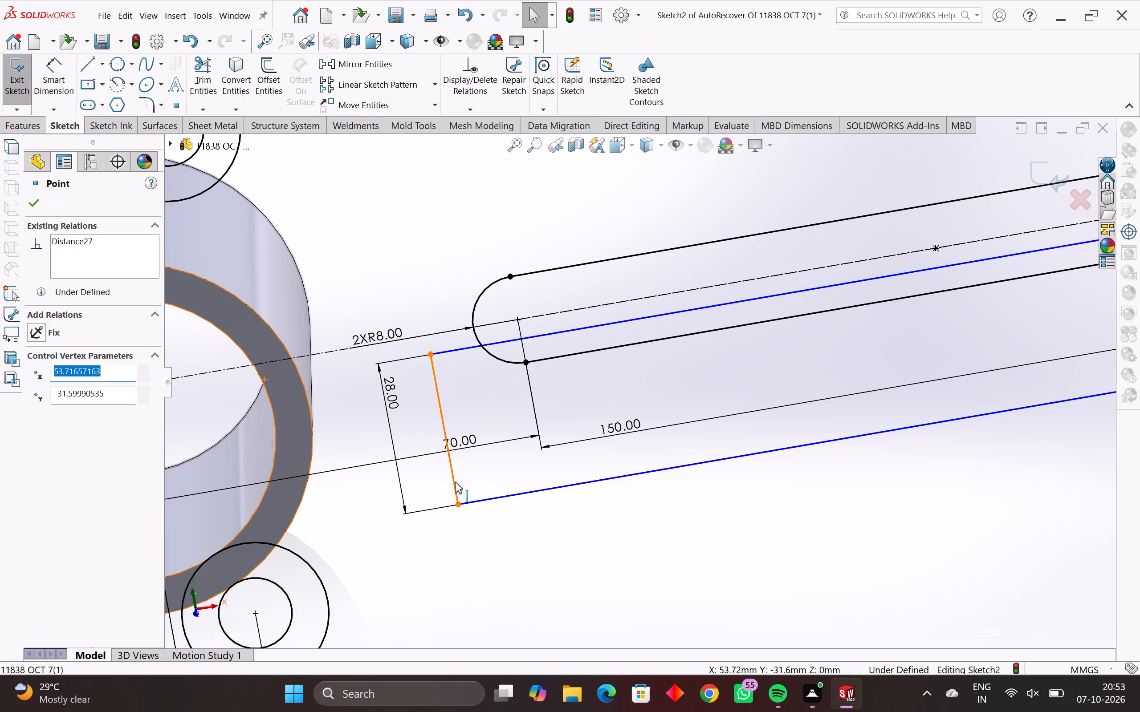
left_click(431, 353, "ctrl")
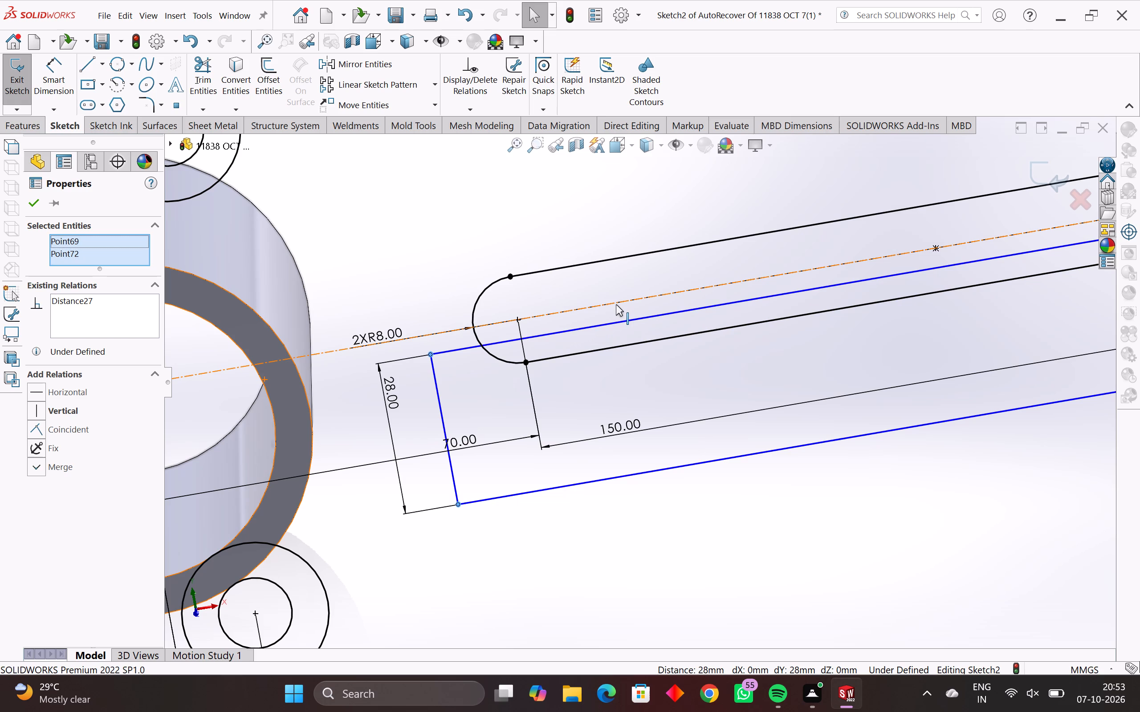
left_click(616, 304, "ctrl")
left_click(35, 405)
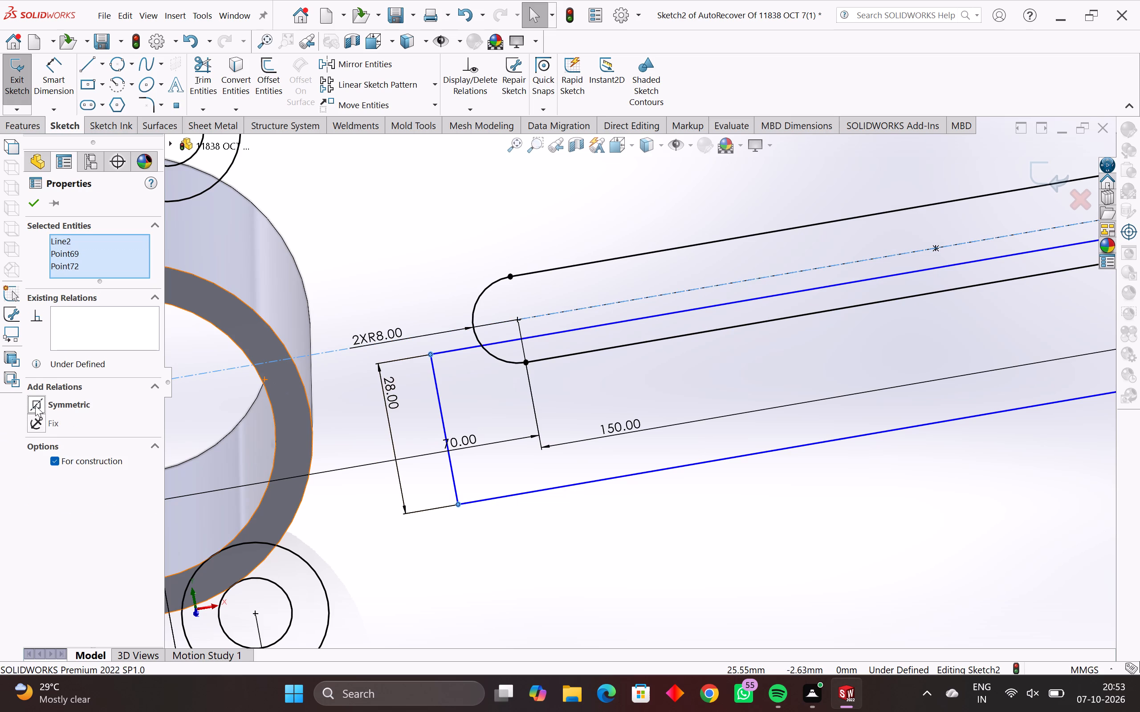
key("Escape")
key("Escape")
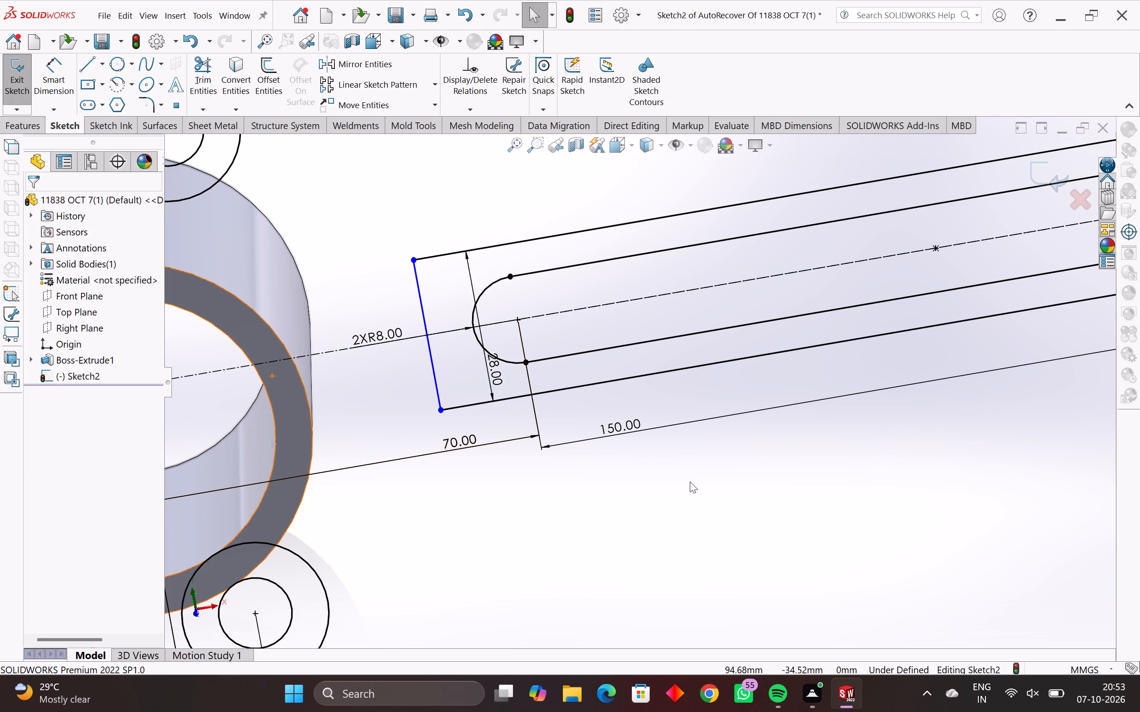
Move the outline's far end line into the eye so that it crosses the inner 24 mm circle.
scroll(832, 410, "down", 4)
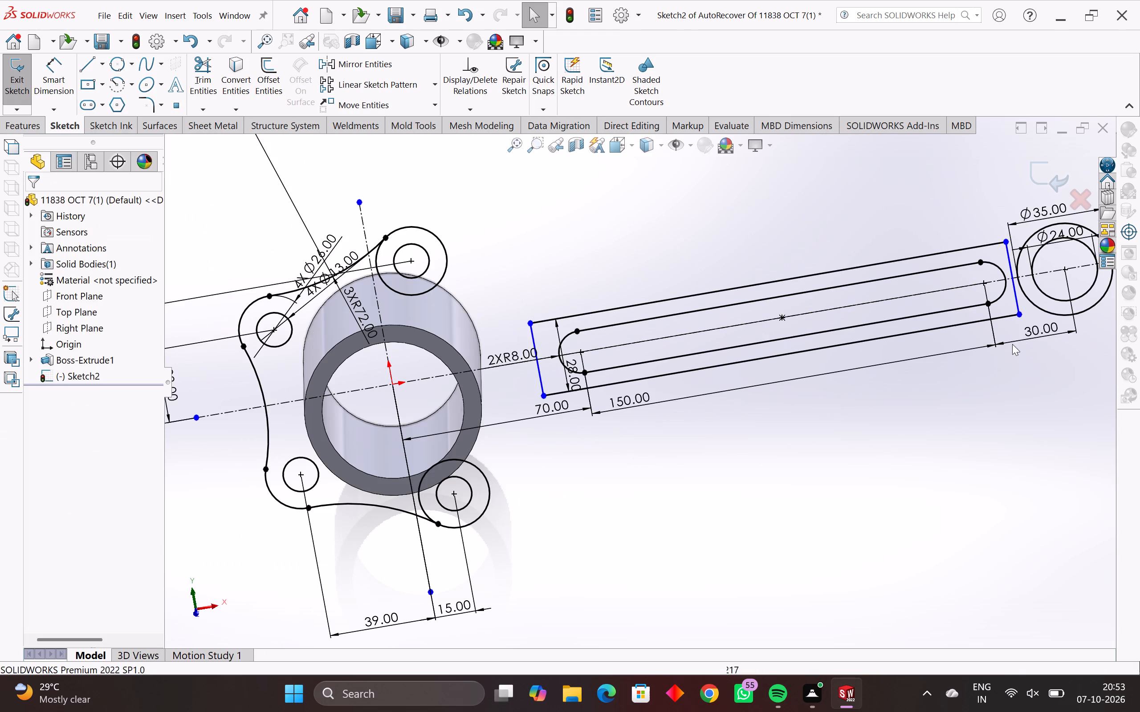
scroll(1046, 296, "up", 4)
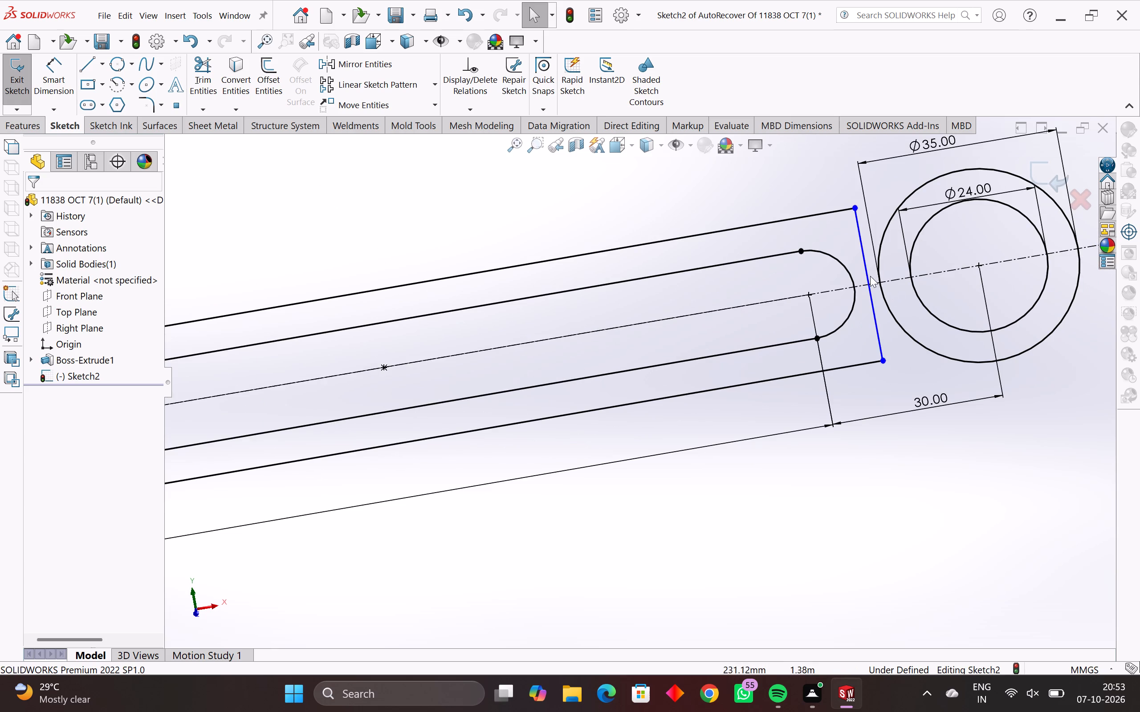
left_click_drag(867, 275, 919, 263)
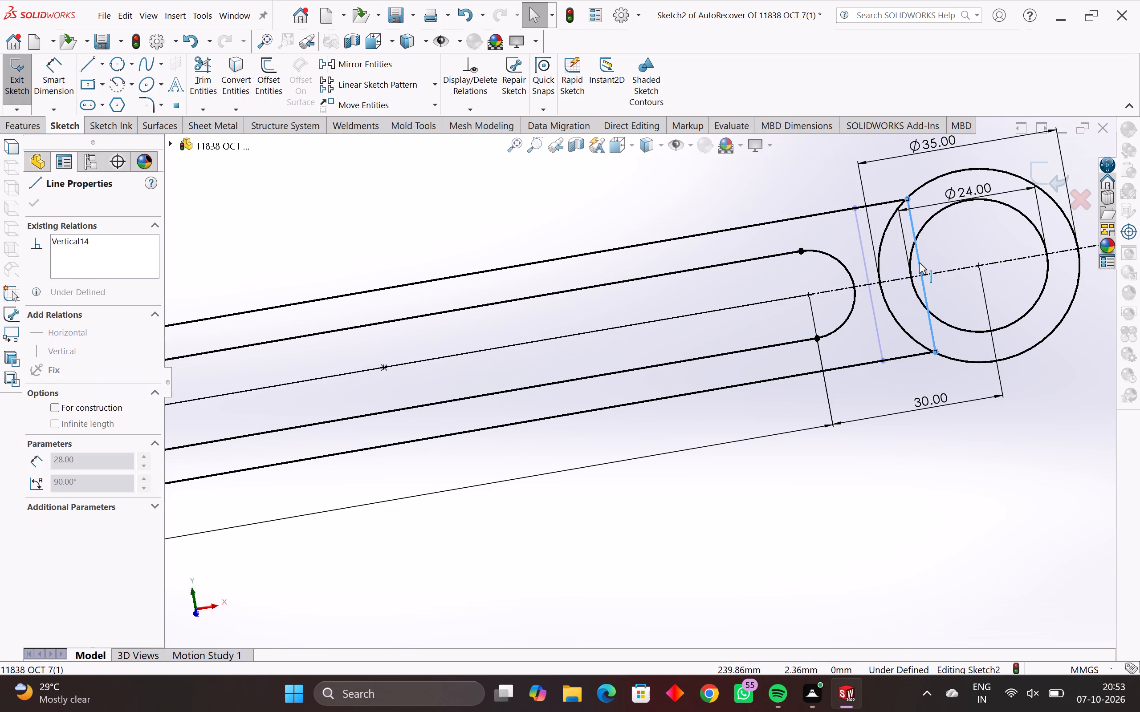
left_click_drag(919, 263, 936, 261)
key("Escape")
key("Escape")
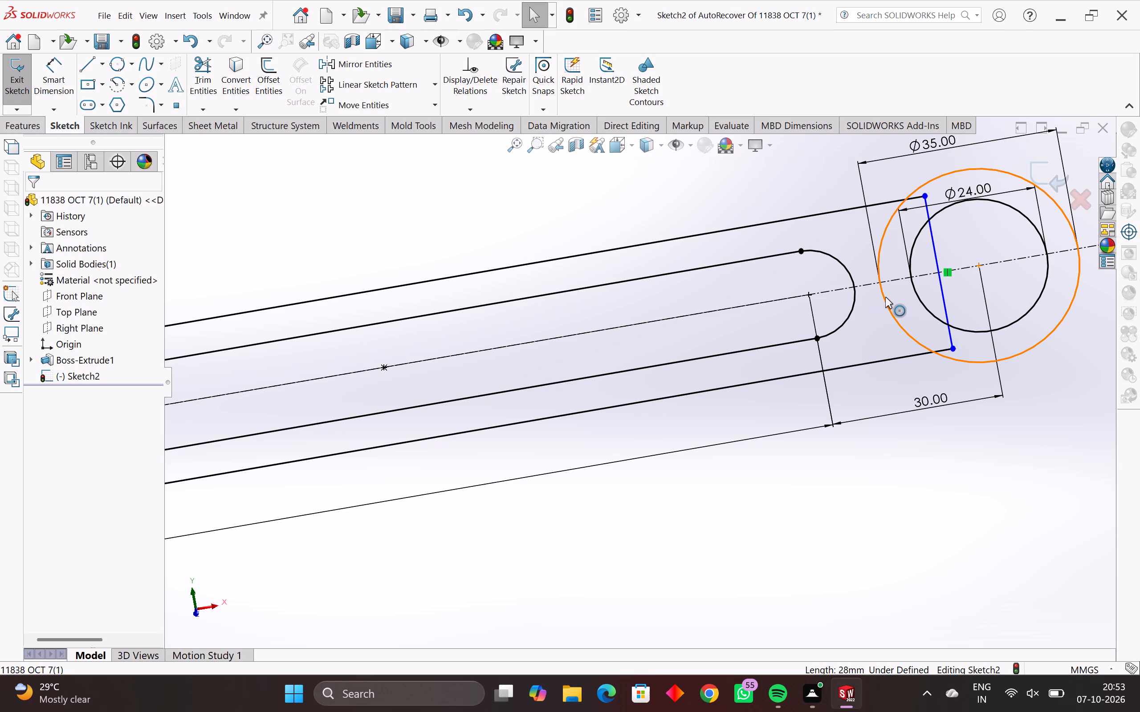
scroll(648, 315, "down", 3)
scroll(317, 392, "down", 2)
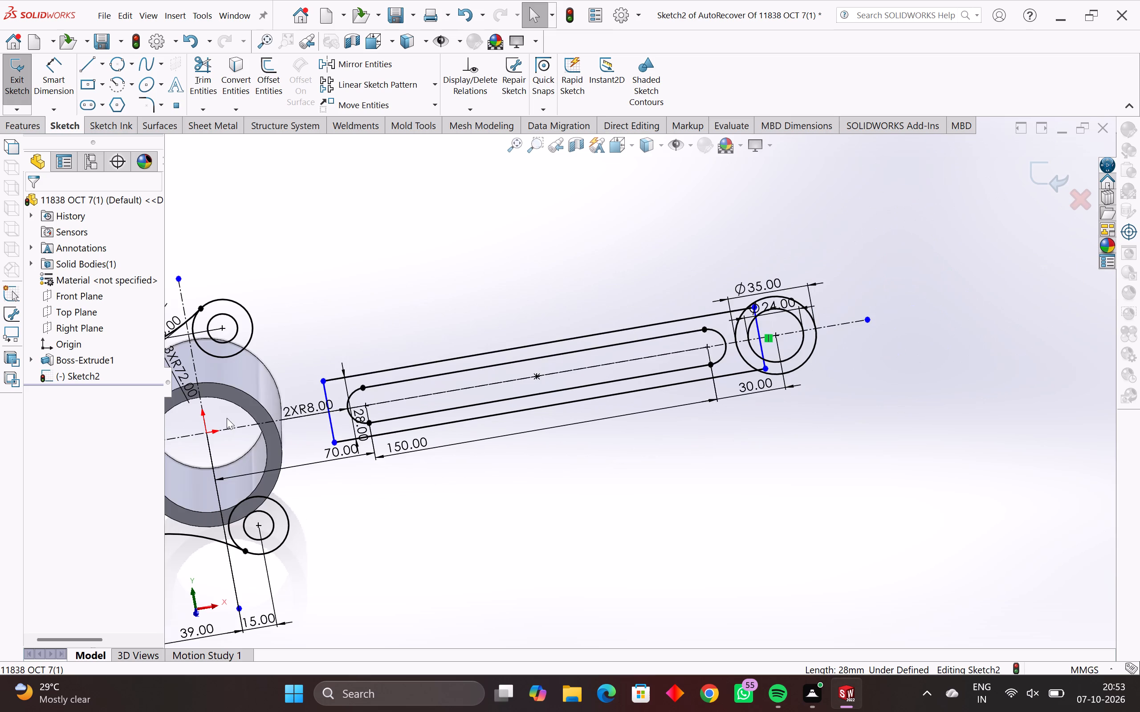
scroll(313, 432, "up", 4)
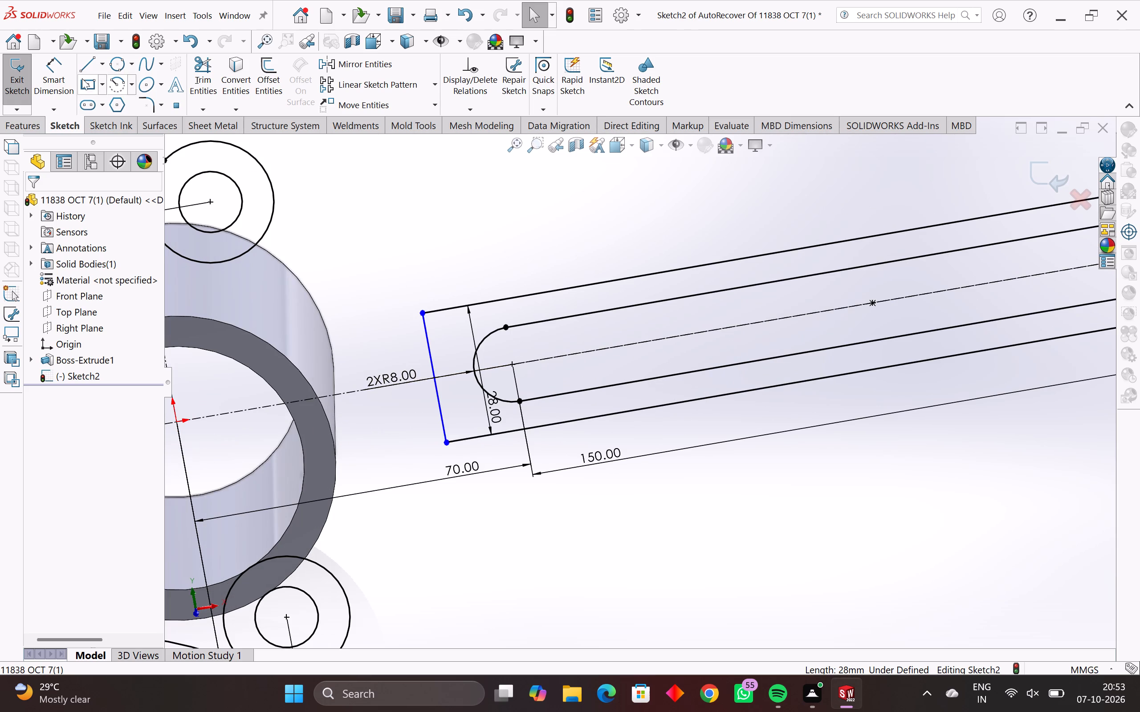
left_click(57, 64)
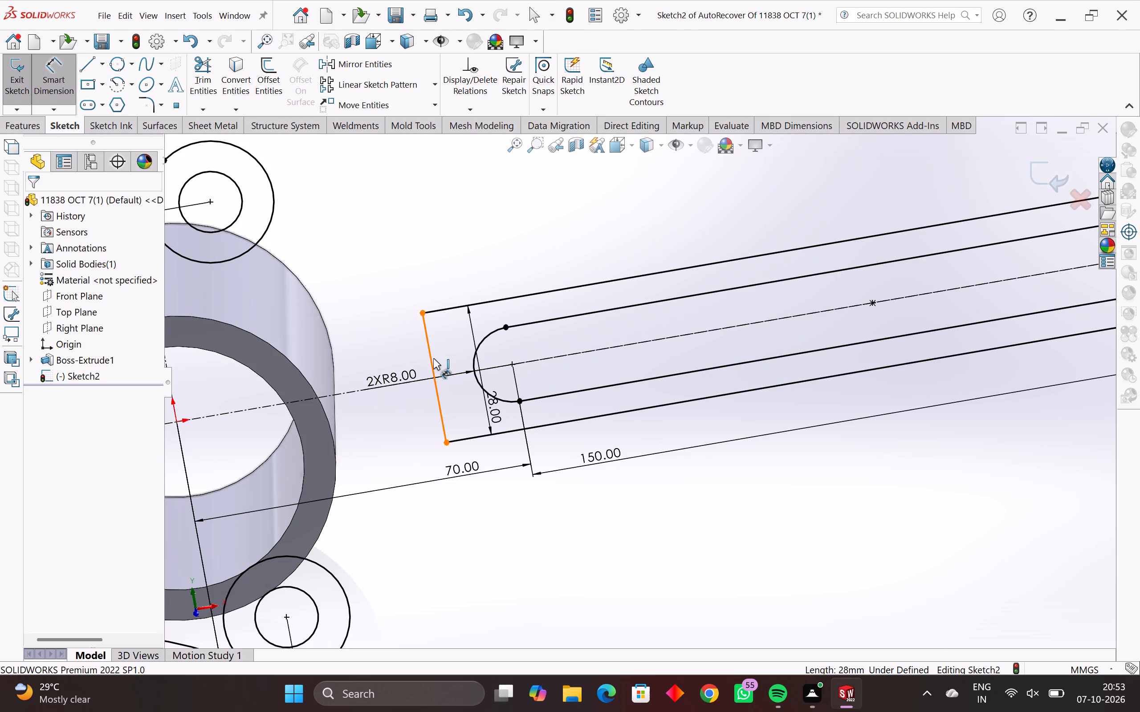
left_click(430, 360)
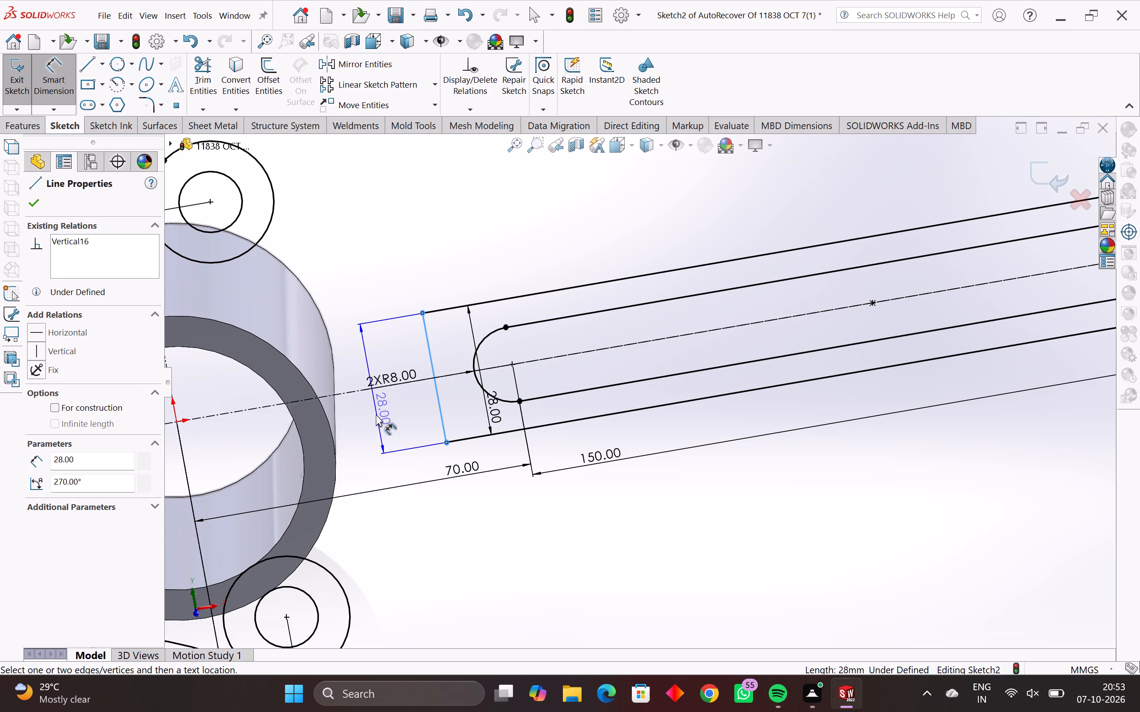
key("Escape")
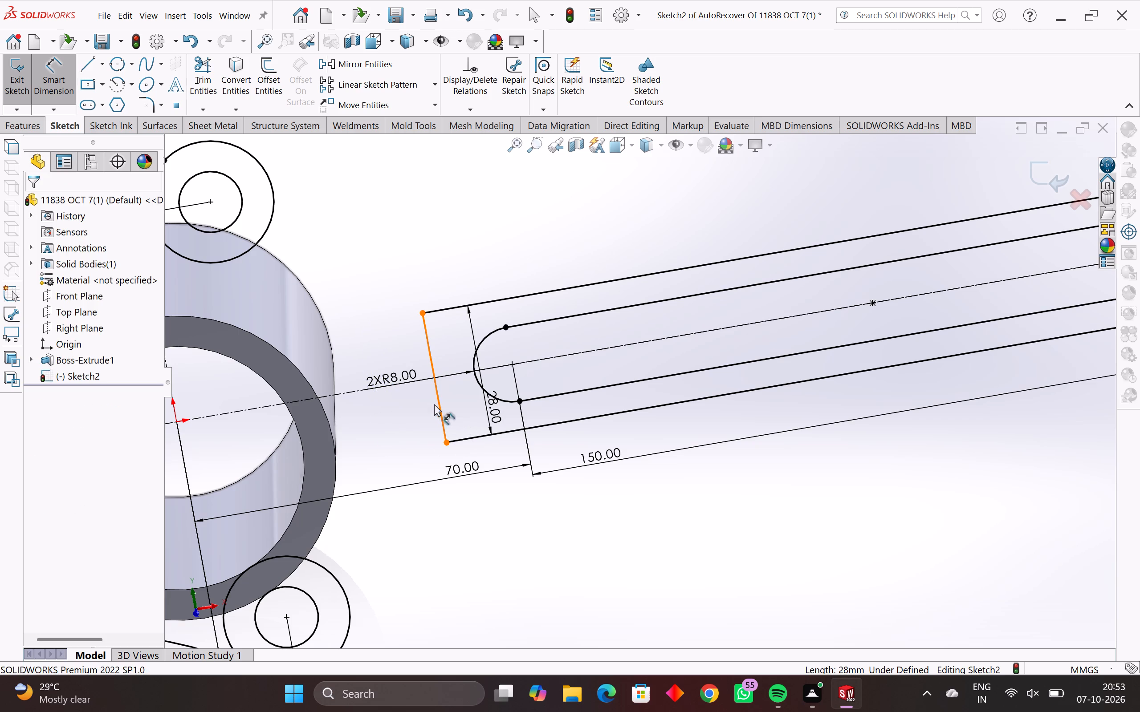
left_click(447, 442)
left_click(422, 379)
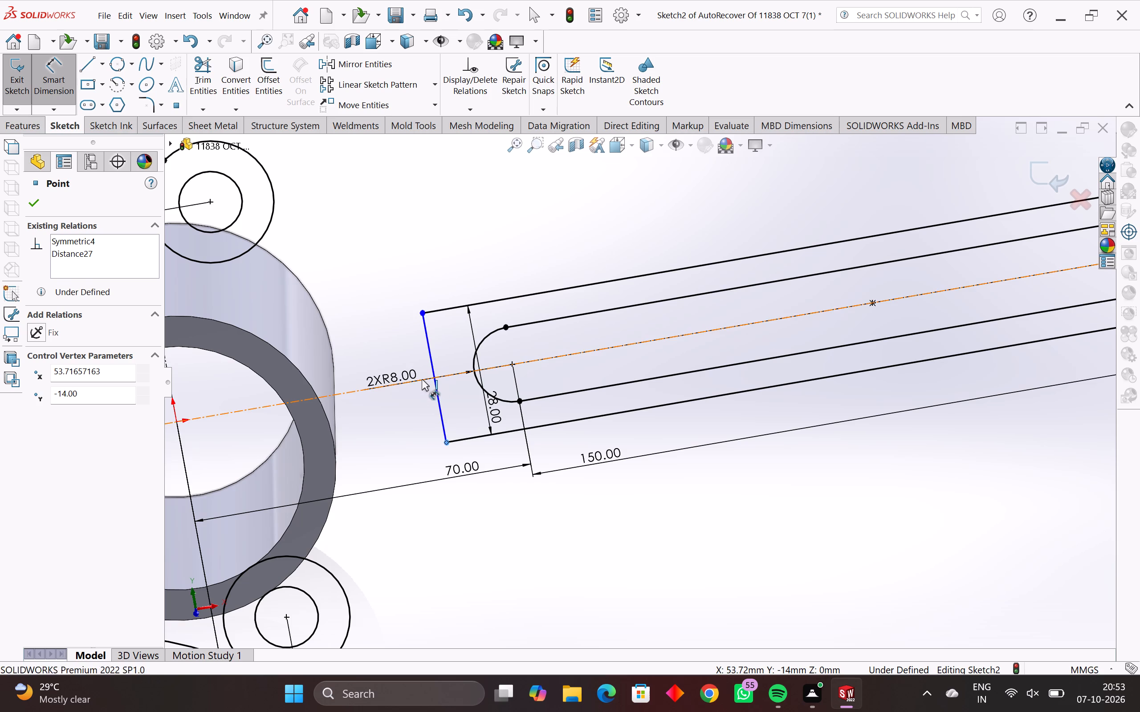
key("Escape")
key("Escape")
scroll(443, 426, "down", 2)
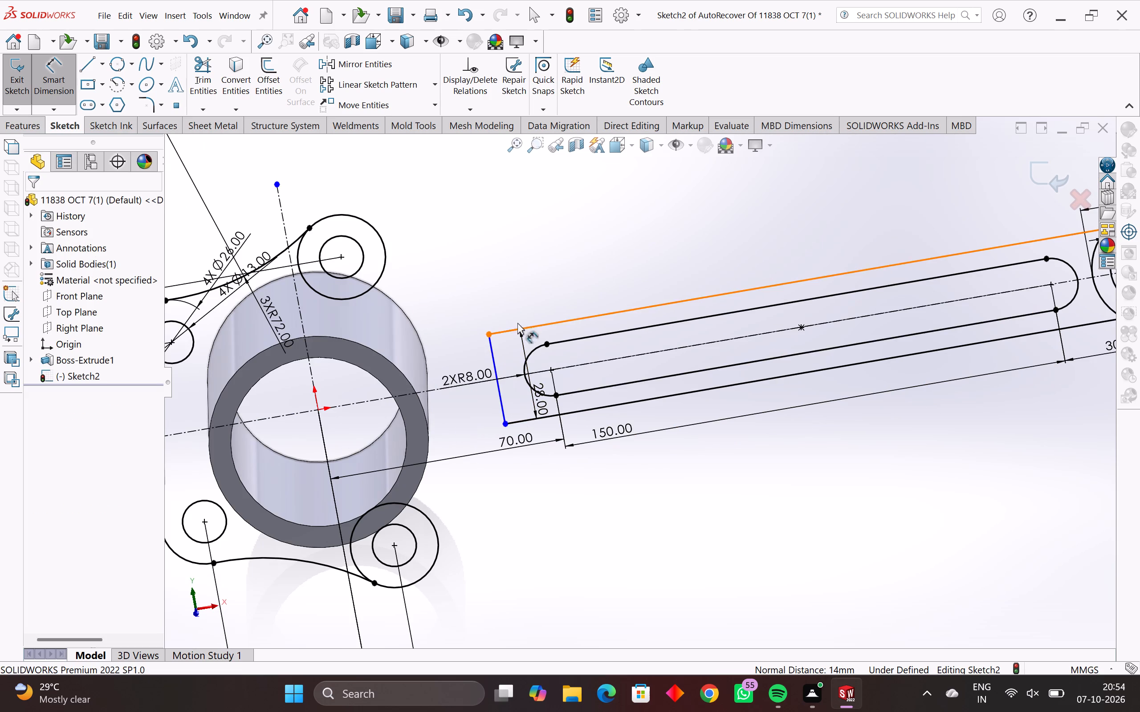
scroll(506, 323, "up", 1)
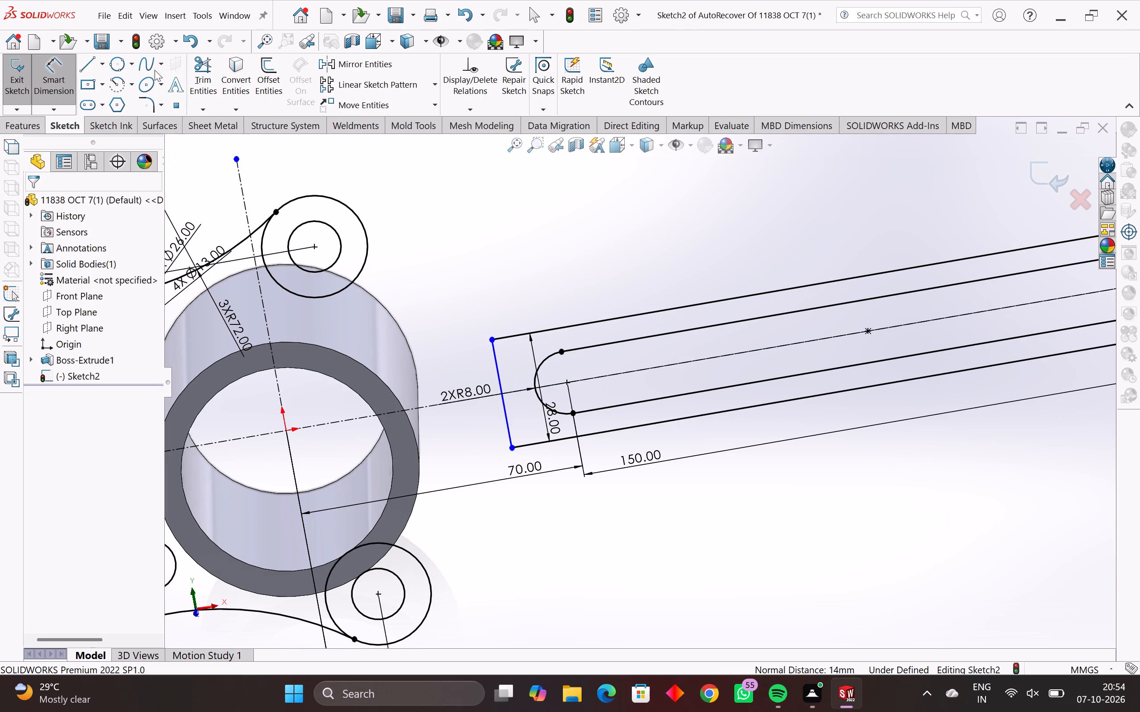
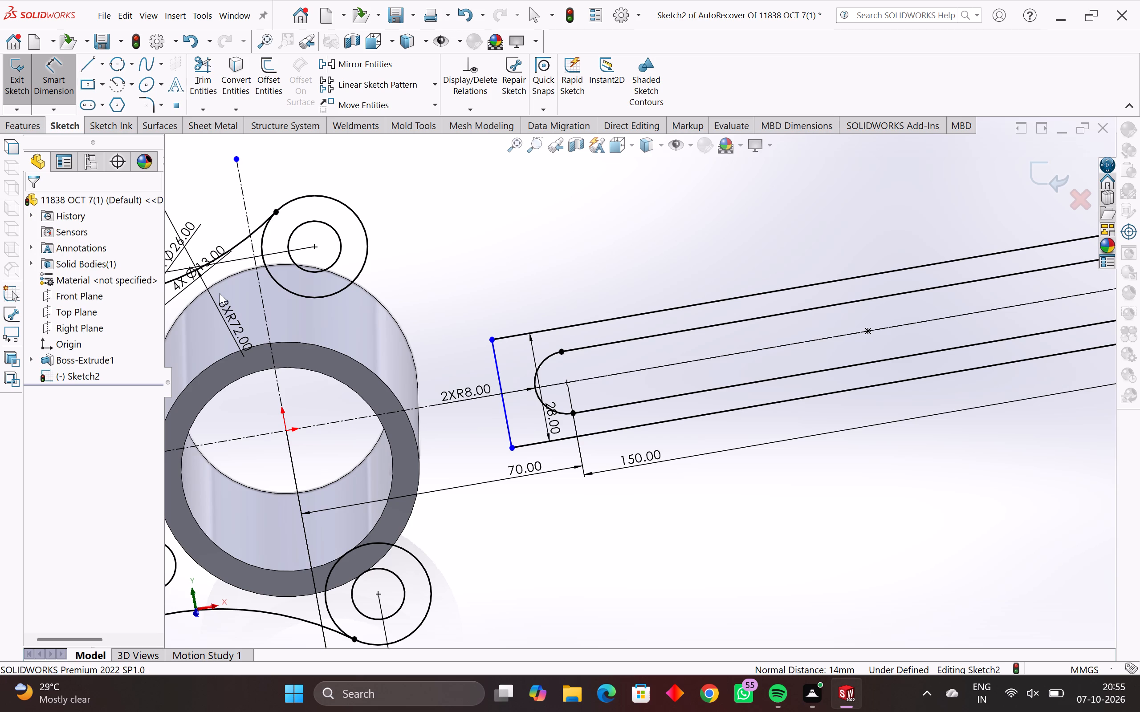
Sketch a perimeter circle tangent to the flange's upper arm-side lug circle and the arm's upper edge line, with radius 78 mm.
scroll(486, 461, "down", 1)
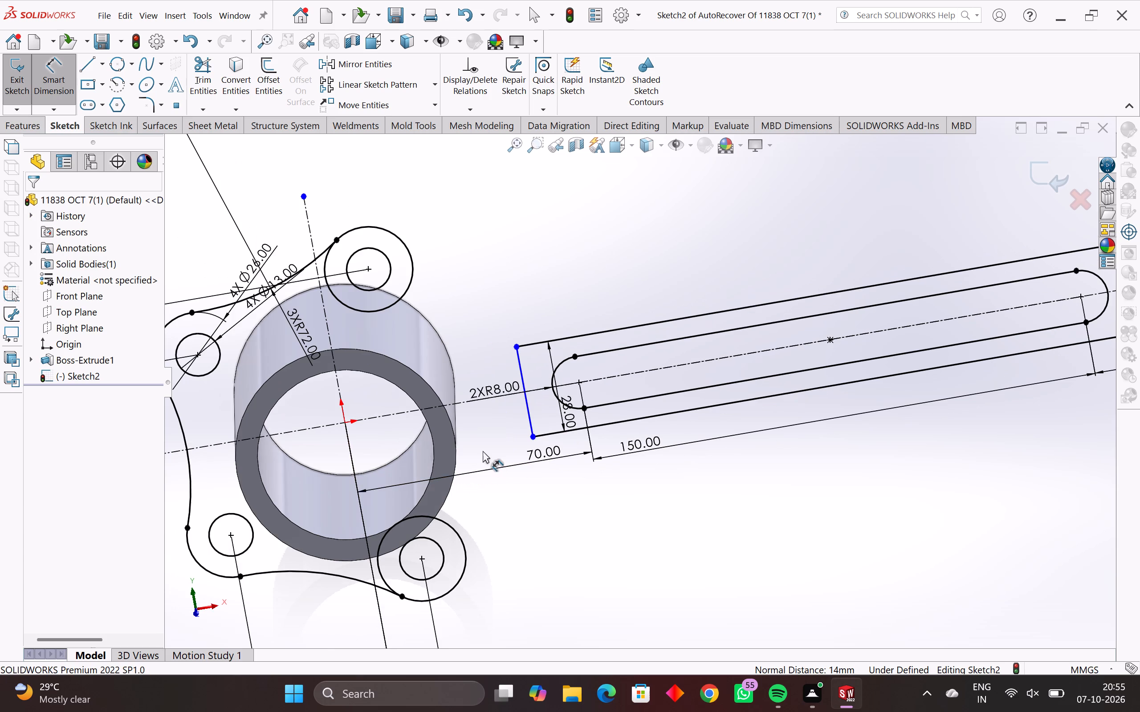
scroll(530, 389, "up", 2)
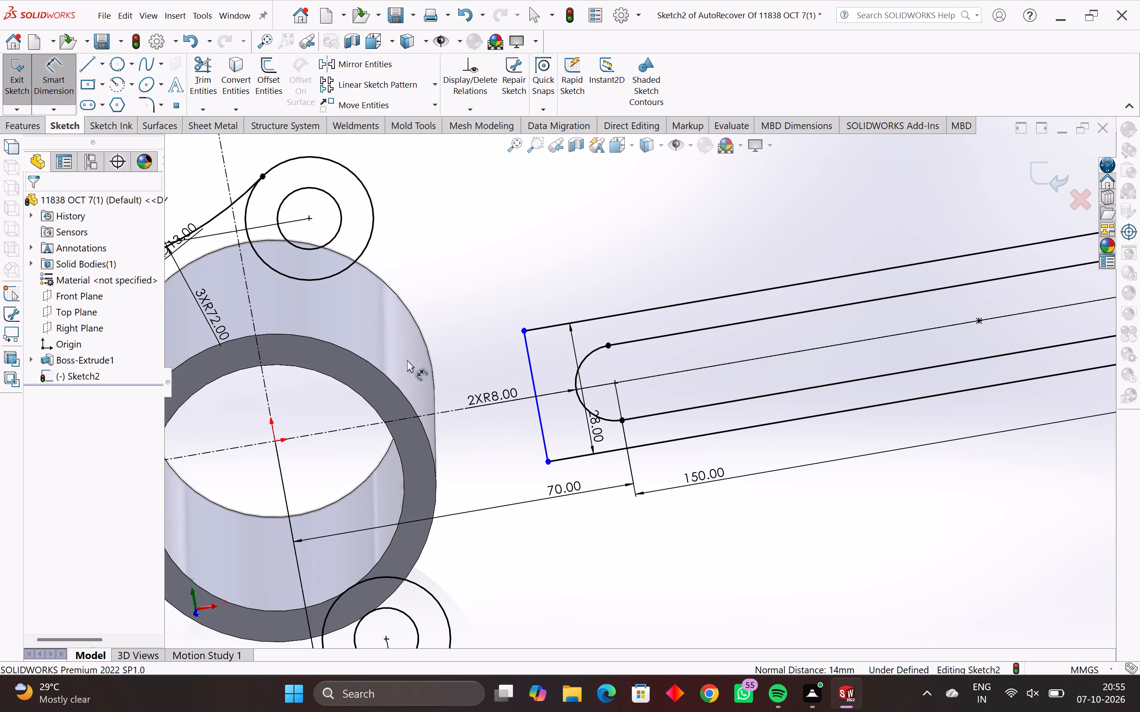
left_click(118, 62)
left_click(365, 186)
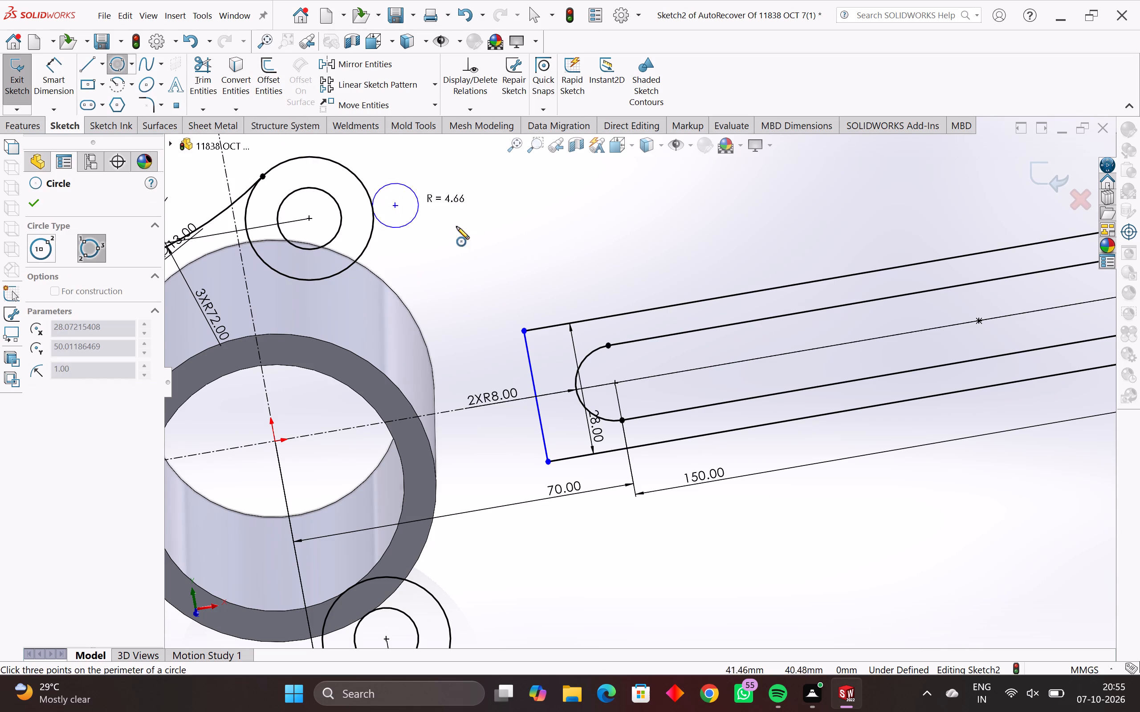
left_click(630, 314)
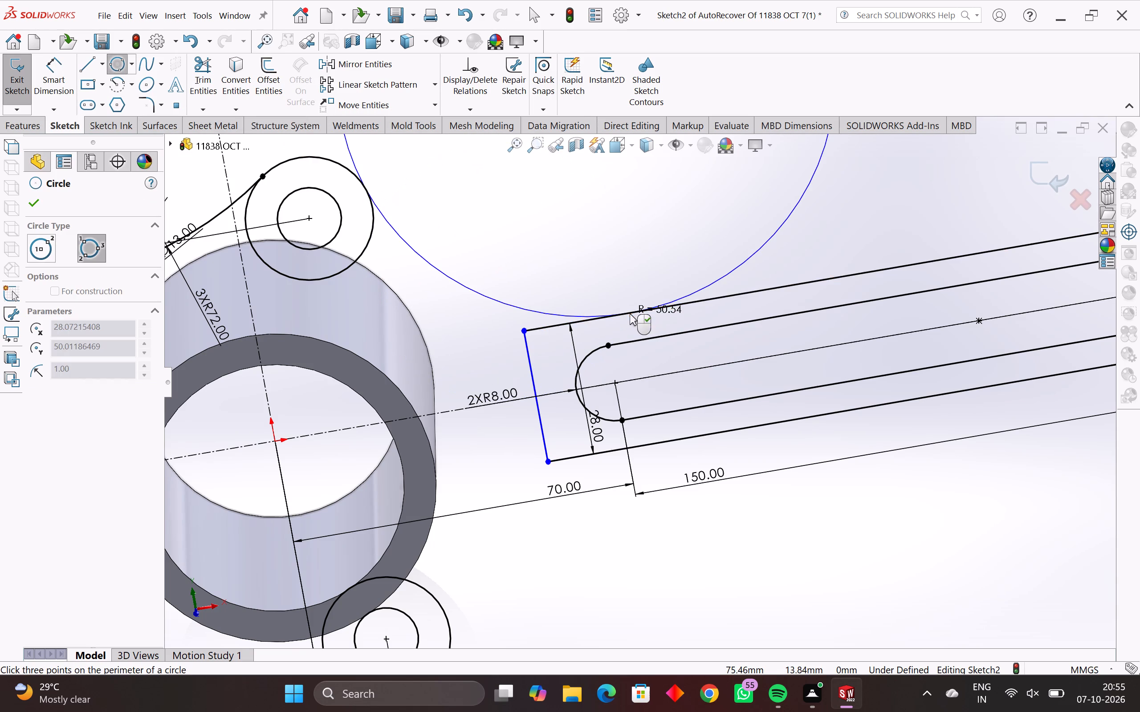
scroll(550, 268, "down", 5)
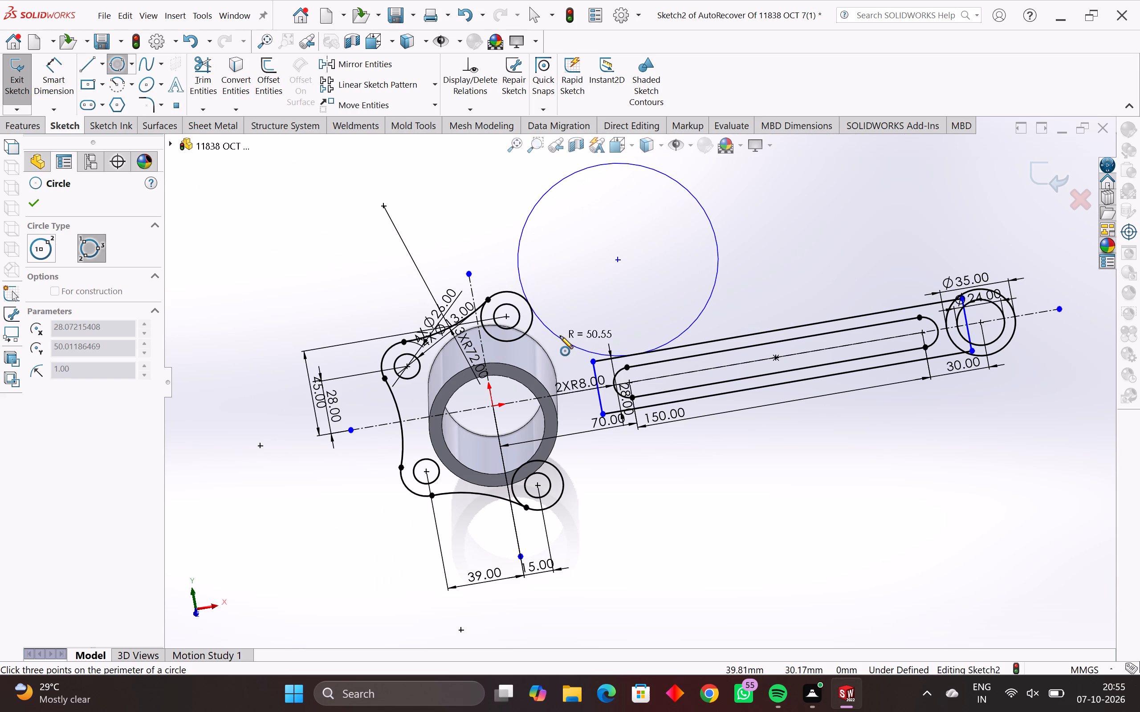
left_click(560, 336)
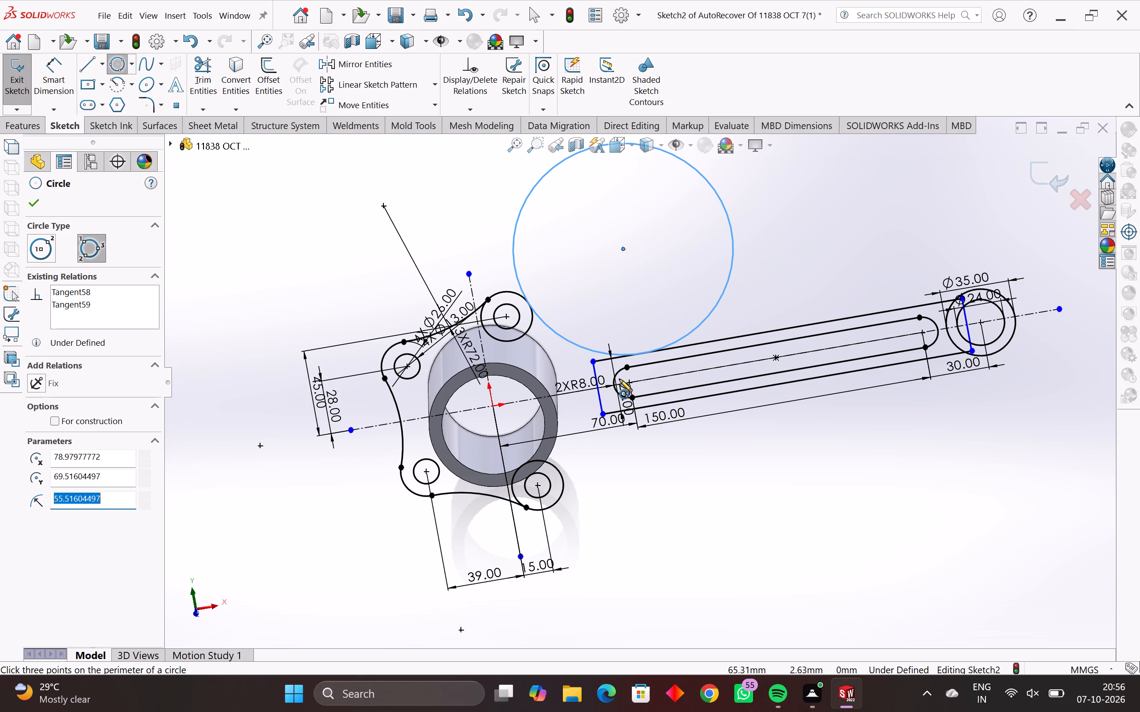
key("7")
key("8")
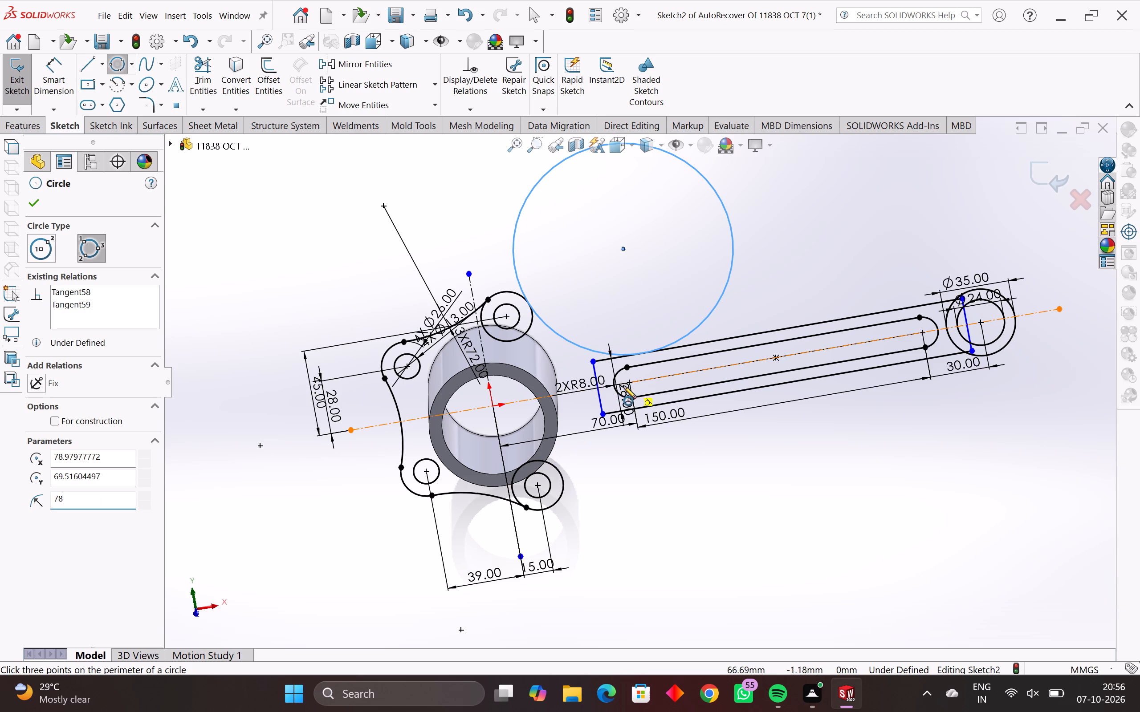
key("Return")
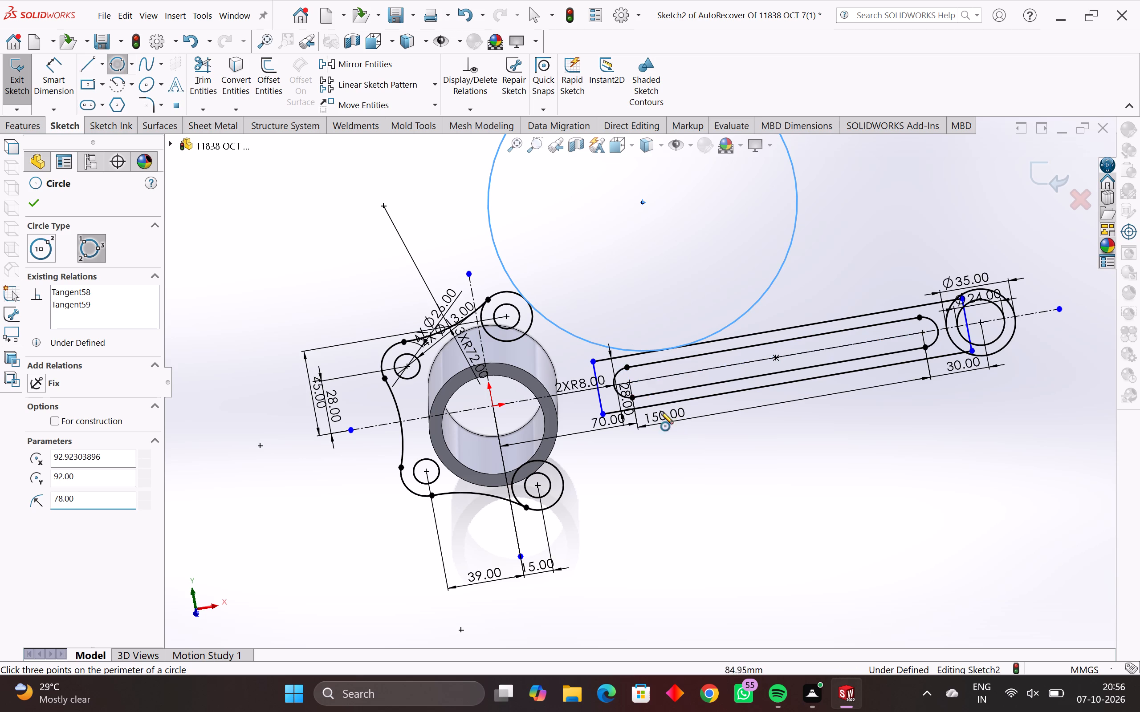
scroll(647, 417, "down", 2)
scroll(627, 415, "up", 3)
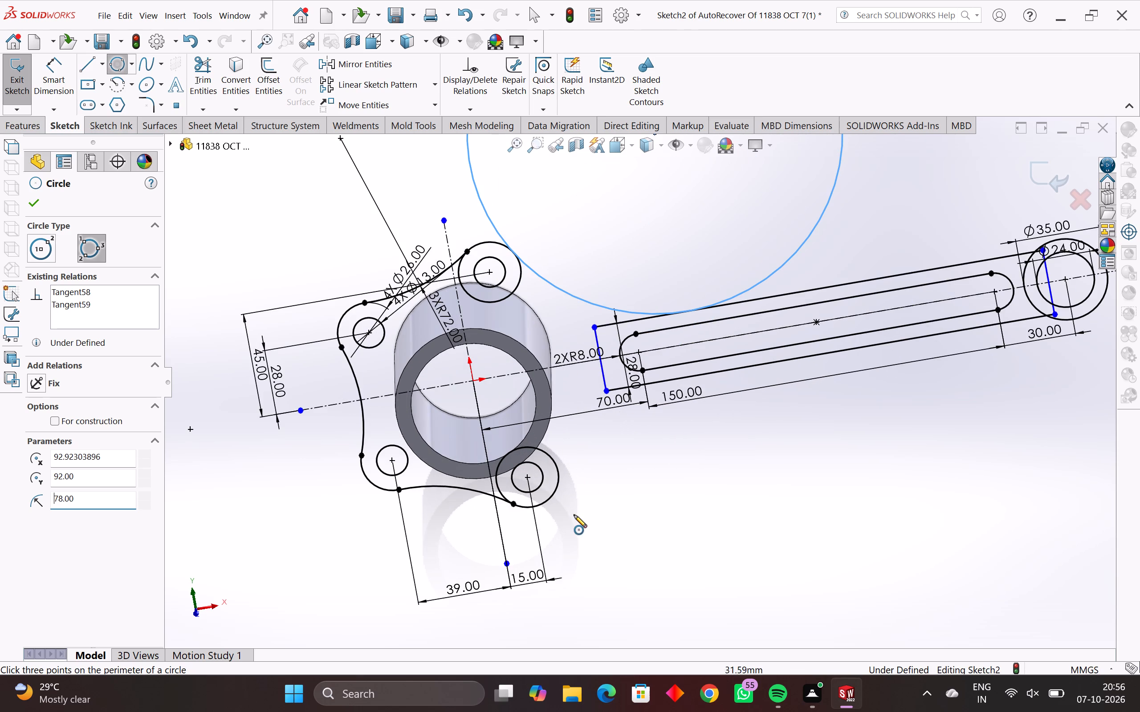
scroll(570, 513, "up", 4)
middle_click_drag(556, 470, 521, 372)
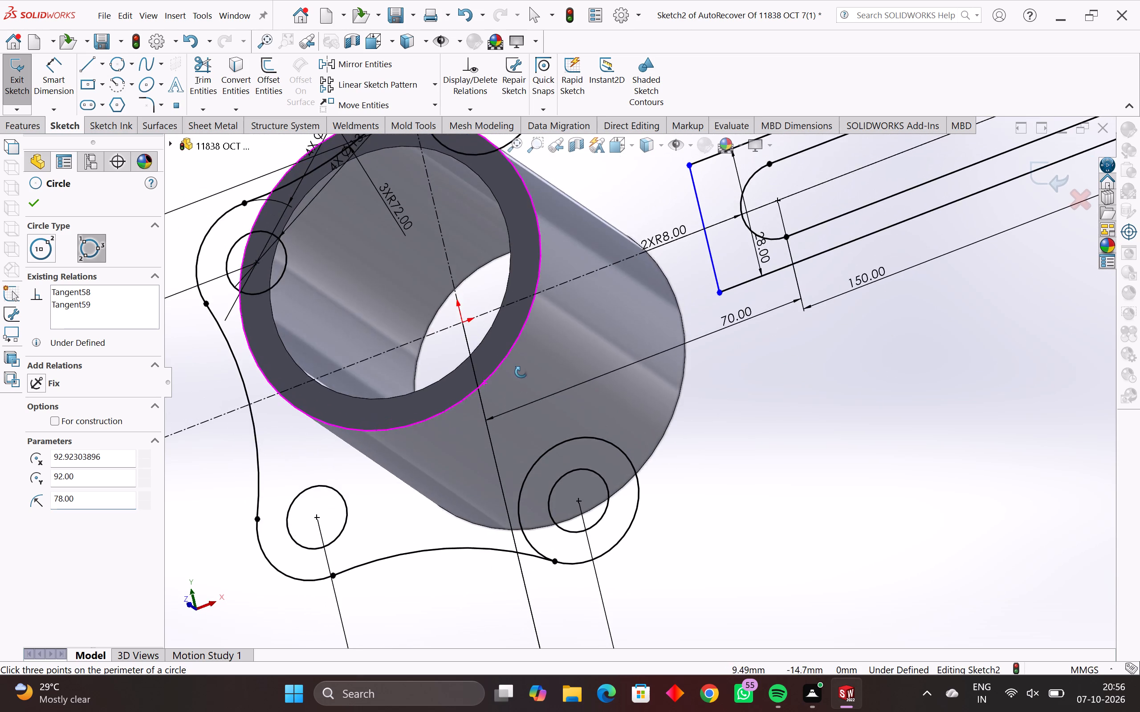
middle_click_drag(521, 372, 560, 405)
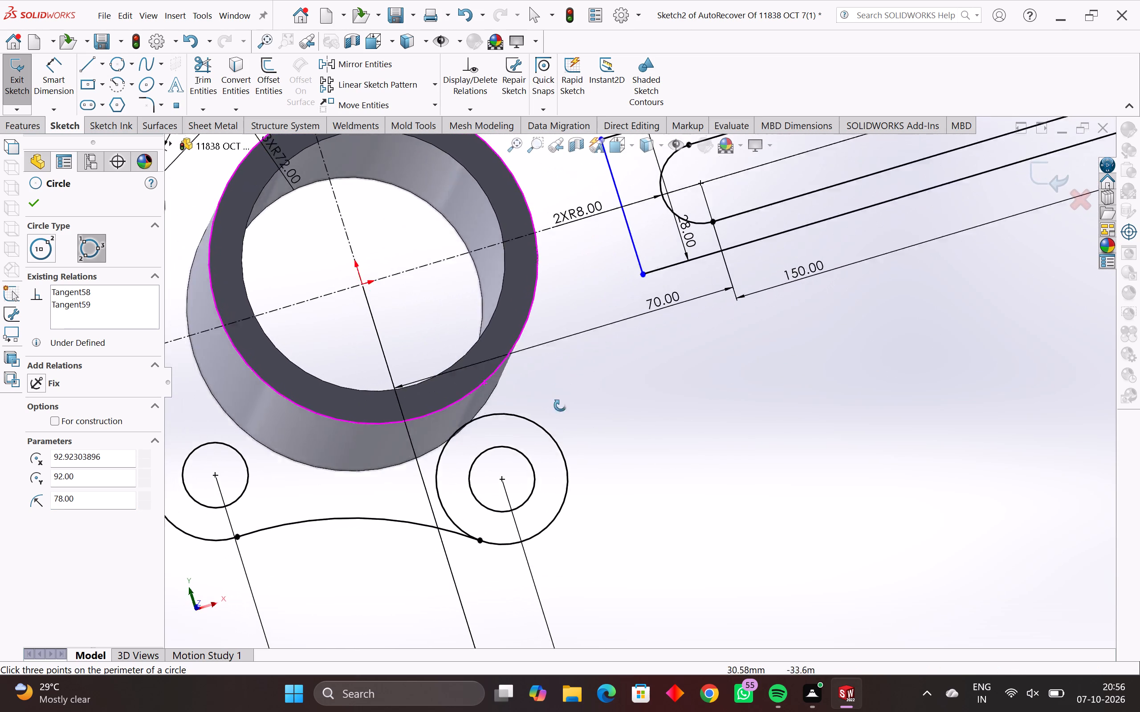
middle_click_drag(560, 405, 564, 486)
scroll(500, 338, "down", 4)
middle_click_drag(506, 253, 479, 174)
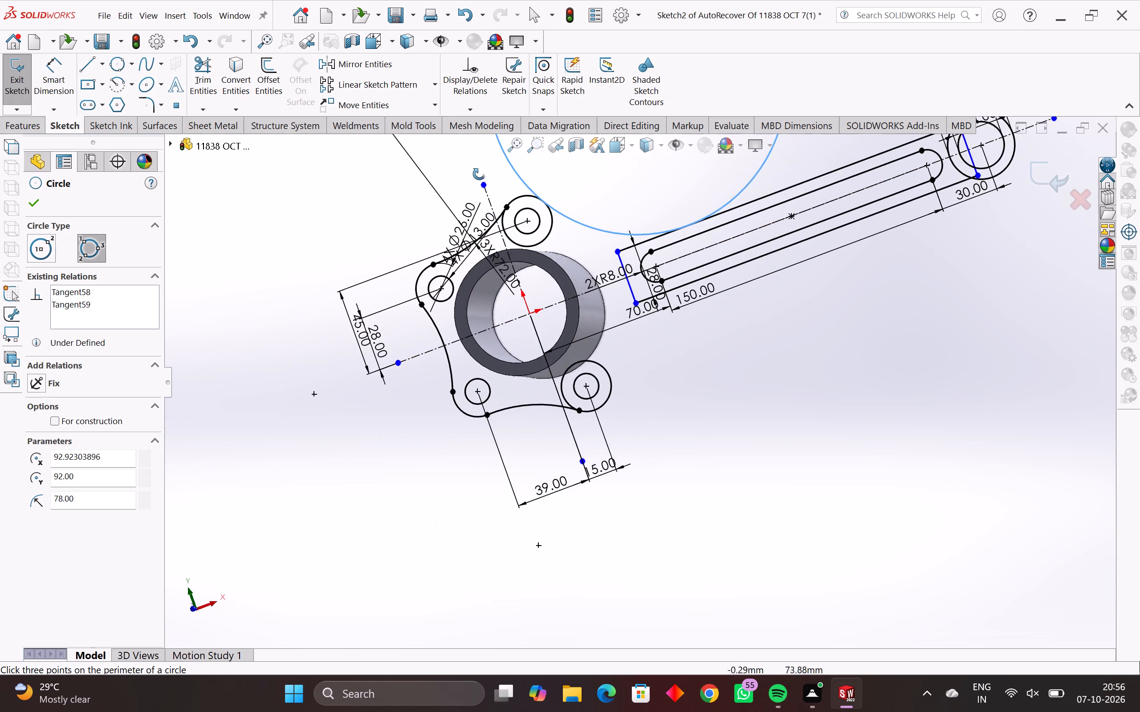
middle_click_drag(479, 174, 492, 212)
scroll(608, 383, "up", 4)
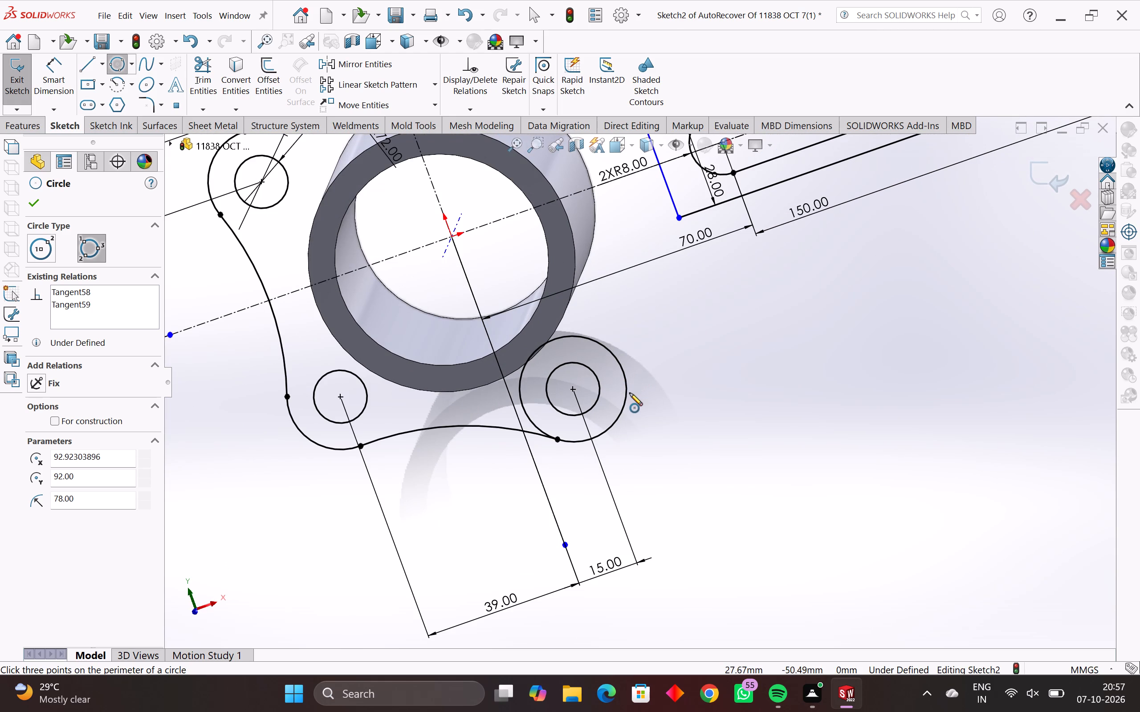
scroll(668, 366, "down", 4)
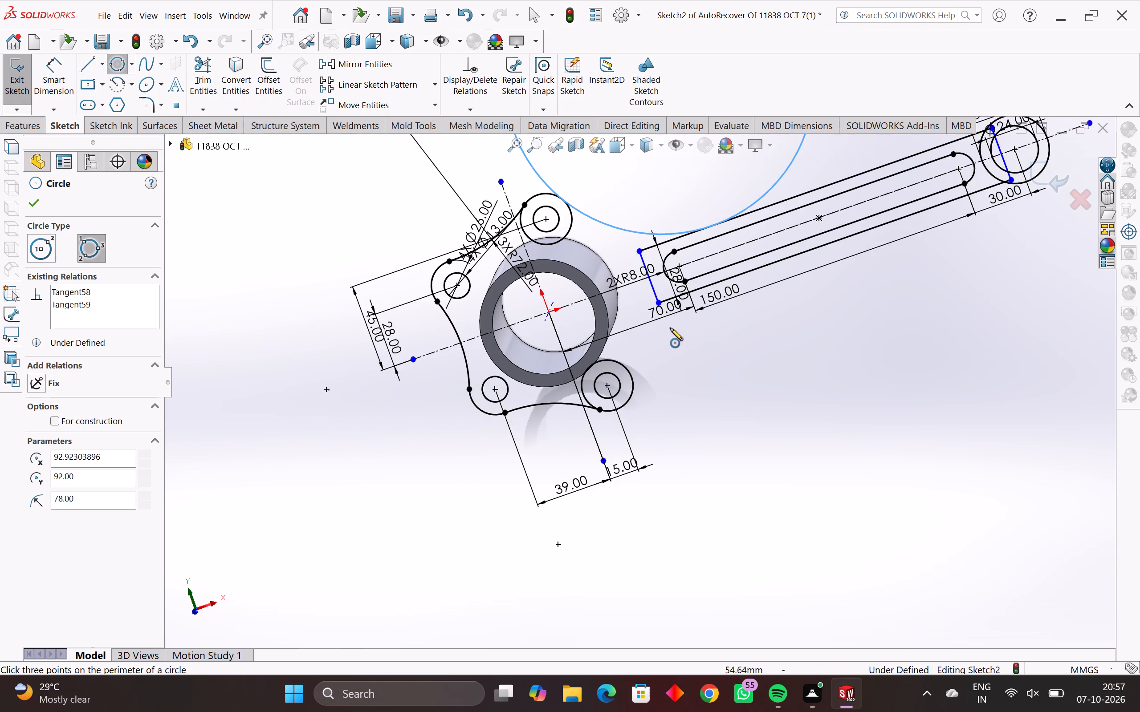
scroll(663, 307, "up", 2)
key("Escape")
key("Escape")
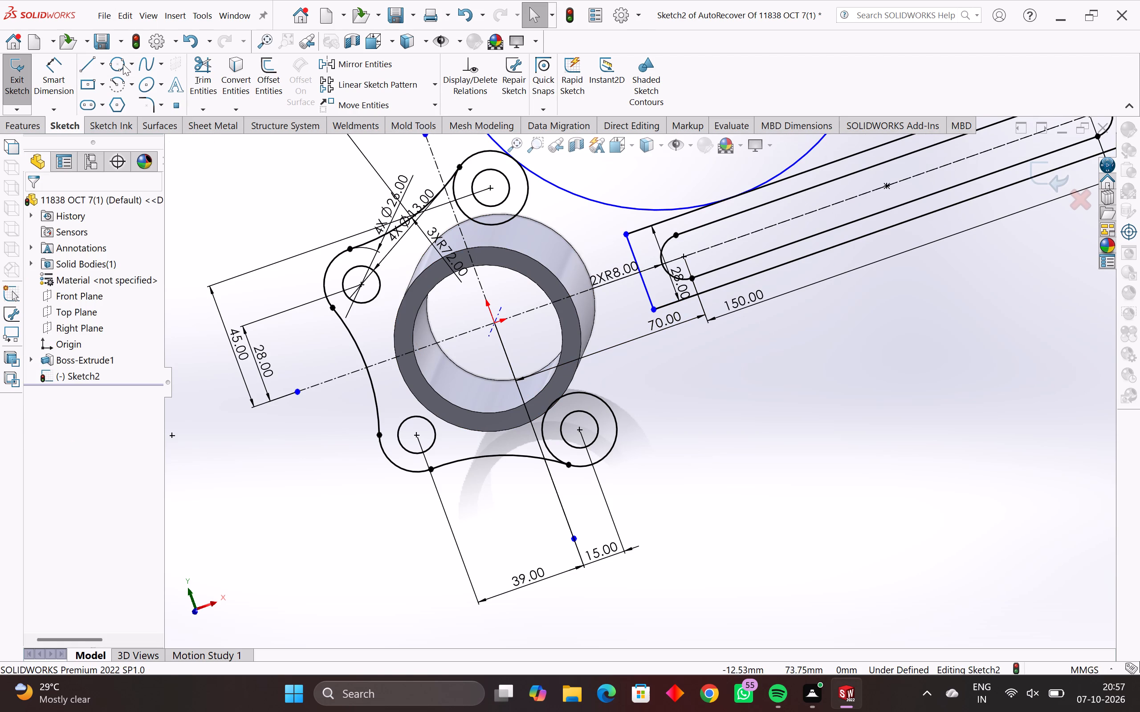
Trim the 78 mm radius circle to the arc joining lug and arm, and trim off the inner part of the upper lug's outer circle.
left_click(198, 66)
scroll(461, 168, "down", 4)
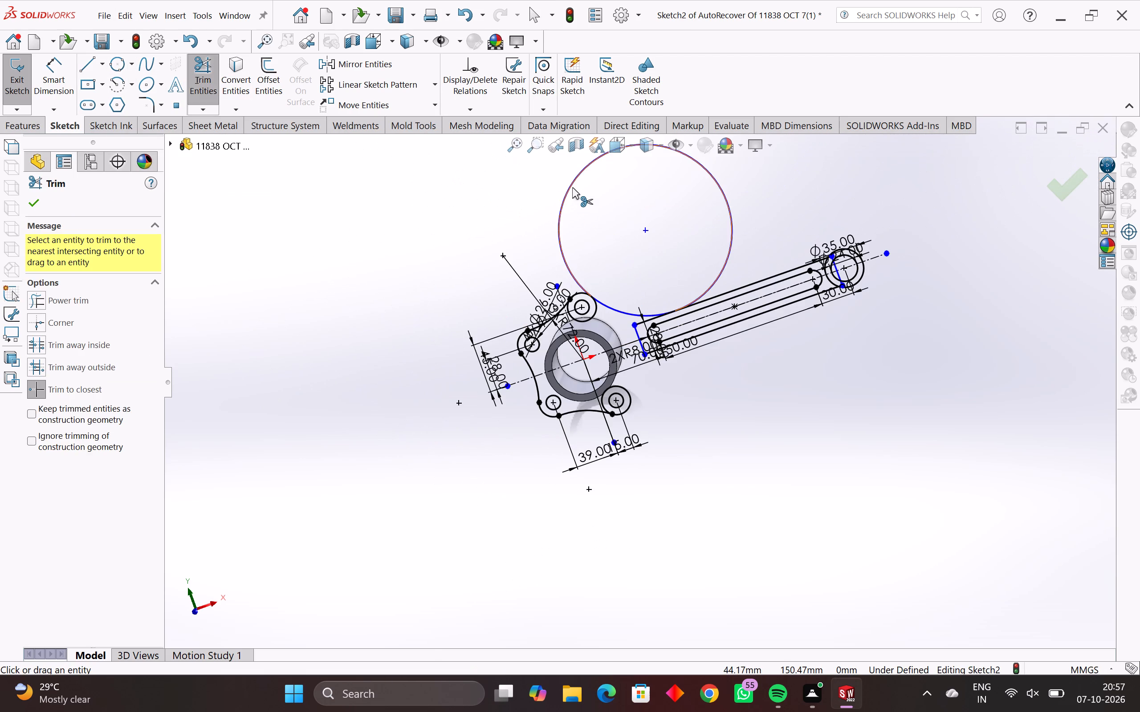
left_click(572, 187)
scroll(647, 316, "up", 8)
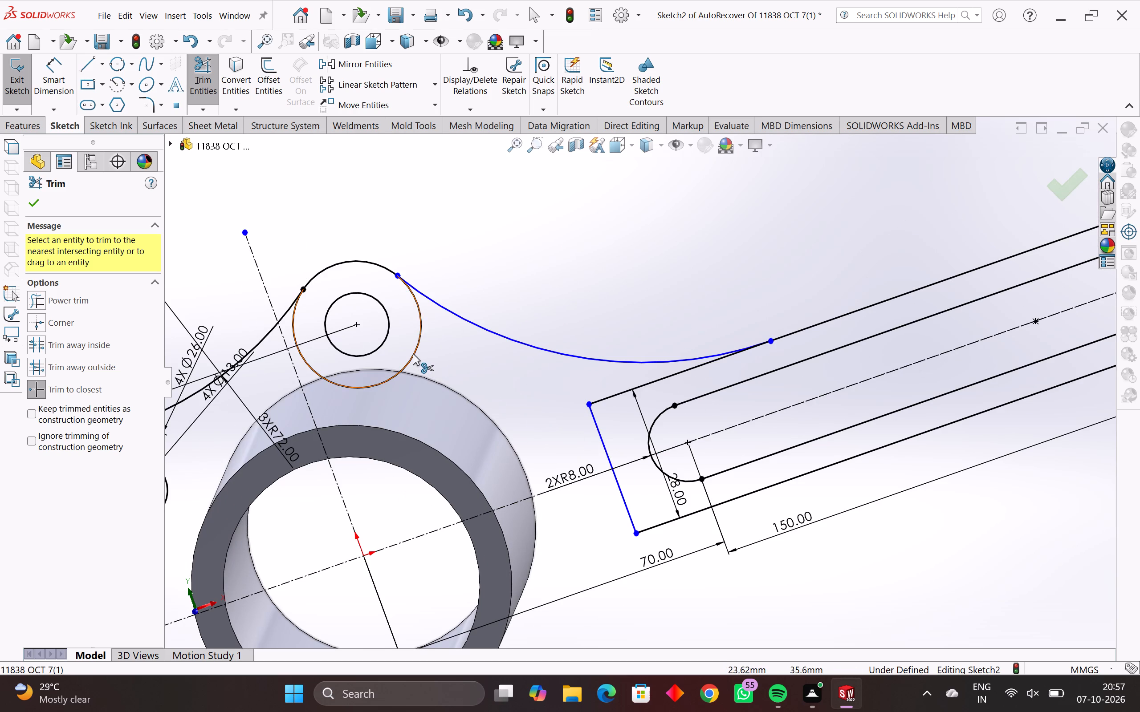
left_click(413, 354)
key("Escape")
key("Escape")
scroll(426, 363, "down", 4)
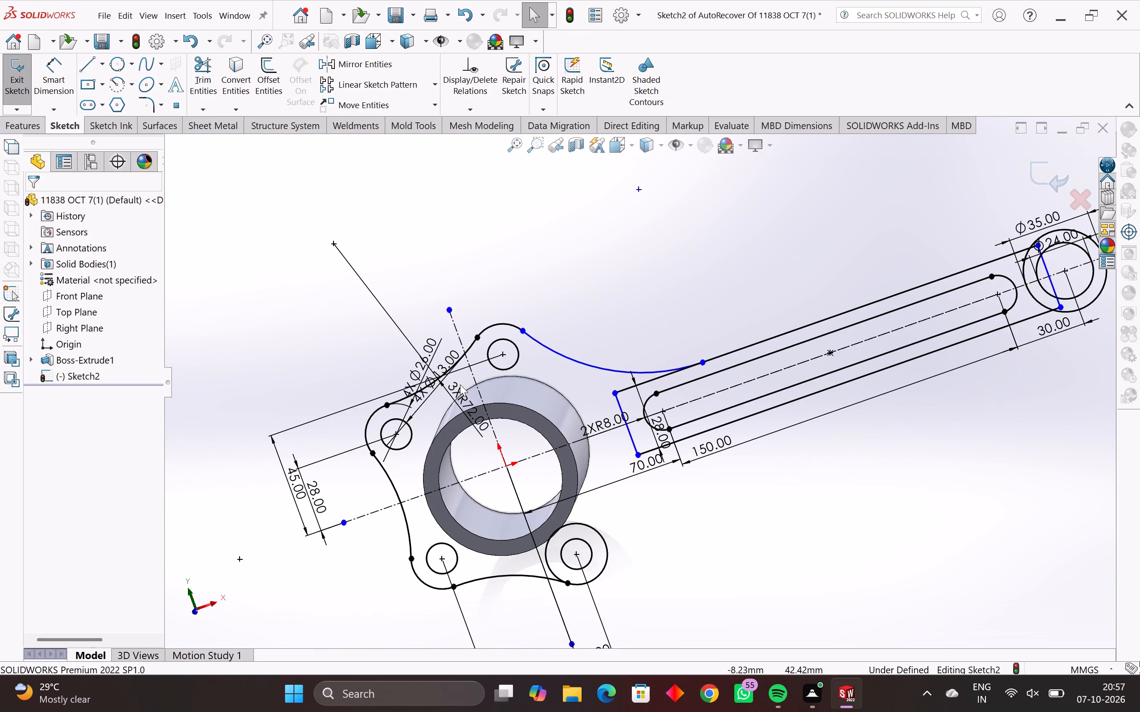
key("Escape")
Mirror the trimmed connecting arc about the arm's lengthwise centerline, keeping the original.
left_click(375, 65)
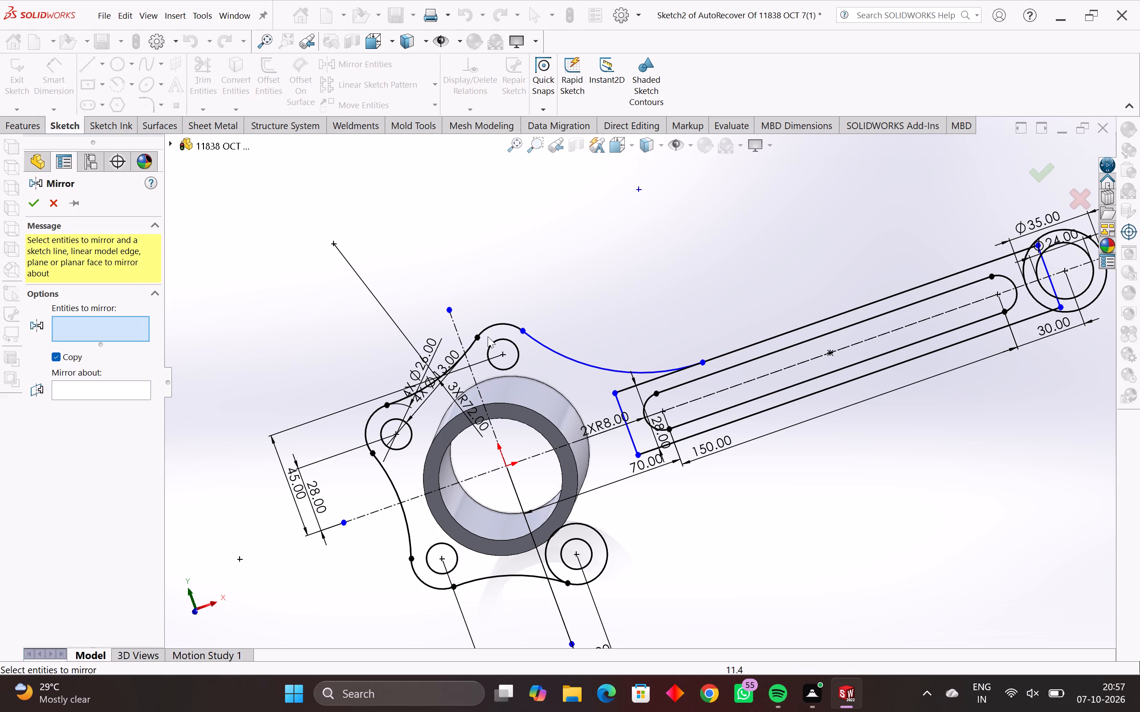
left_click_drag(566, 333, 546, 368)
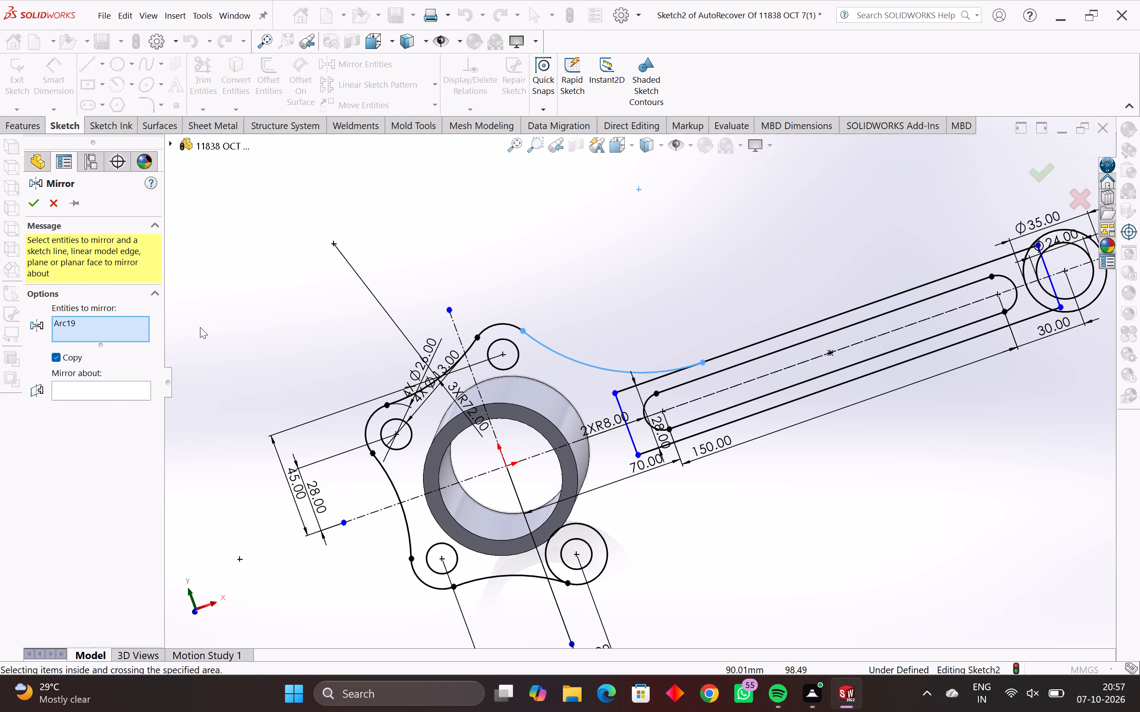
left_click(107, 381)
left_click(108, 386)
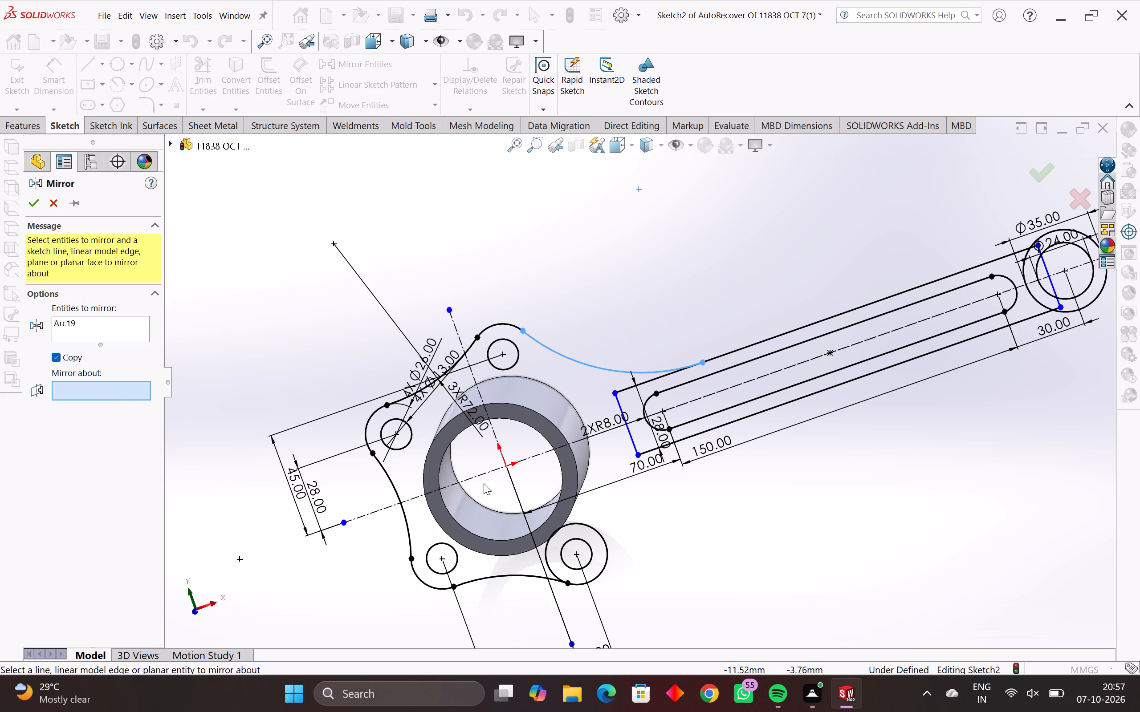
left_click(475, 476)
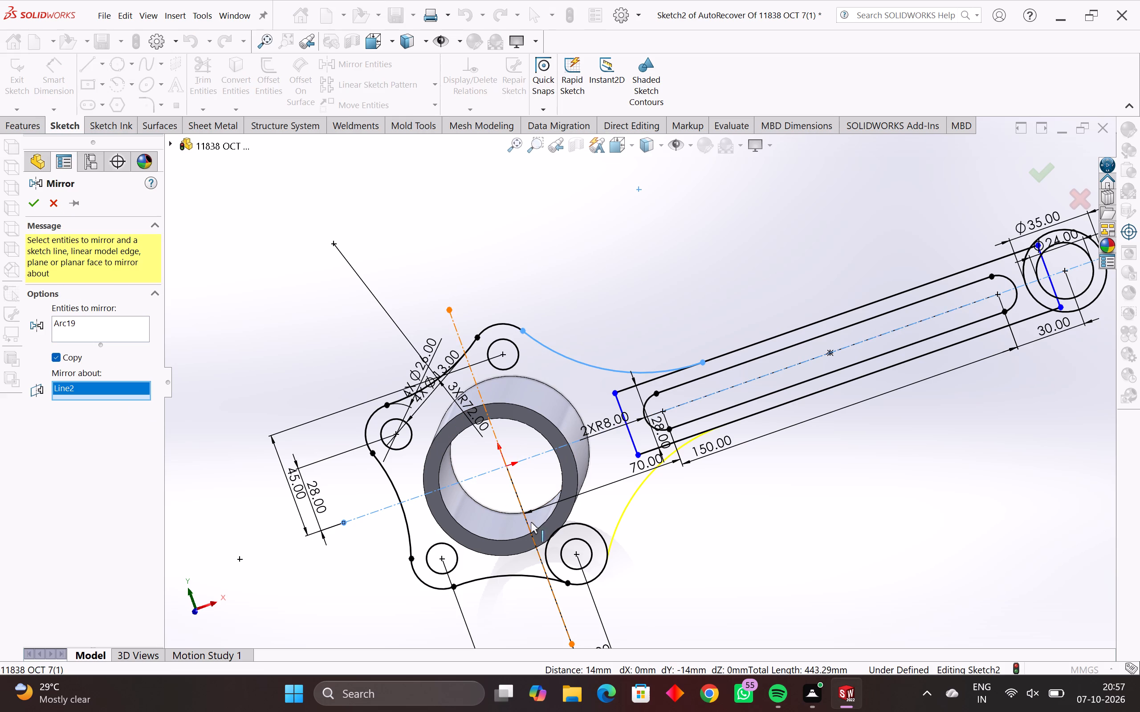
middle_click_drag(628, 557, 641, 503)
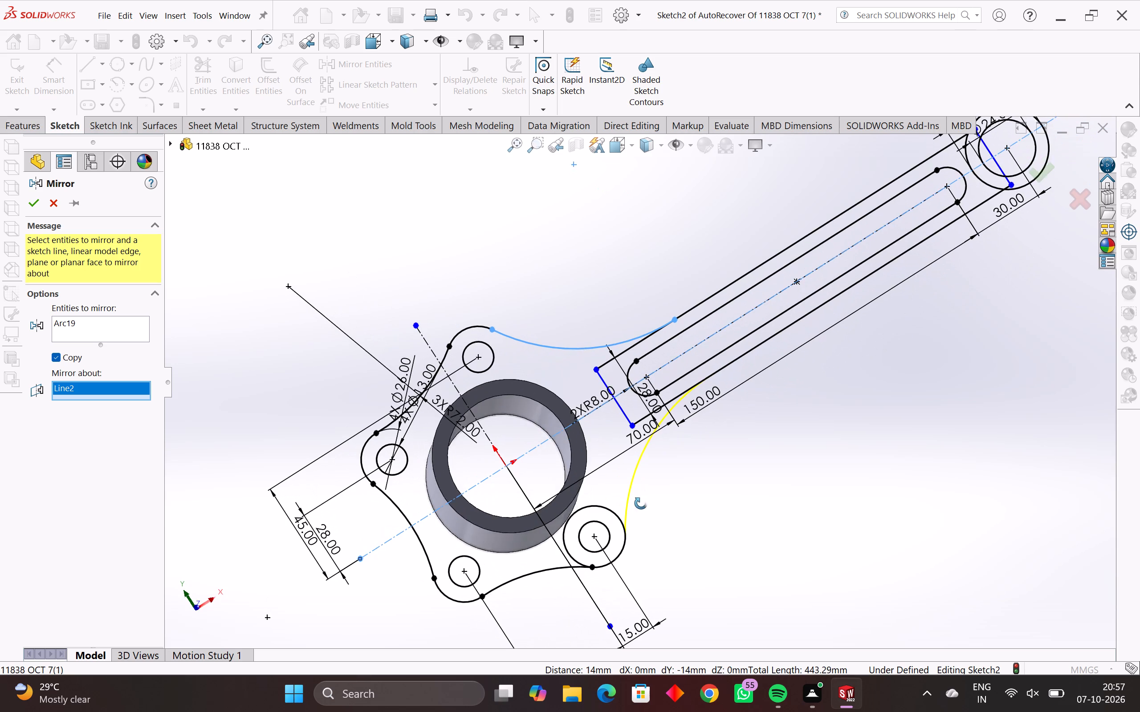
middle_click_drag(641, 503, 627, 526)
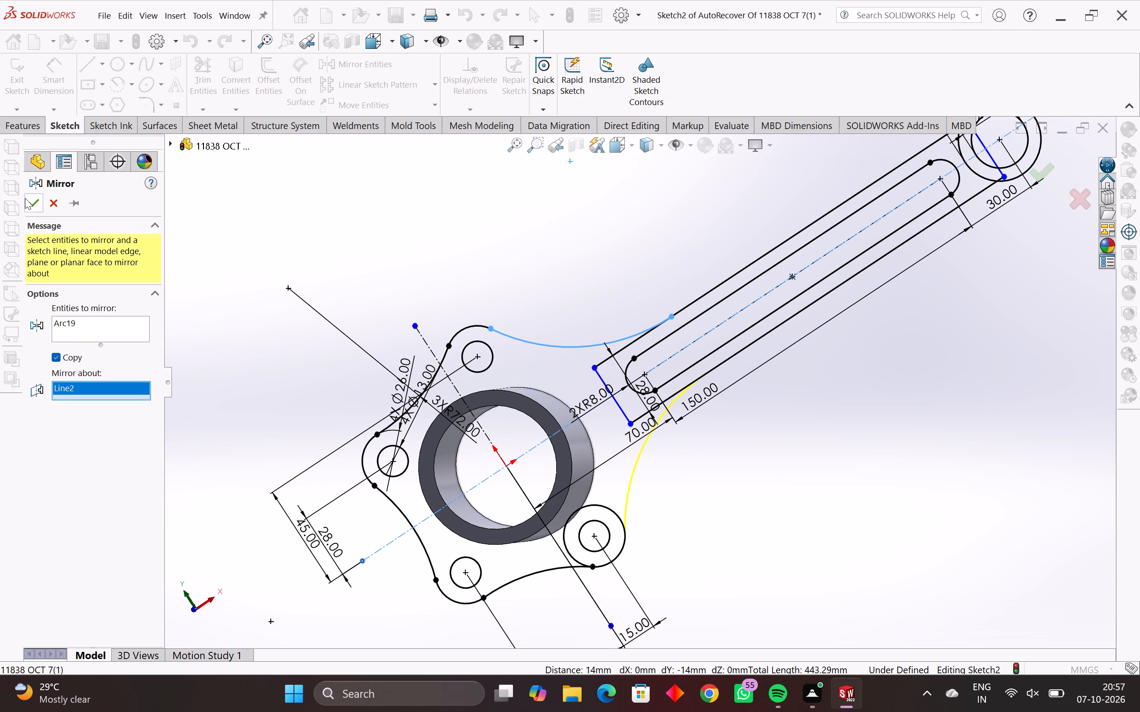
left_click(25, 198)
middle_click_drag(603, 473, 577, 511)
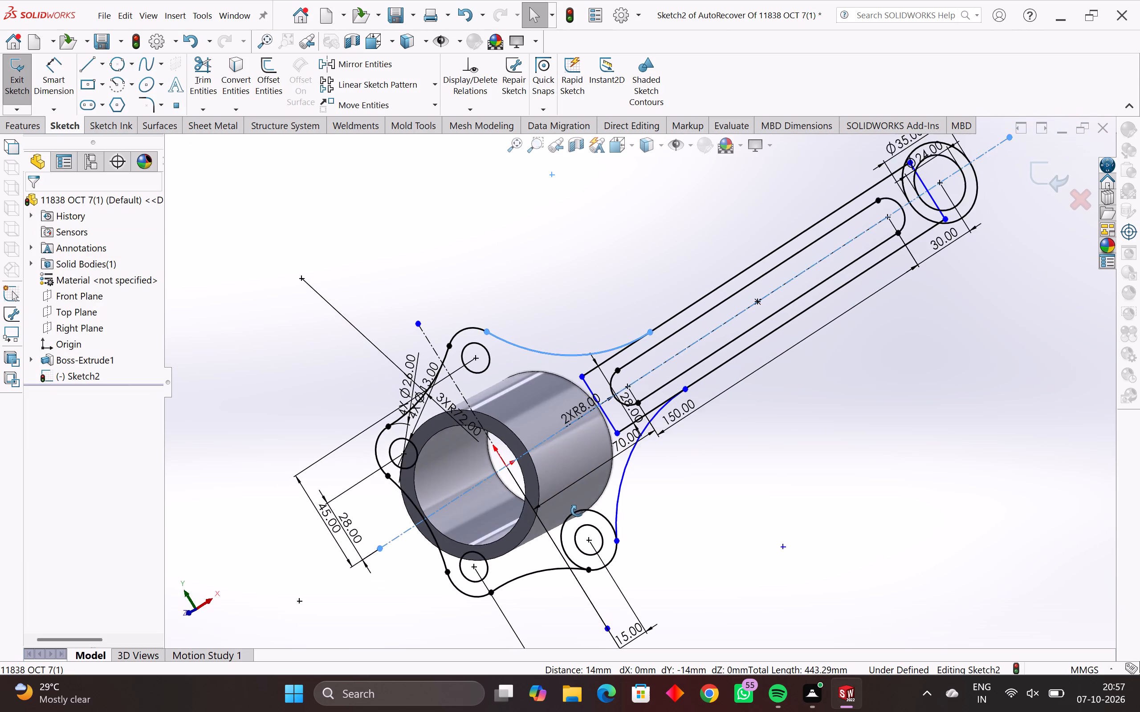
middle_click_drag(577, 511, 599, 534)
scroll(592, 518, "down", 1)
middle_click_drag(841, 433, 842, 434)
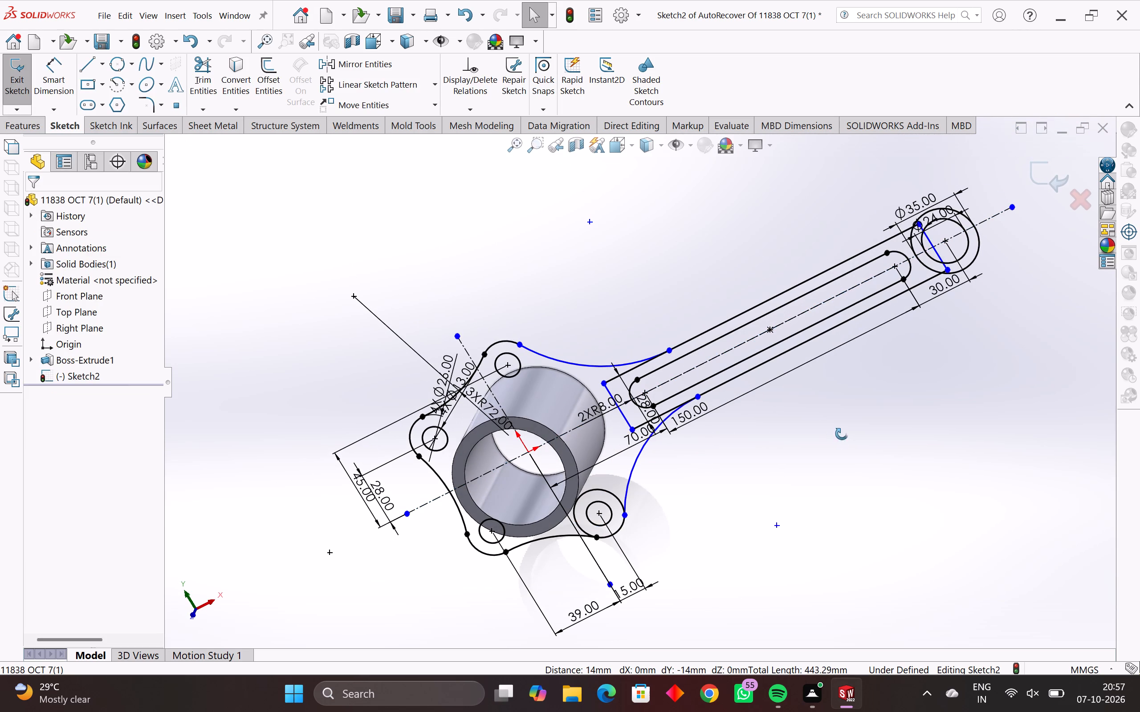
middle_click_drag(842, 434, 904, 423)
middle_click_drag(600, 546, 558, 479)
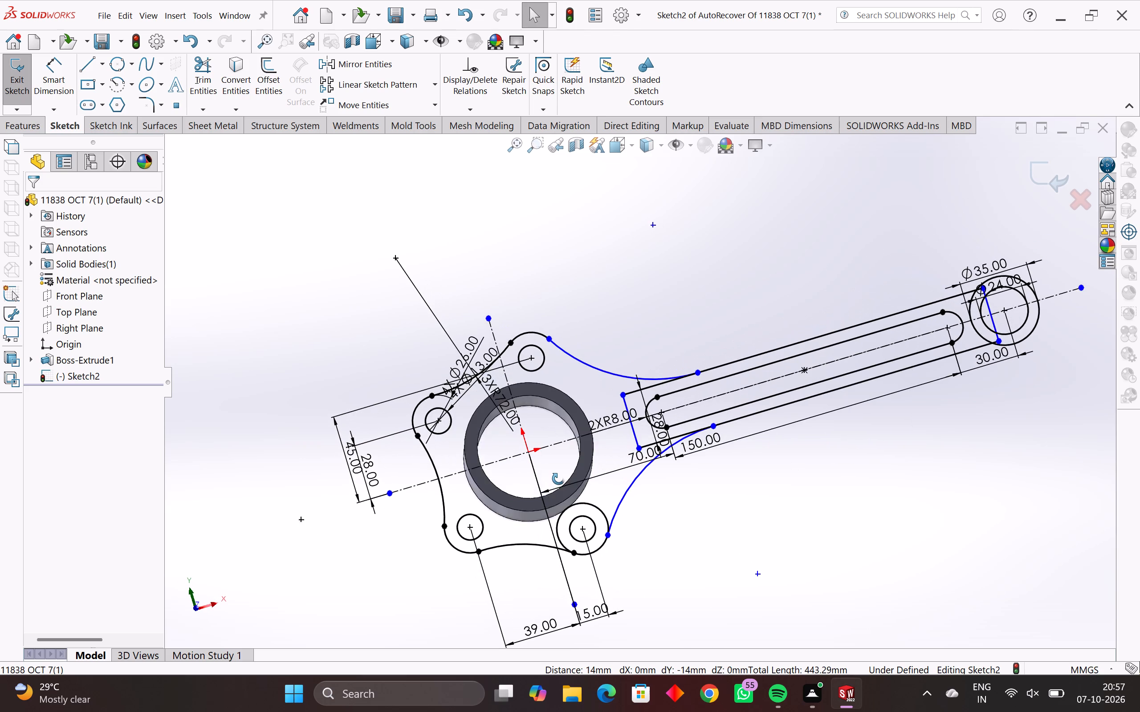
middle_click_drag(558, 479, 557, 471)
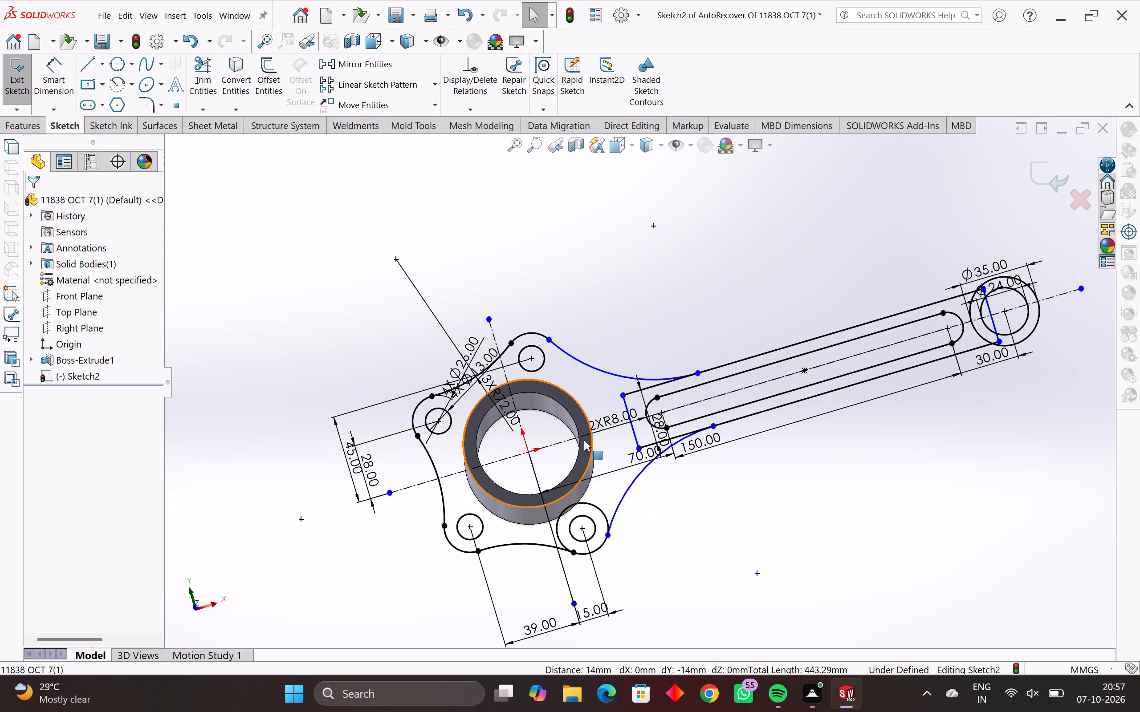
Trim away the arm outline's near end line and the ends of both long edges between it and the connecting arcs.
scroll(633, 426, "up", 3)
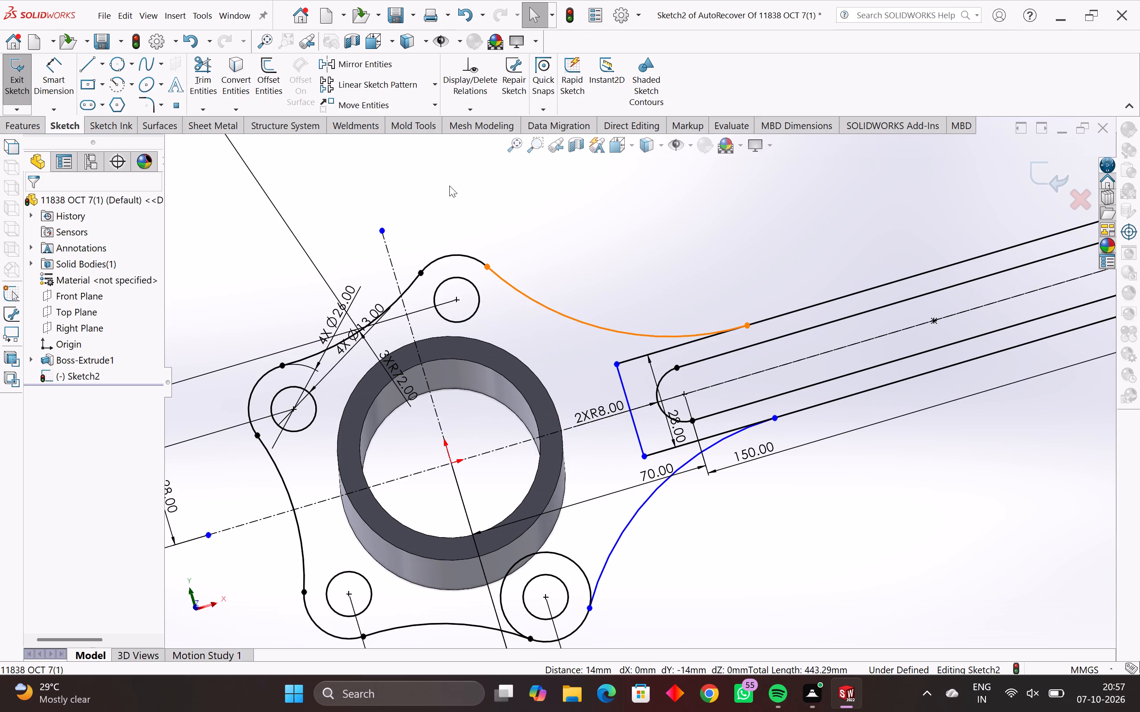
left_click(203, 66)
scroll(647, 360, "up", 4)
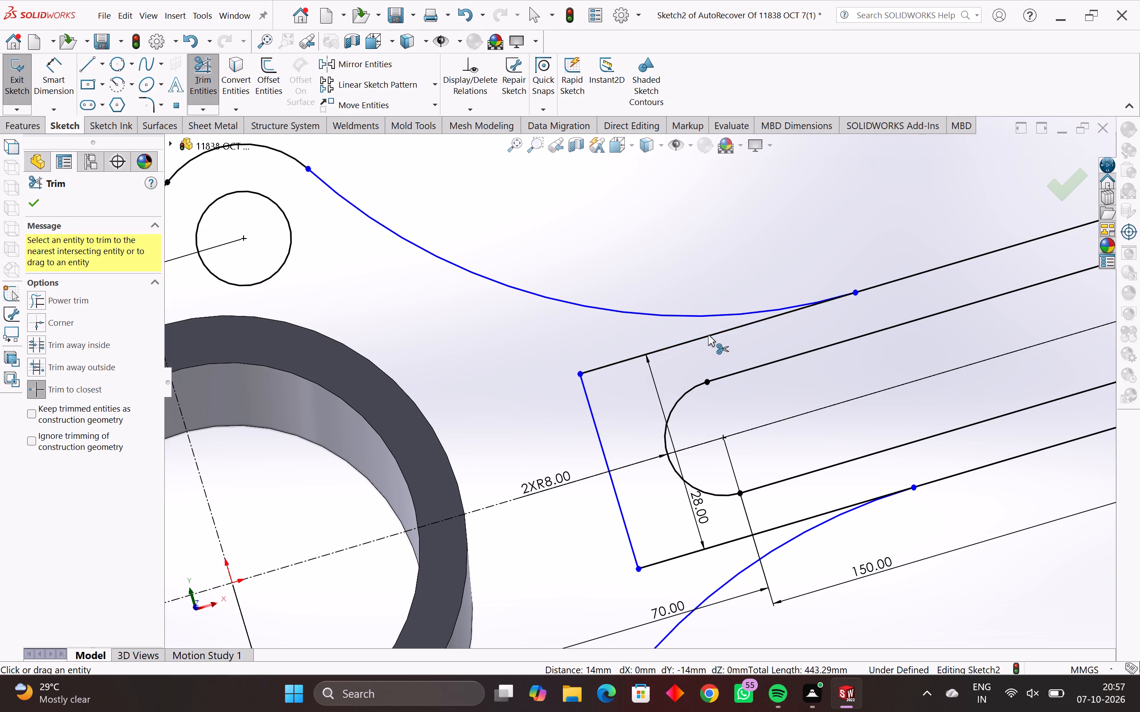
left_click(708, 335)
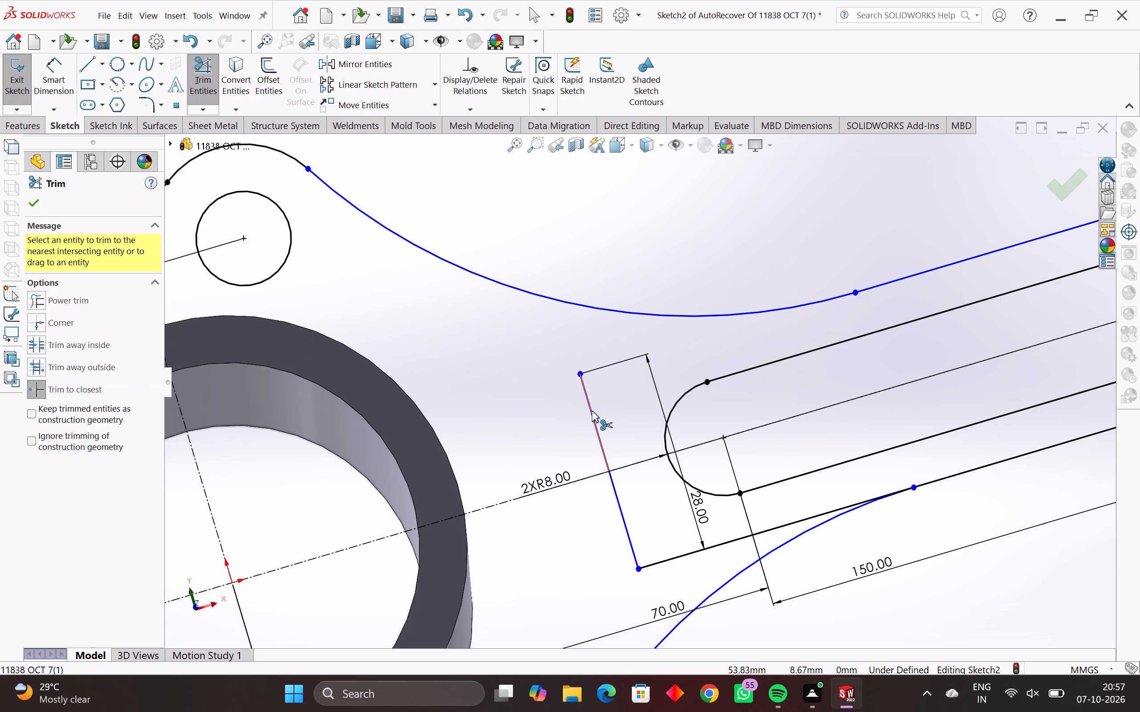
left_click(592, 411)
left_click(690, 352)
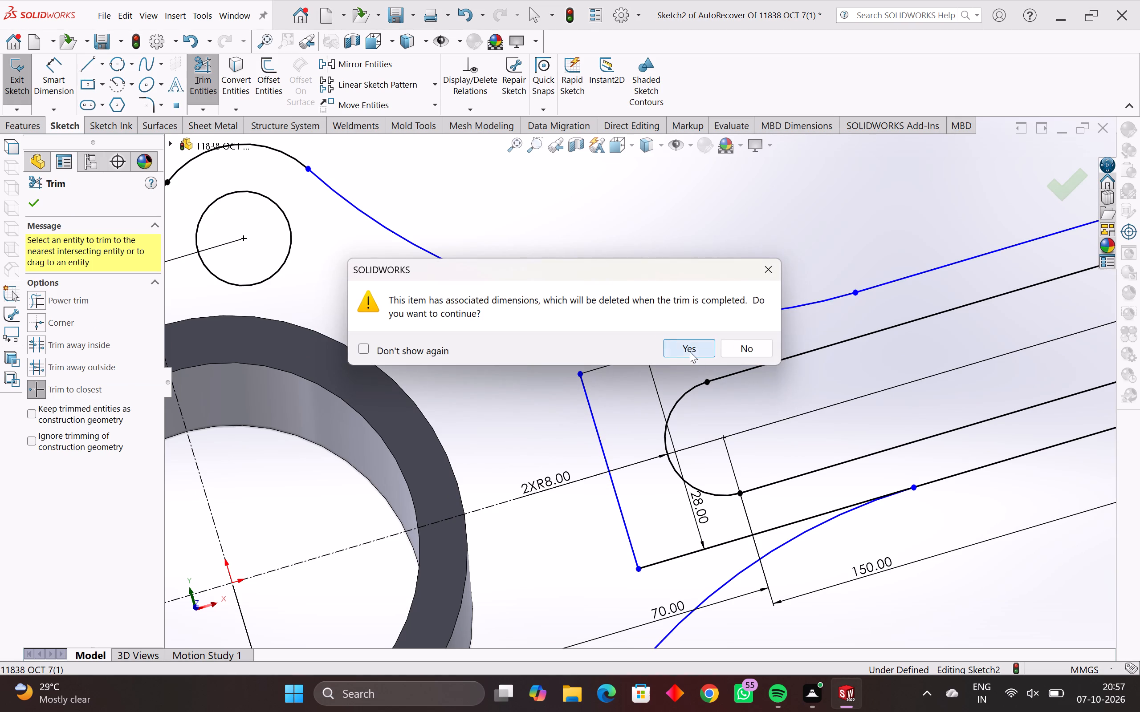
left_click(628, 535)
left_click(695, 551)
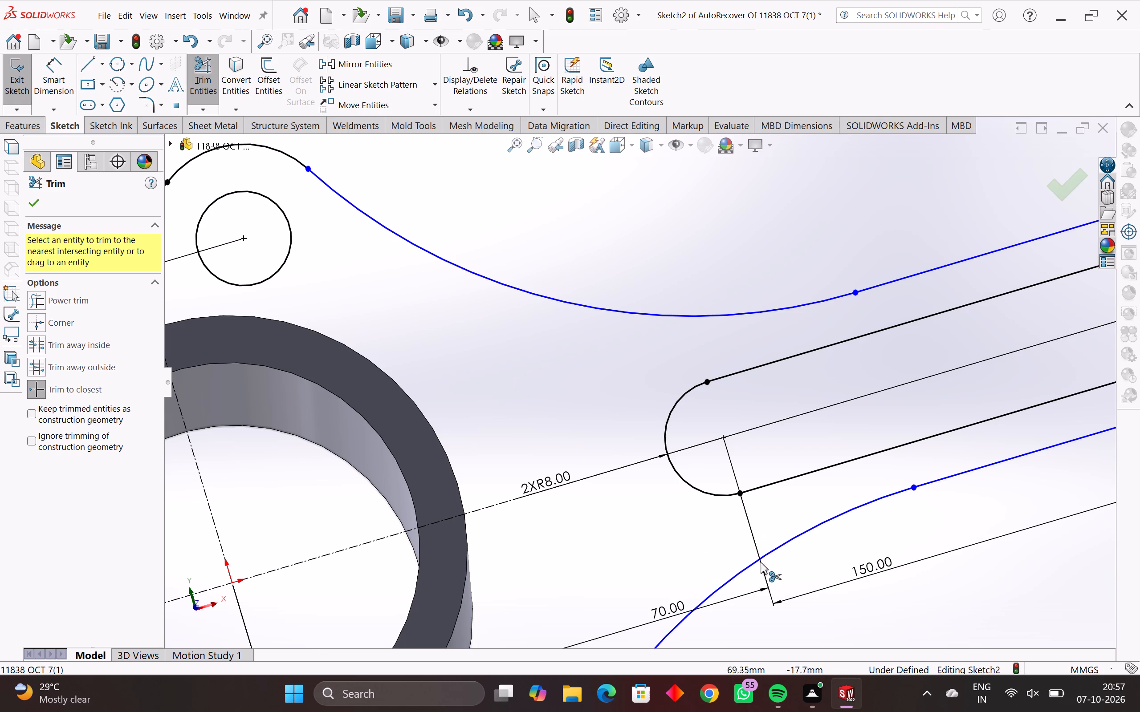
scroll(814, 566, "down", 4)
scroll(810, 487, "down", 3)
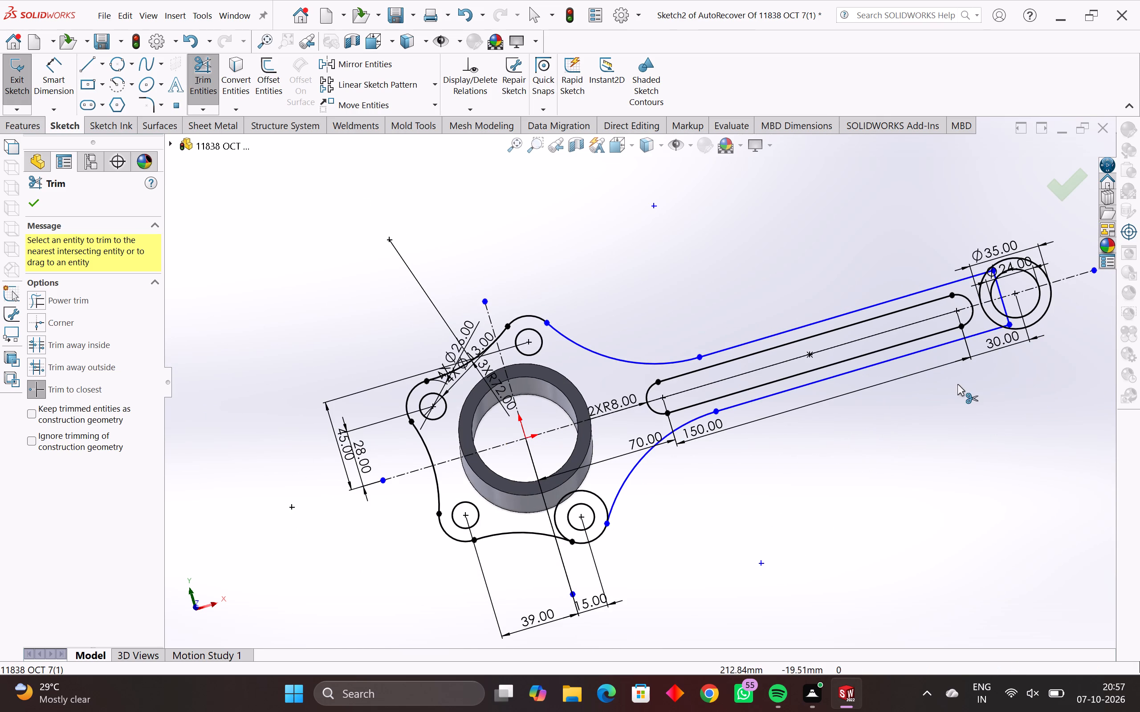
Trim away the arm outline's far end line and the ends of both long edges inside the eye's 35 mm outer circle.
scroll(1024, 325, "up", 4)
scroll(948, 301, "up", 4)
scroll(700, 196, "up", 2)
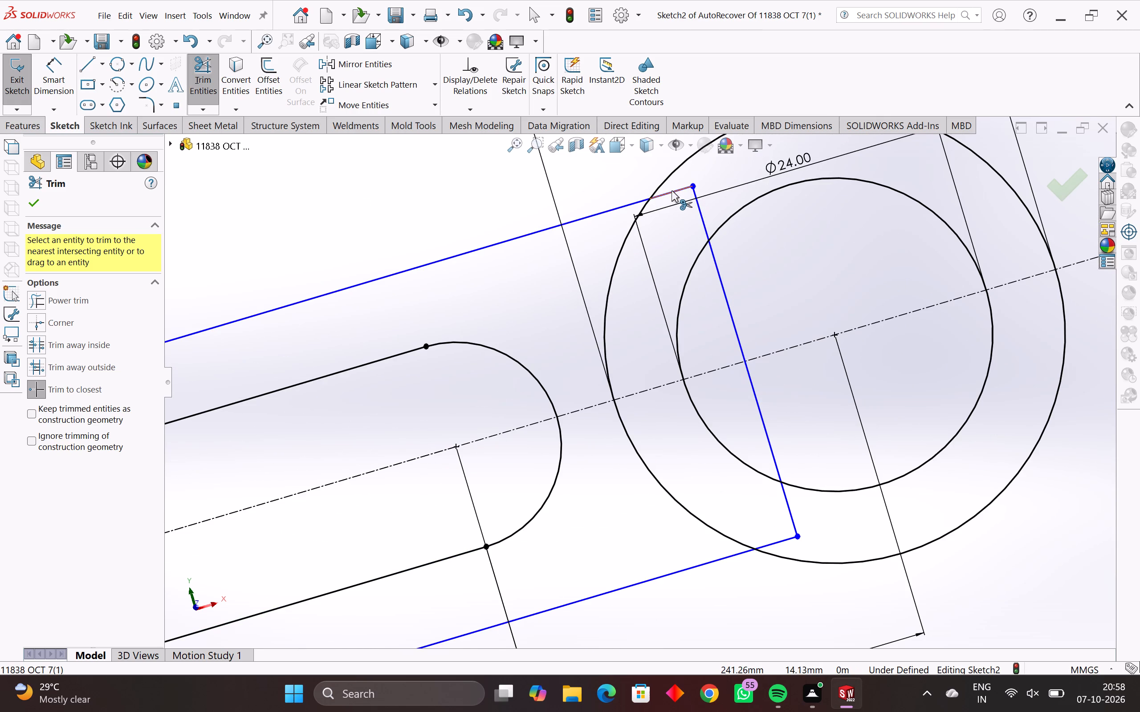
left_click(672, 190)
left_click(699, 217)
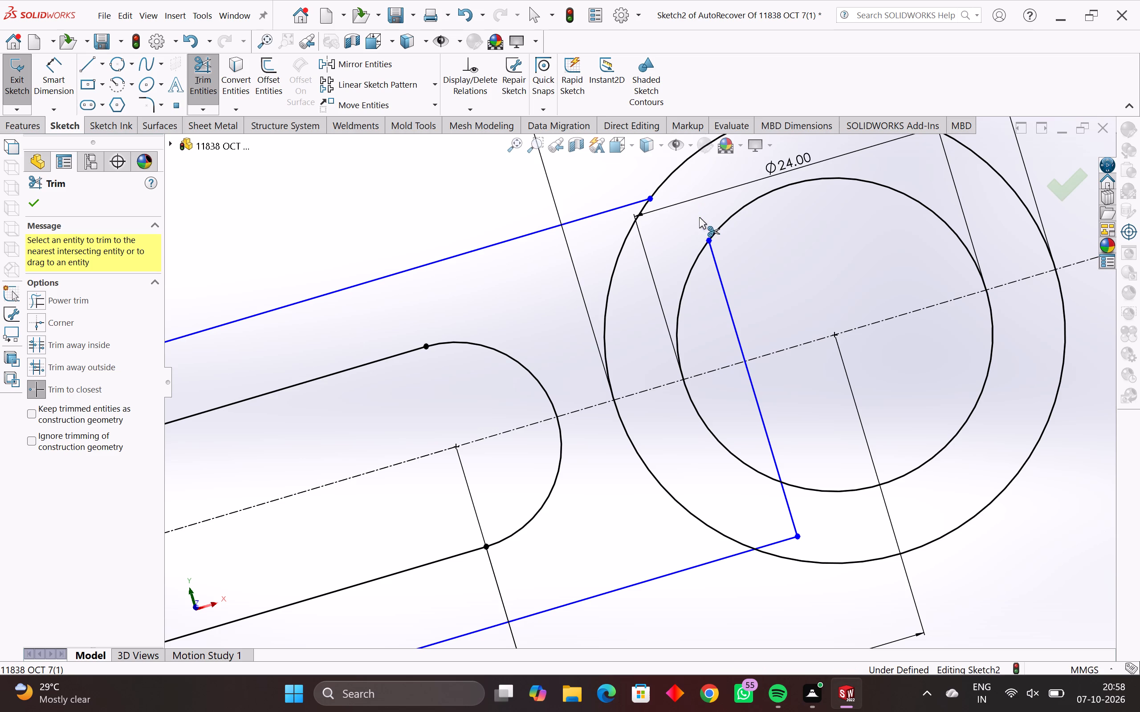
left_click(726, 291)
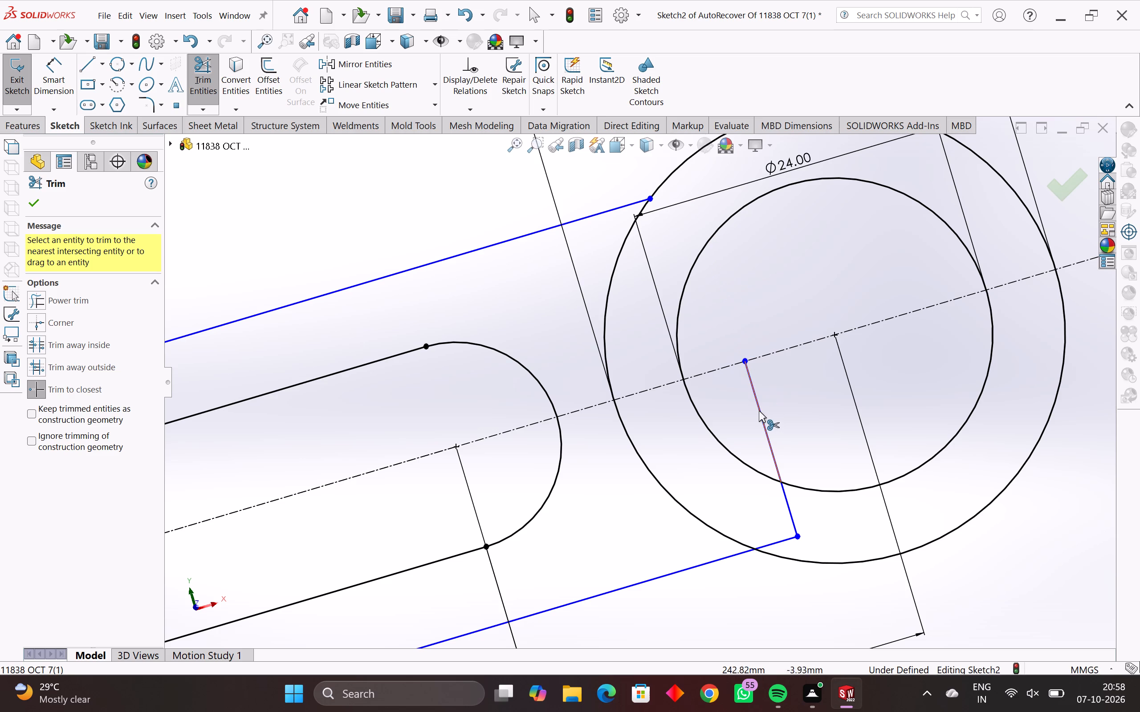
left_click(758, 410)
left_click(787, 495)
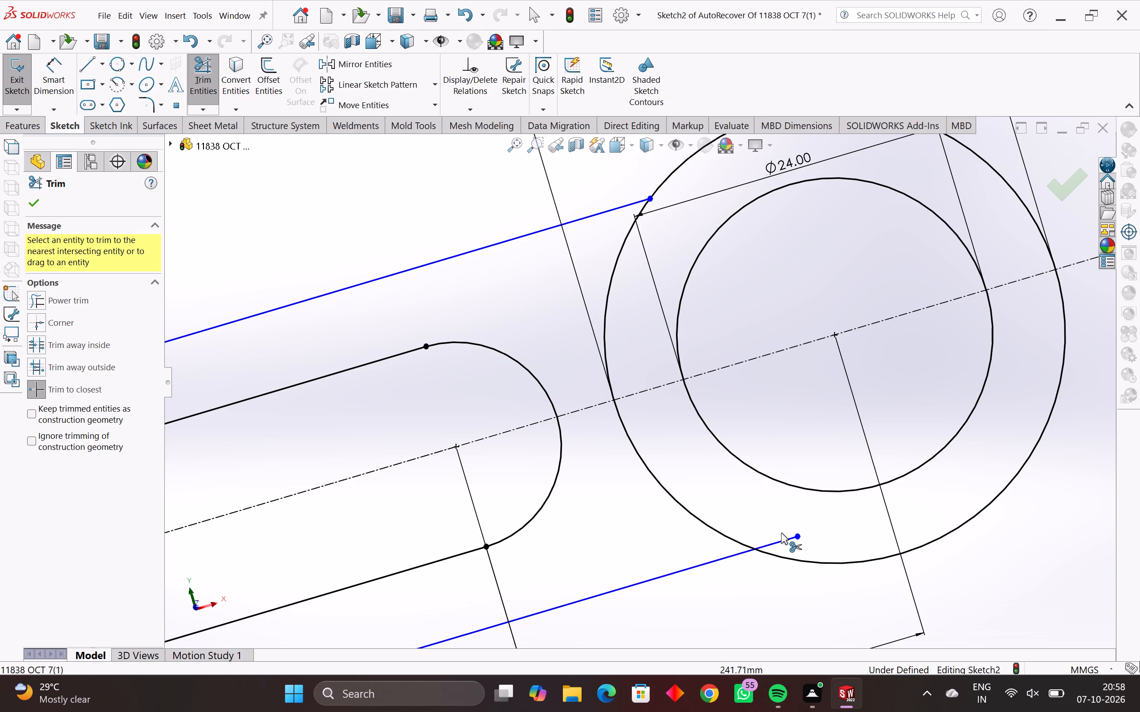
left_click(782, 537)
left_click(782, 537)
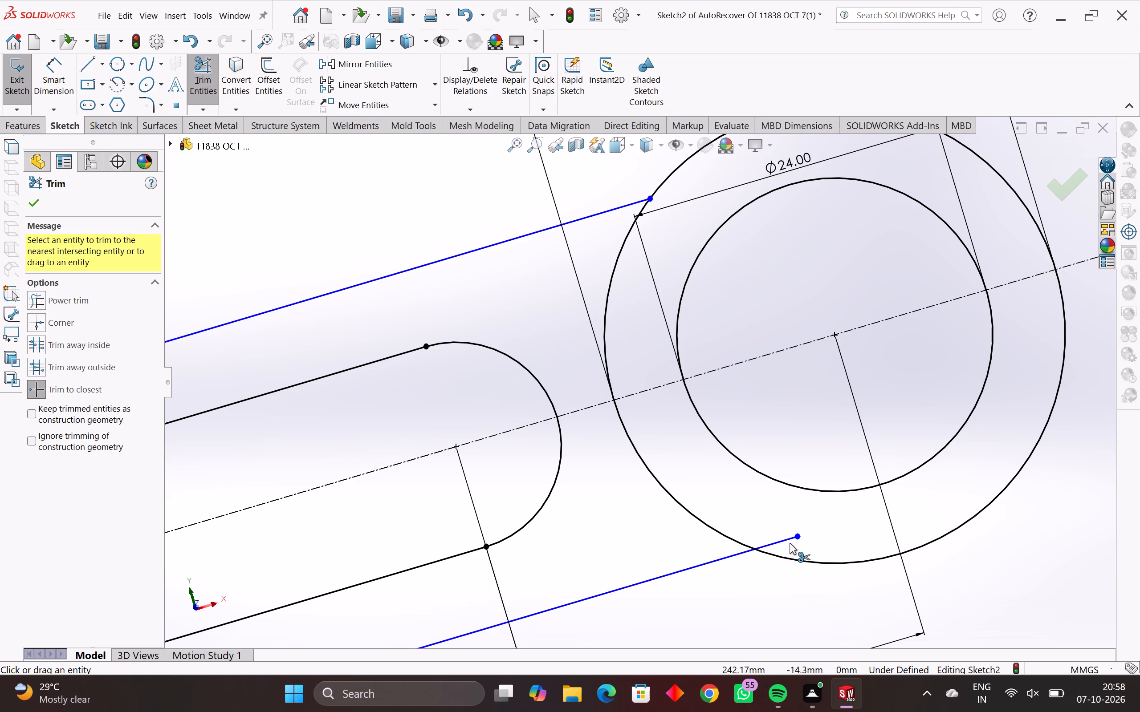
left_click(784, 538)
Examine the trimmed arm outline, the connecting arcs at the flange lugs and the junction with the eye.
scroll(783, 538, "down", 3)
scroll(695, 465, "down", 4)
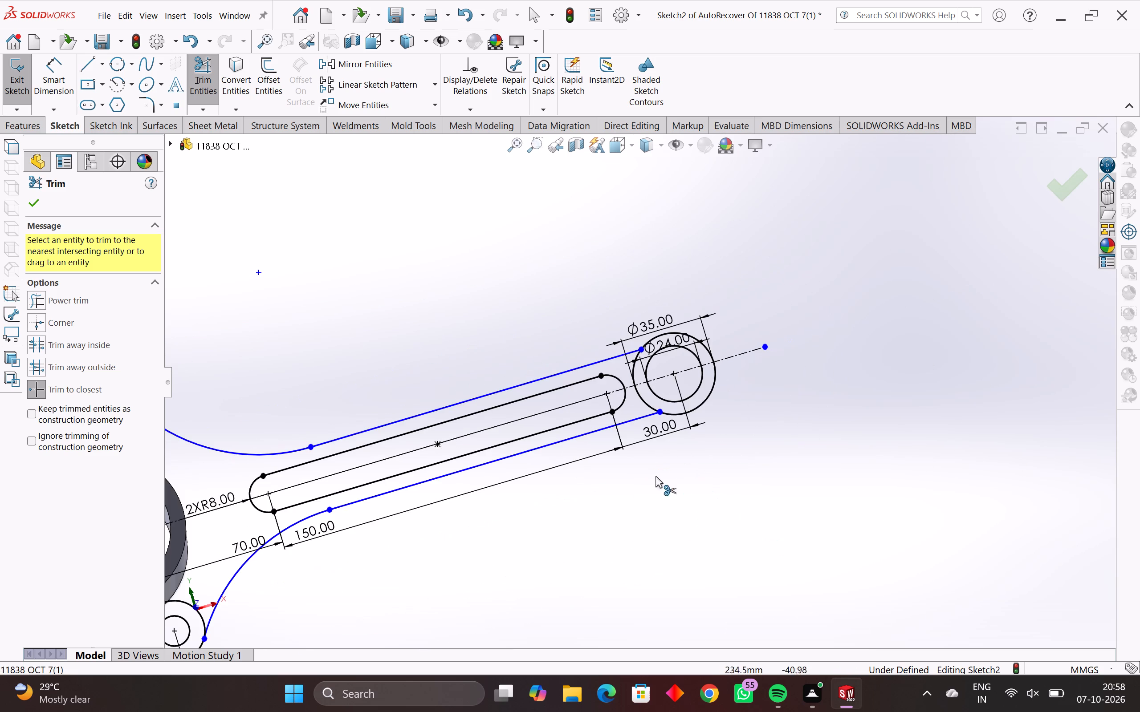
scroll(536, 476, "down", 3)
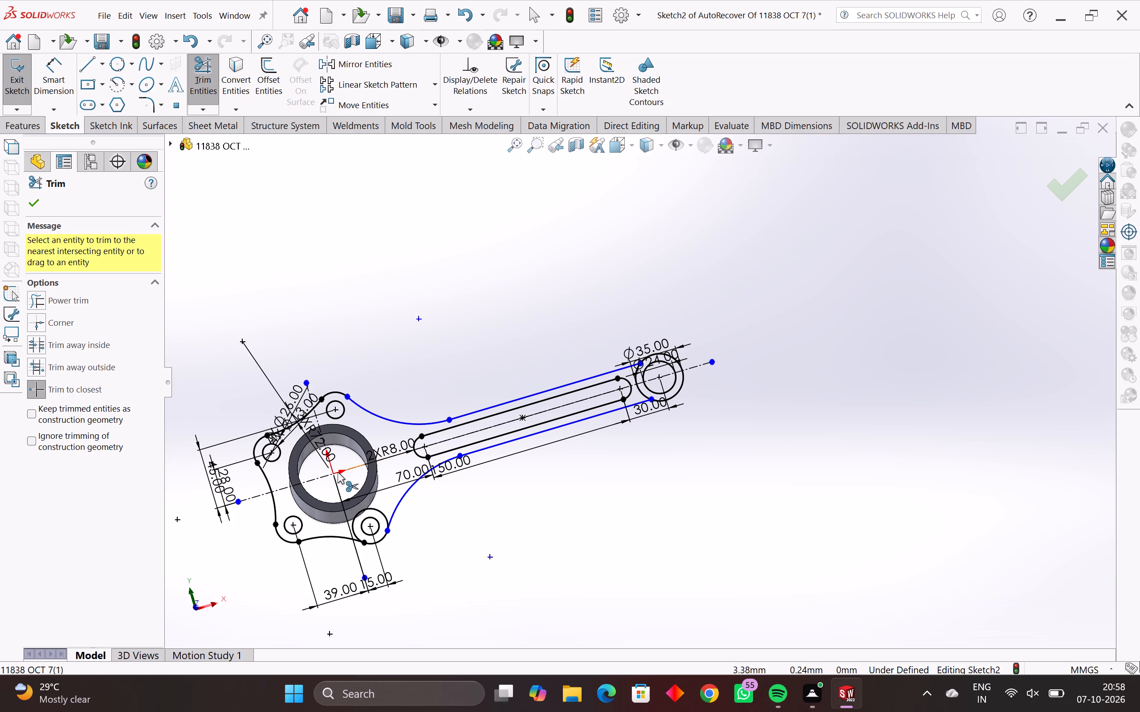
scroll(650, 378, "up", 3)
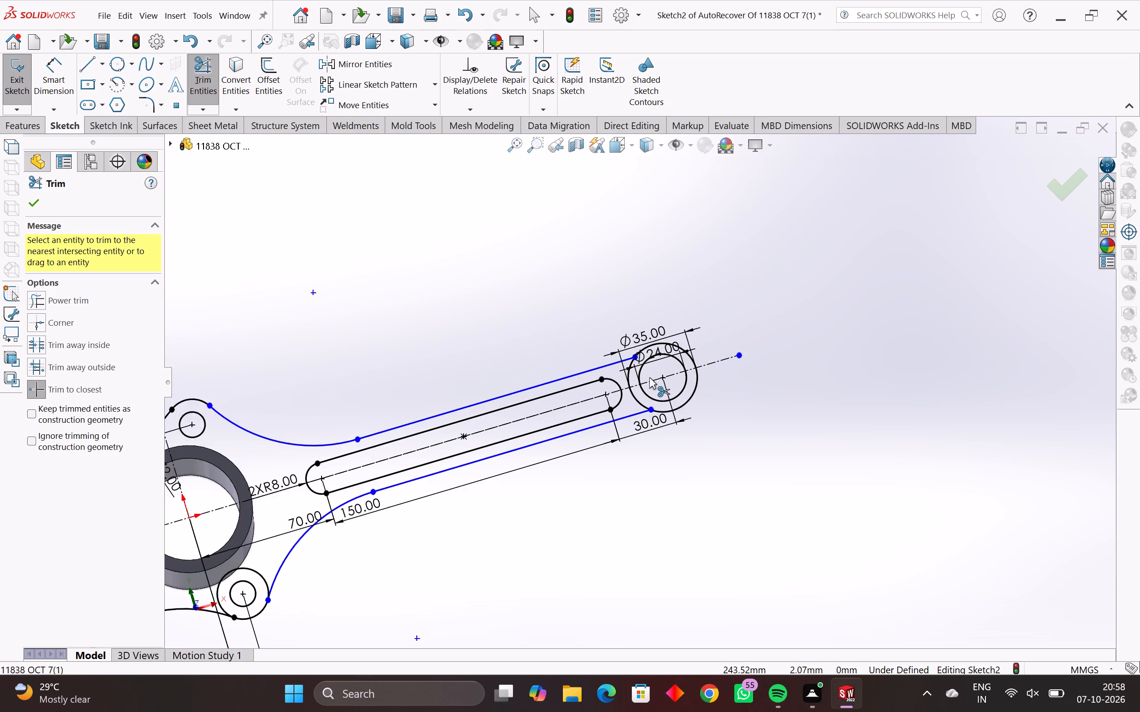
scroll(649, 376, "up", 4)
scroll(591, 416, "down", 4)
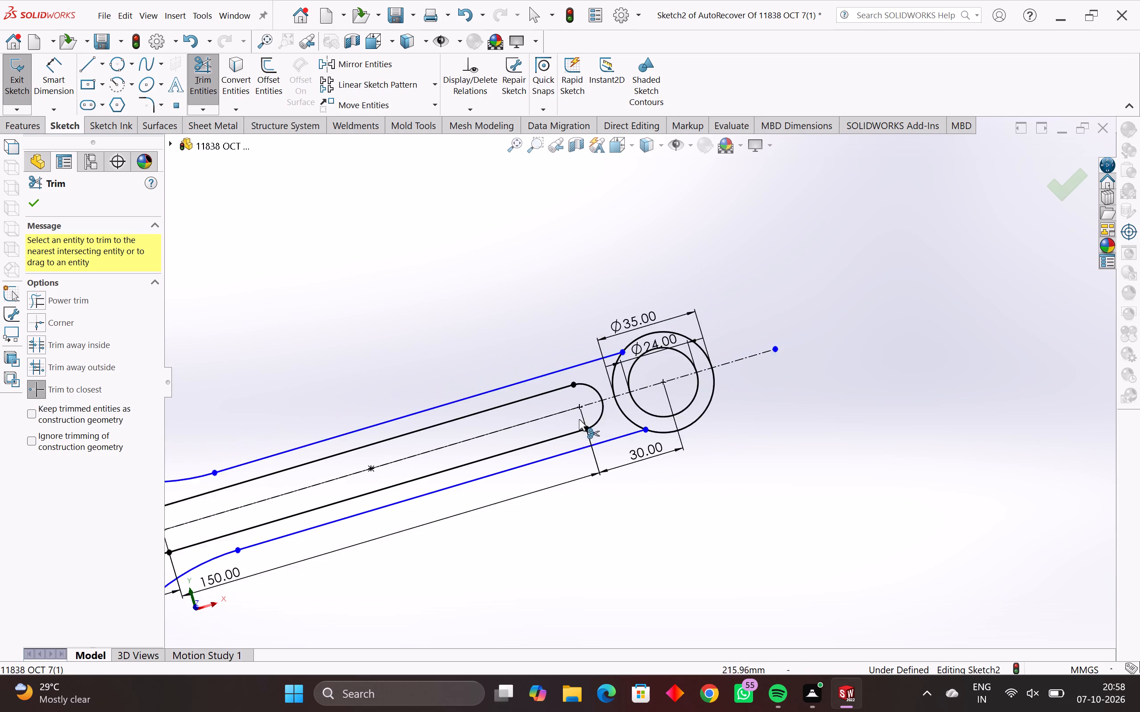
scroll(579, 419, "down", 4)
scroll(425, 552, "up", 4)
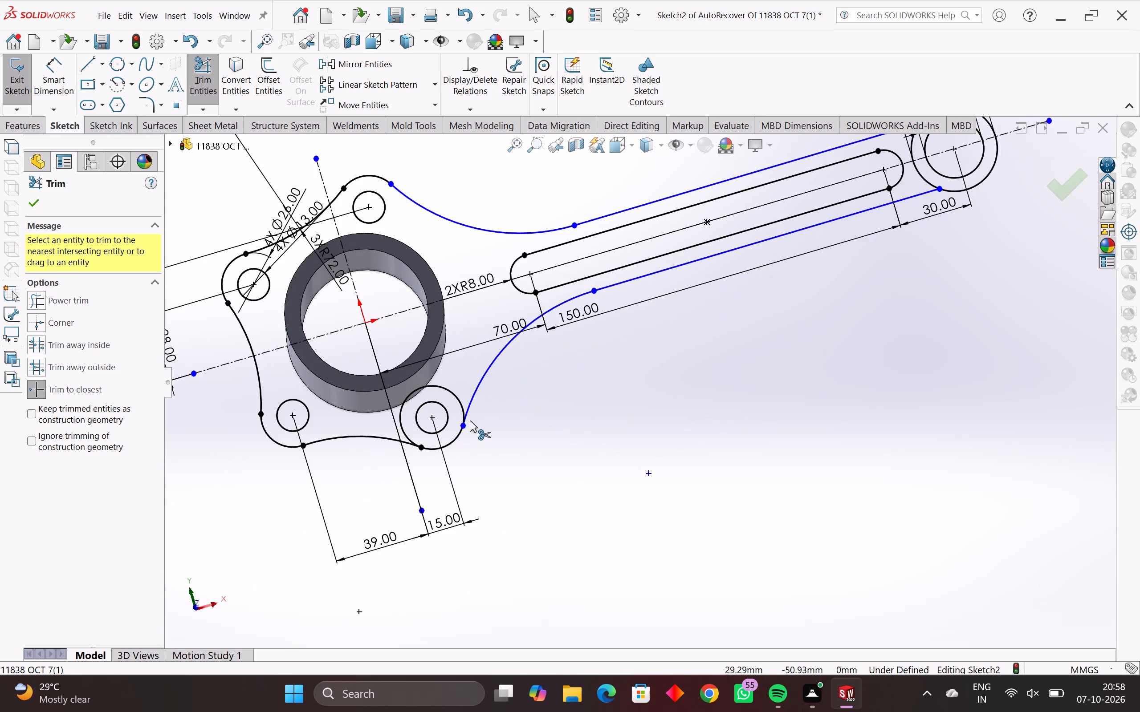
scroll(465, 406, "down", 4)
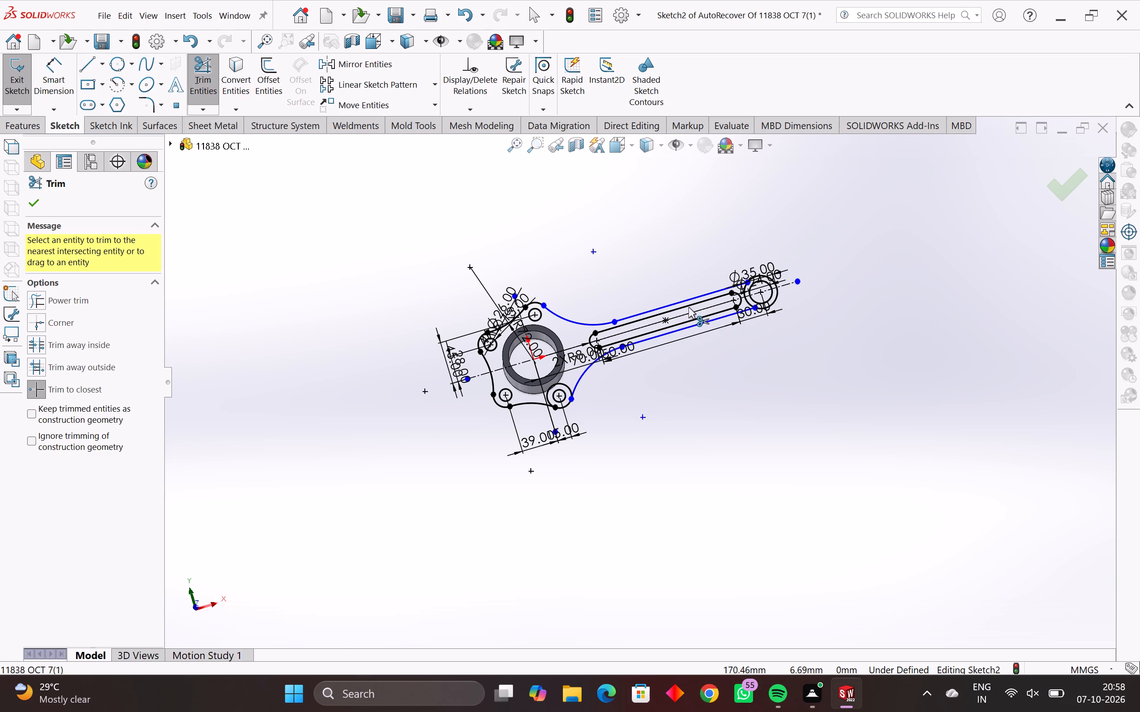
scroll(701, 306, "up", 5)
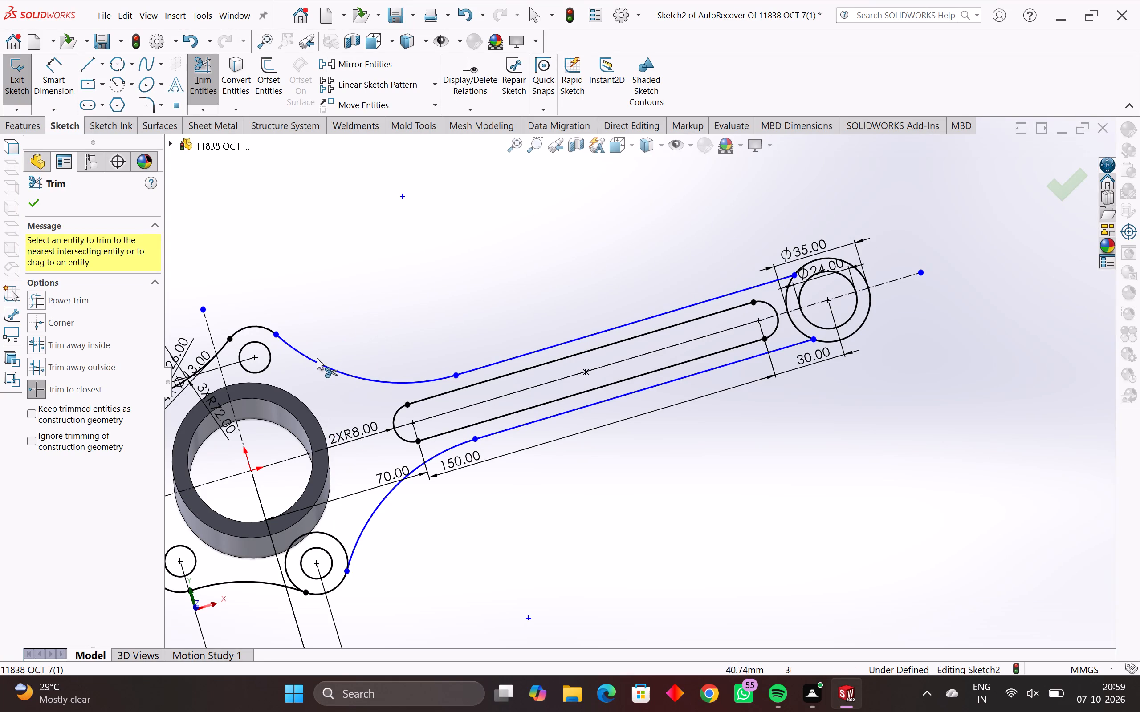
key("Escape")
key("Escape")
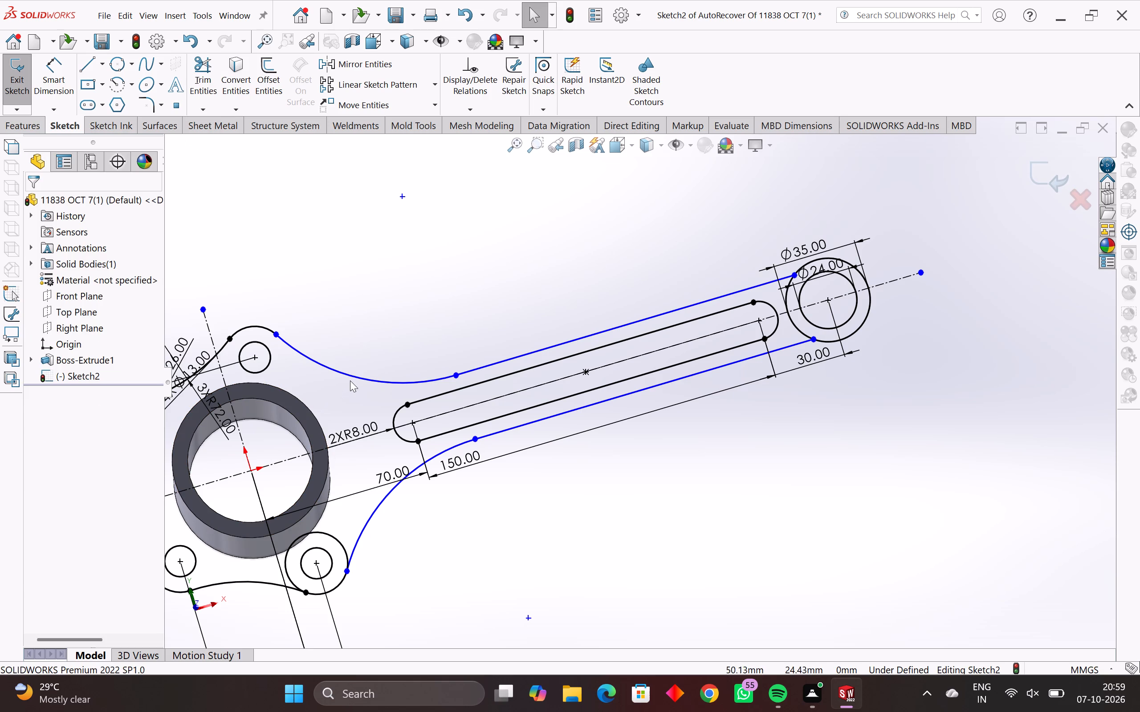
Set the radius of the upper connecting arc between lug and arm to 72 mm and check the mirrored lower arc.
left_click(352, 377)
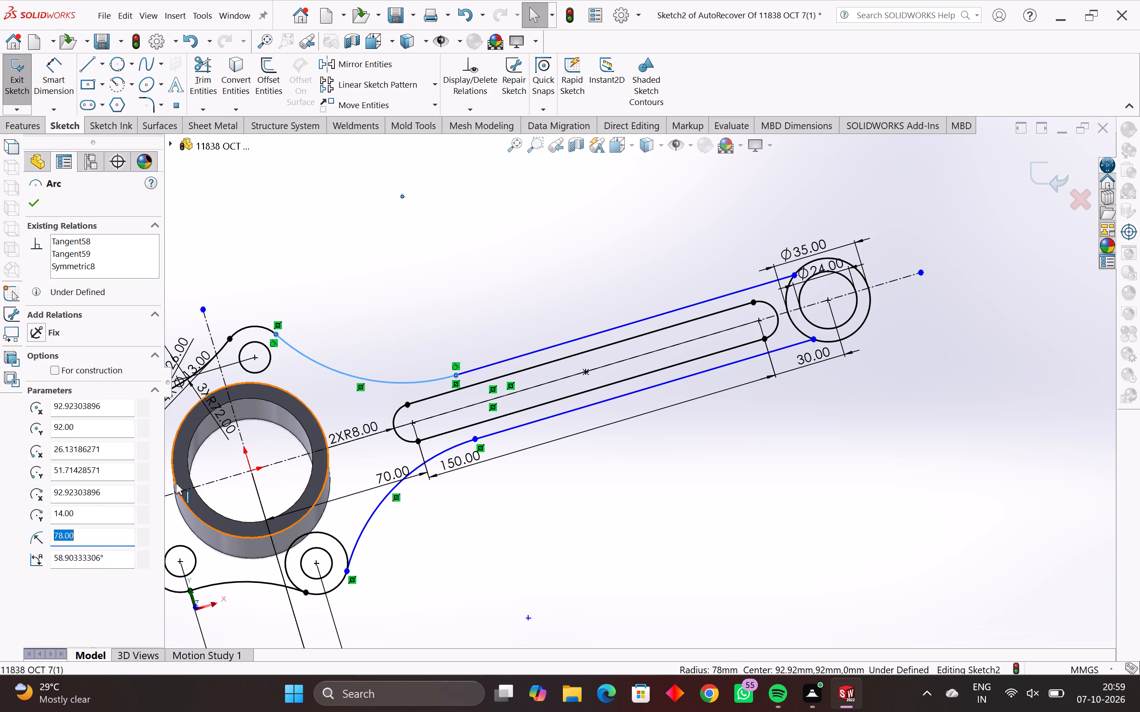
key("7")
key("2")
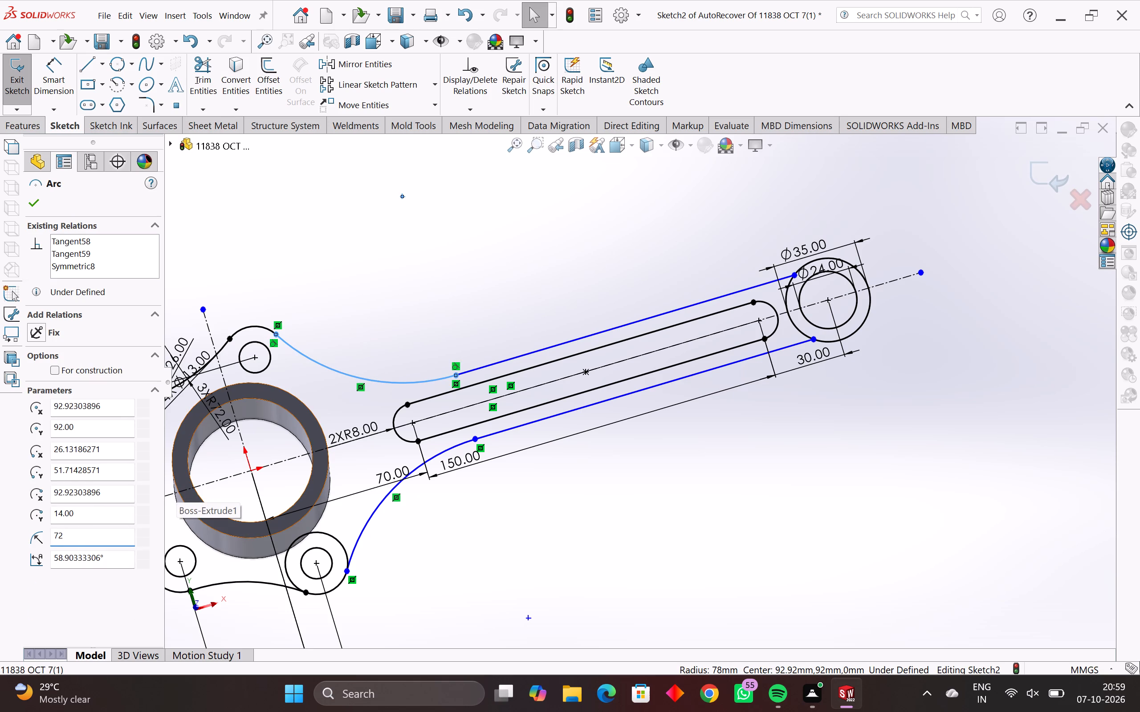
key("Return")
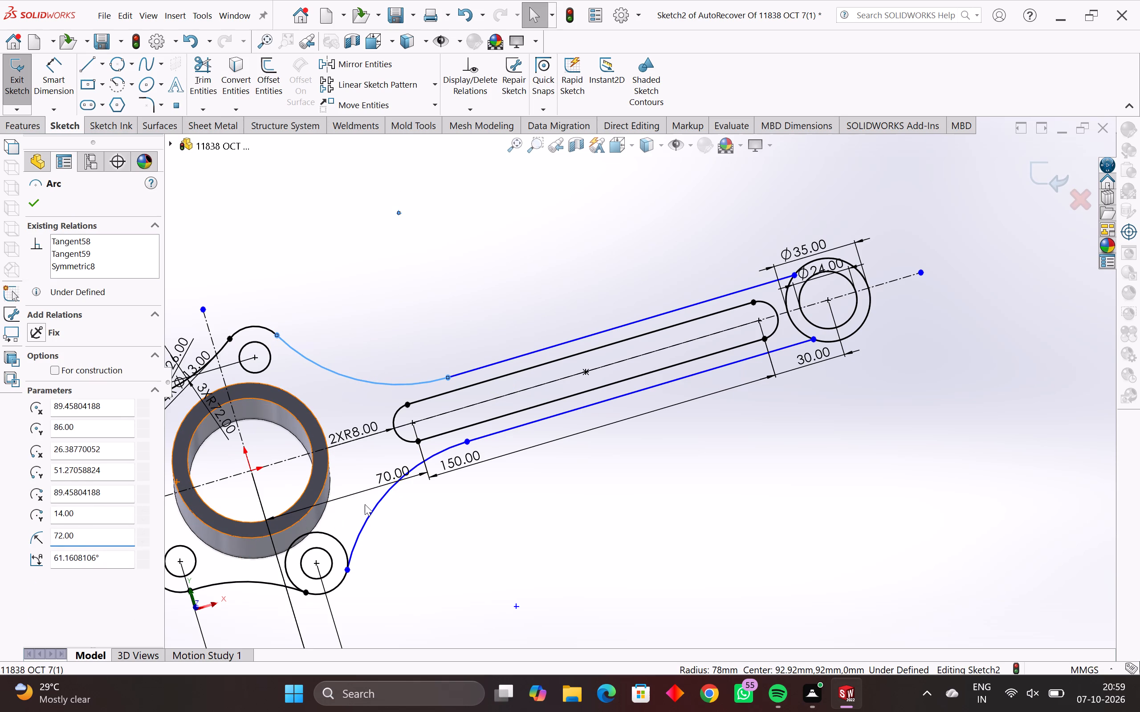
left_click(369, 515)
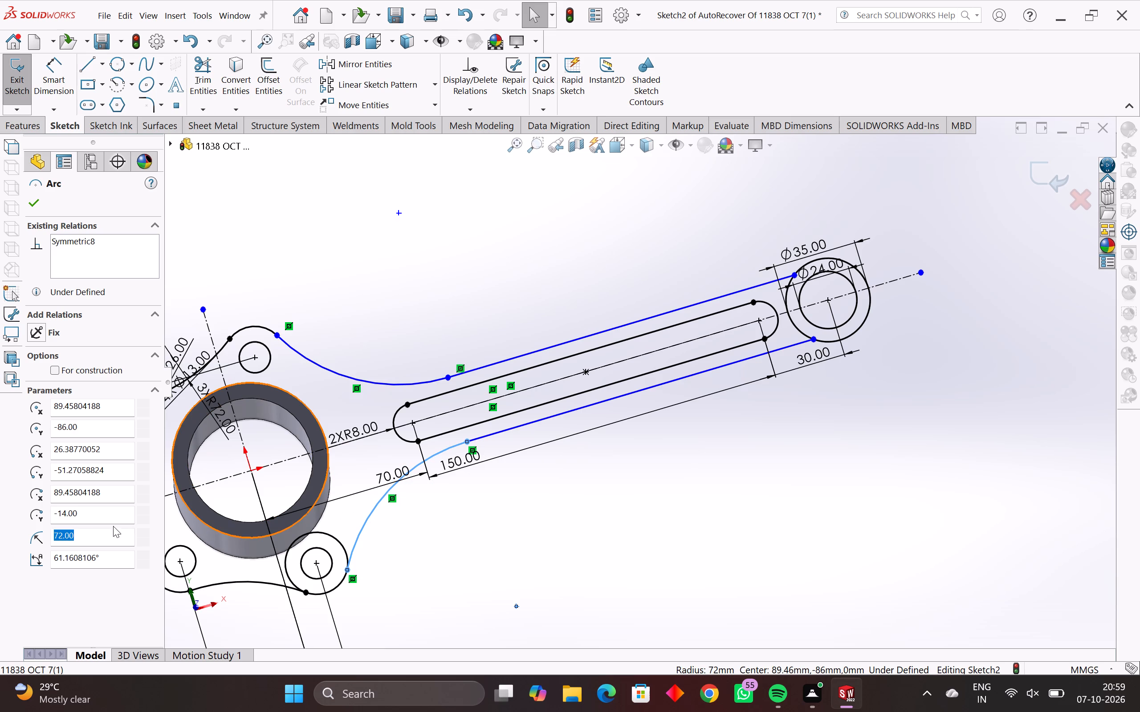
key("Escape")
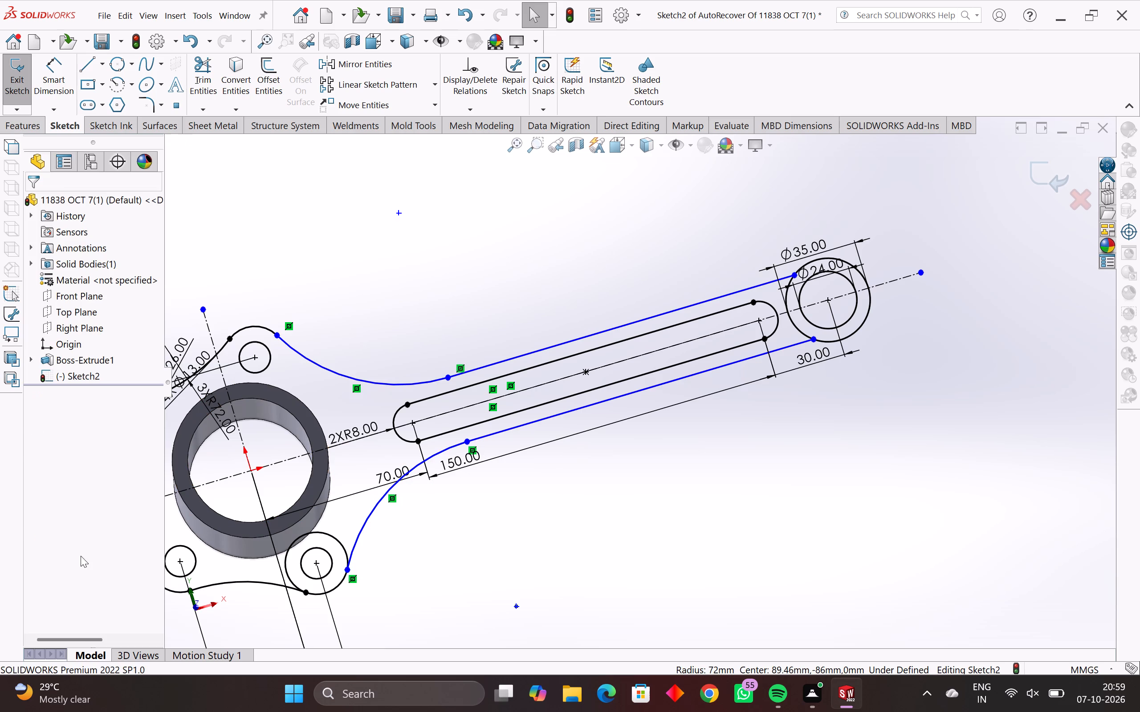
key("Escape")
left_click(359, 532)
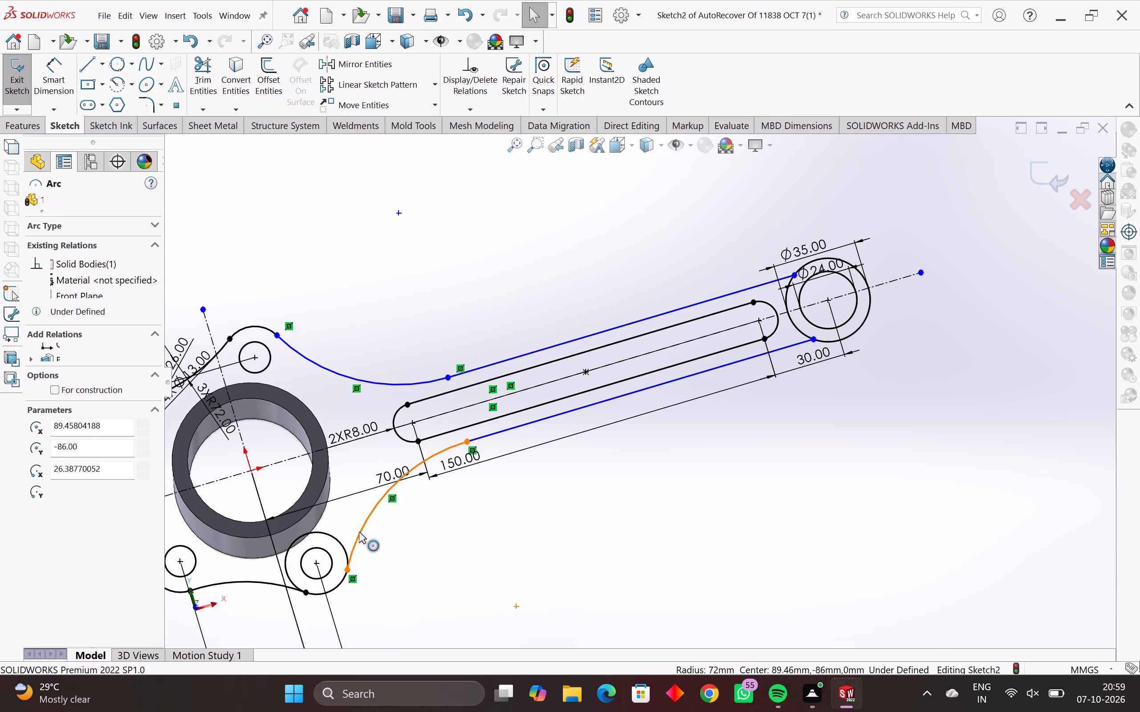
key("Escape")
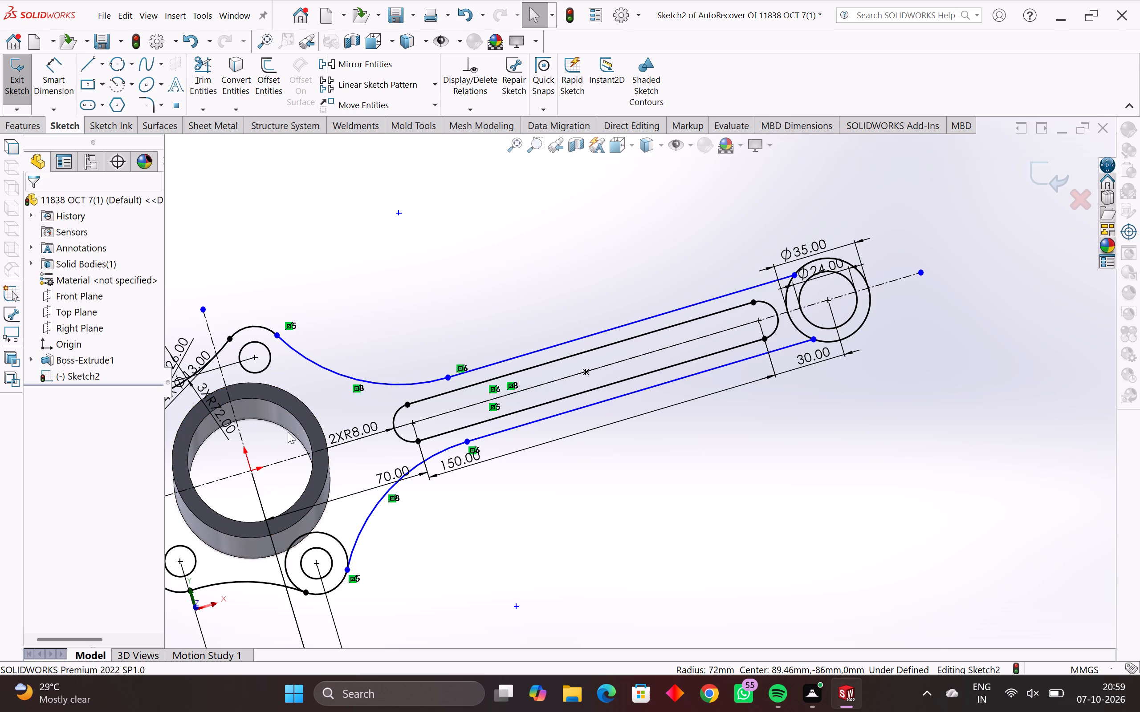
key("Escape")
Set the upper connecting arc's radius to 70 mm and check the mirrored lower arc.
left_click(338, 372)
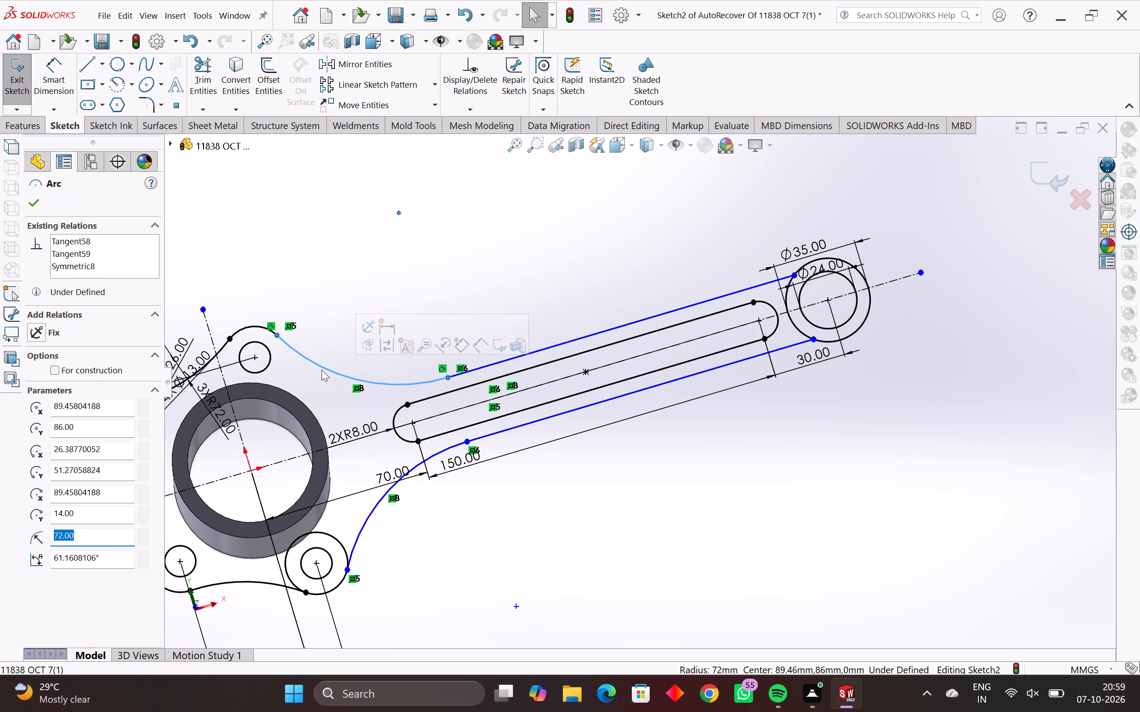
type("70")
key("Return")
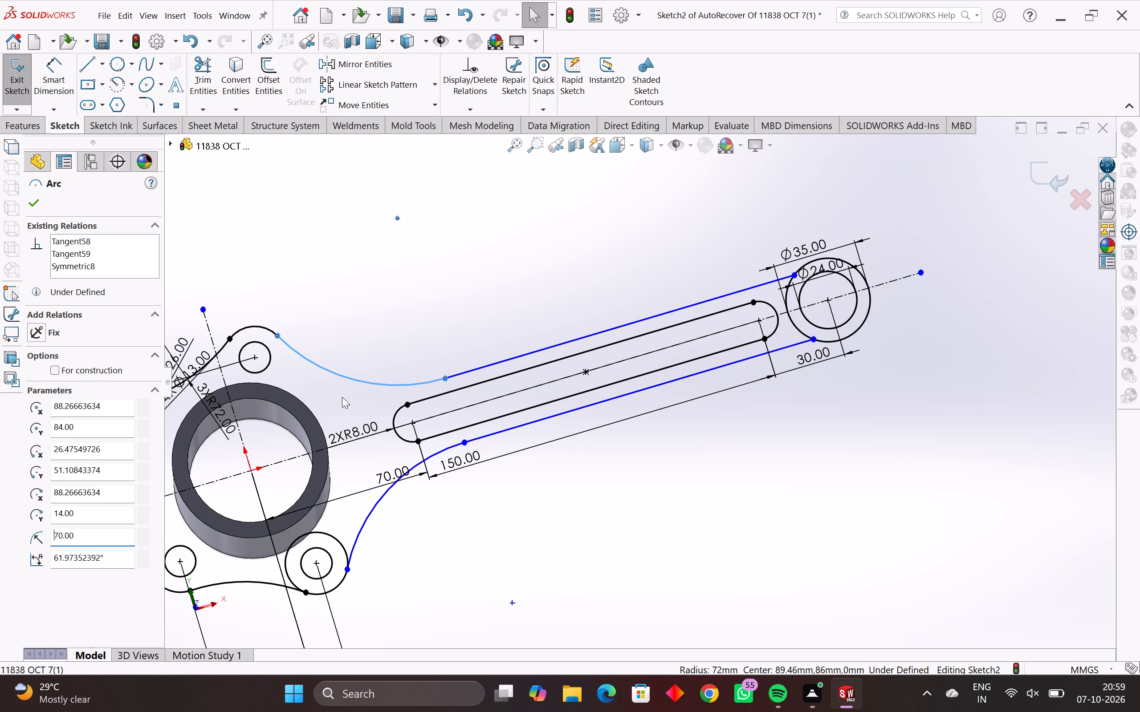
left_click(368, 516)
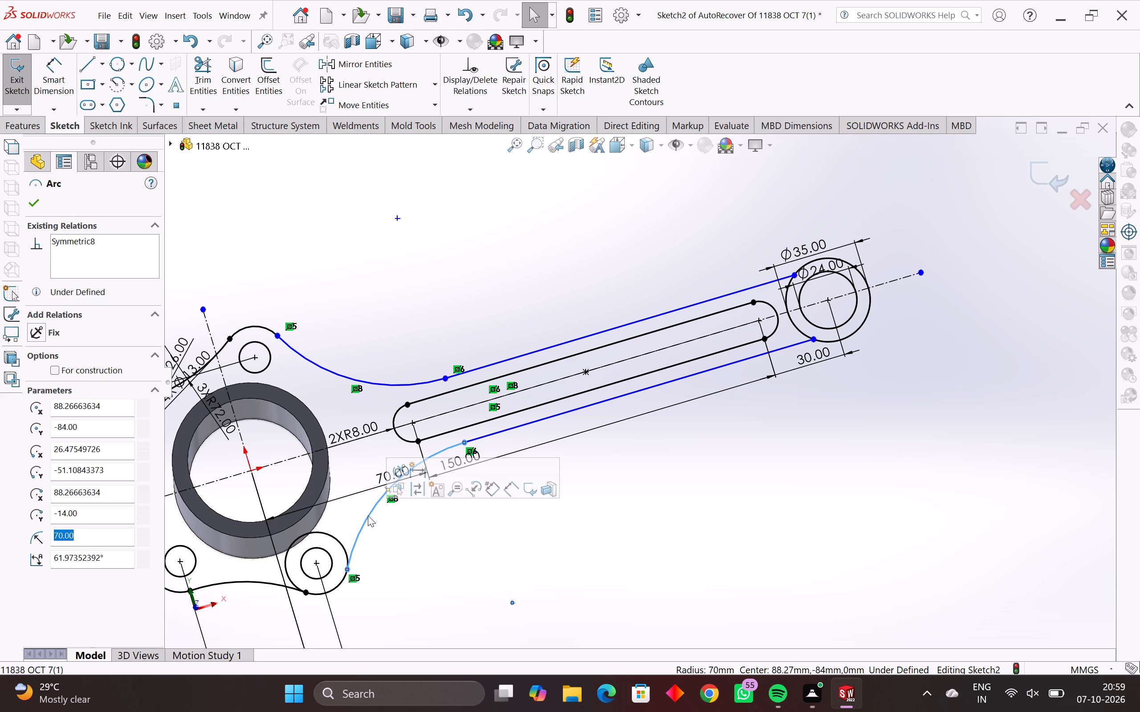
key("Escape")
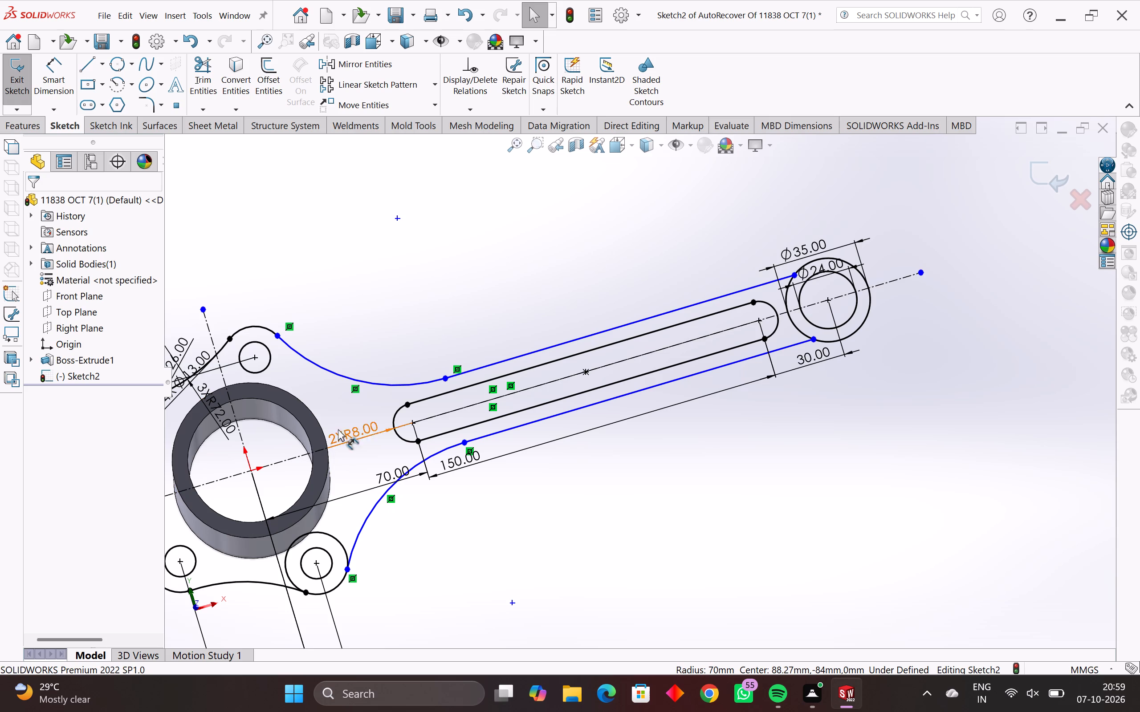
Set the upper connecting arc's radius to 72 mm.
left_click(346, 379)
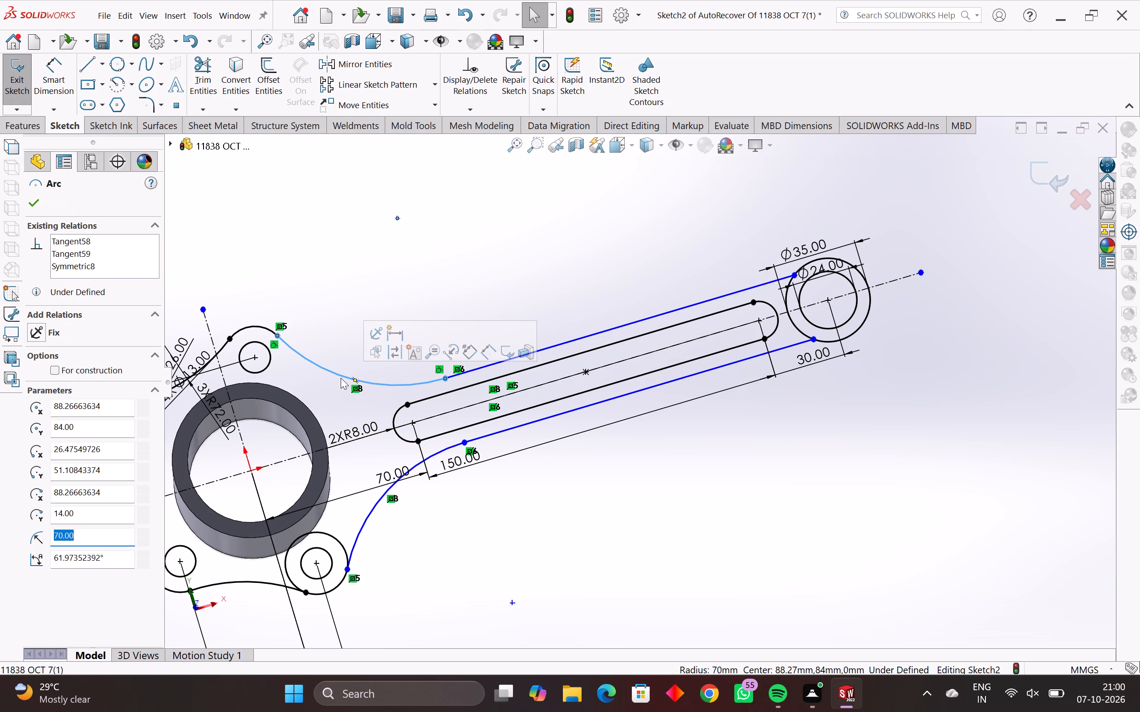
type("72")
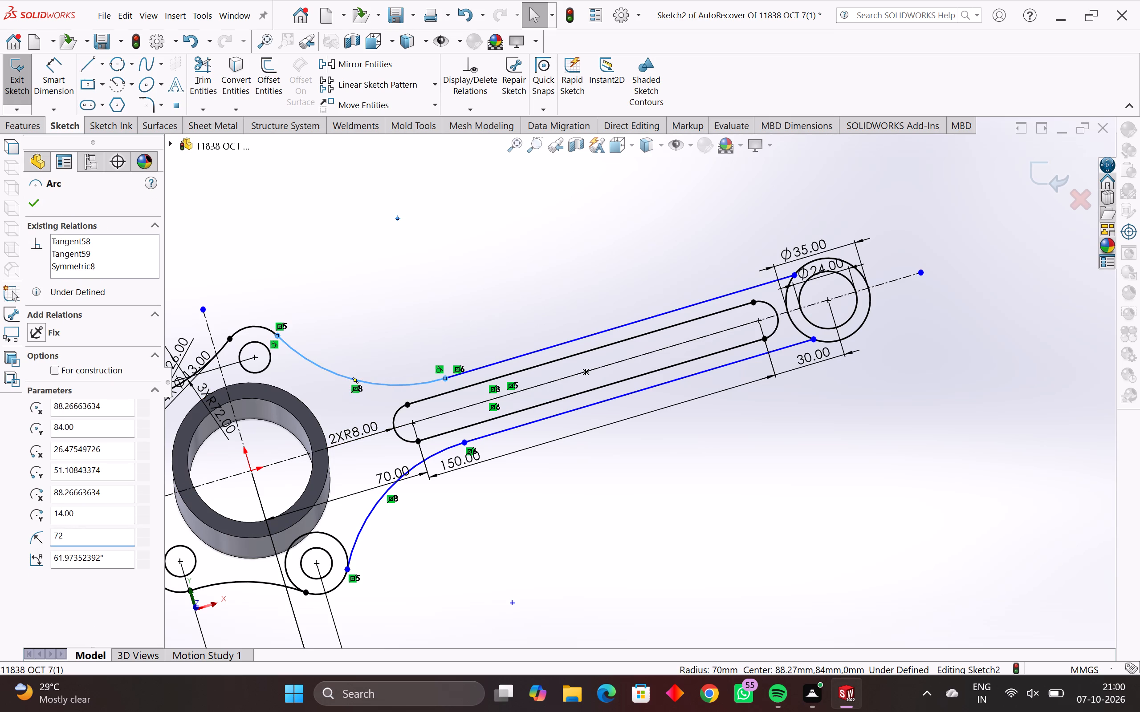
key("Return")
key("Escape")
key("Escape")
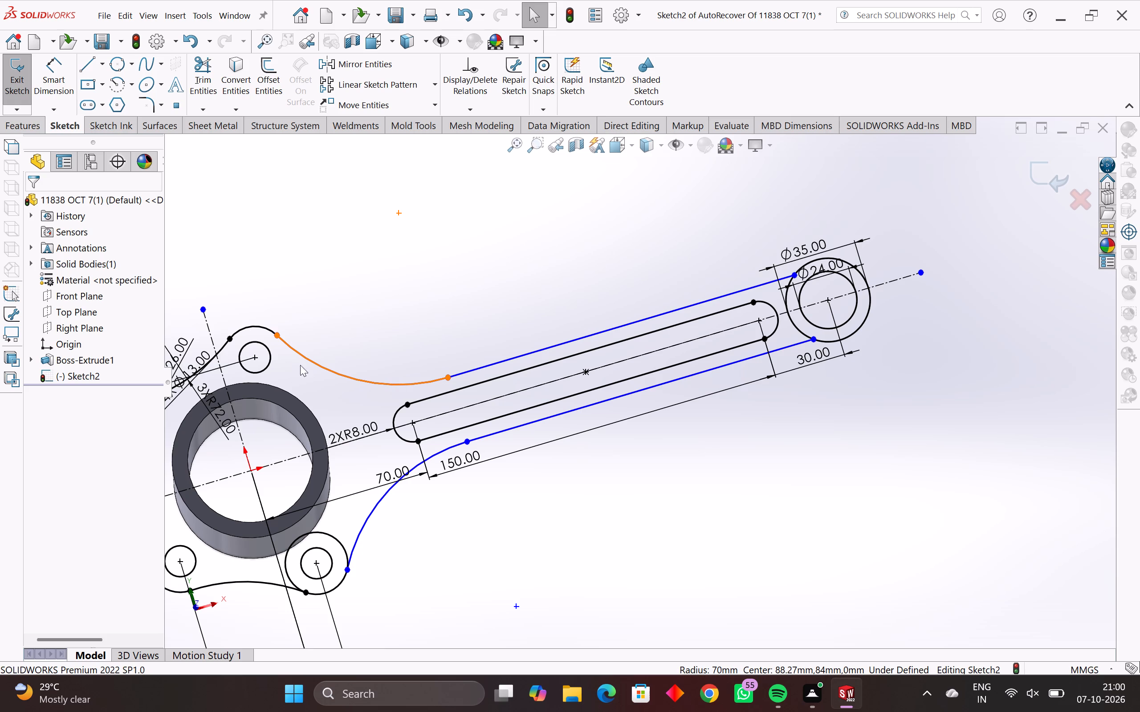
Trim away the far portion of the eye's 35 mm outer circle, leaving only the arc between the arm's two long edges.
scroll(862, 331, "up", 4)
scroll(832, 276, "up", 2)
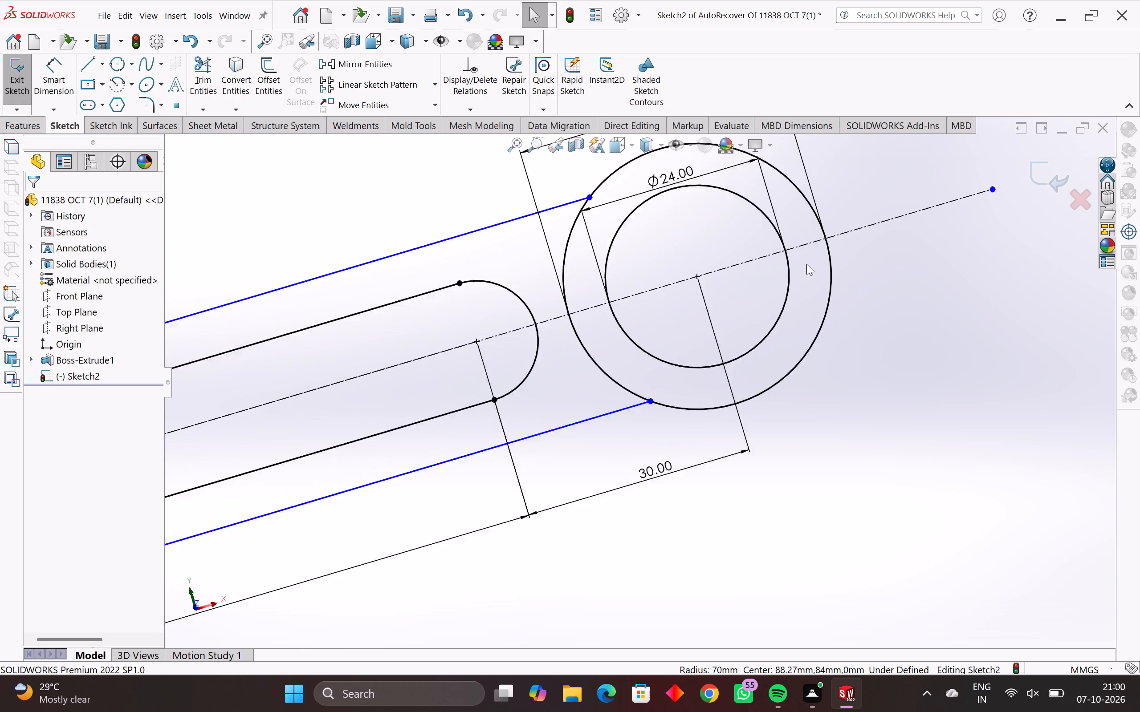
scroll(400, 229, "down", 4)
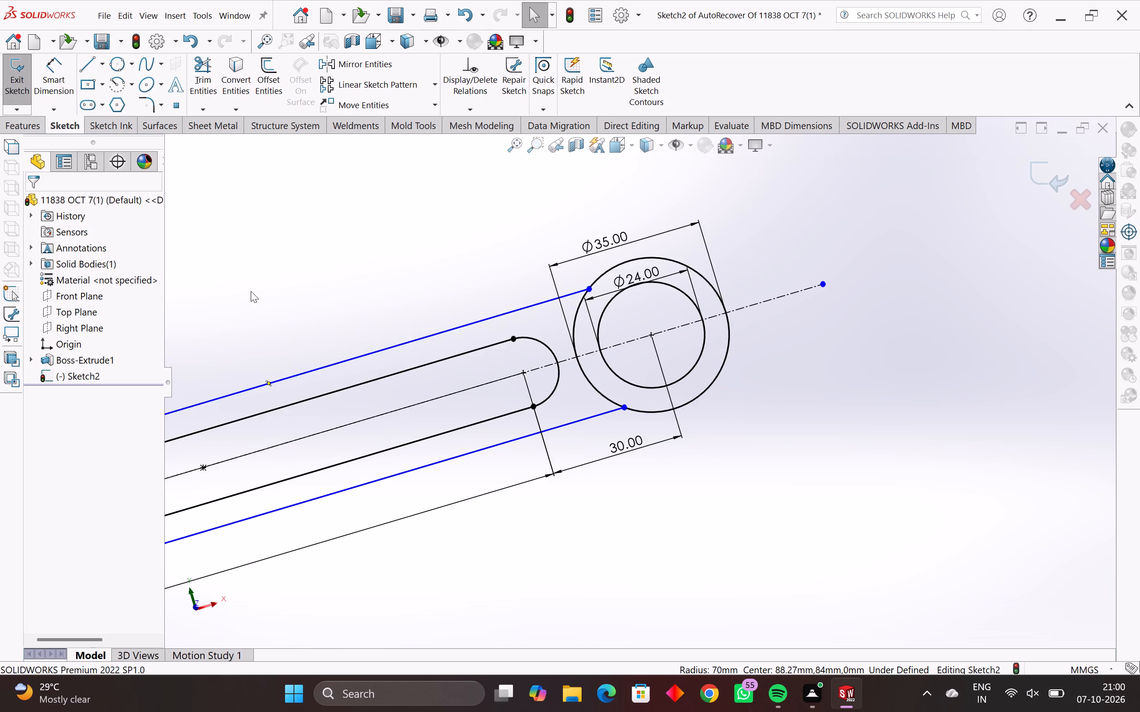
scroll(306, 321, "down", 5)
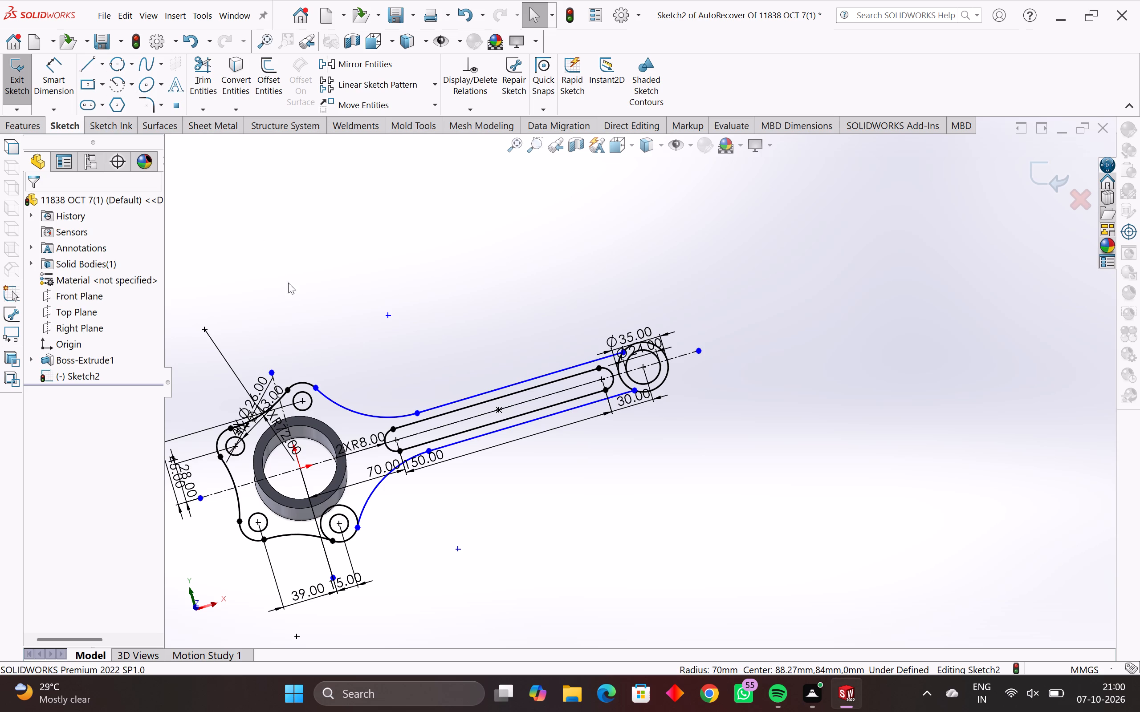
left_click(206, 65)
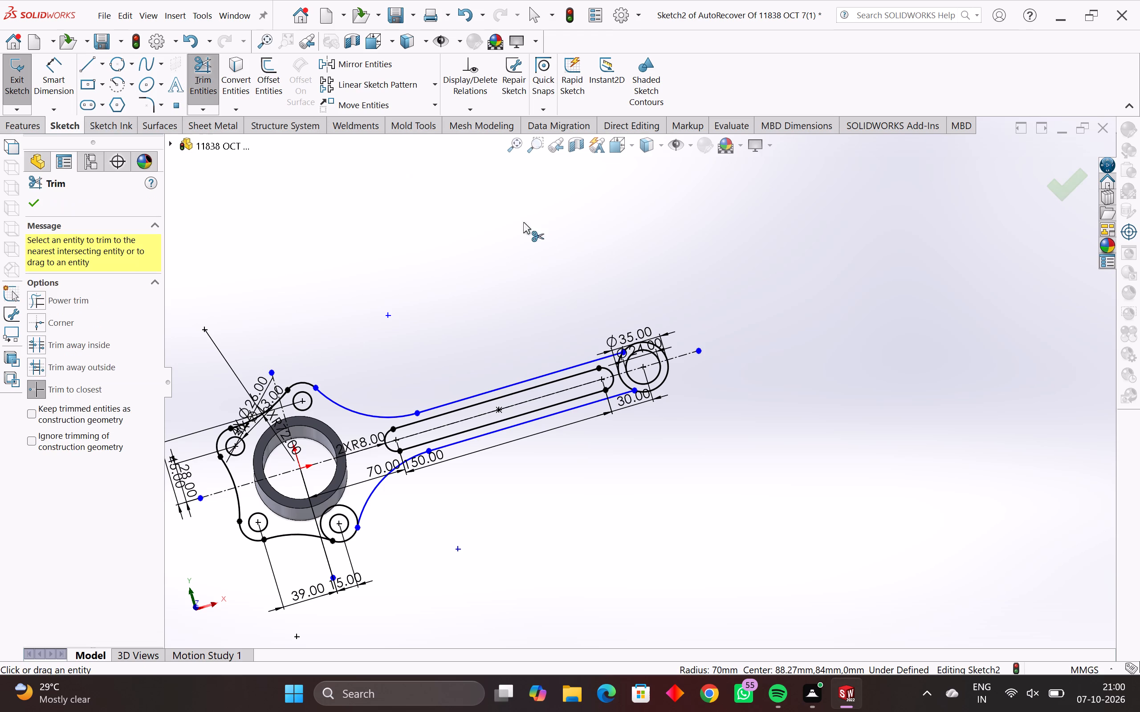
scroll(665, 371, "up", 8)
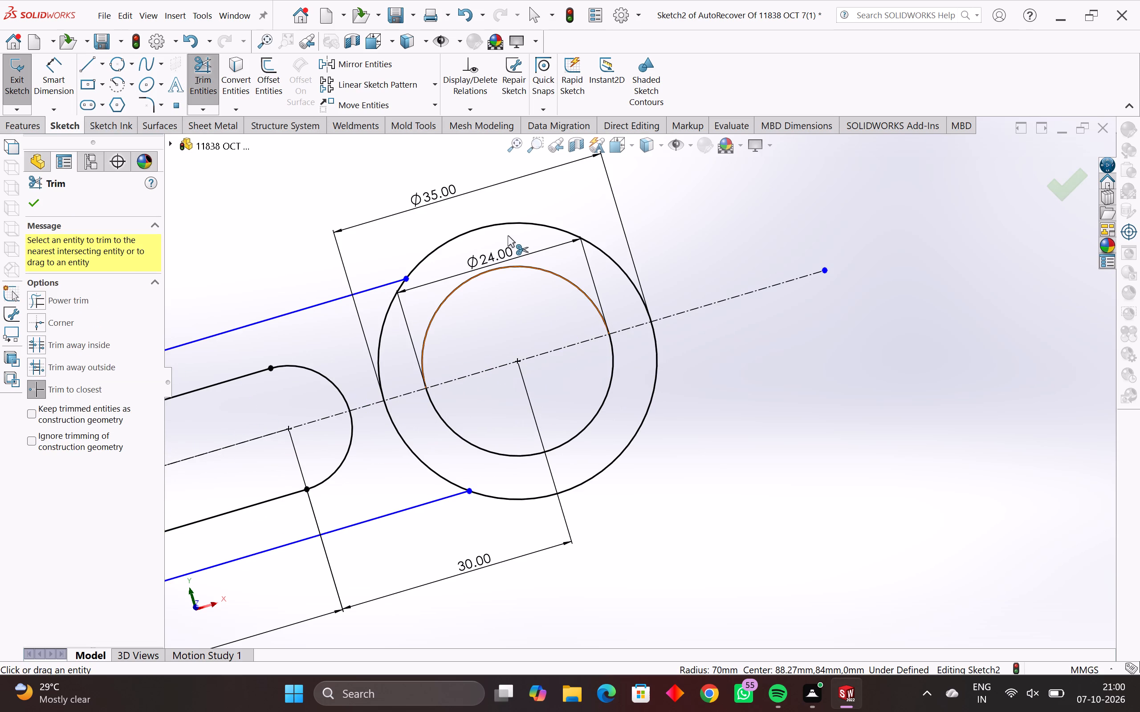
left_click(506, 226)
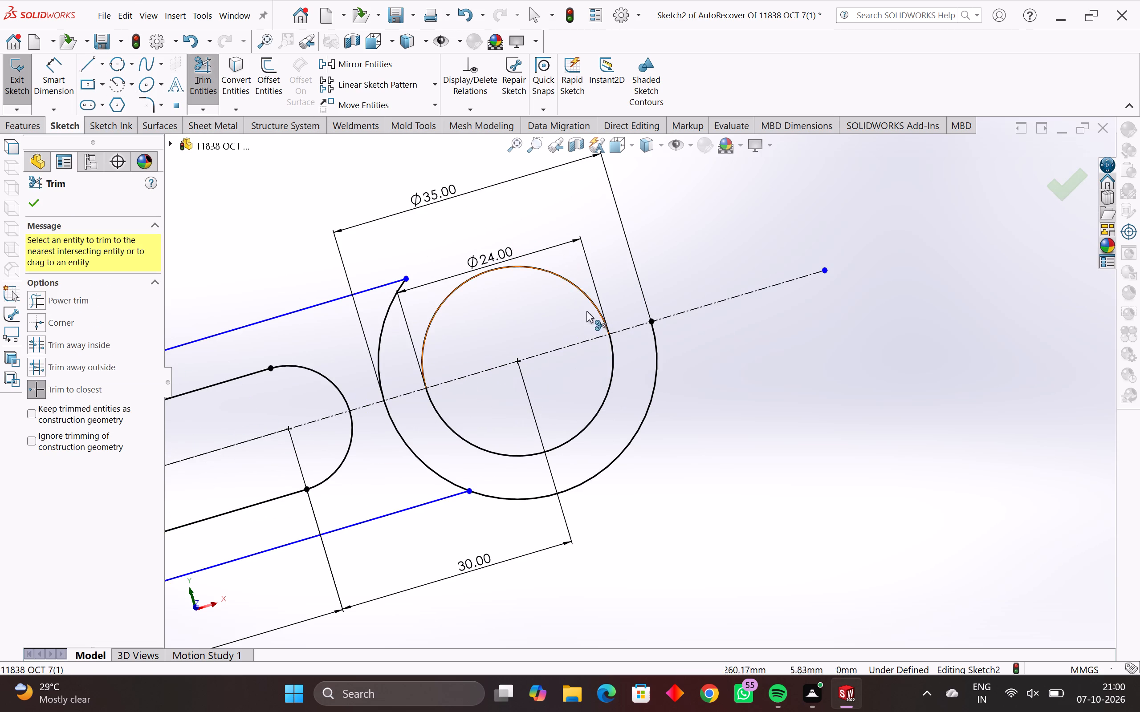
left_click(651, 400)
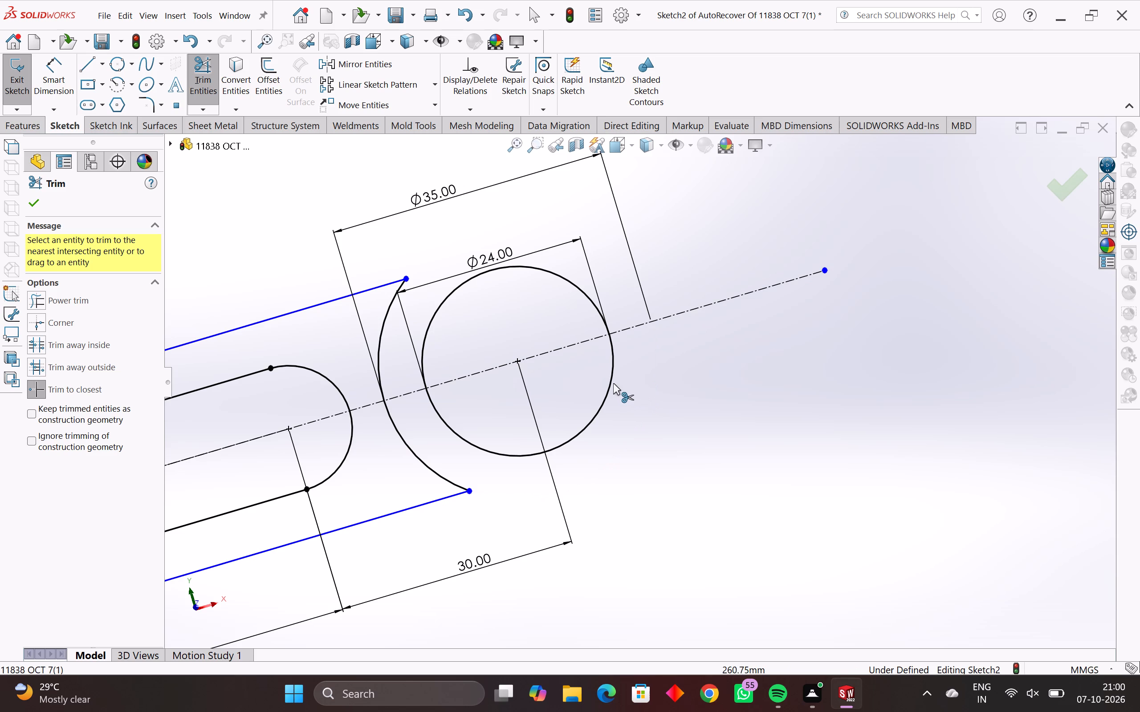
Trim away both halves of the eye's 24 mm circle at the arm's far end.
left_click(611, 382)
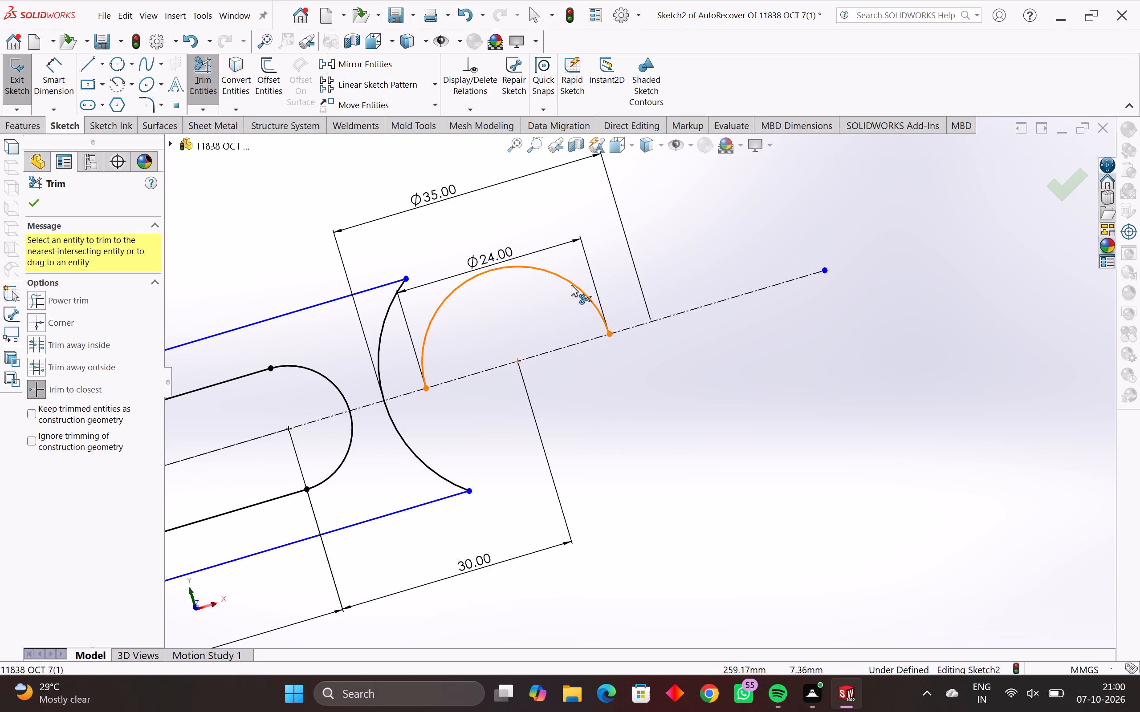
left_click(571, 285)
key("Escape")
key("Escape")
Fully define the whole flange and arm sketch with automatically calculated relations and dimensions.
scroll(532, 276, "down", 2)
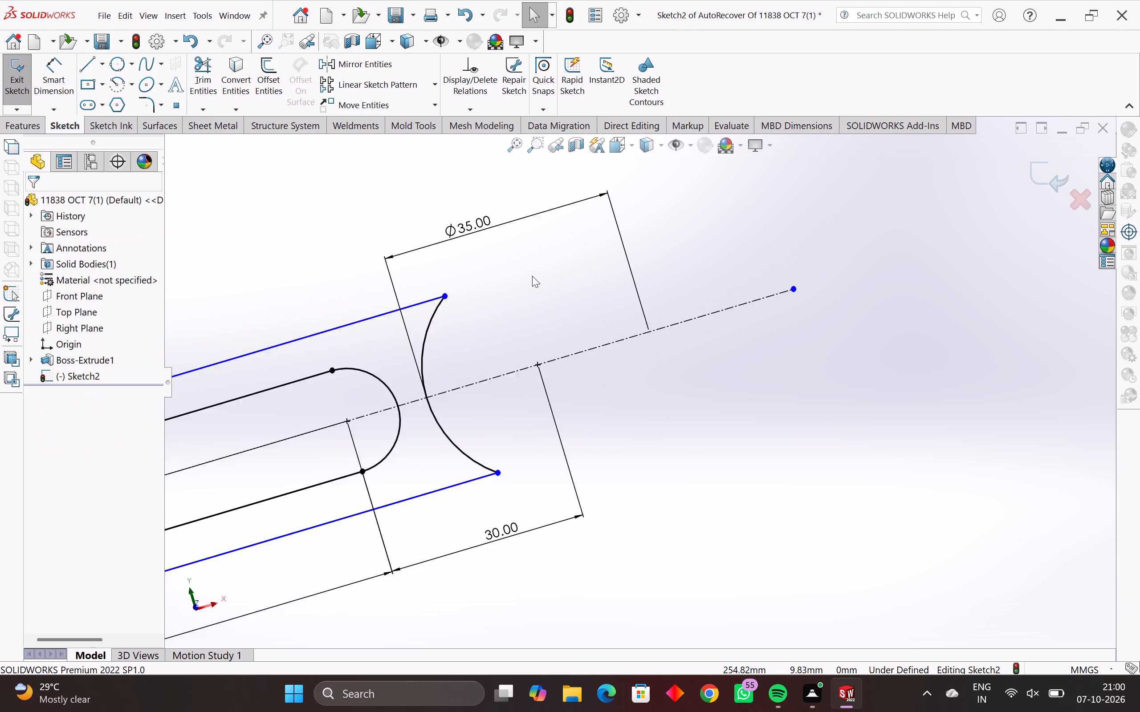
scroll(532, 276, "down", 7)
left_click_drag(698, 279, 266, 561)
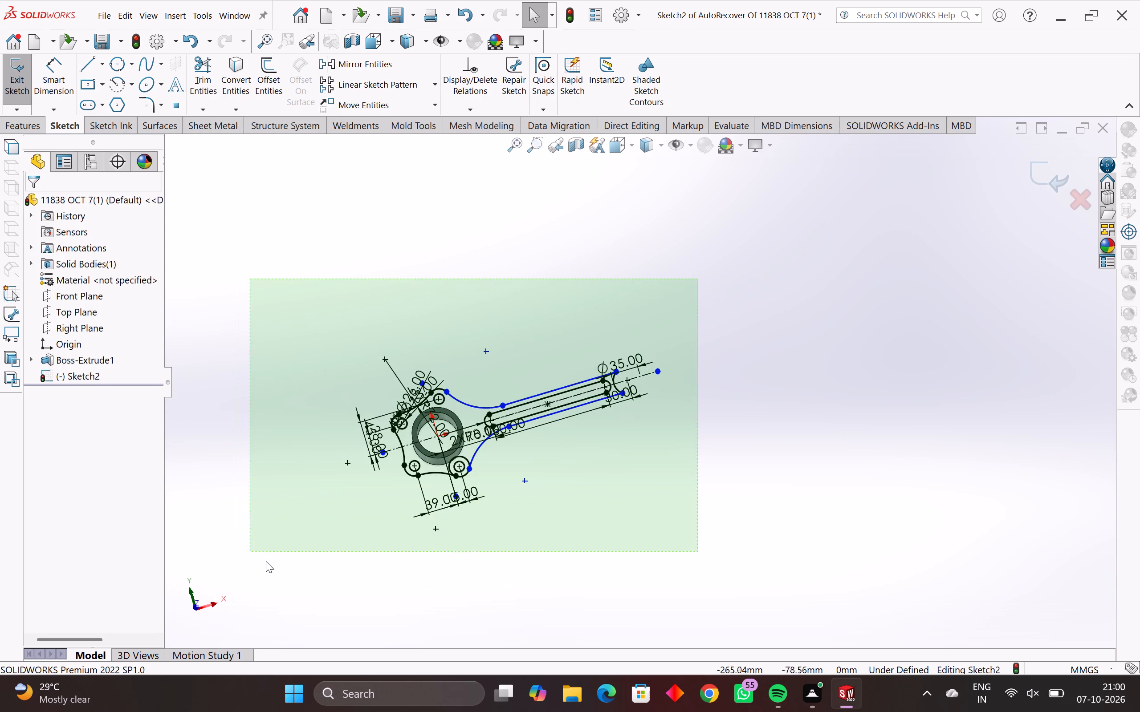
left_click_drag(266, 561, 273, 564)
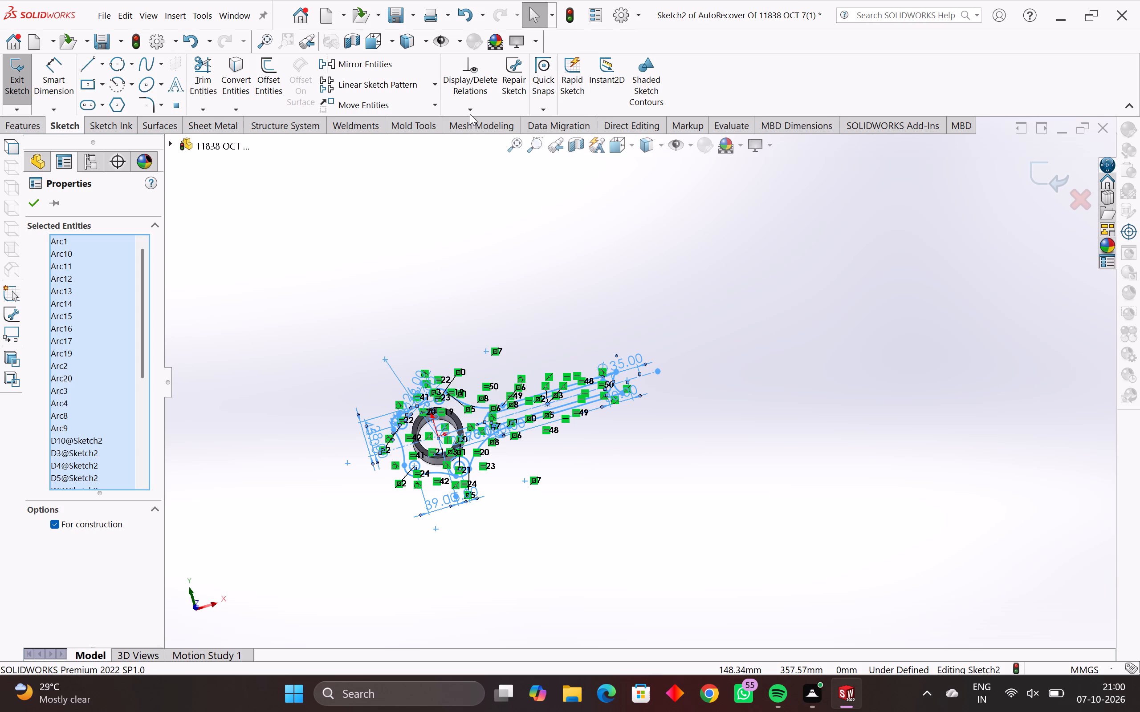
left_click(469, 109)
left_click(482, 165)
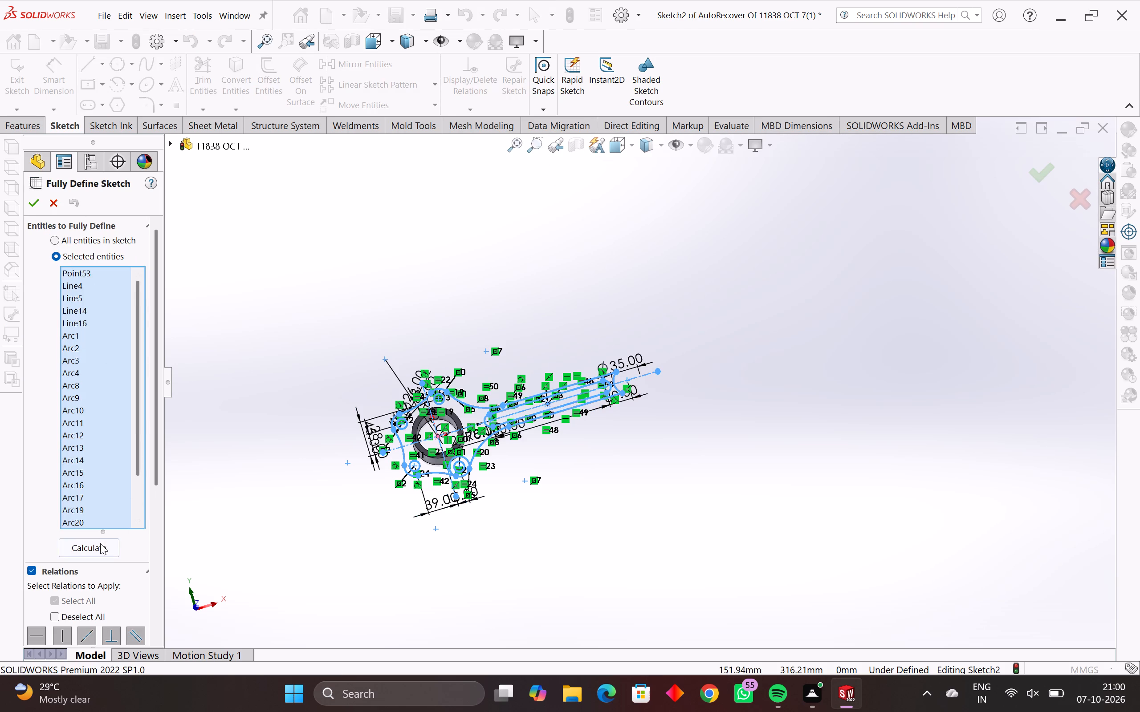
left_click(100, 544)
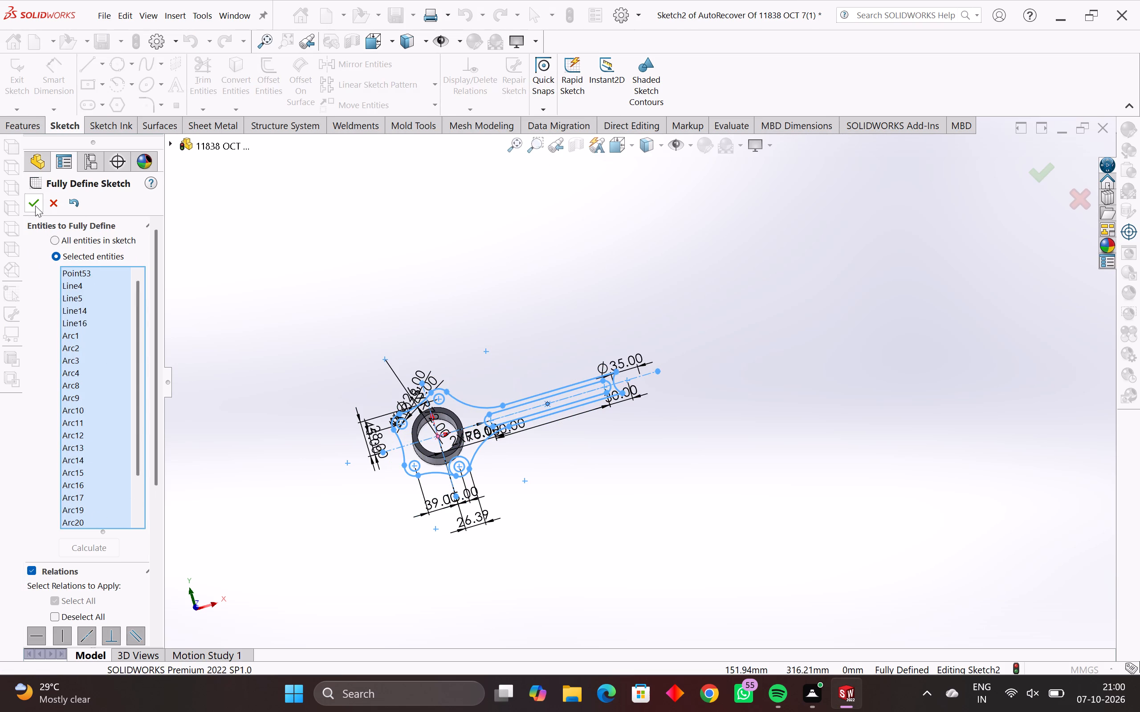
left_click(35, 206)
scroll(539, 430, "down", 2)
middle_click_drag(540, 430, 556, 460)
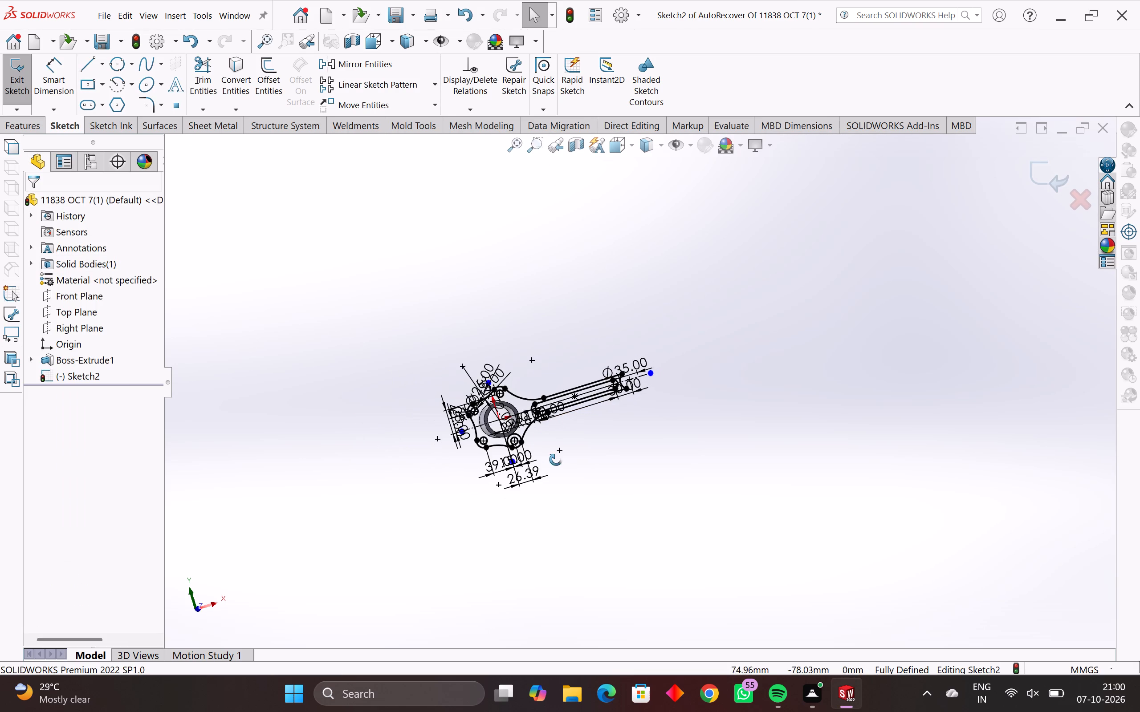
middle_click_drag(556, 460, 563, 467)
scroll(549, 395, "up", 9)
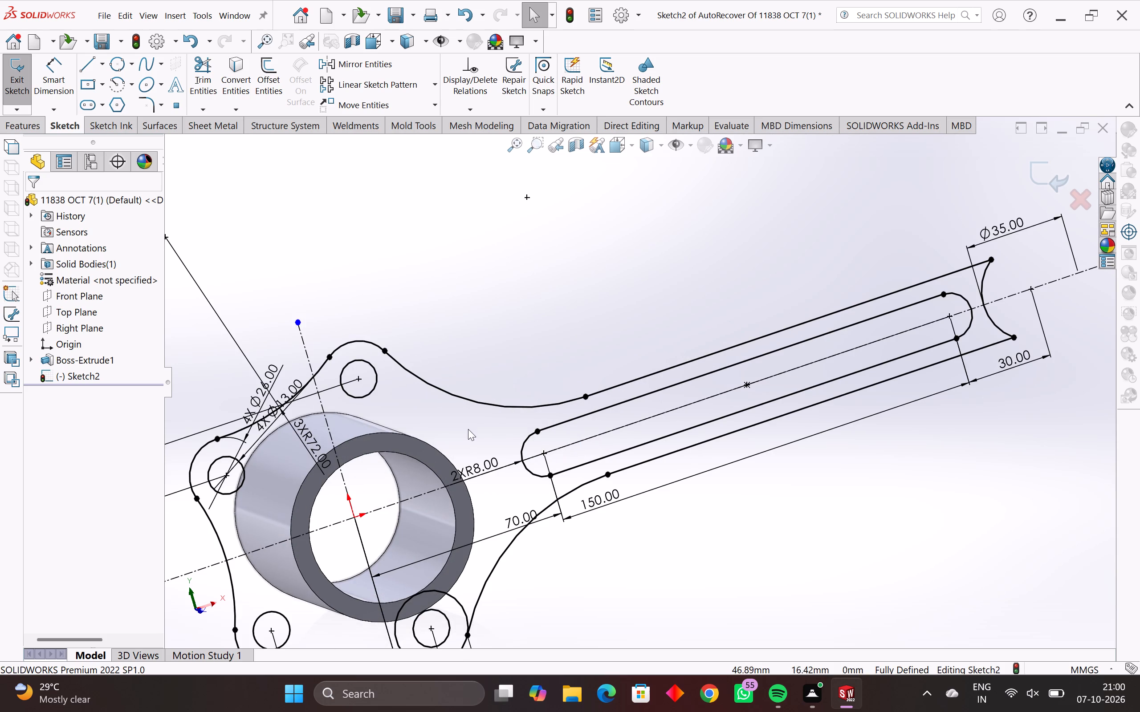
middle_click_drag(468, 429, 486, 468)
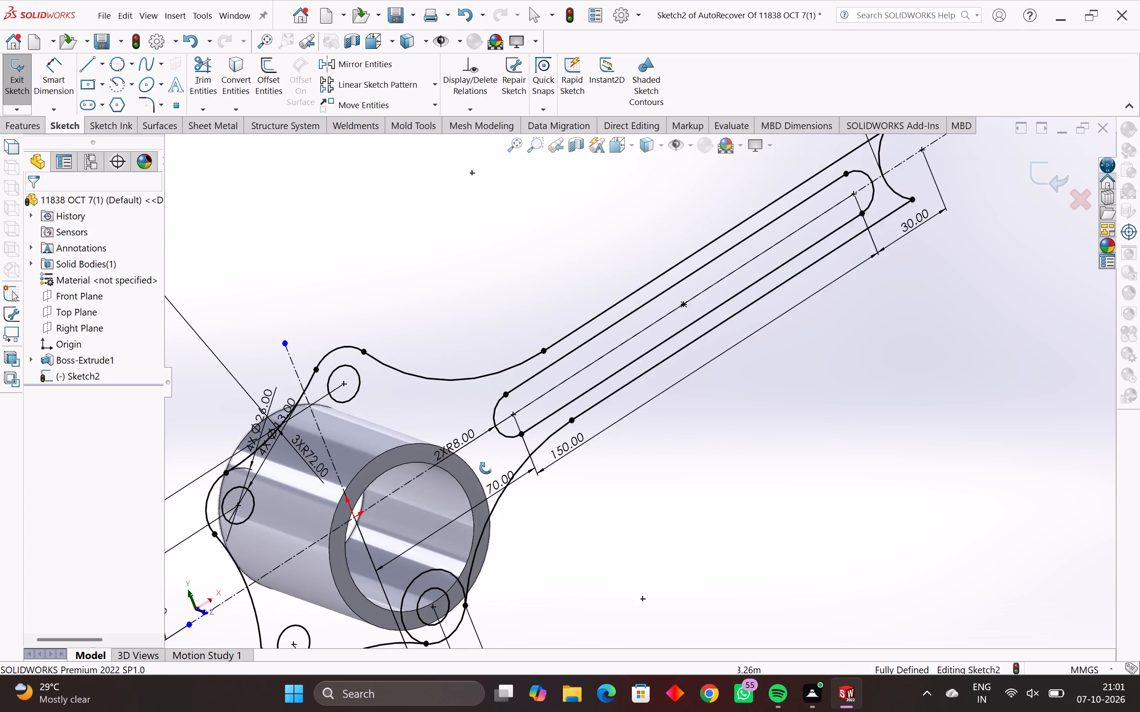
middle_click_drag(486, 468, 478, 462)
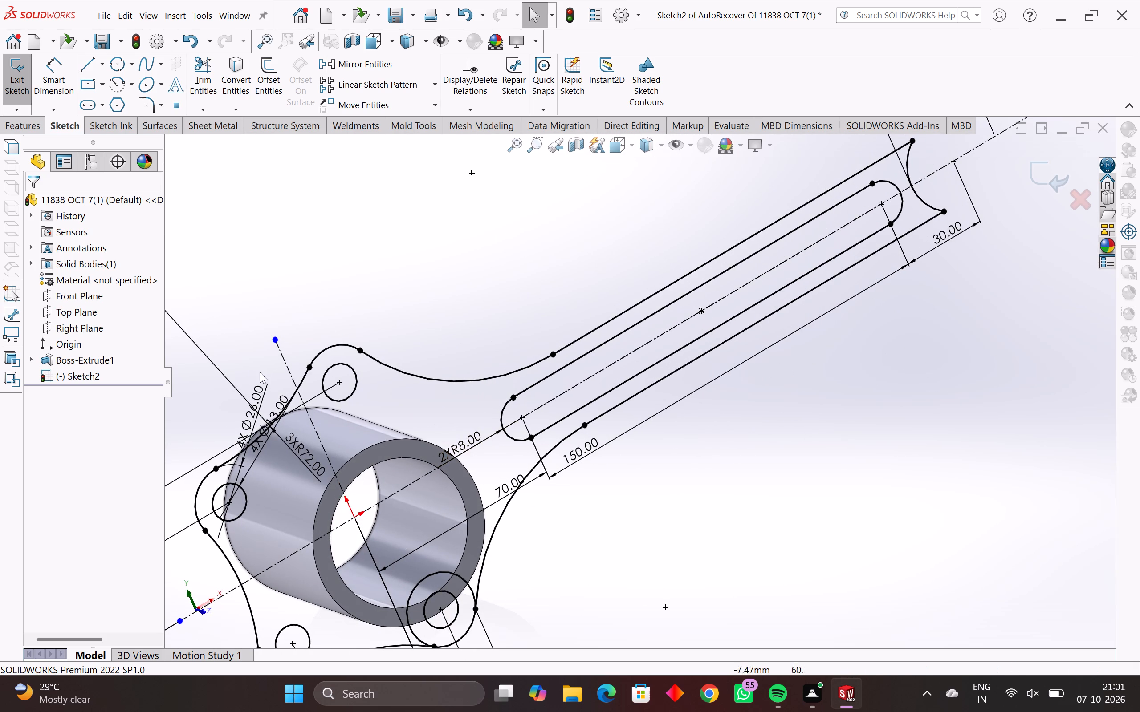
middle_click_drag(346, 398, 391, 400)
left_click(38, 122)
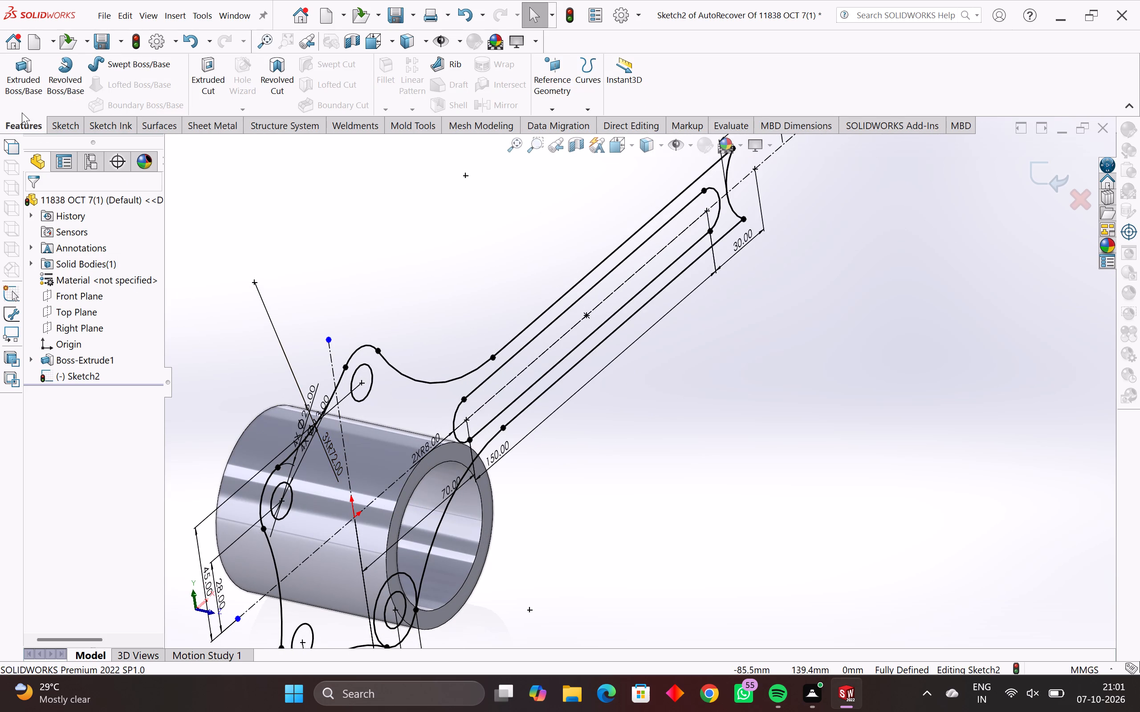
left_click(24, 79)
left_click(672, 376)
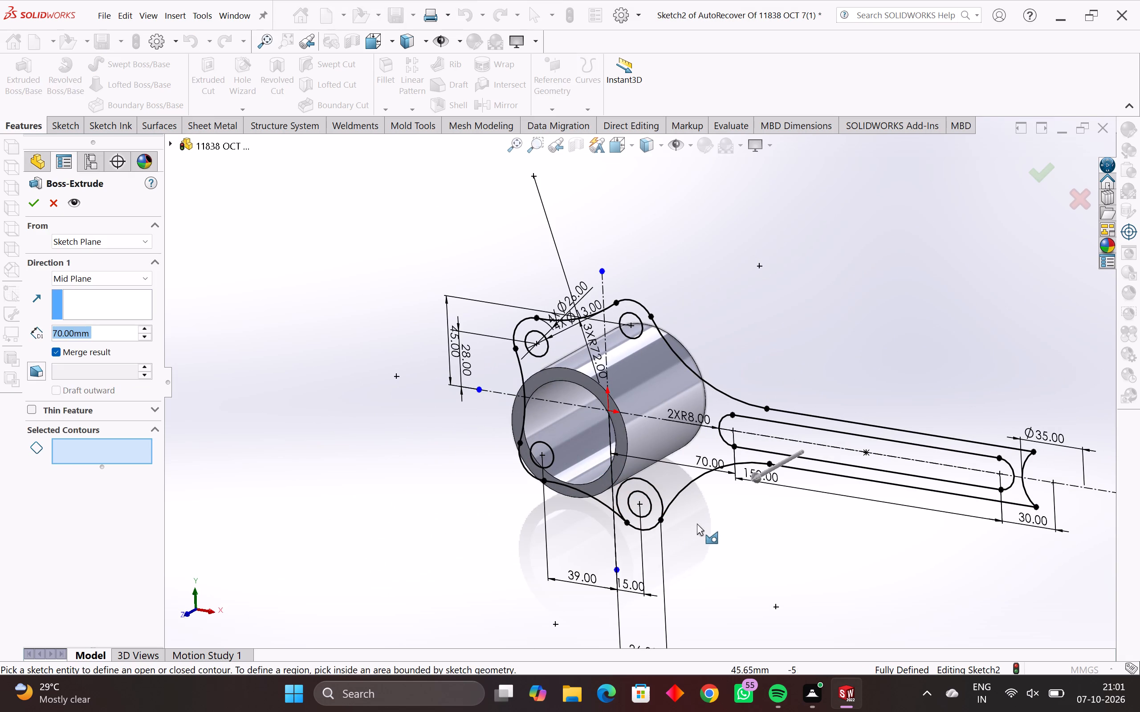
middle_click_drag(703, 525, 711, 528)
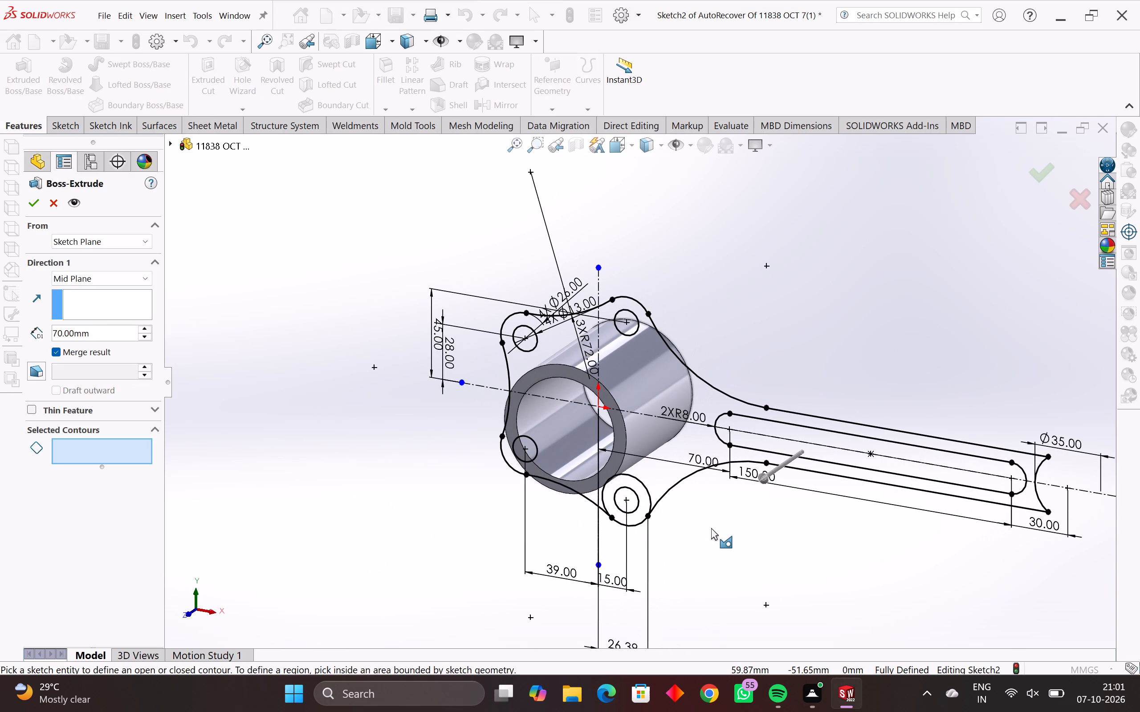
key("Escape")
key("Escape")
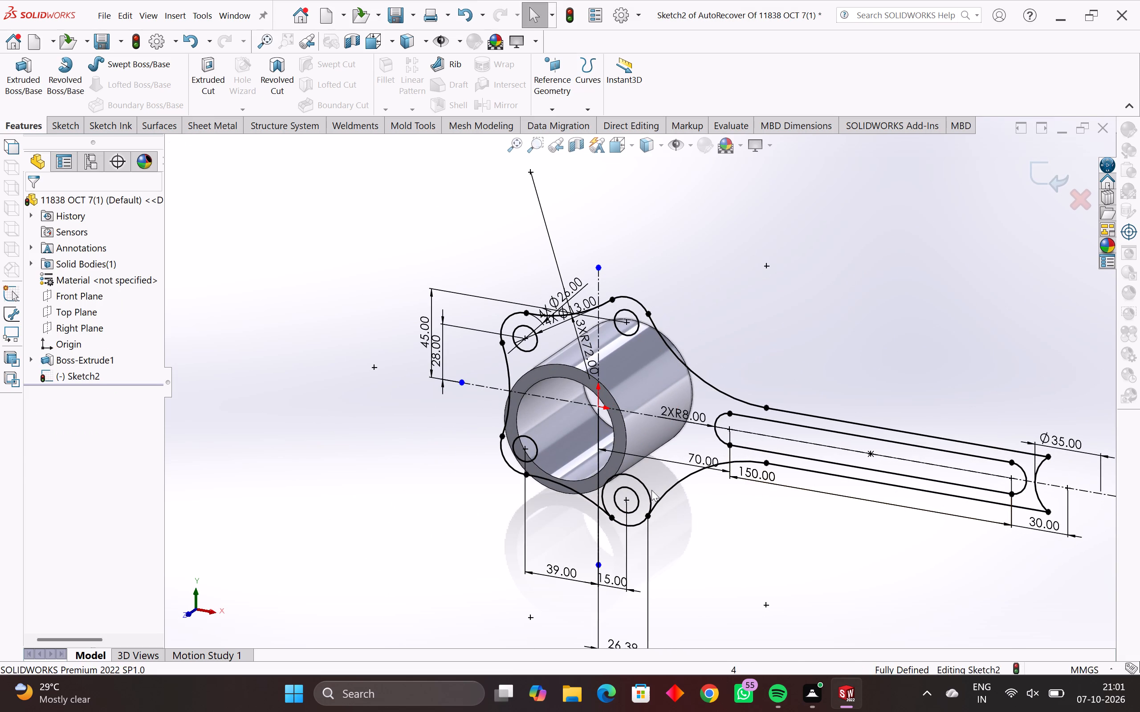
Trim away the inner part of the 26 mm circle at the lower lug nearest the arm, leaving only its outer arc.
left_click(74, 127)
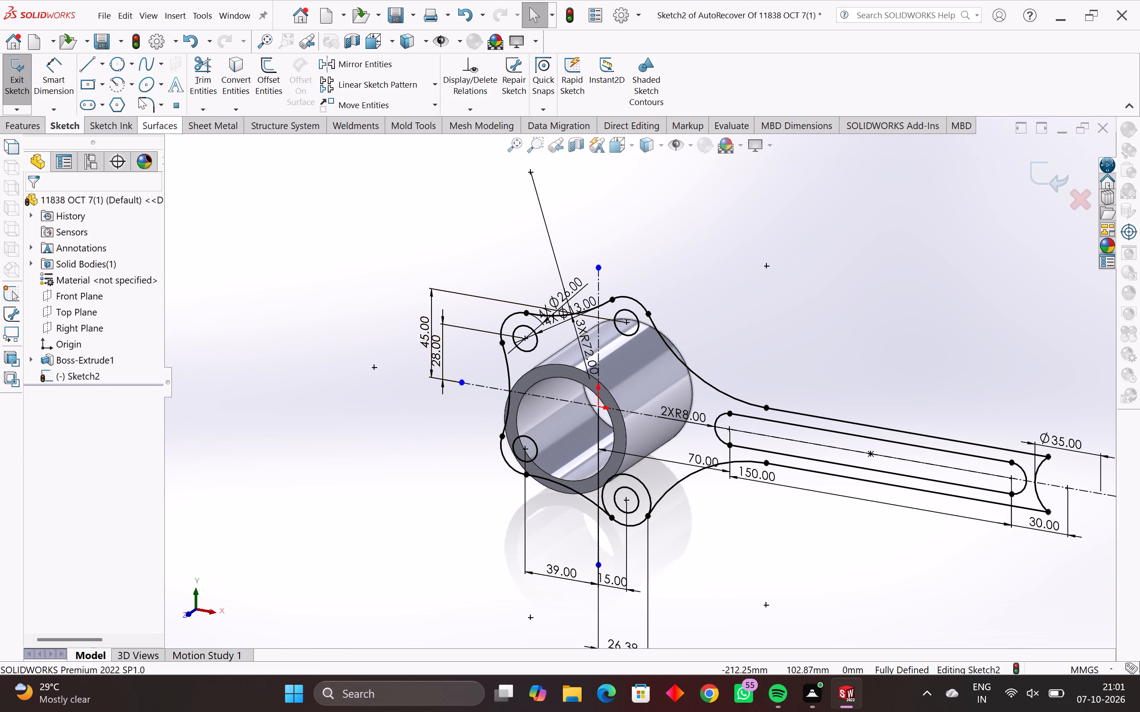
left_click(187, 68)
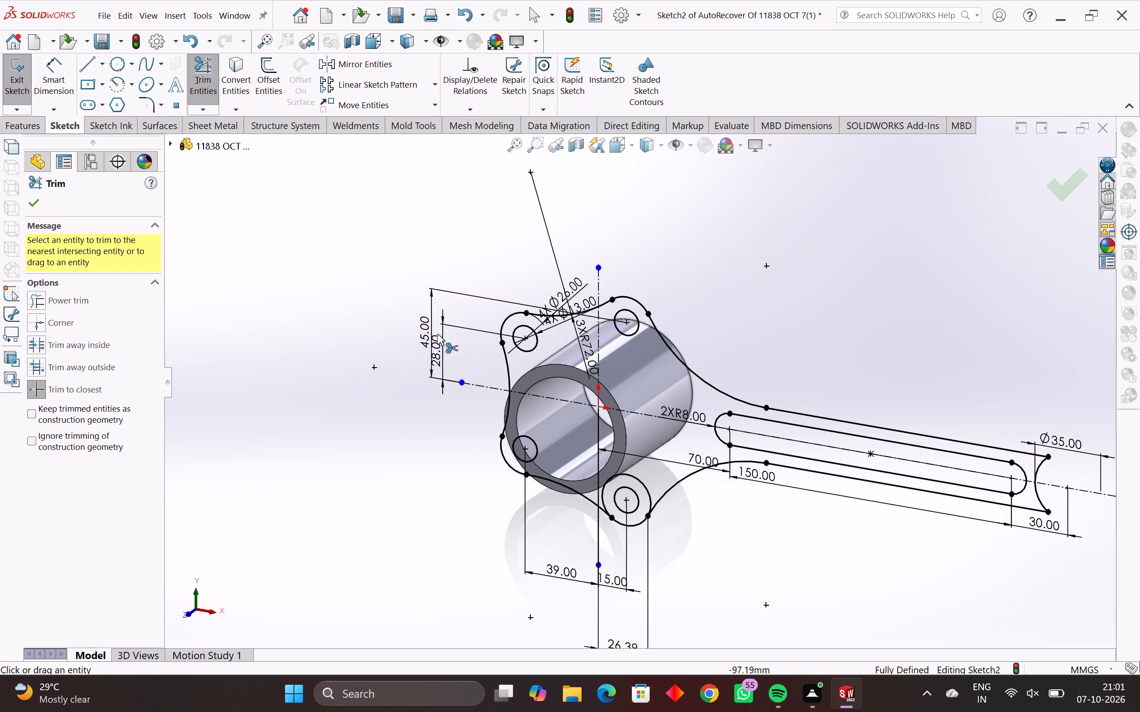
scroll(654, 515, "up", 4)
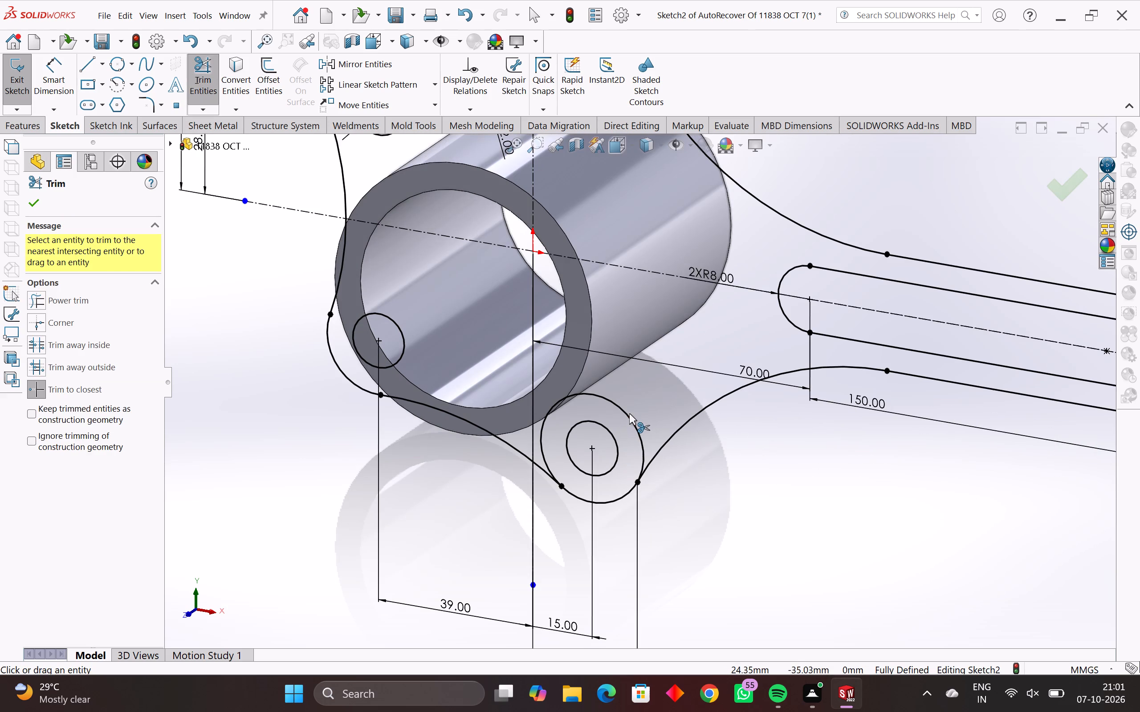
left_click(624, 412)
scroll(672, 484, "down", 3)
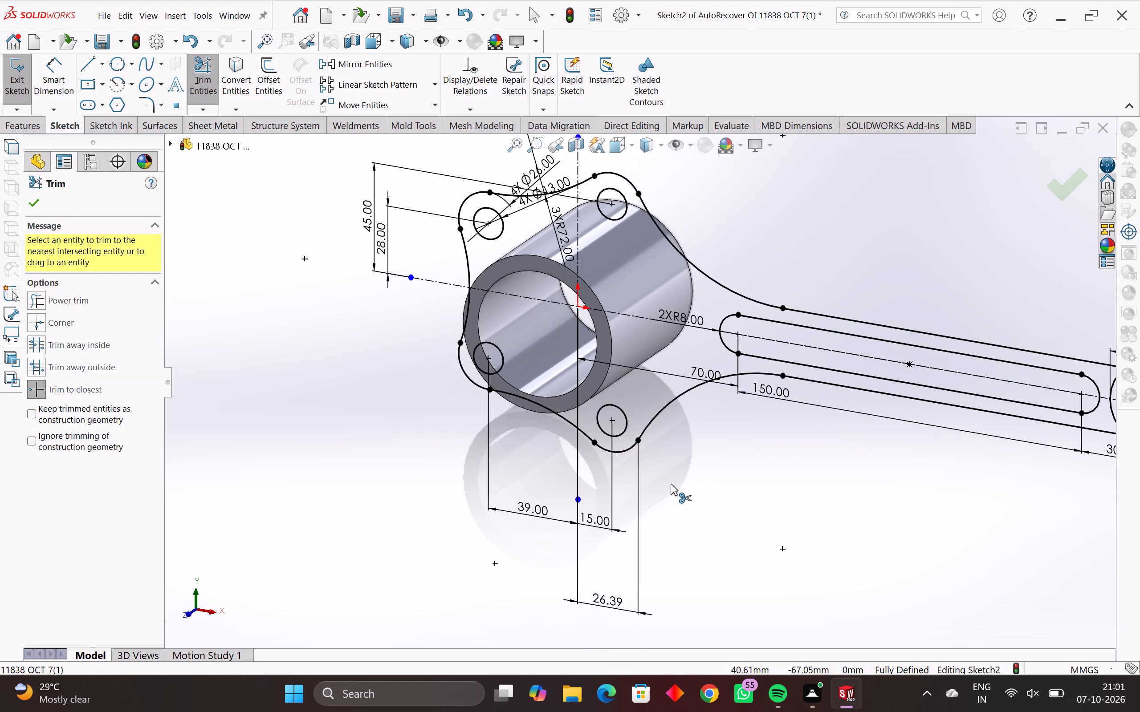
middle_click_drag(668, 484, 712, 500)
key("Escape")
key("Escape")
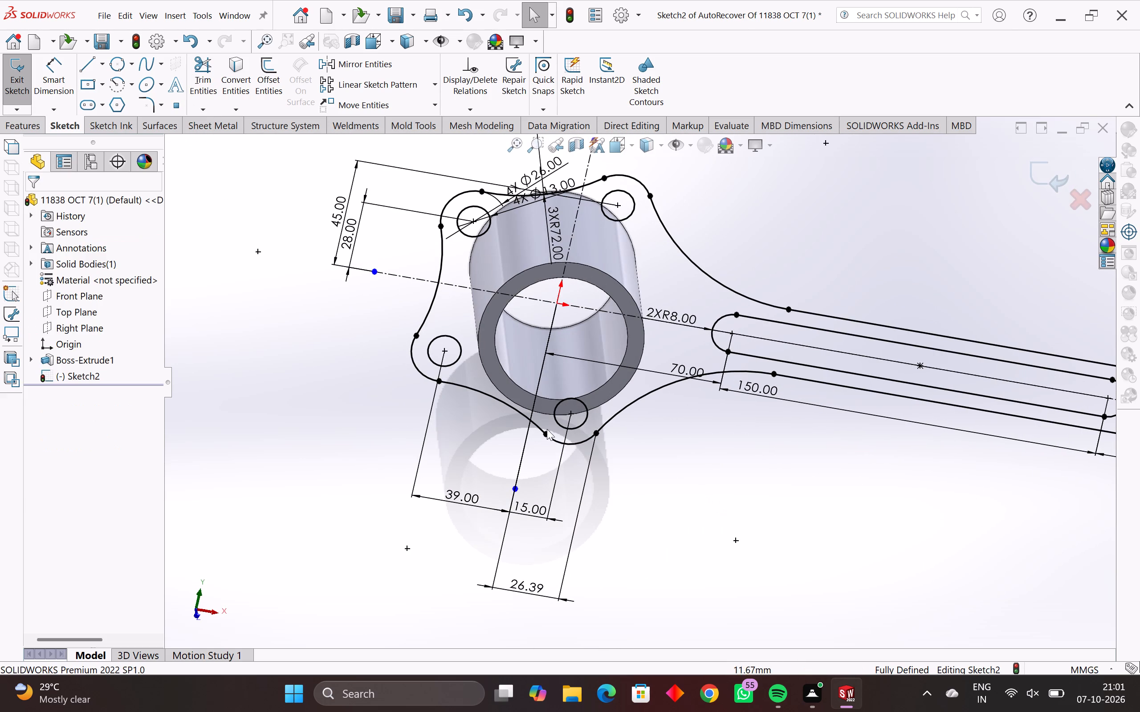
Extrude the flange and slotted arm profile 42 mm from the mid plane, merged with the ring.
middle_click_drag(557, 428, 480, 369)
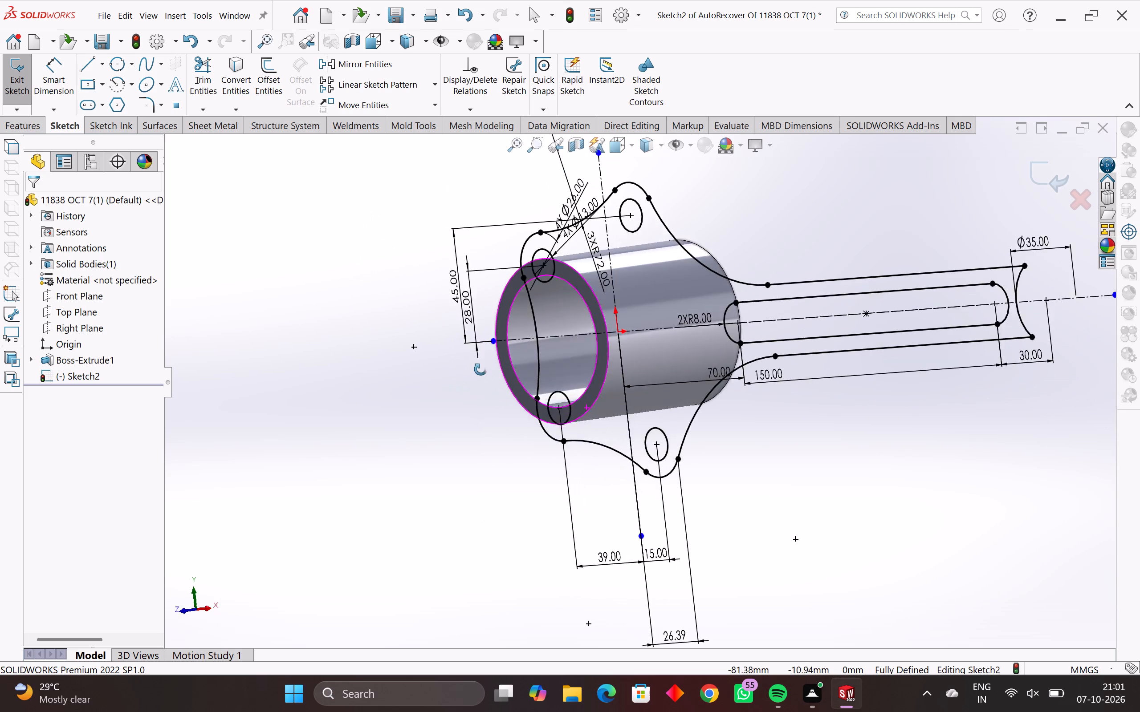
middle_click_drag(480, 369, 608, 357)
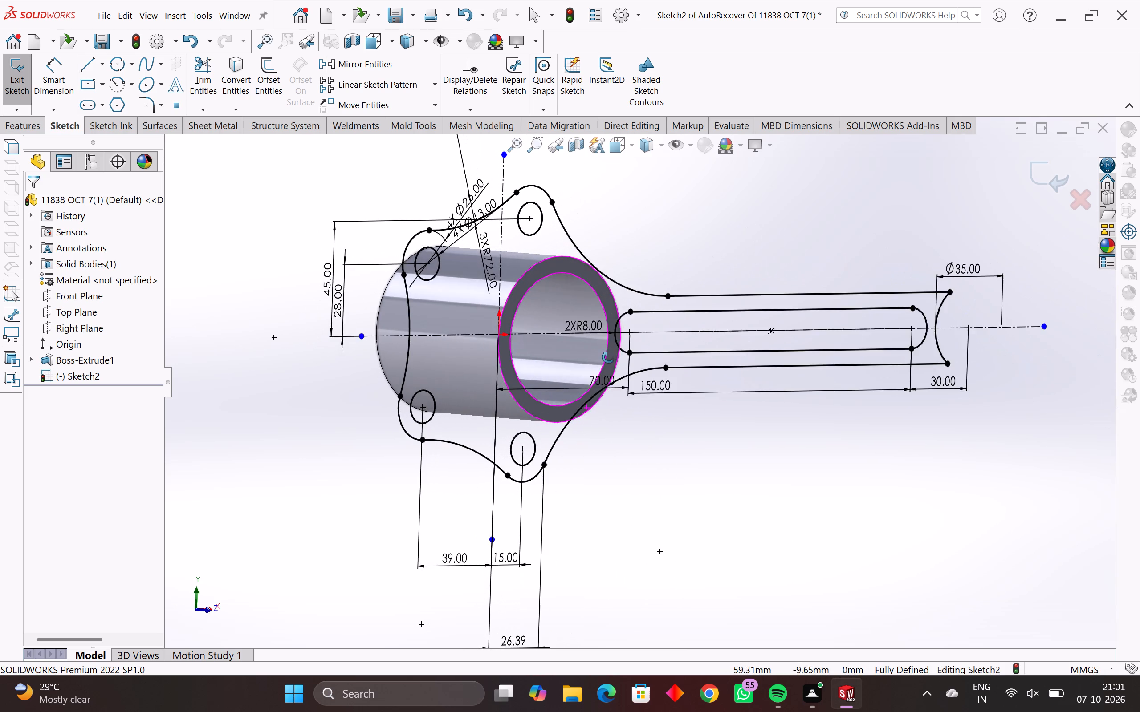
middle_click_drag(608, 357, 596, 353)
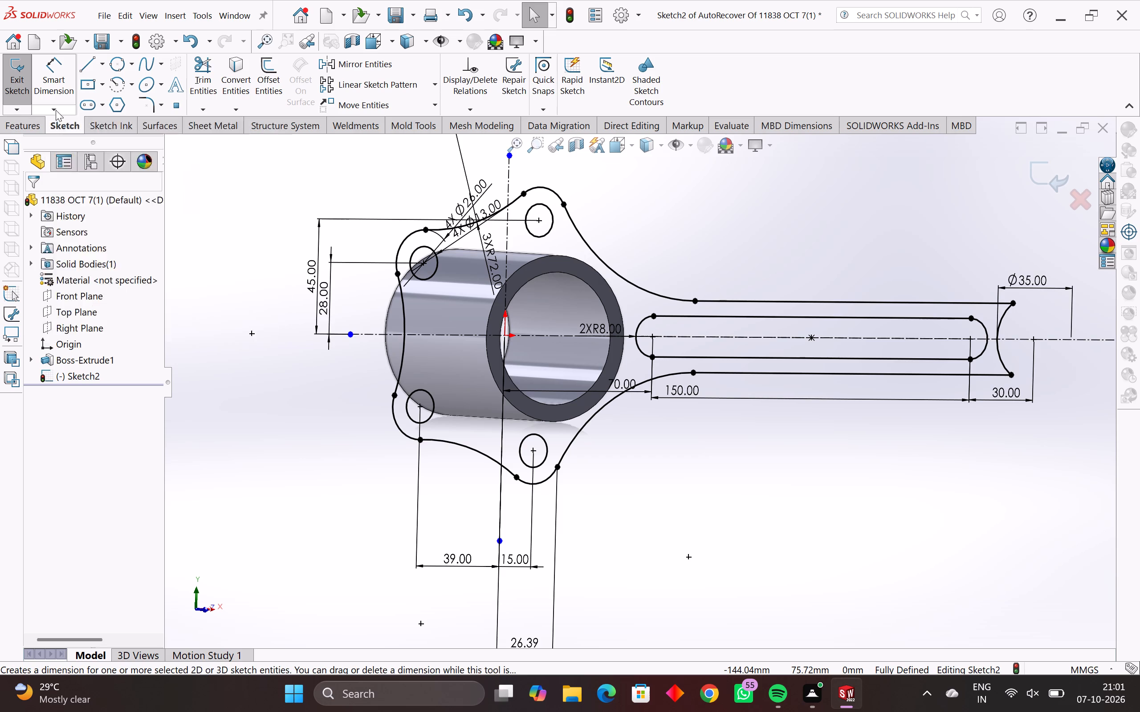
left_click(16, 123)
left_click_drag(30, 71, 30, 76)
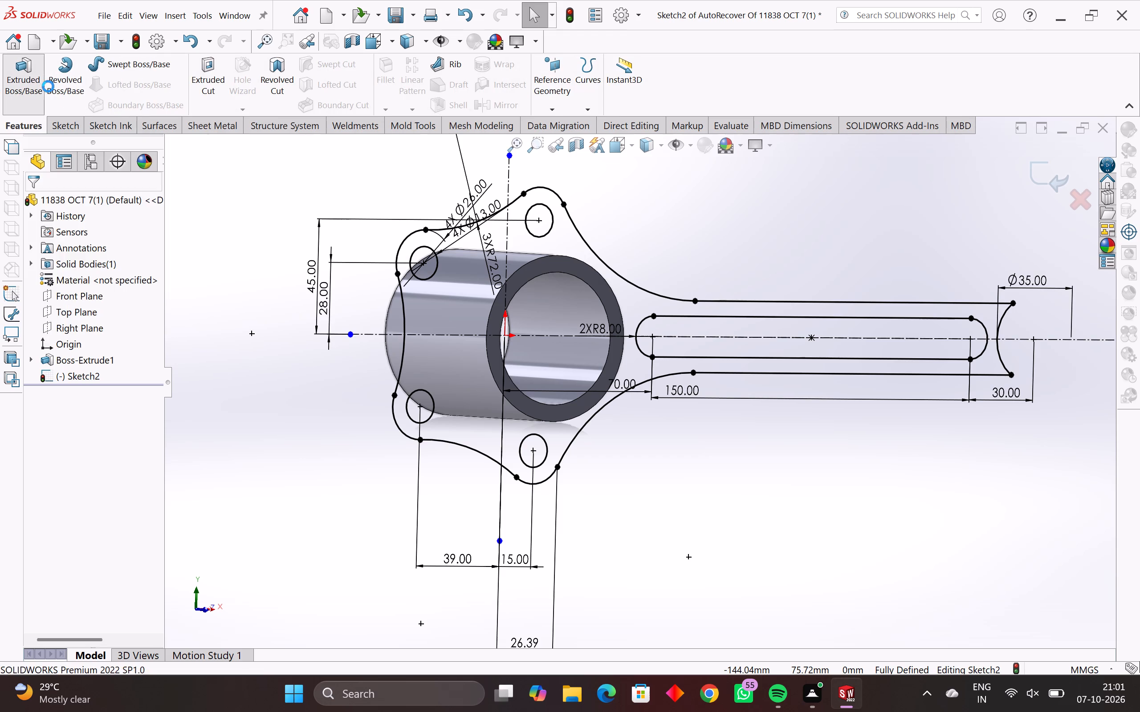
middle_click_drag(489, 360, 520, 392)
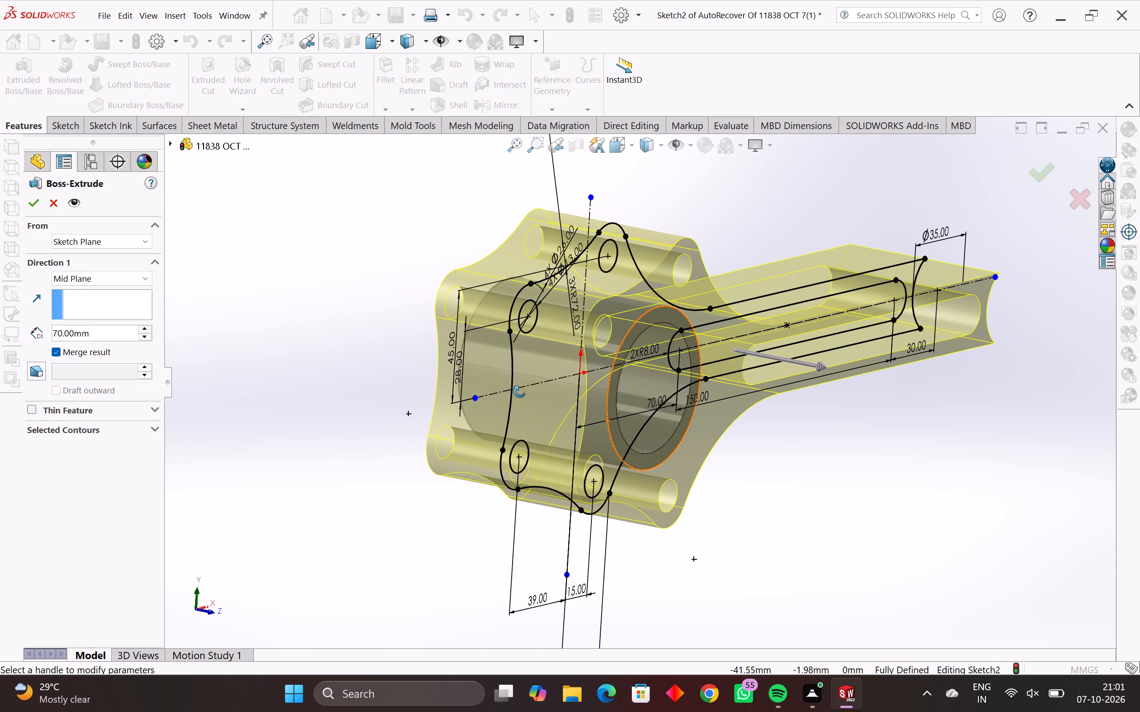
middle_click_drag(520, 392, 549, 470)
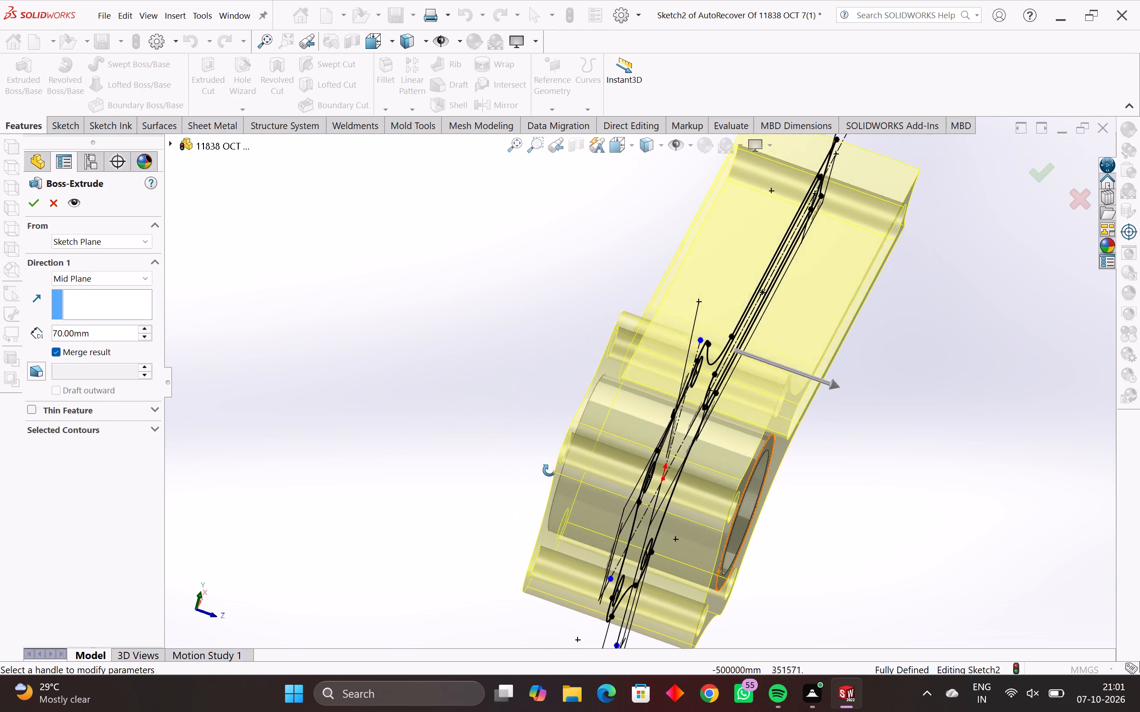
middle_click_drag(549, 470, 513, 469)
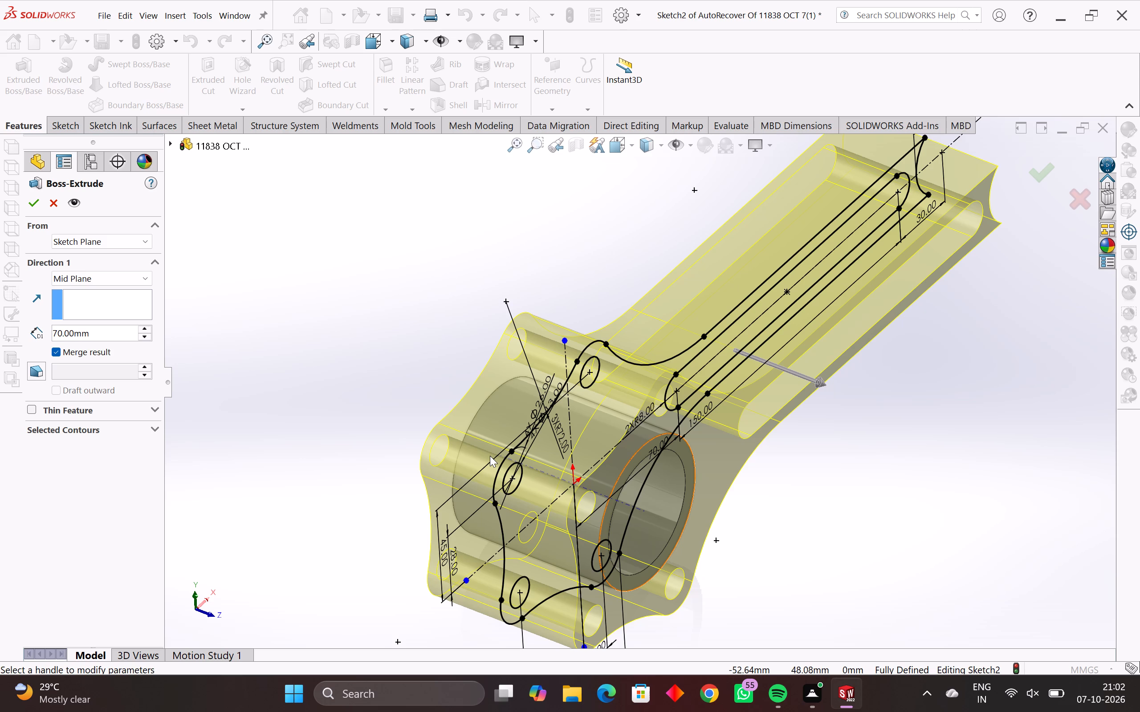
type("42")
left_click_drag(99, 335, 40, 337)
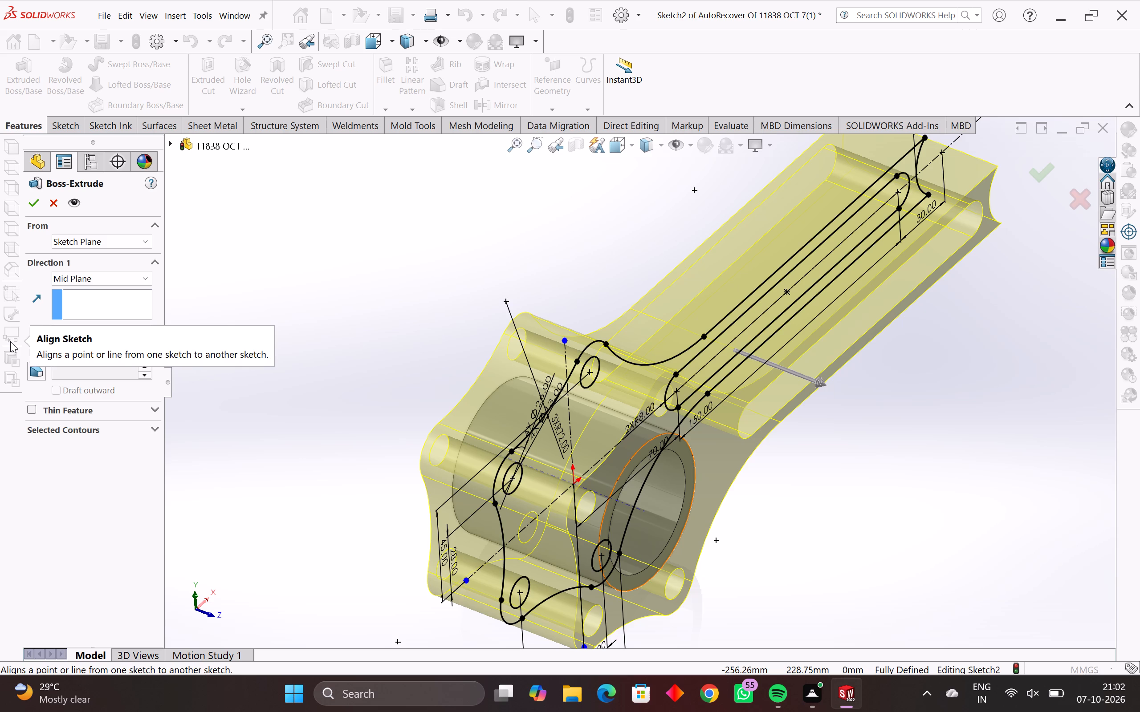
type("42")
key("Return")
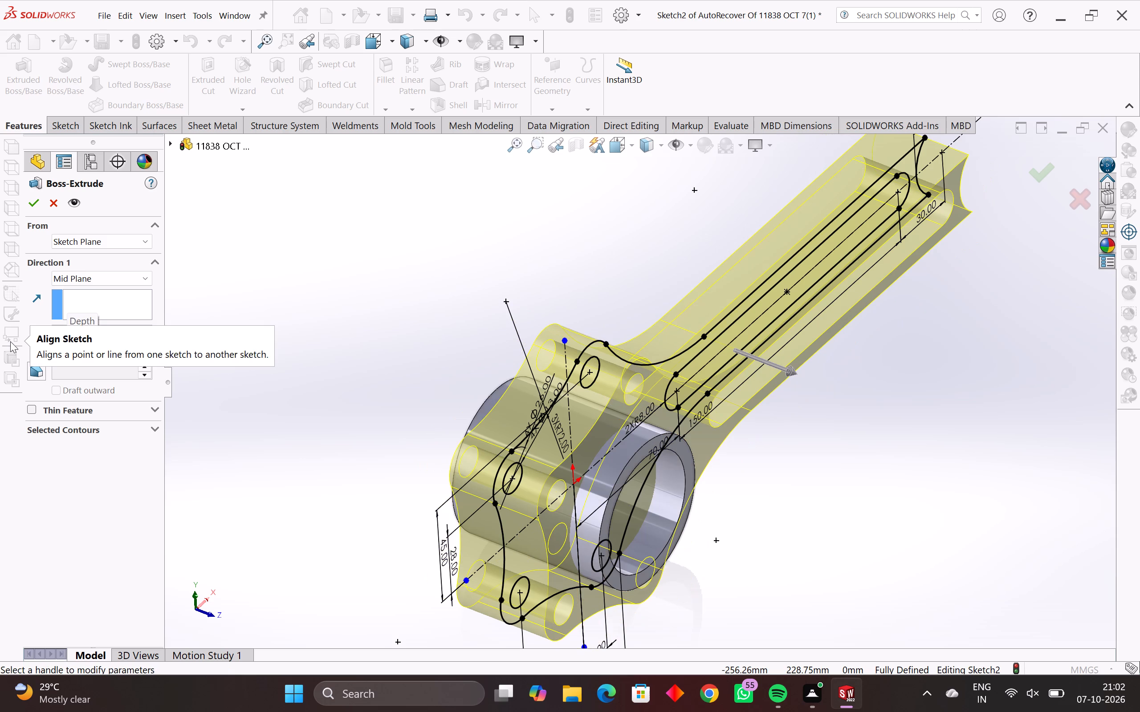
middle_click_drag(439, 295, 445, 300)
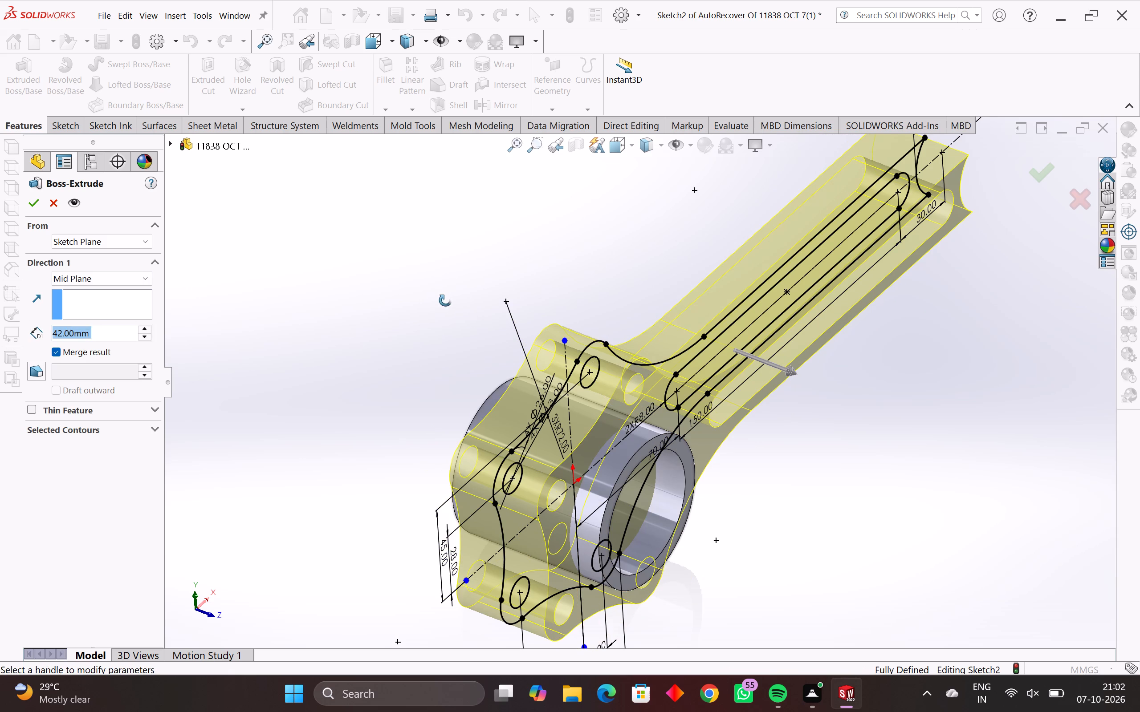
middle_click_drag(445, 300, 464, 356)
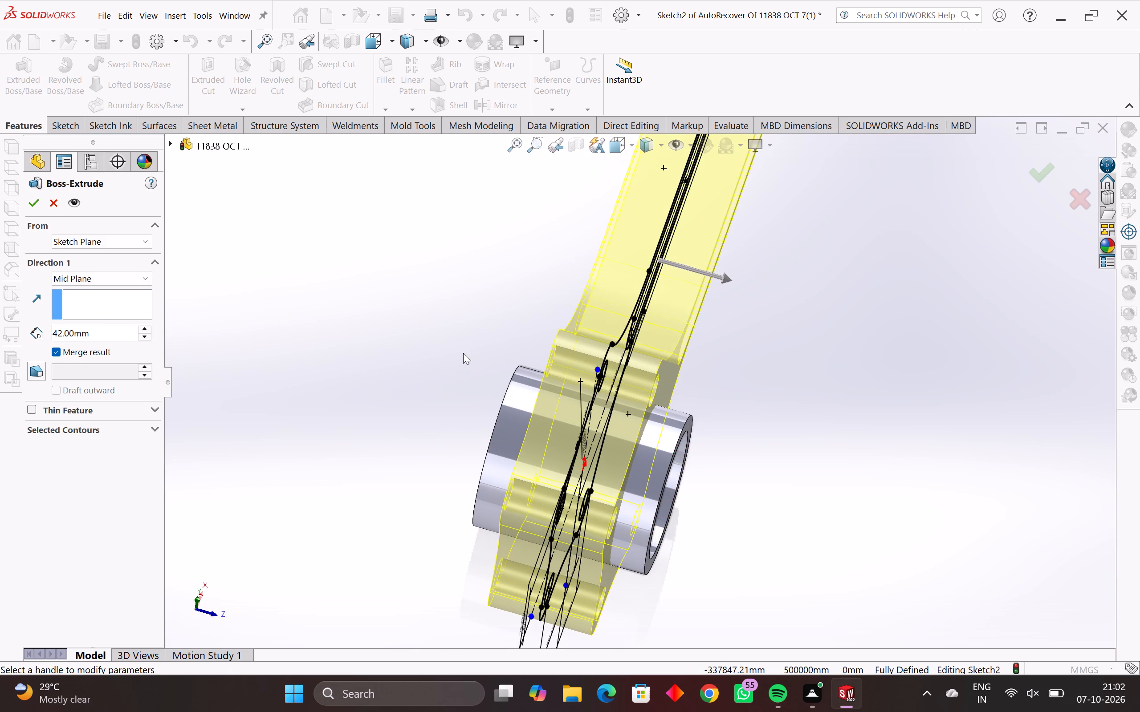
key("Return")
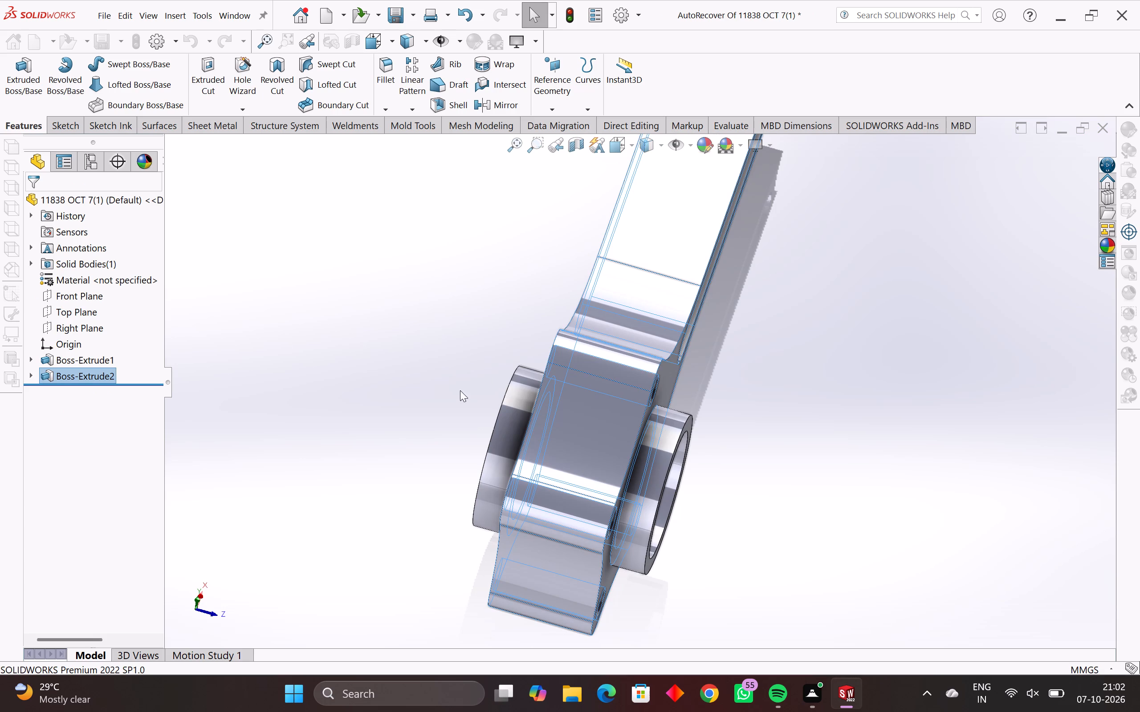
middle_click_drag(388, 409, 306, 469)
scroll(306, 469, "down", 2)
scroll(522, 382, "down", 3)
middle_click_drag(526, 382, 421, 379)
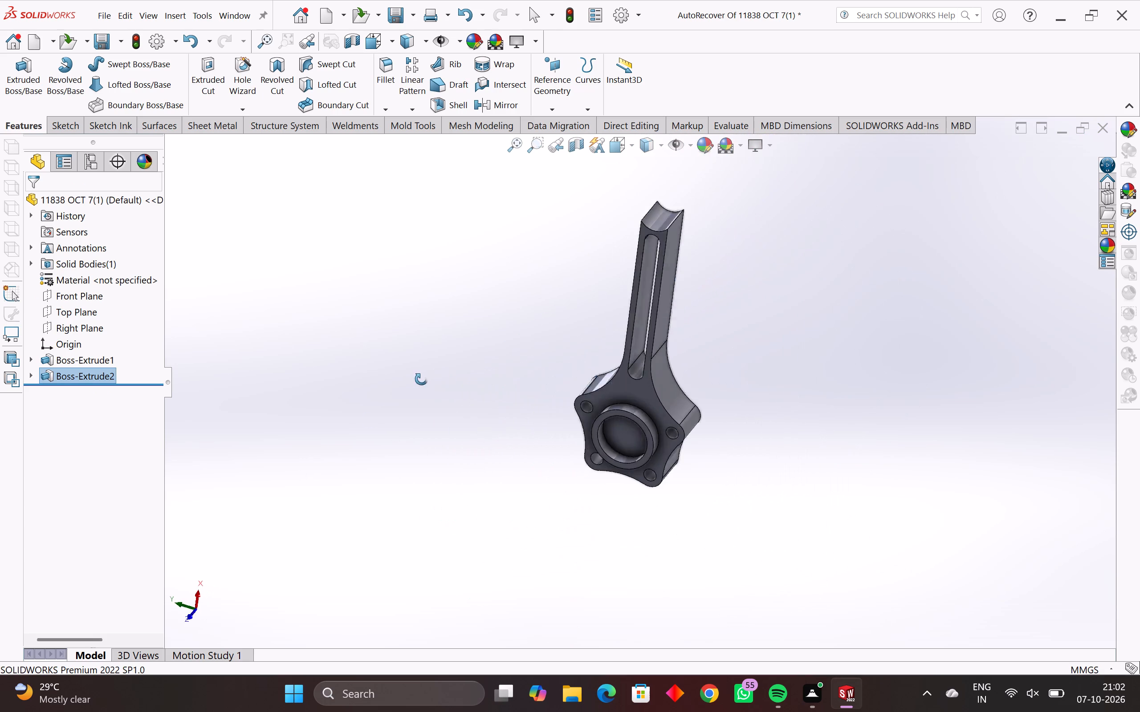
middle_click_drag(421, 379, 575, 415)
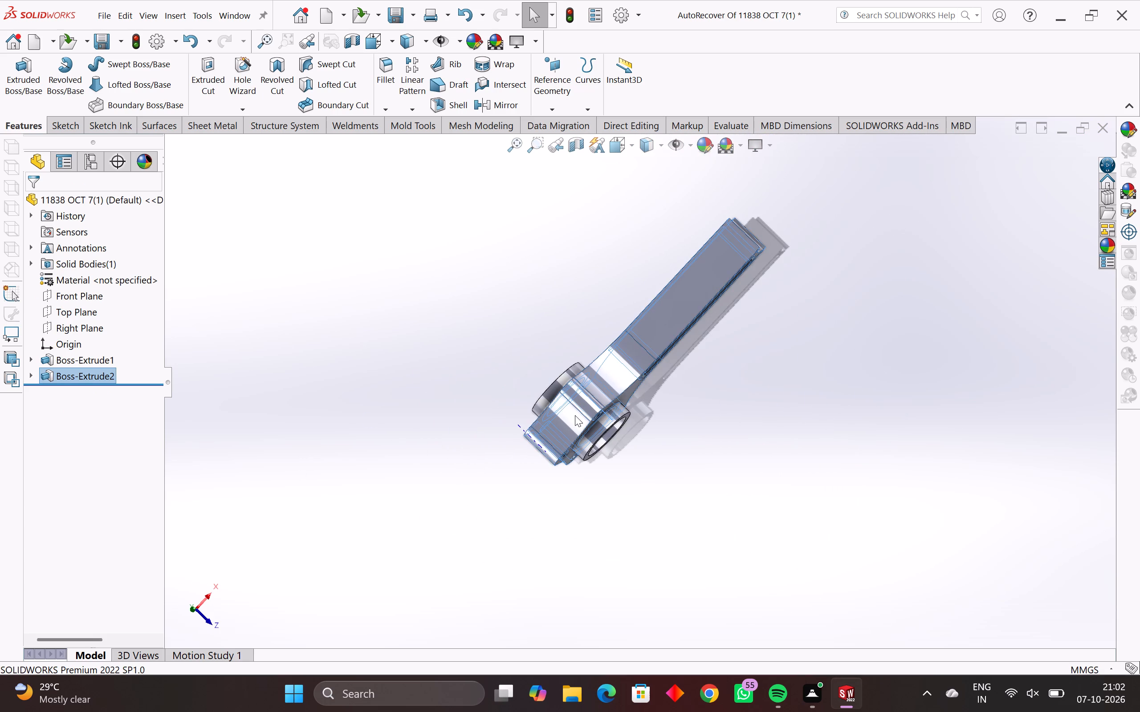
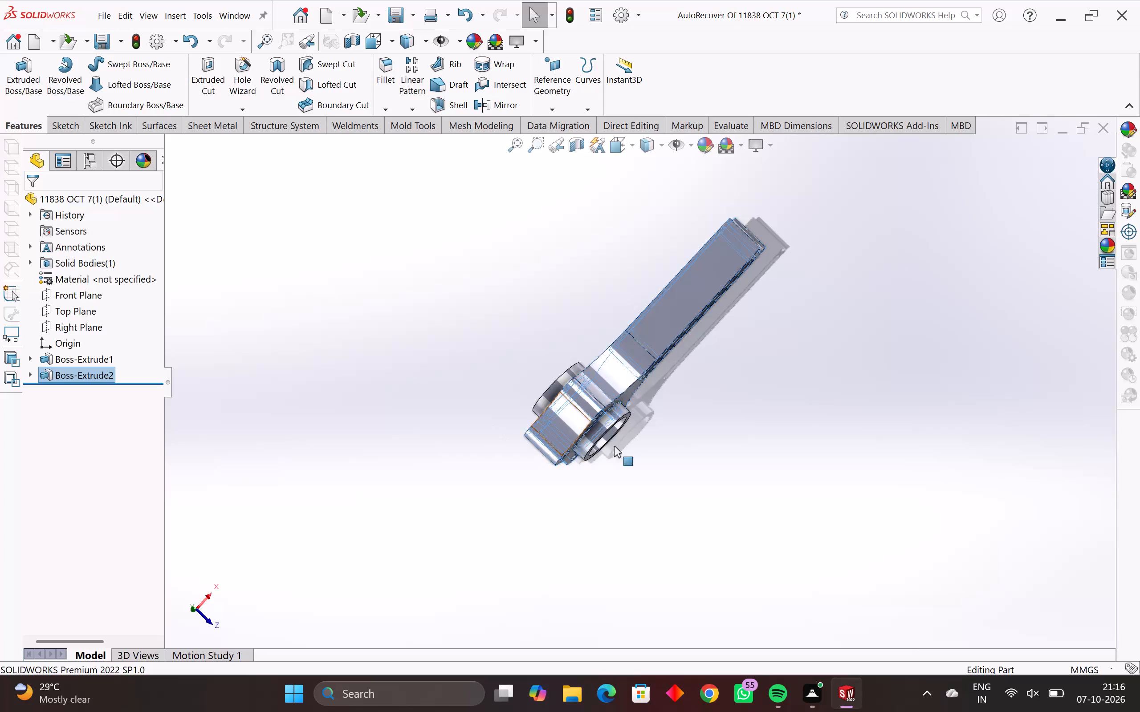
Examine the extruded ring, flange and slotted arm from several sides.
middle_click_drag(613, 446, 633, 624)
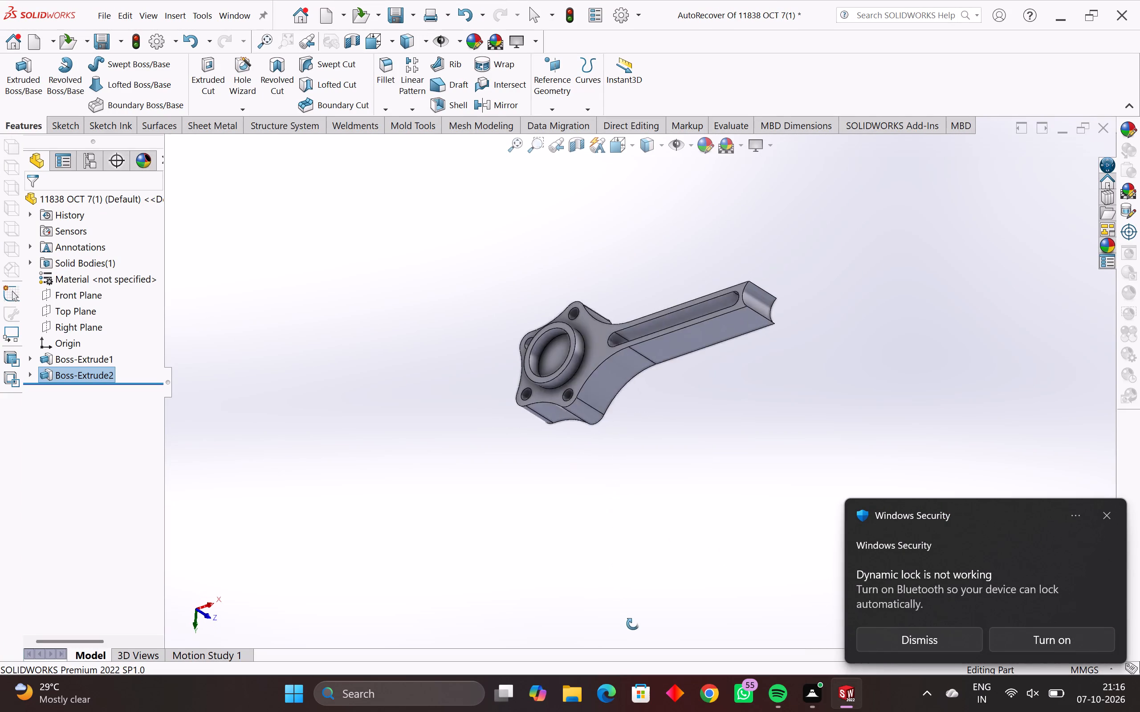
middle_click_drag(633, 624, 634, 625)
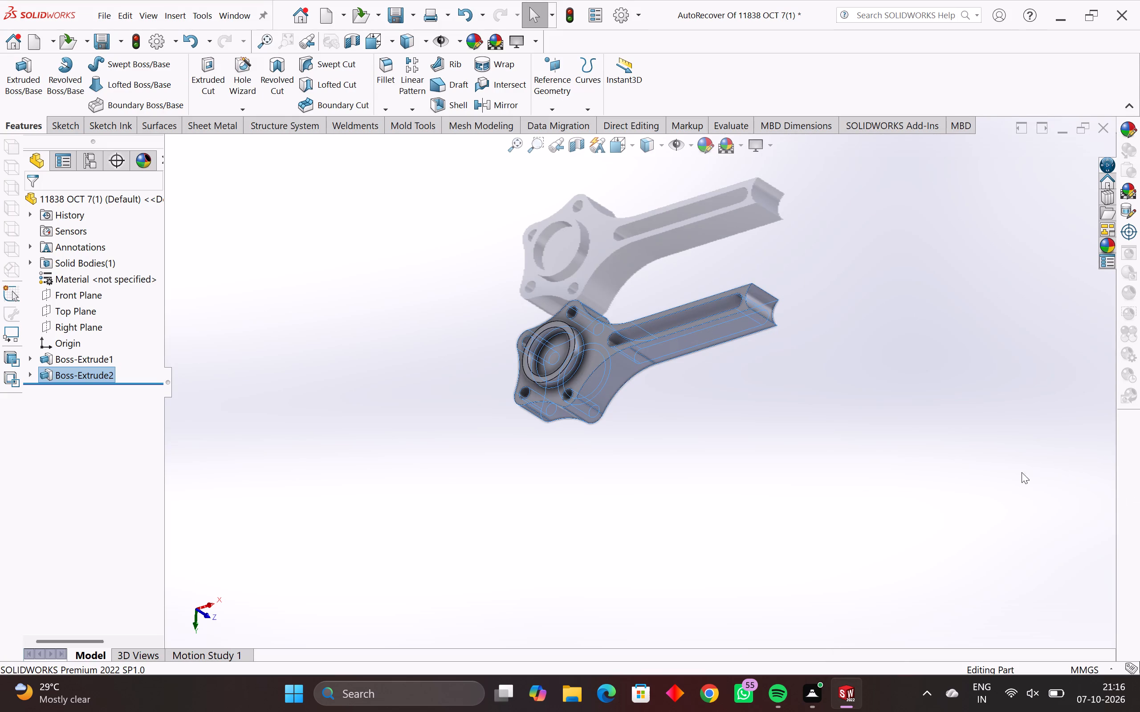
middle_click_drag(753, 356, 838, 423)
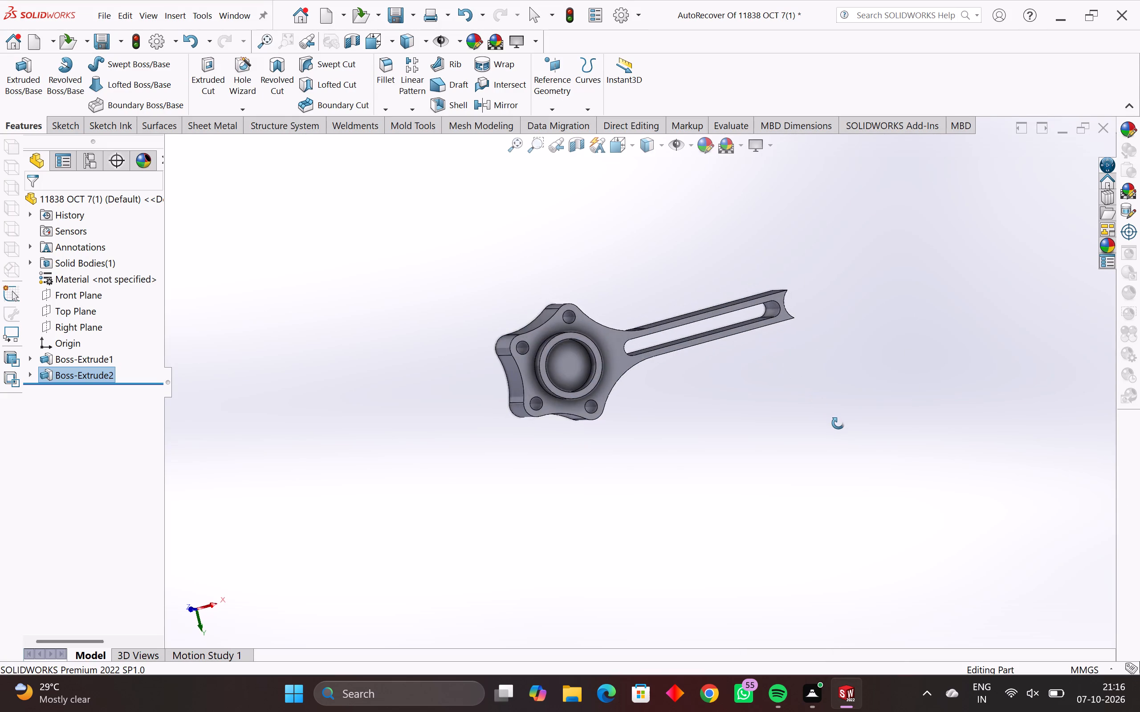
middle_click_drag(838, 423, 824, 424)
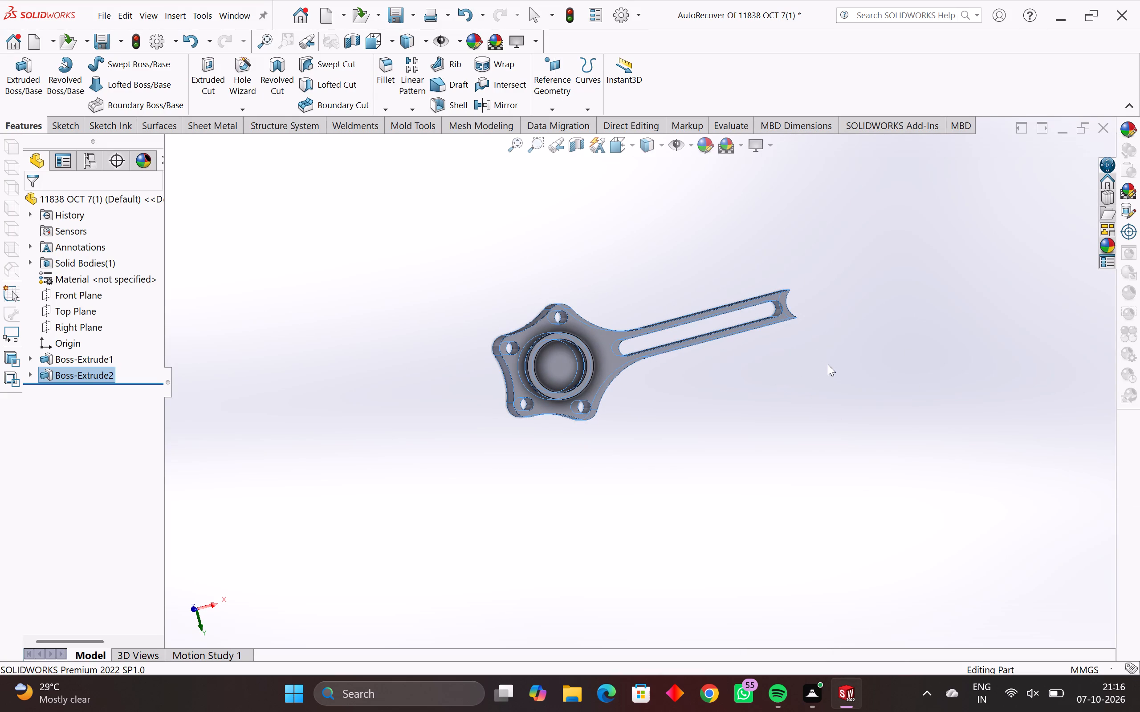
middle_click_drag(773, 339, 805, 393)
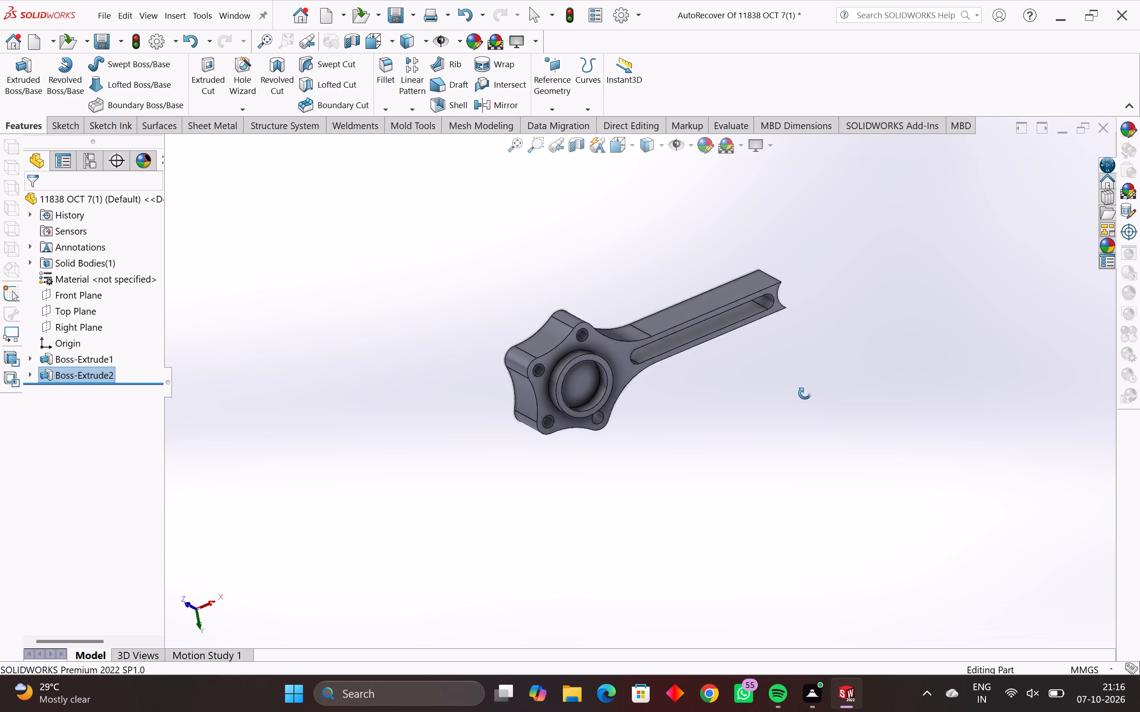
middle_click_drag(805, 393, 767, 398)
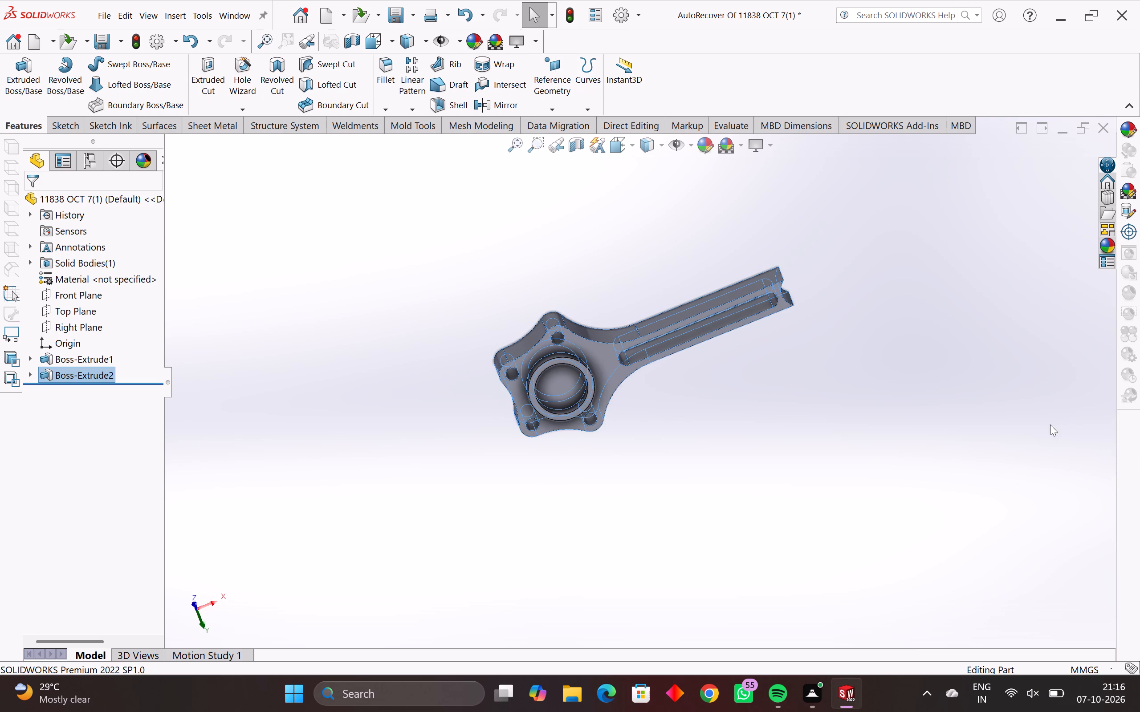
middle_click_drag(786, 341, 800, 498)
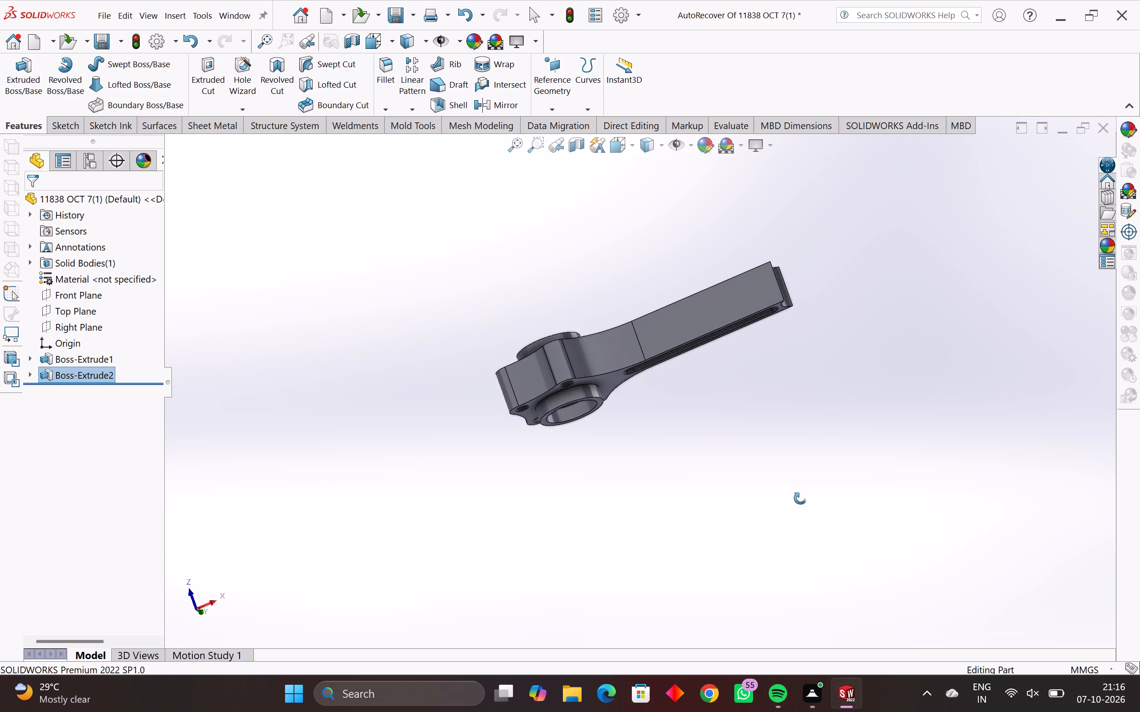
middle_click_drag(800, 498, 795, 495)
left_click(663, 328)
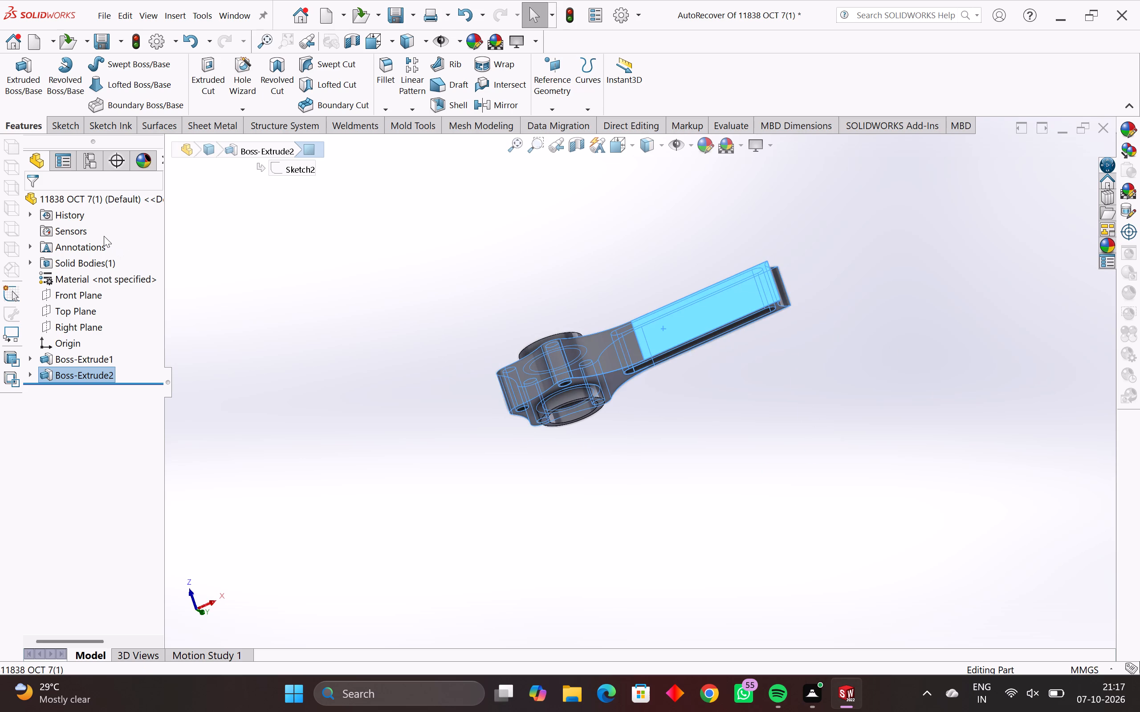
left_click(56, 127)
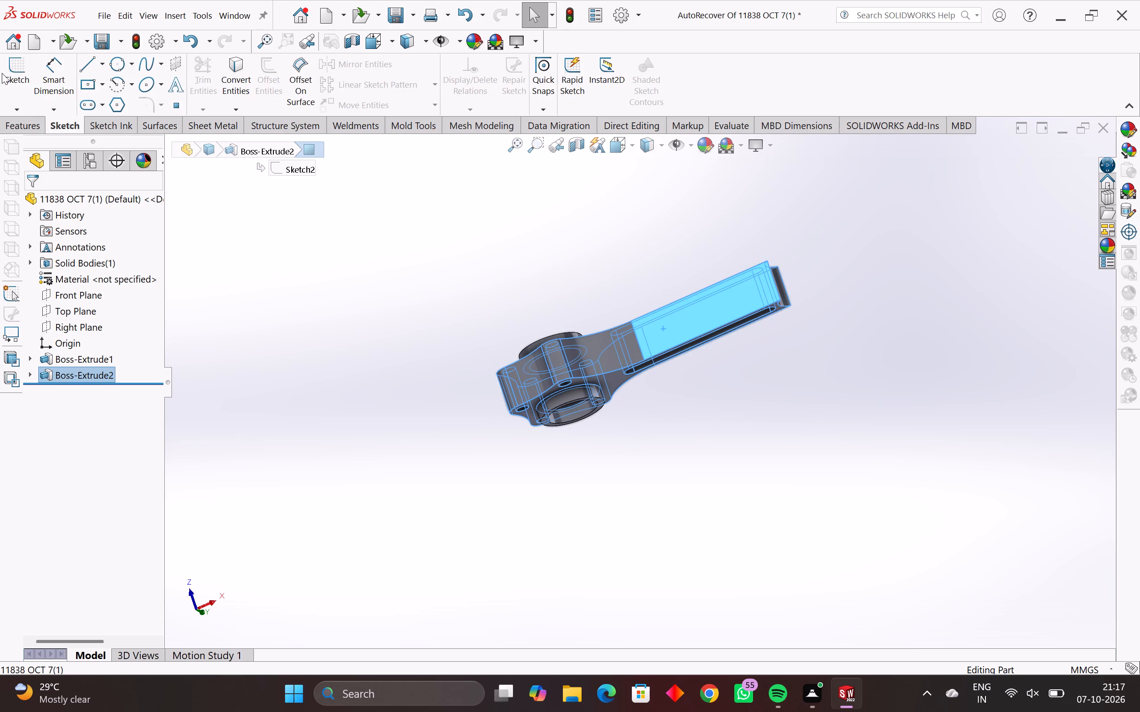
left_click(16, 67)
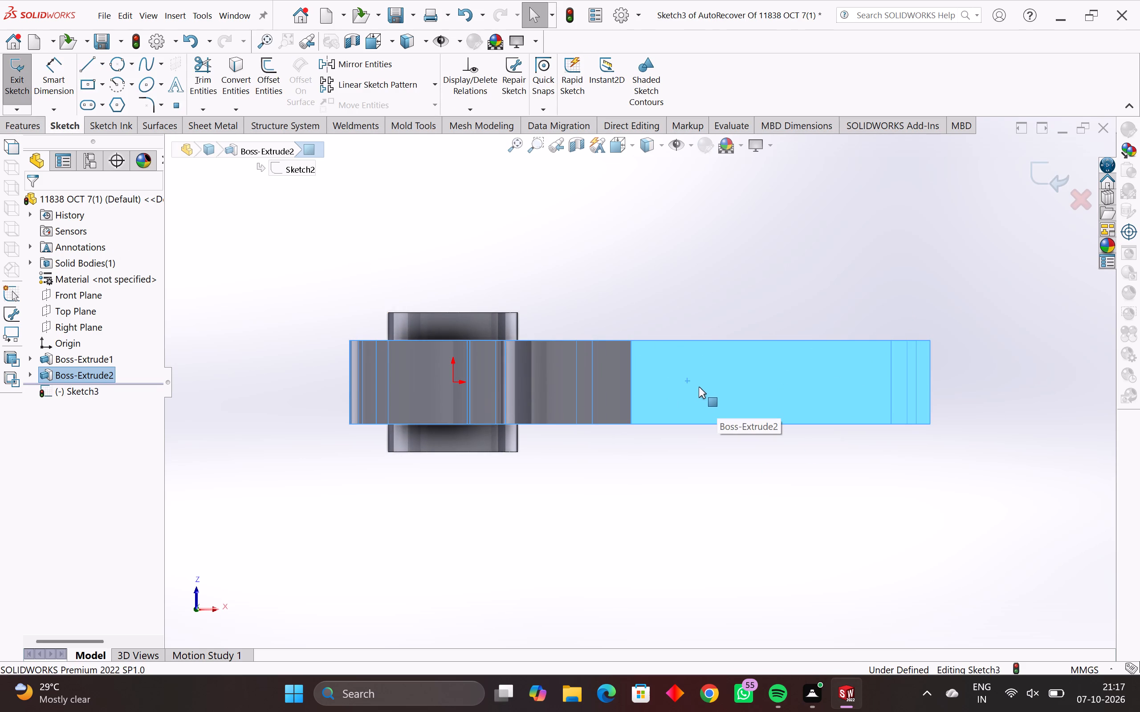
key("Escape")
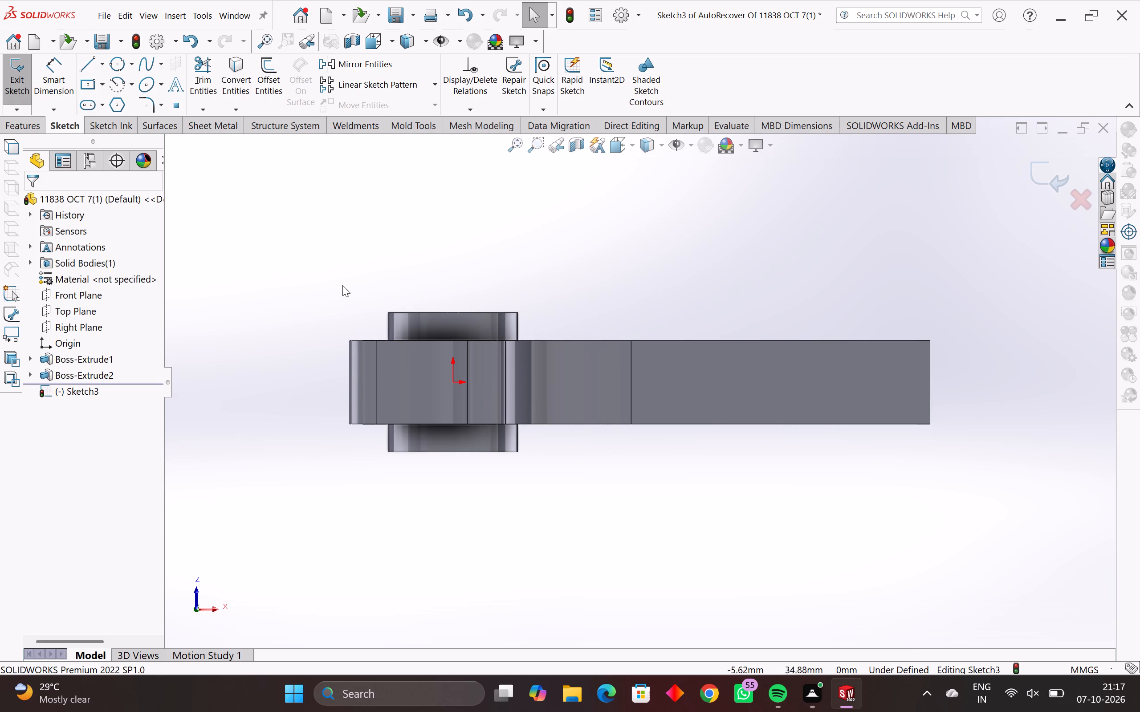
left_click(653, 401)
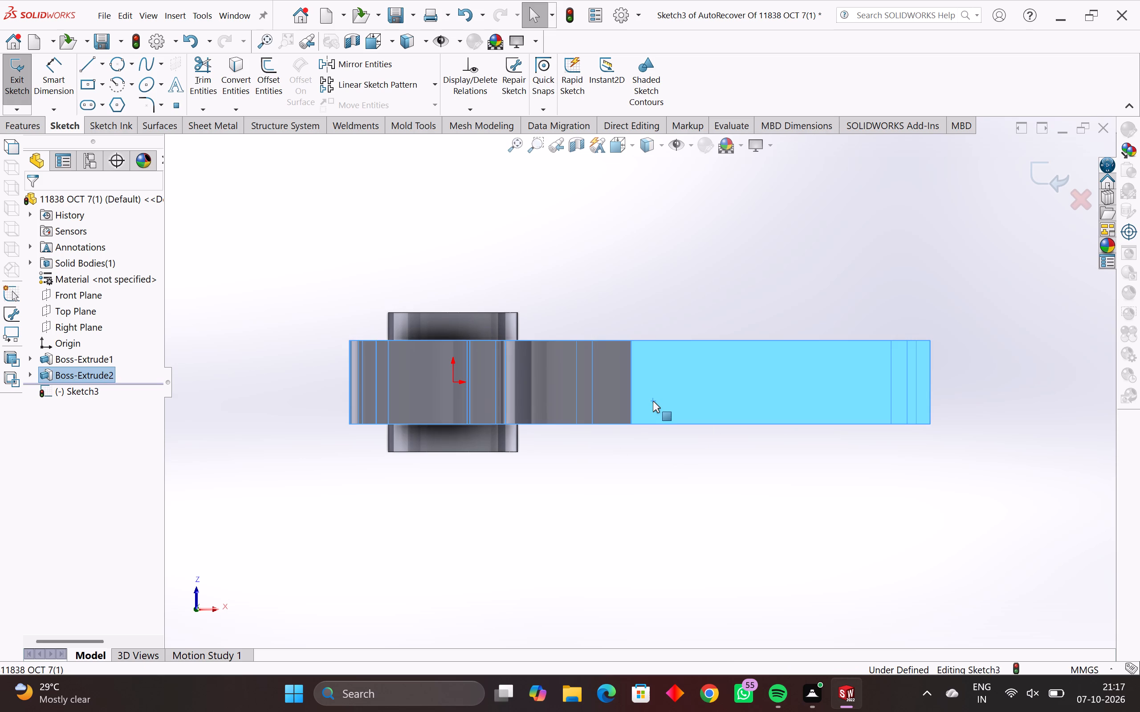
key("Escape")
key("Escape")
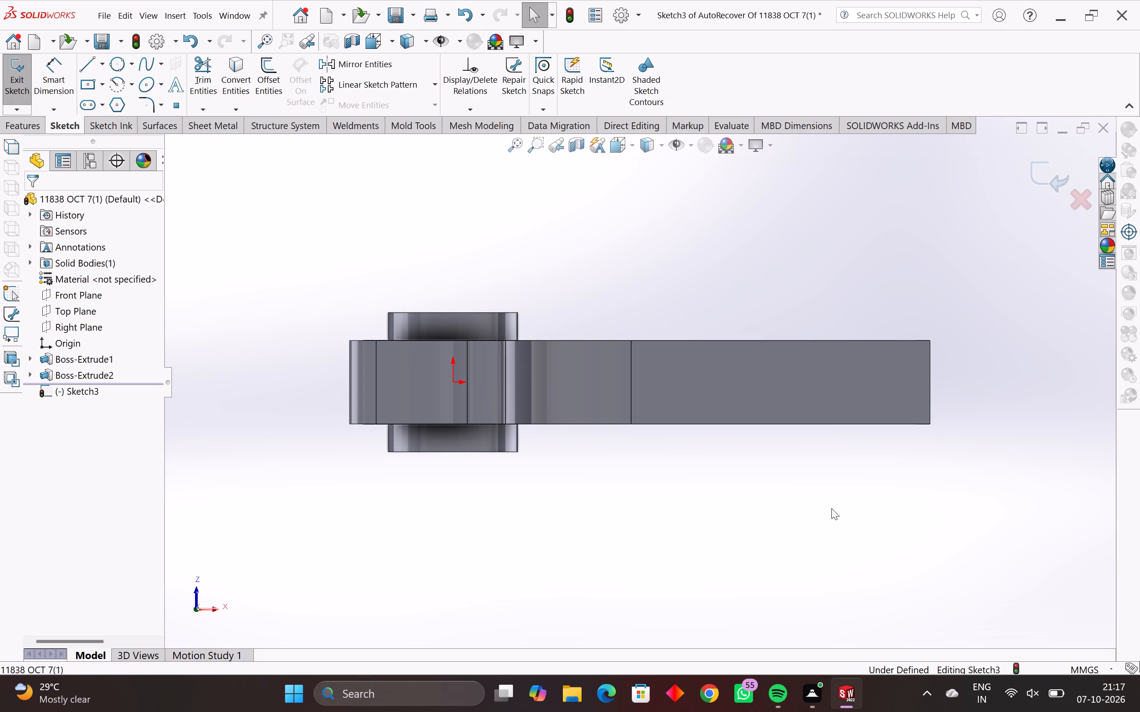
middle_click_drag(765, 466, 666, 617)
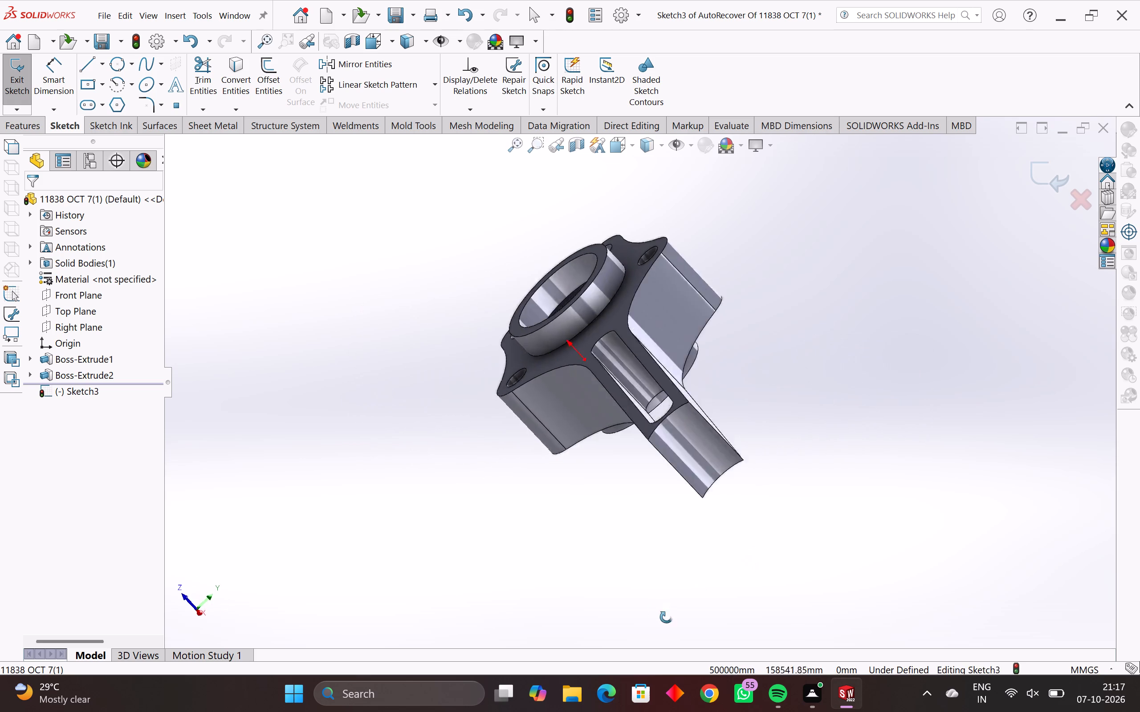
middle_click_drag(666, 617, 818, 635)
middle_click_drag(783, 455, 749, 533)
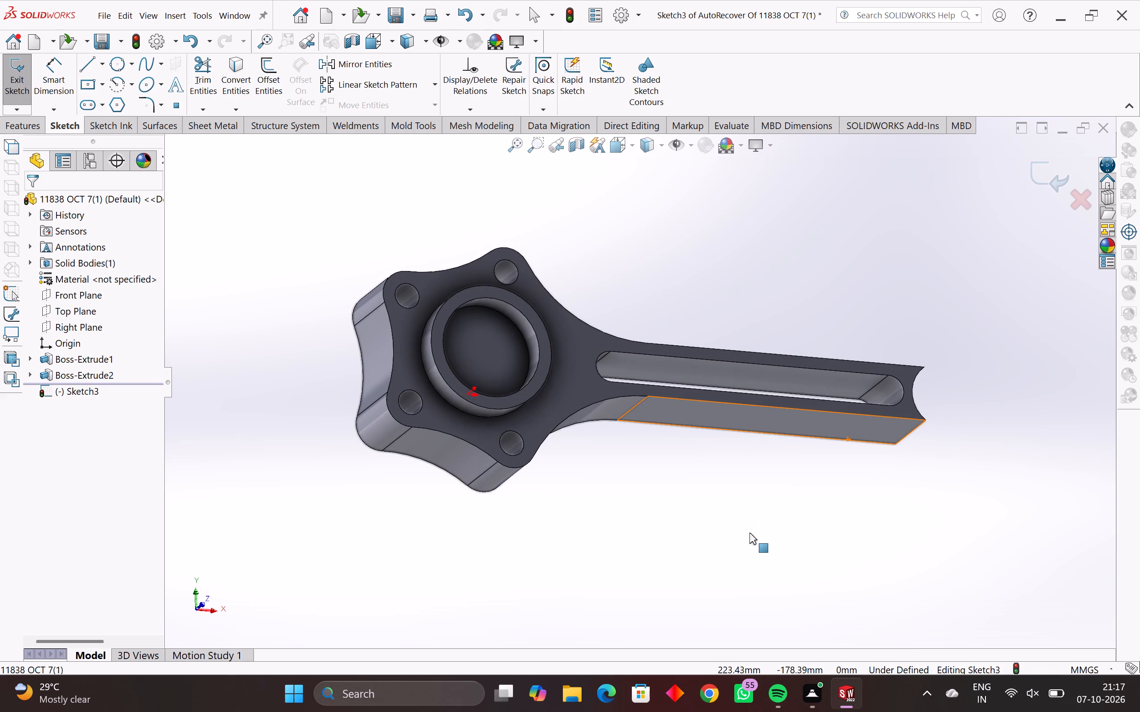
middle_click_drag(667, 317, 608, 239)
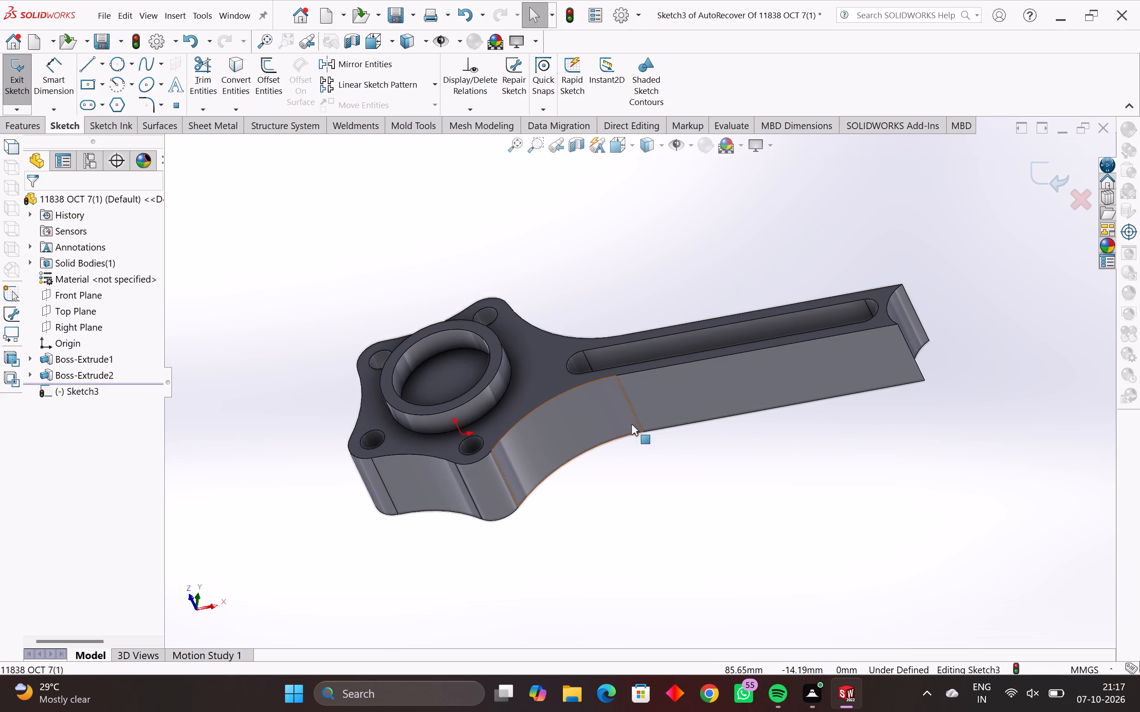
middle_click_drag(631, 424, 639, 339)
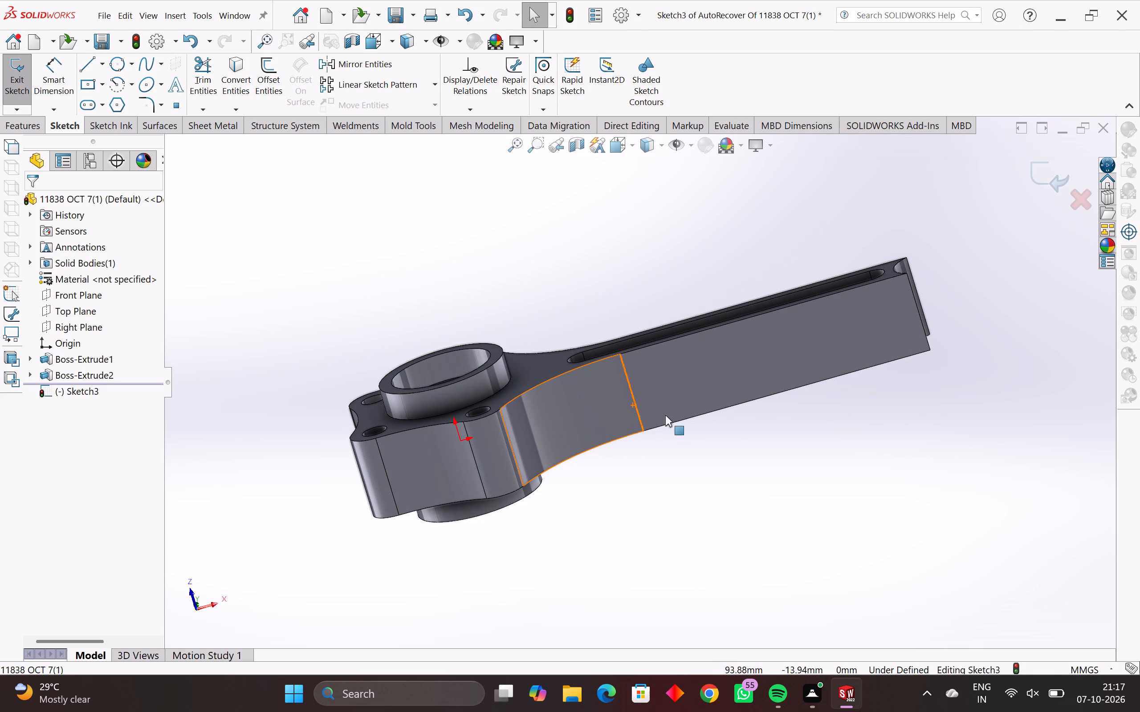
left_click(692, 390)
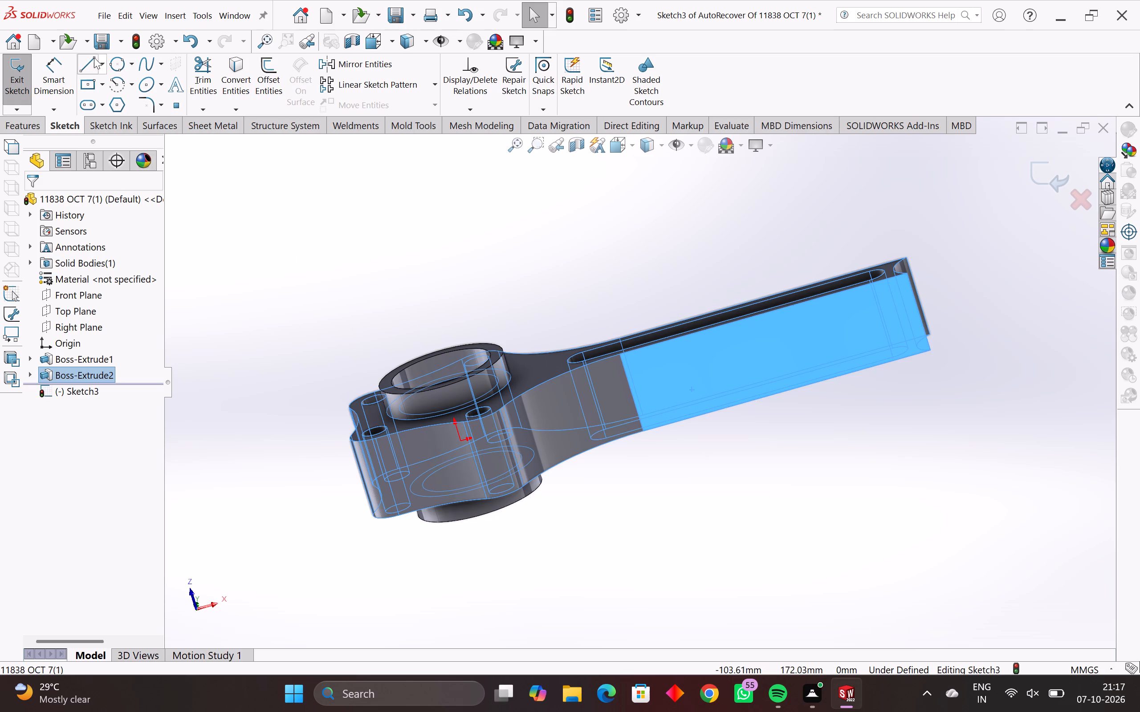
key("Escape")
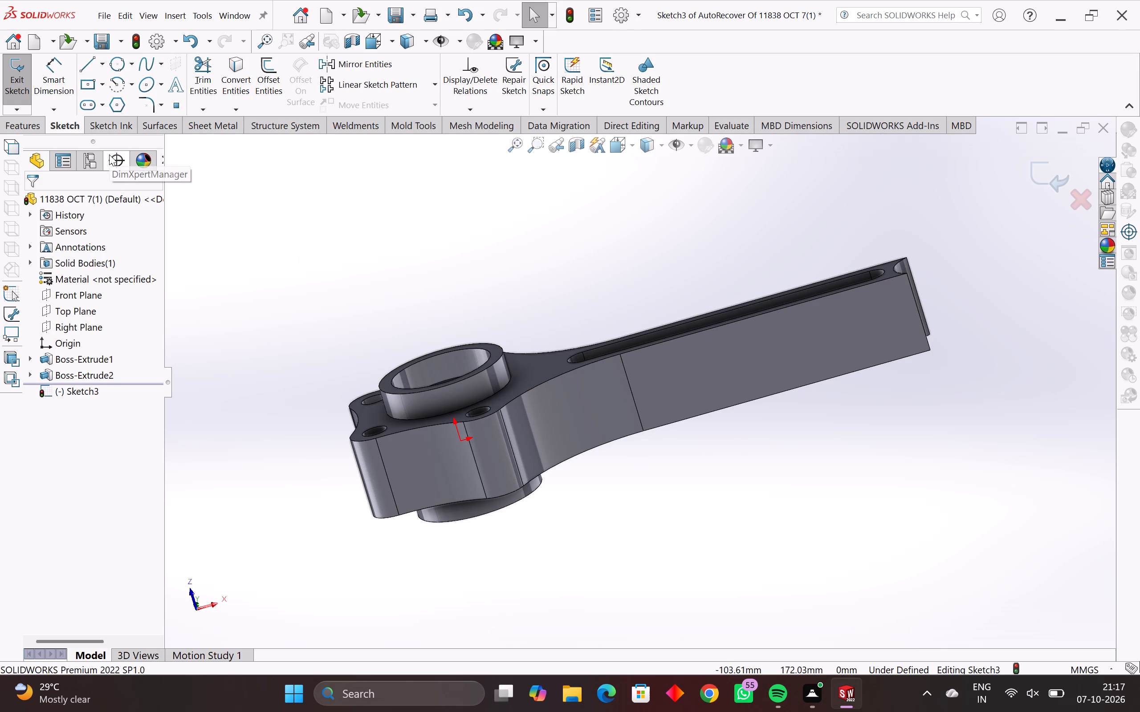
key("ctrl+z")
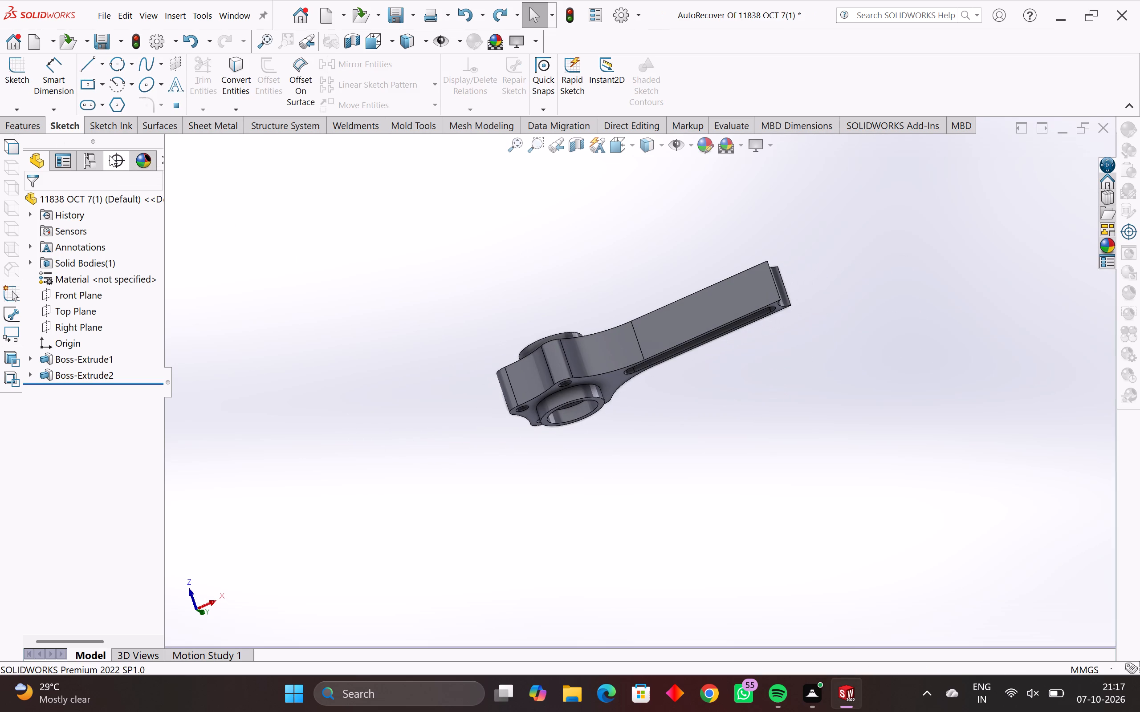
Start a new sketch on the flat lower side face of the slotted arm.
left_click(706, 307)
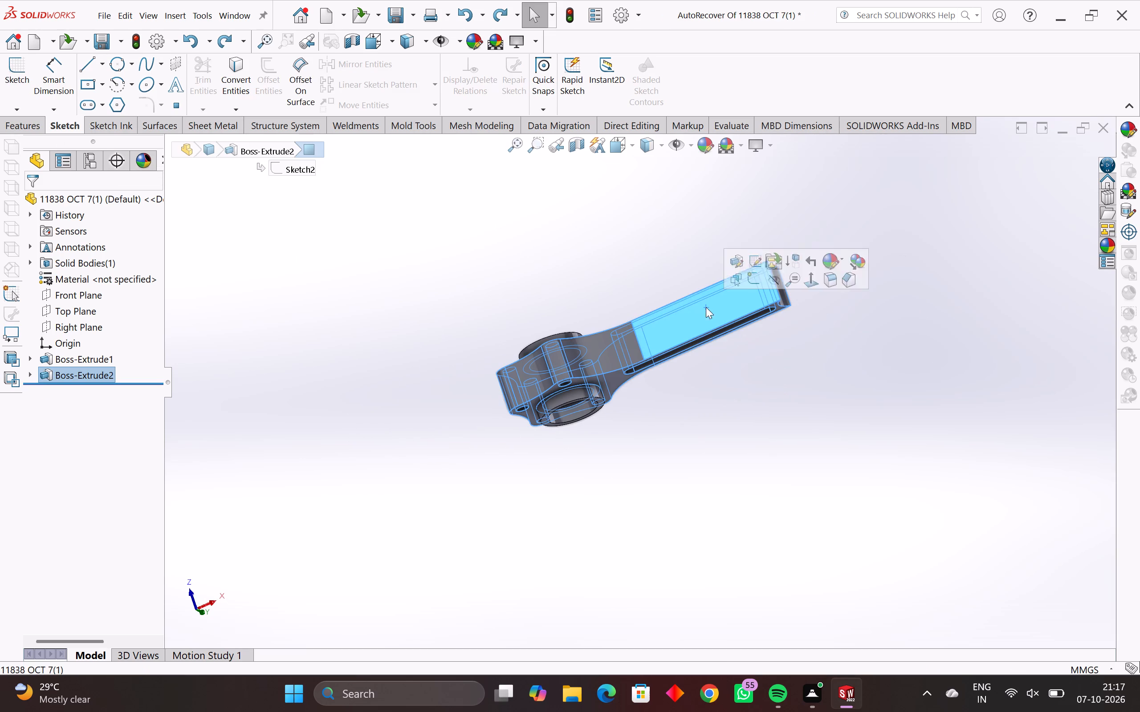
left_click(16, 62)
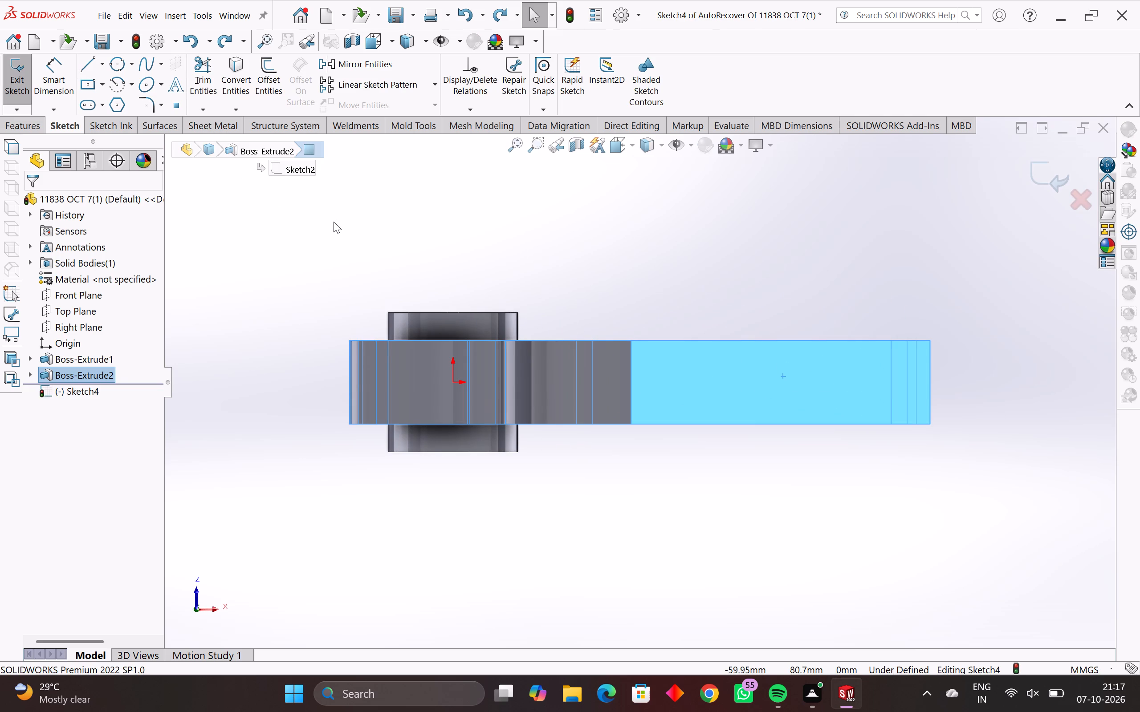
key("Escape")
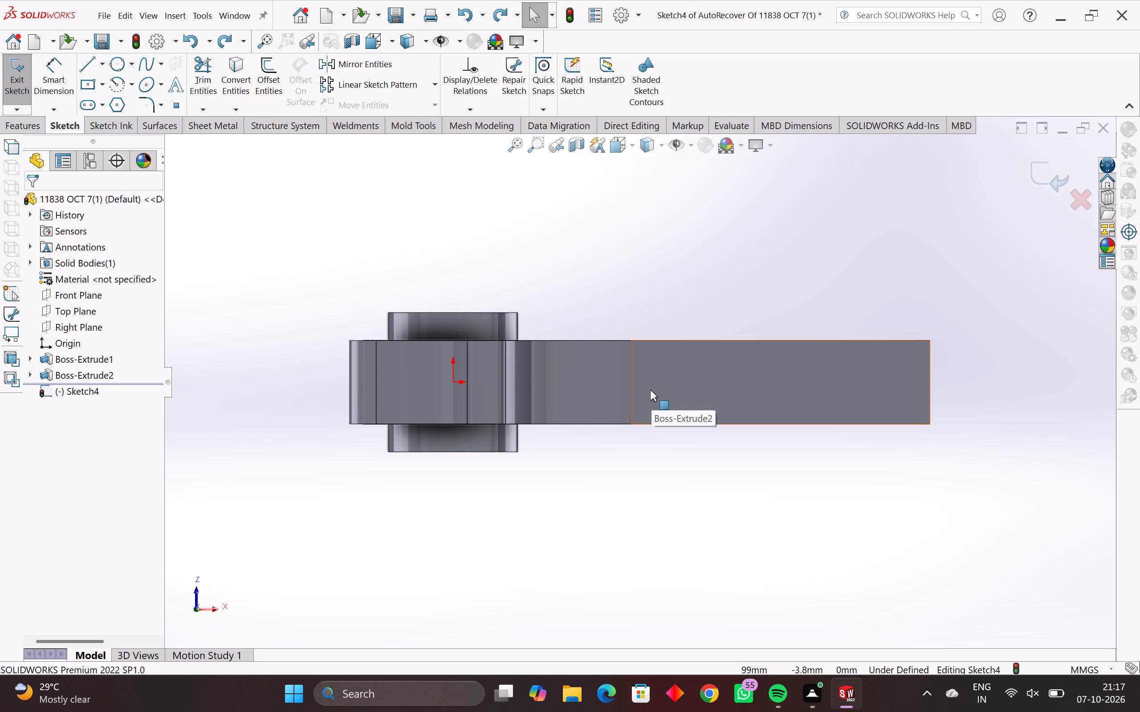
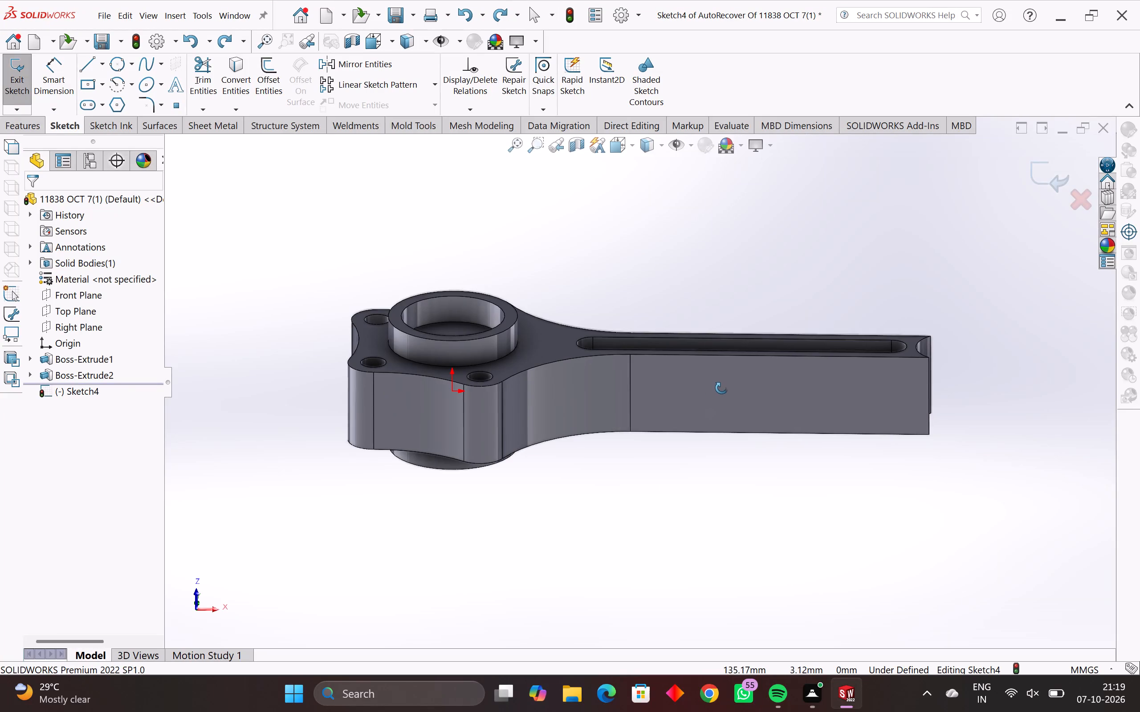
Sketch connected lines on the arm's side face: about 150 mm along its upper edge, 7 mm down the free end, 128 mm back toward the ring.
scroll(903, 387, "up", 4)
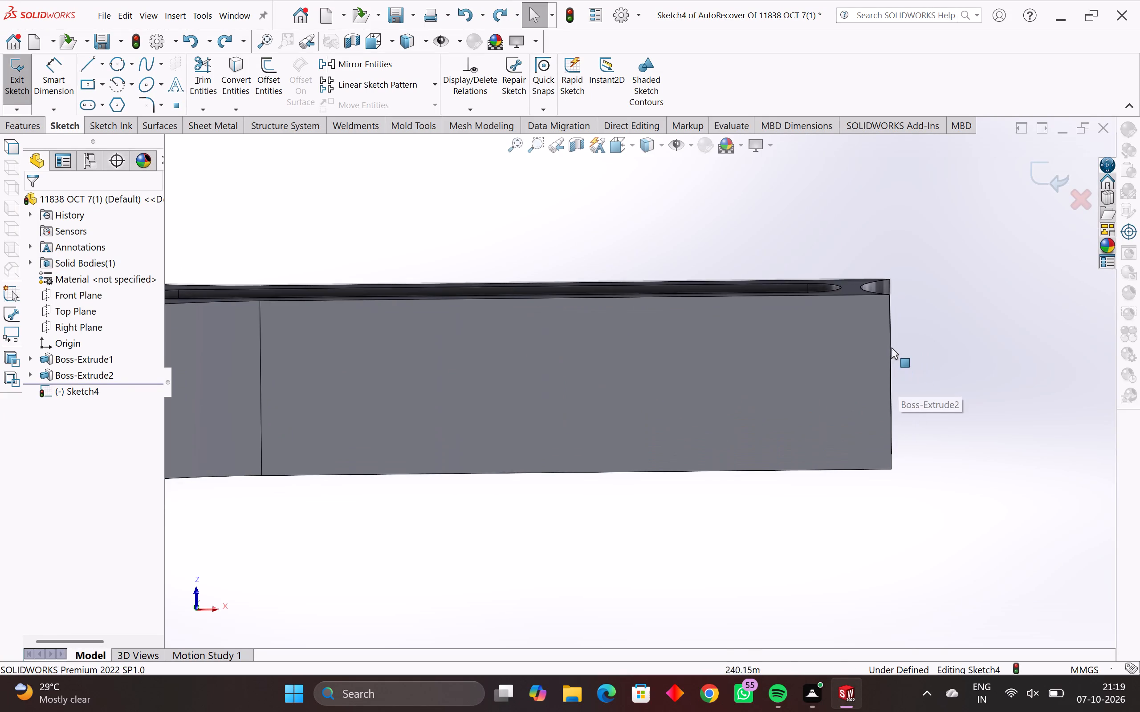
scroll(886, 336, "up", 1)
middle_click_drag(886, 336, 884, 323)
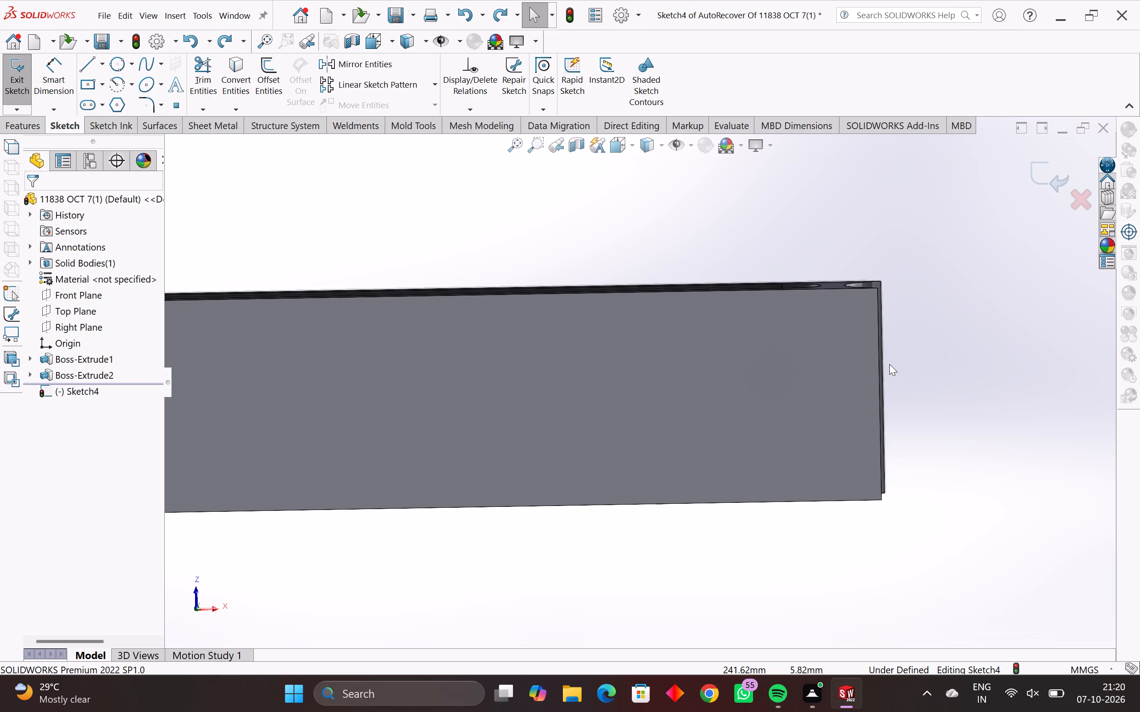
scroll(822, 331, "down", 4)
scroll(600, 389, "down", 3)
scroll(582, 381, "up", 3)
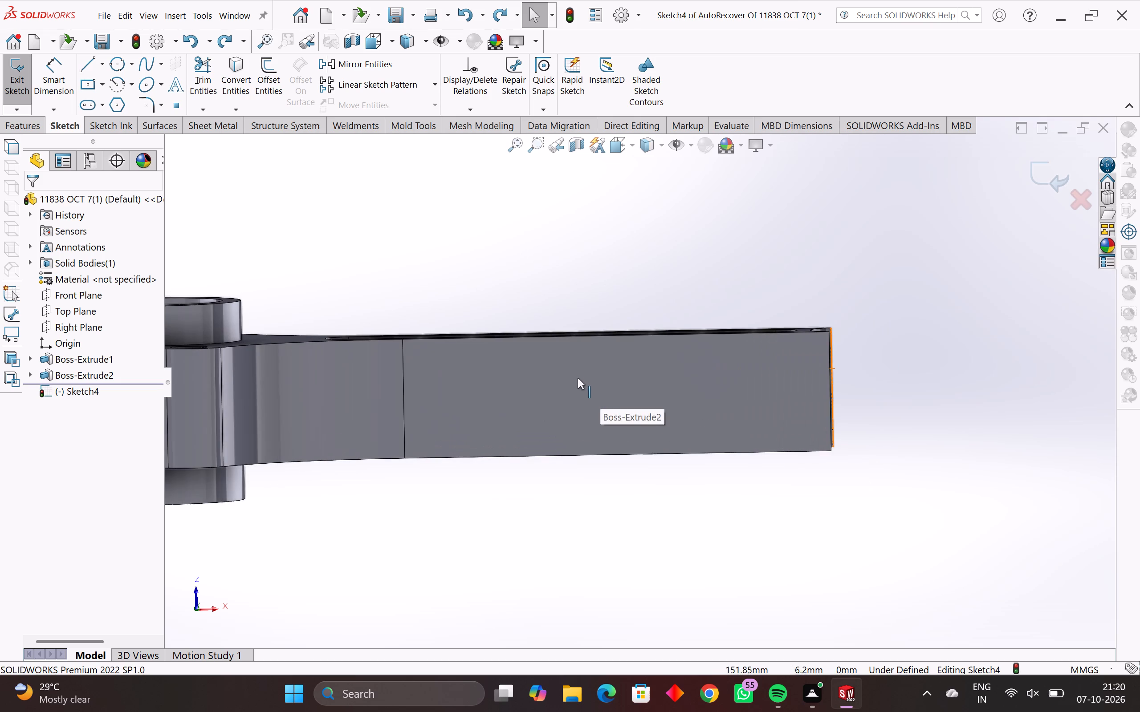
scroll(883, 365, "up", 3)
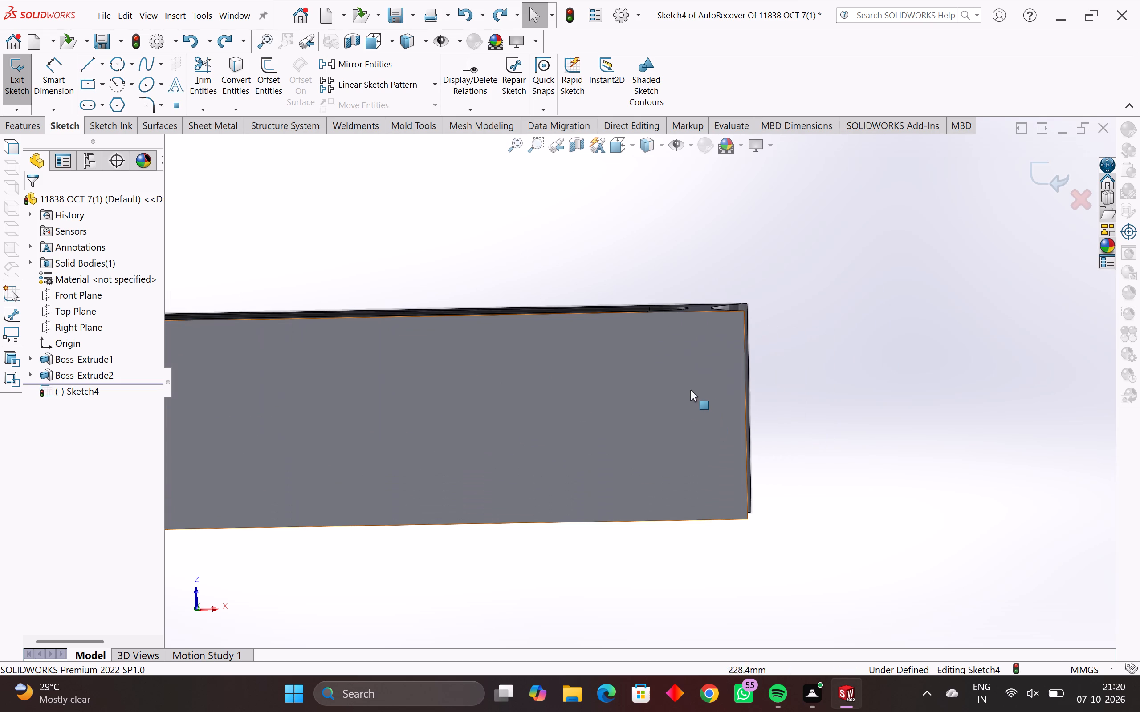
middle_click_drag(690, 390, 719, 384)
scroll(719, 384, "down", 1)
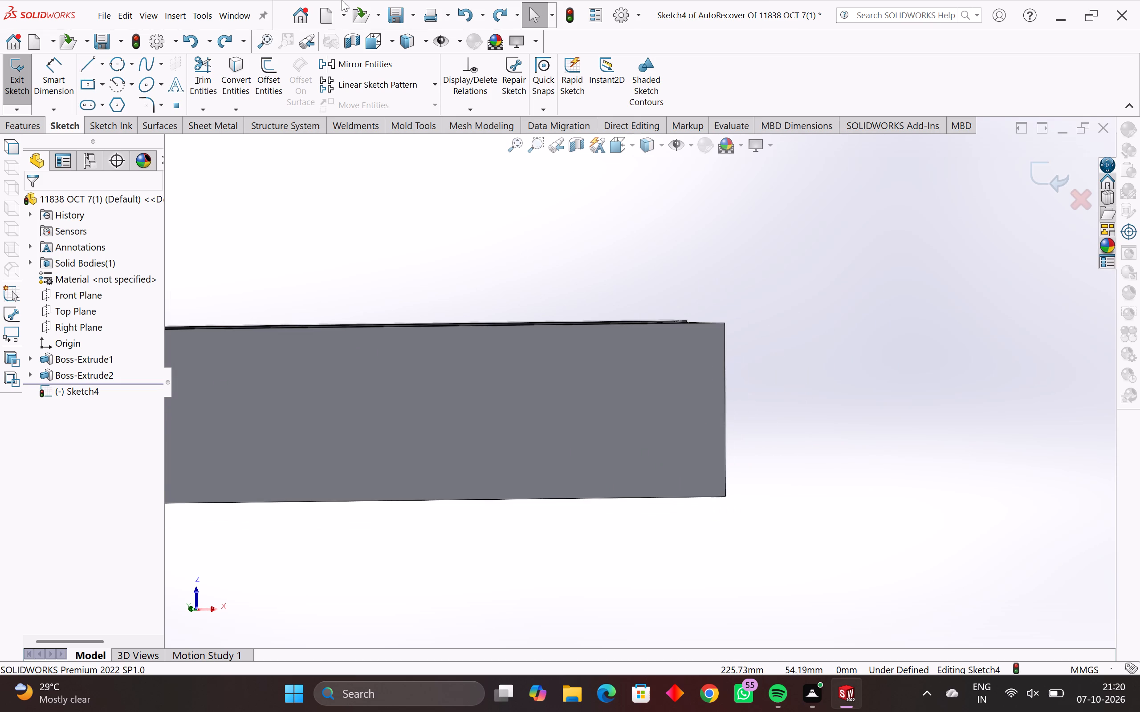
left_click(86, 59)
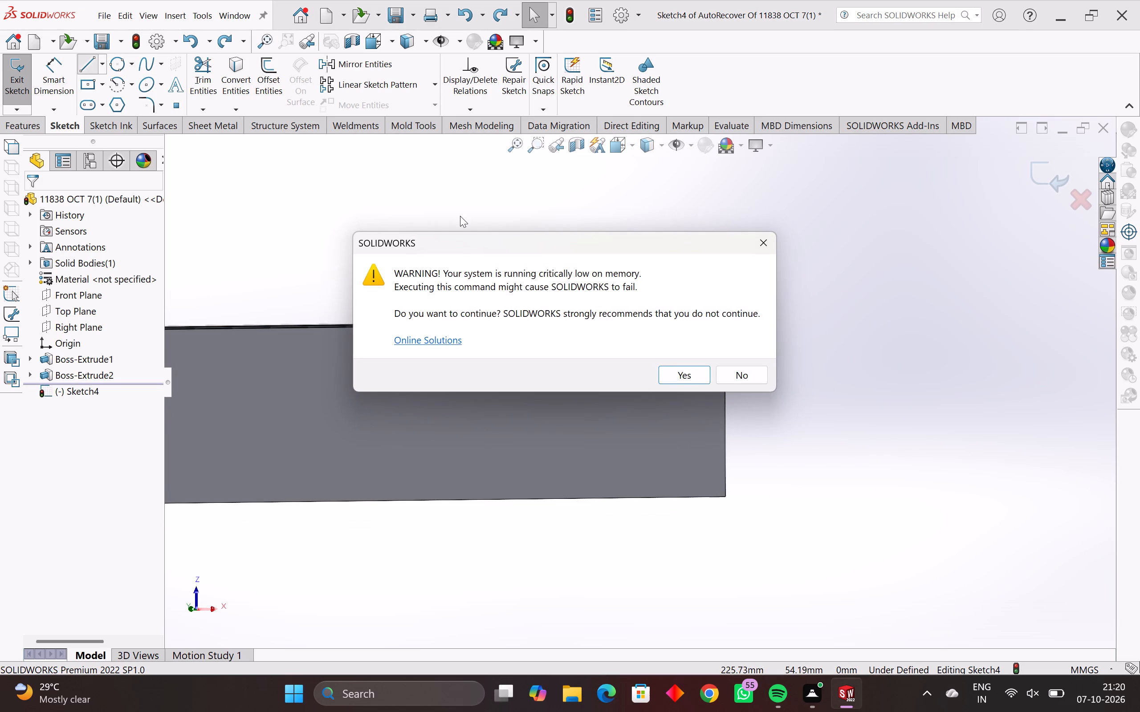
left_click(677, 373)
scroll(732, 342, "up", 3)
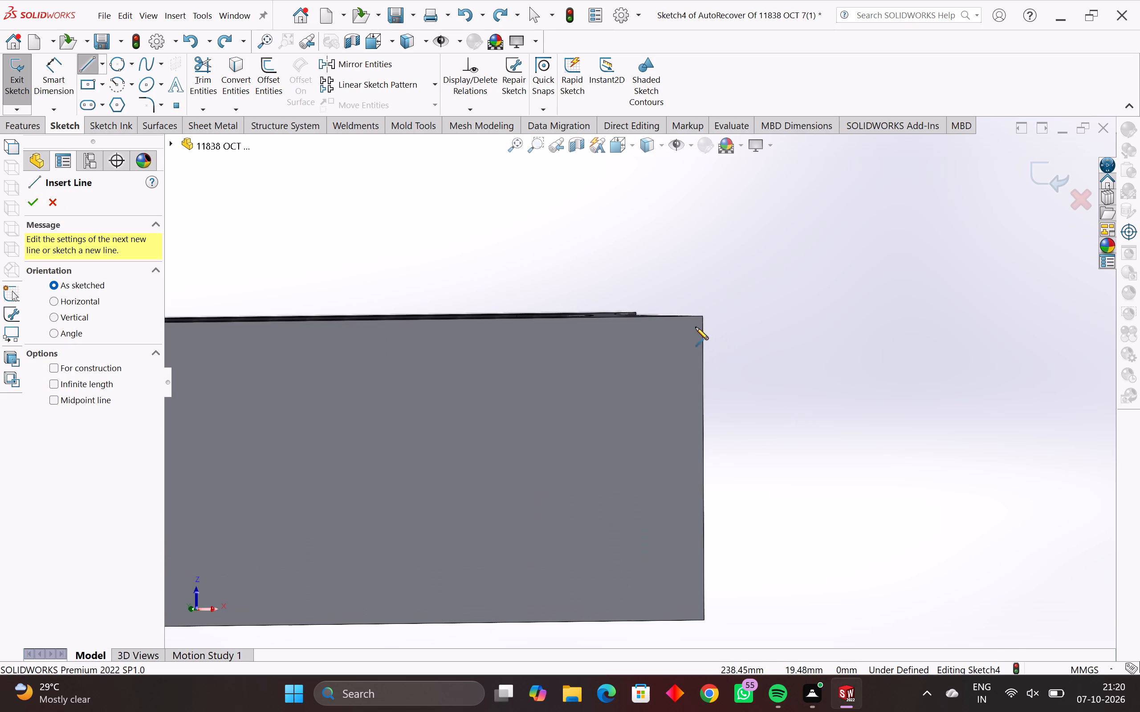
scroll(703, 338, "down", 5)
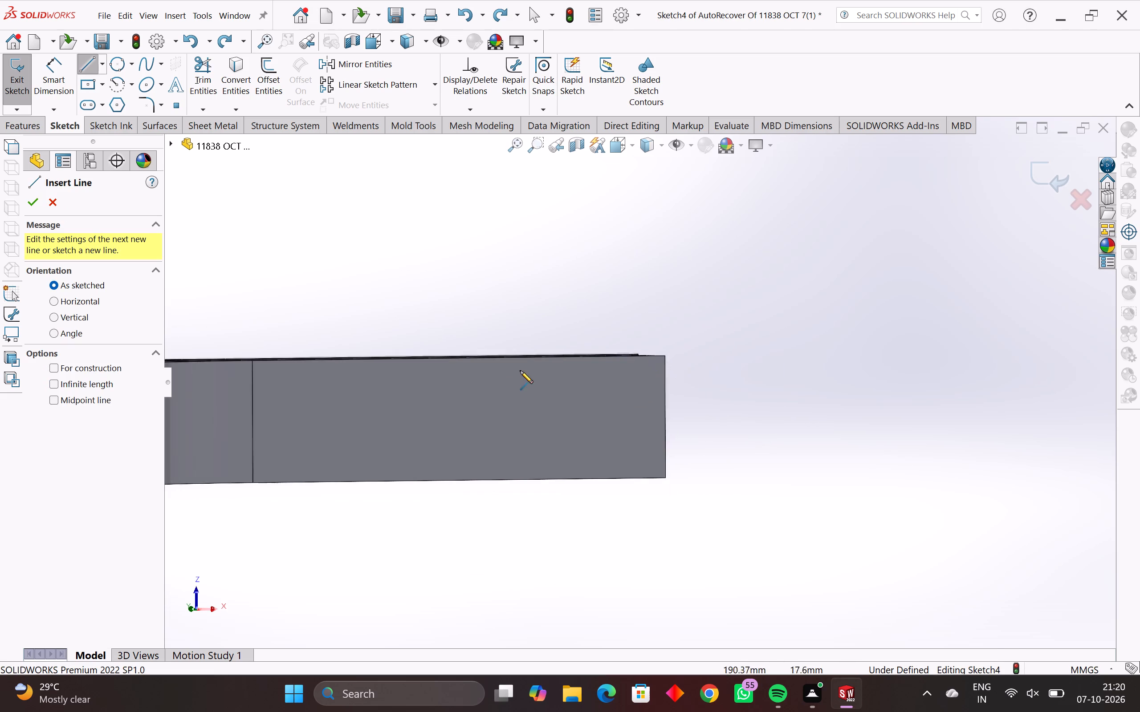
scroll(516, 374, "down", 2)
scroll(368, 381, "up", 3)
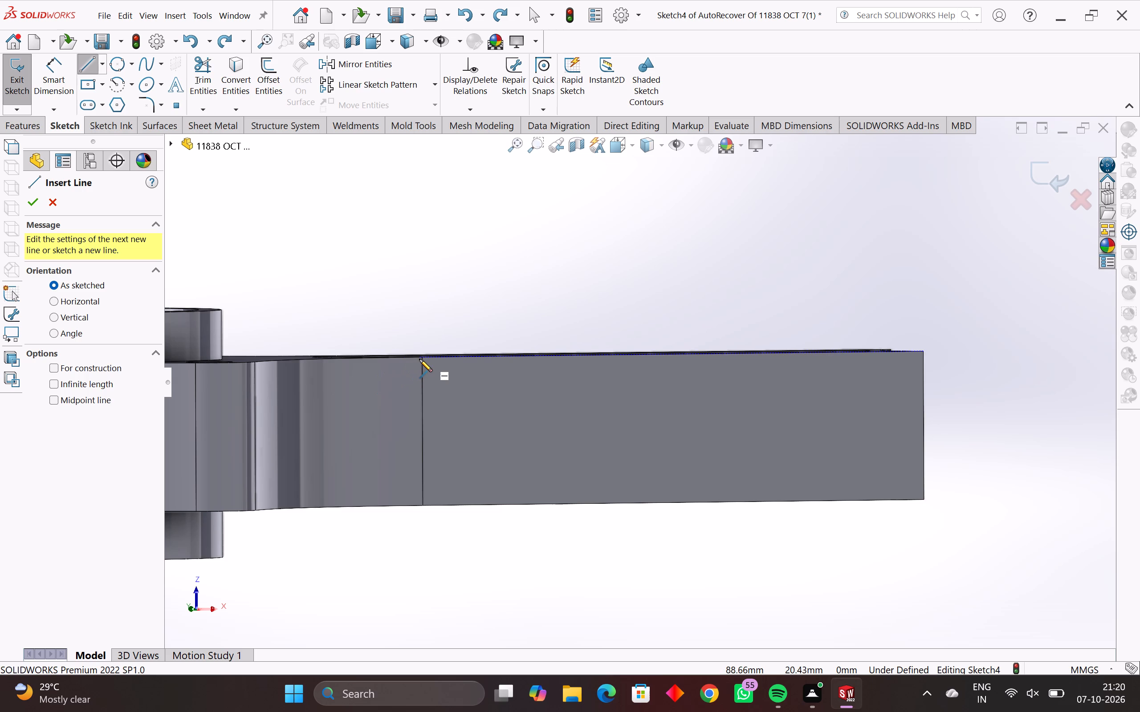
left_click(423, 357)
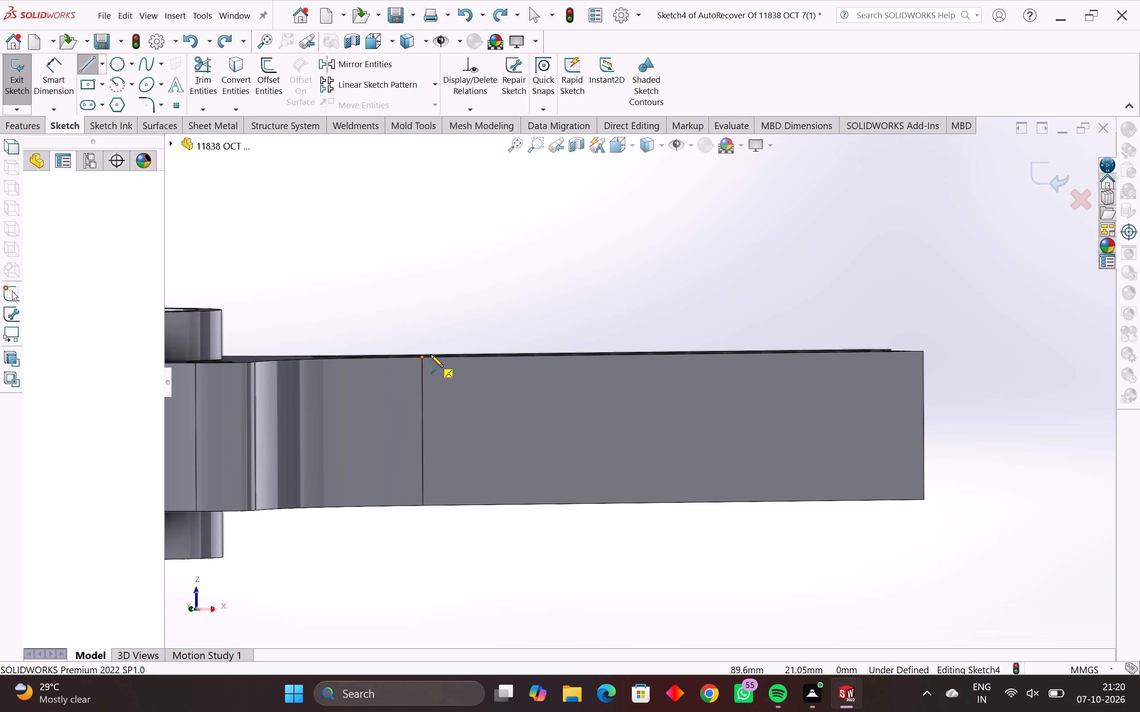
left_click(923, 351)
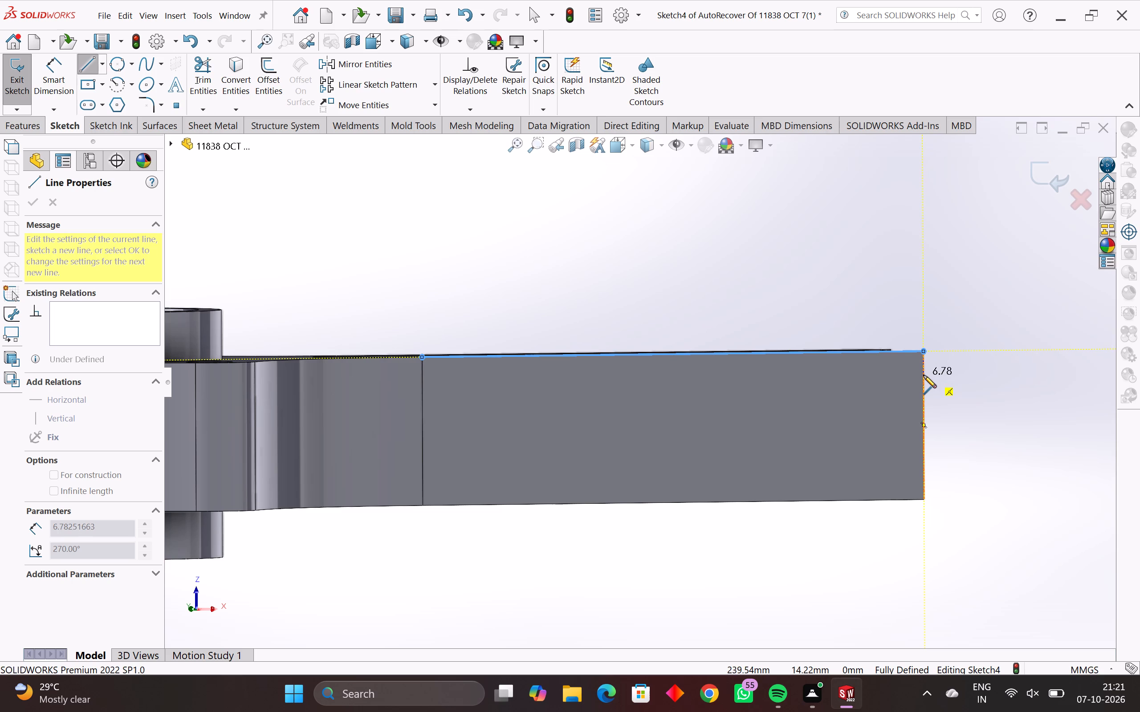
left_click(924, 375)
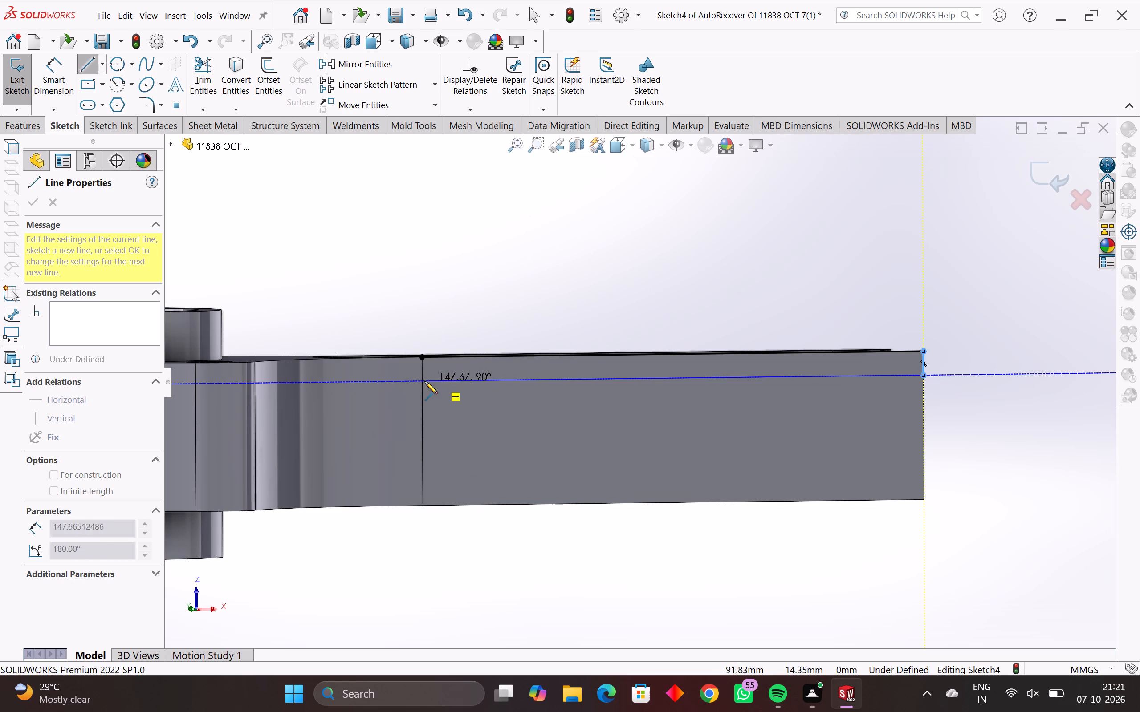
left_click(496, 381)
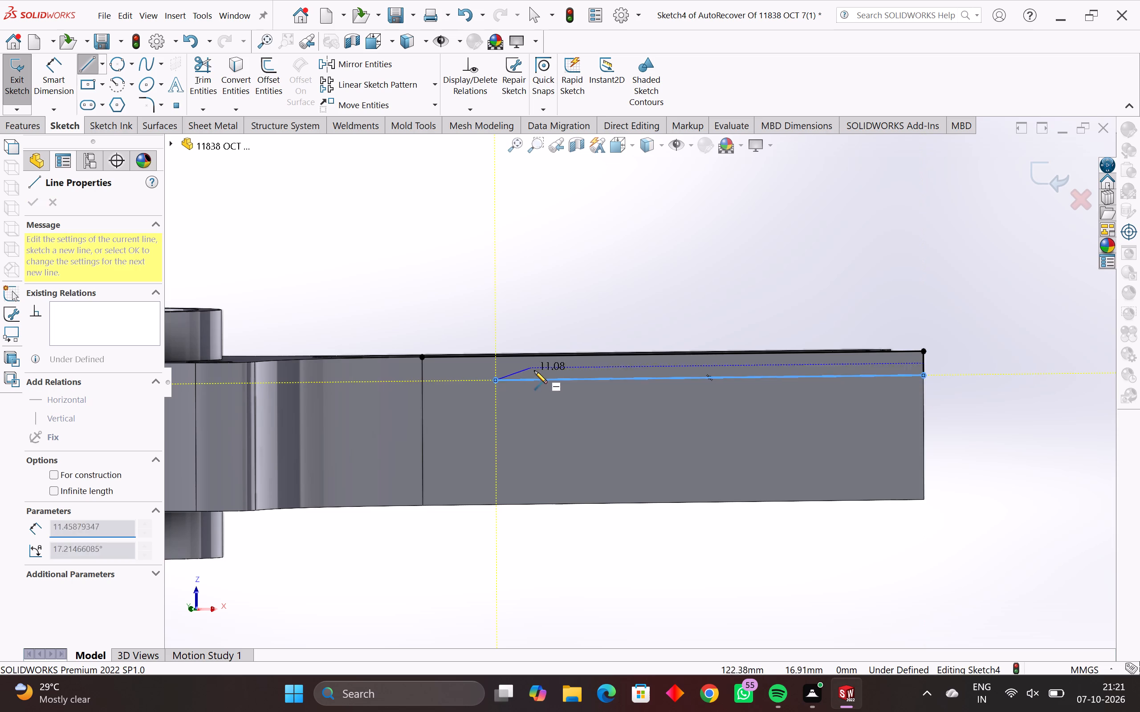
key("Escape")
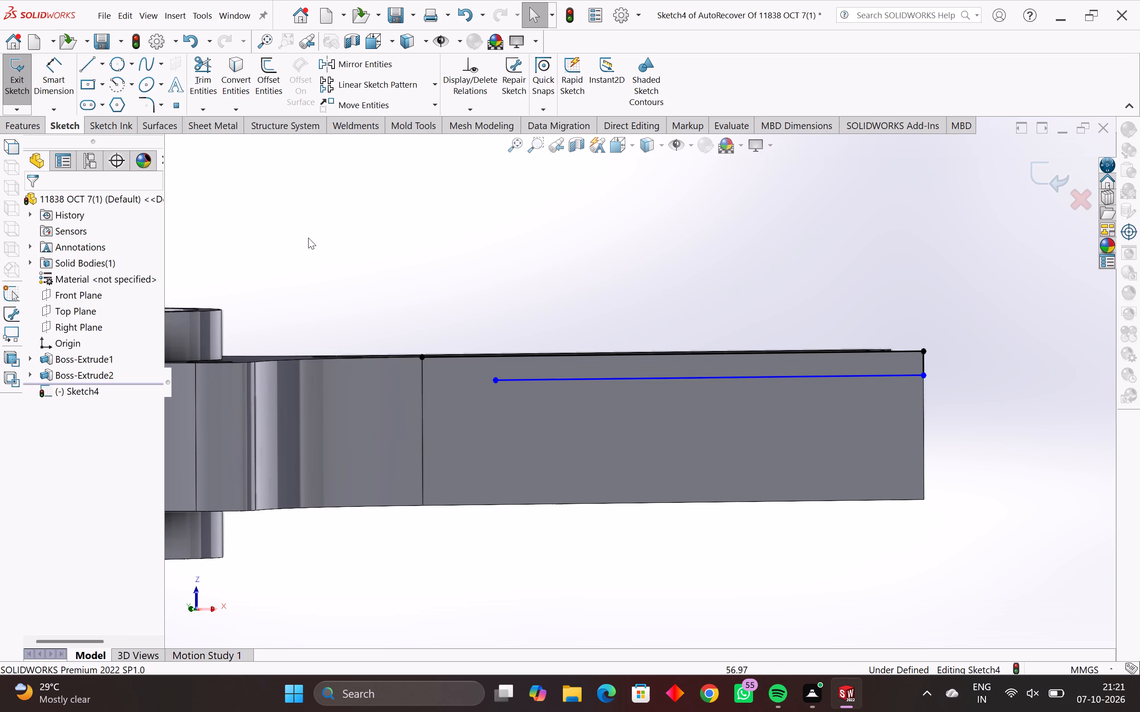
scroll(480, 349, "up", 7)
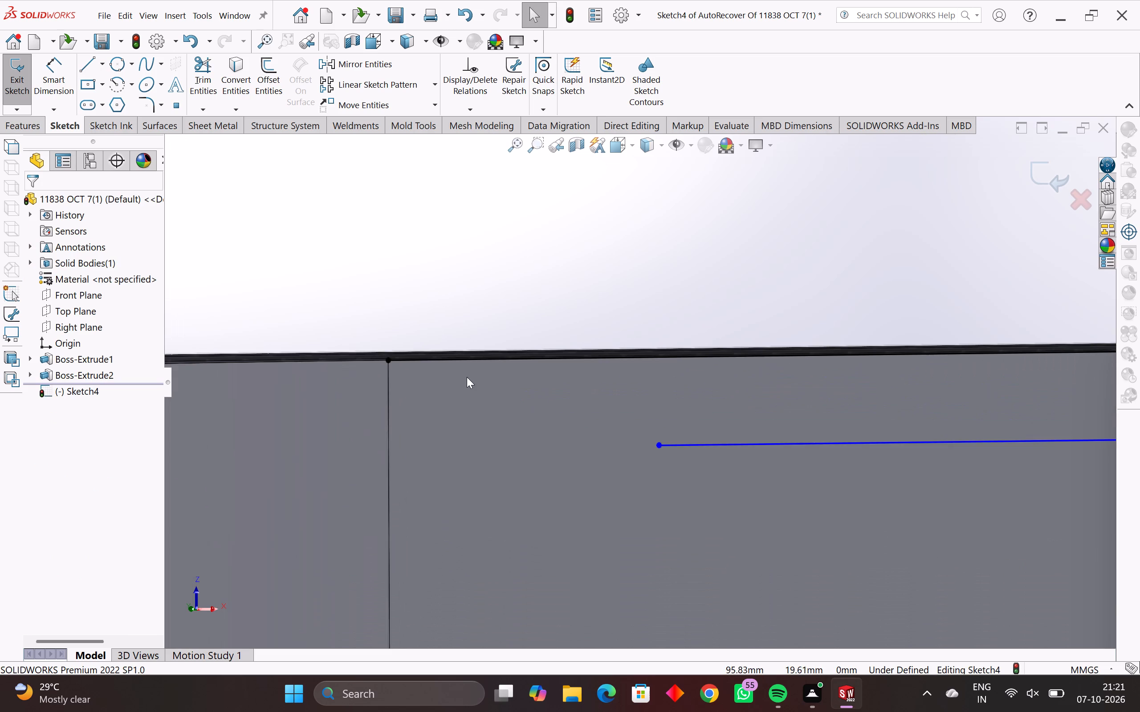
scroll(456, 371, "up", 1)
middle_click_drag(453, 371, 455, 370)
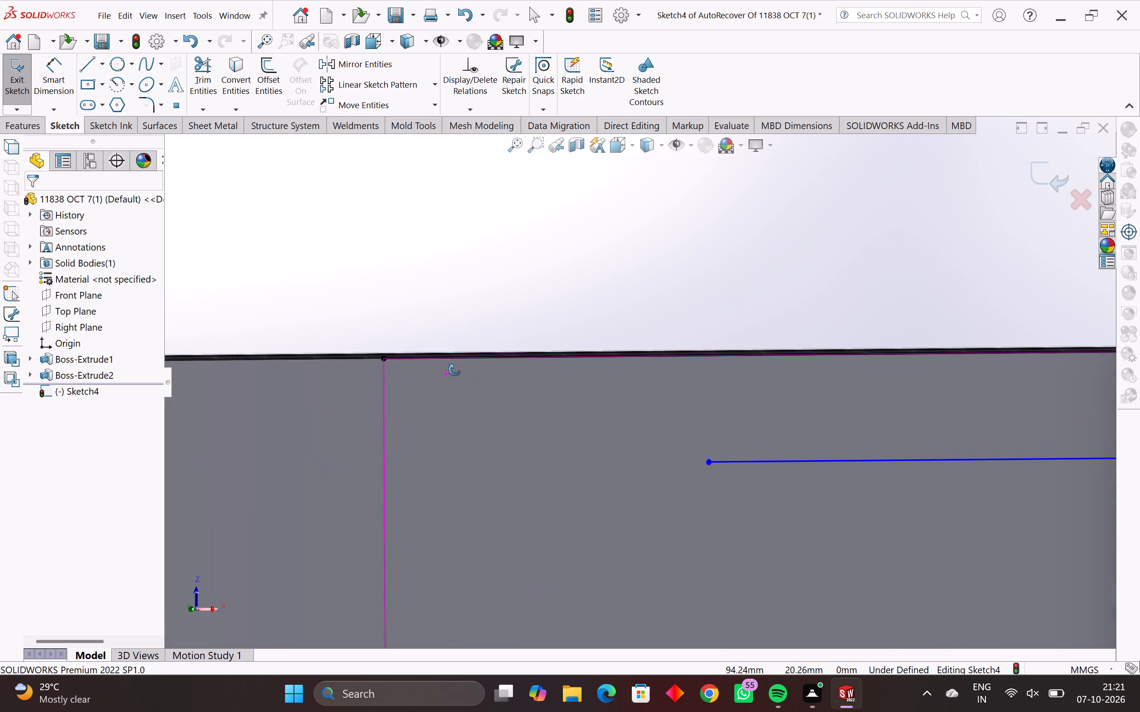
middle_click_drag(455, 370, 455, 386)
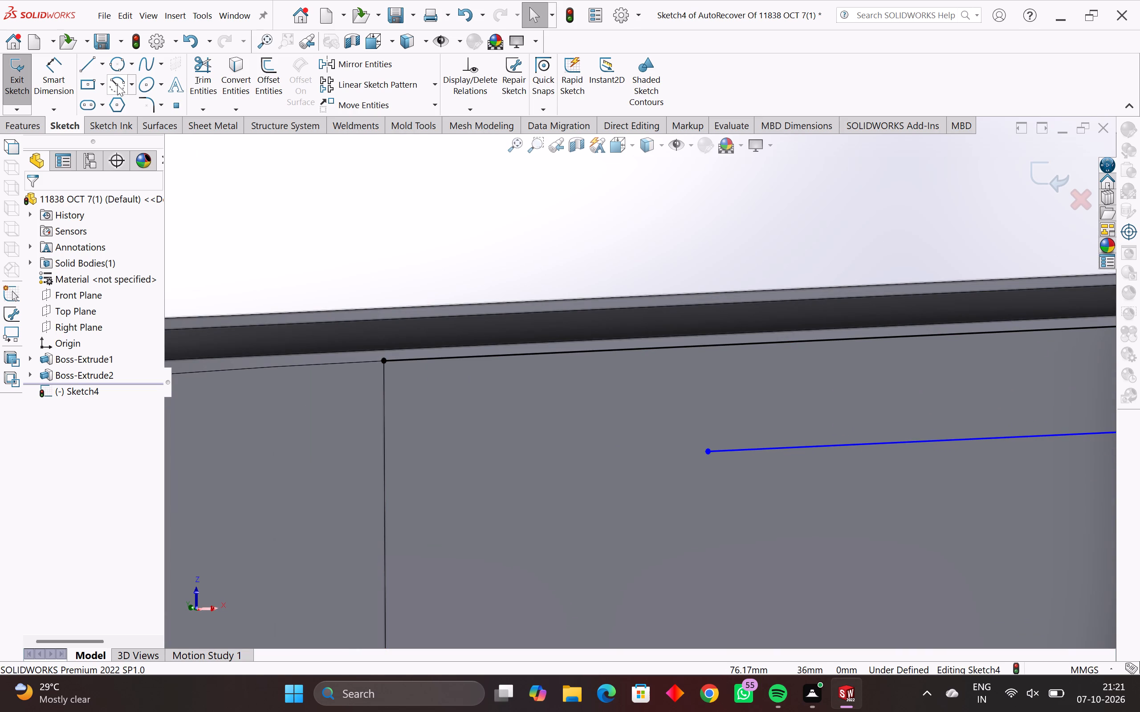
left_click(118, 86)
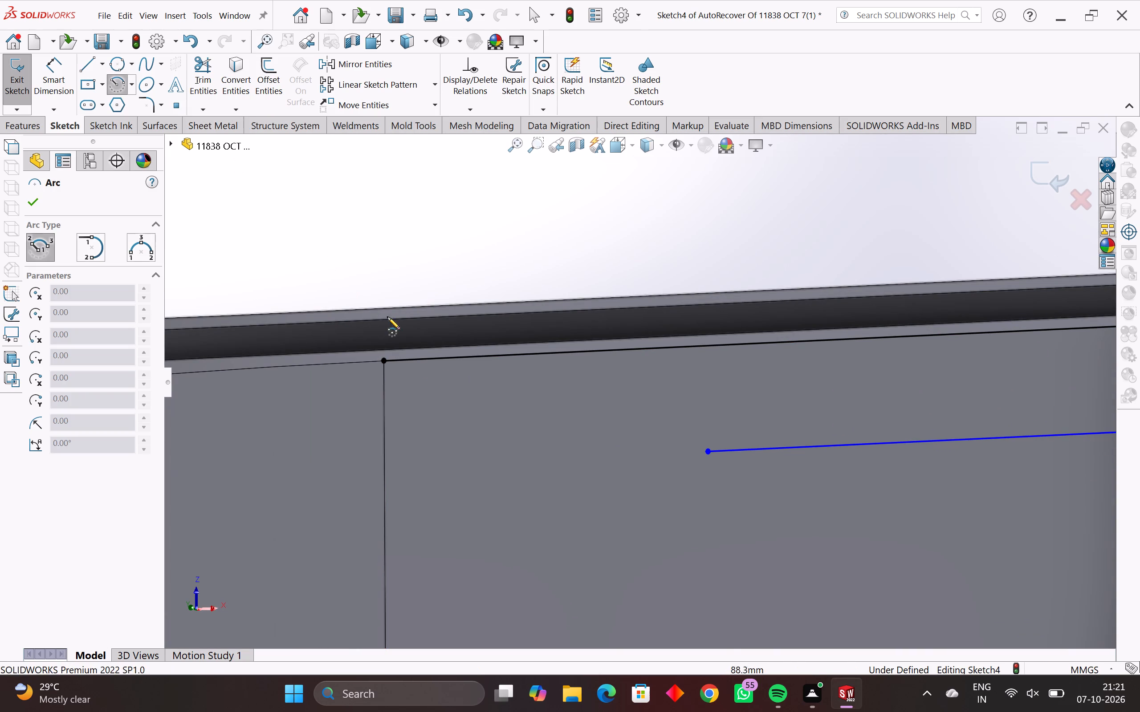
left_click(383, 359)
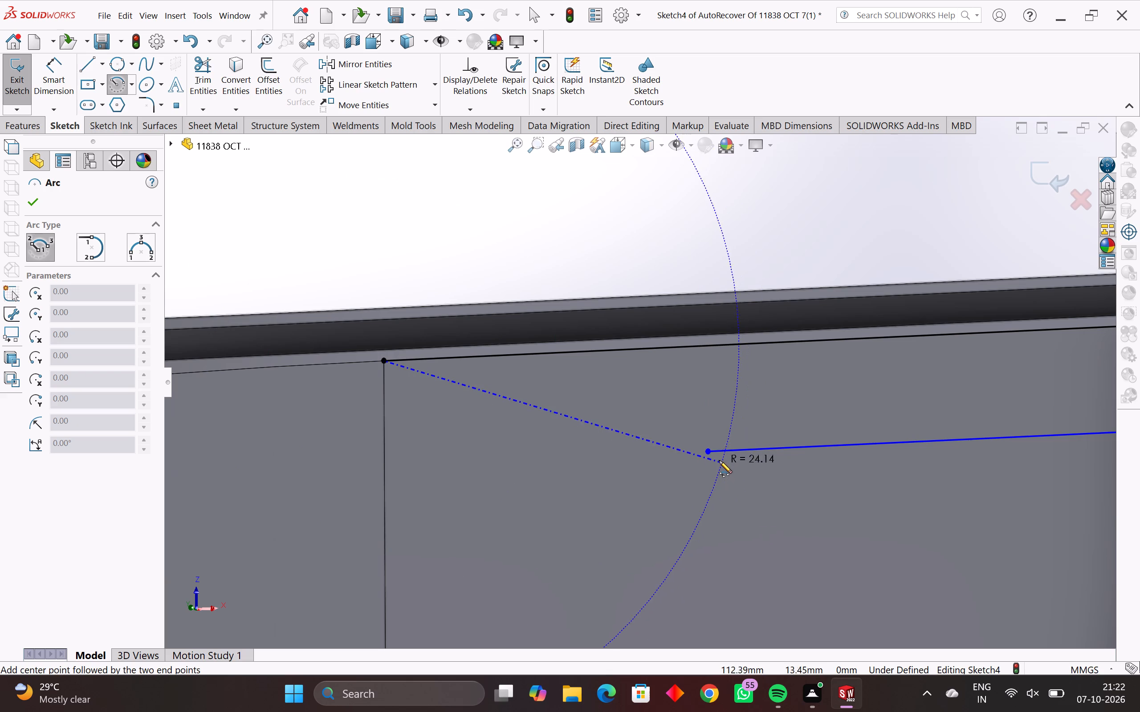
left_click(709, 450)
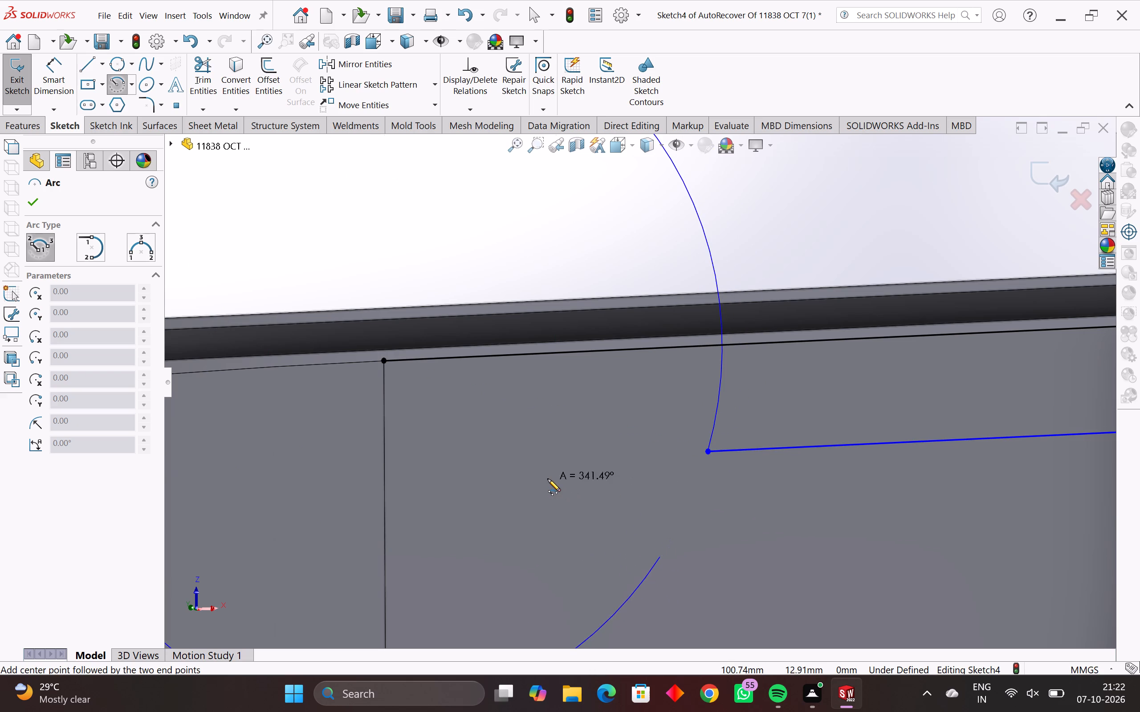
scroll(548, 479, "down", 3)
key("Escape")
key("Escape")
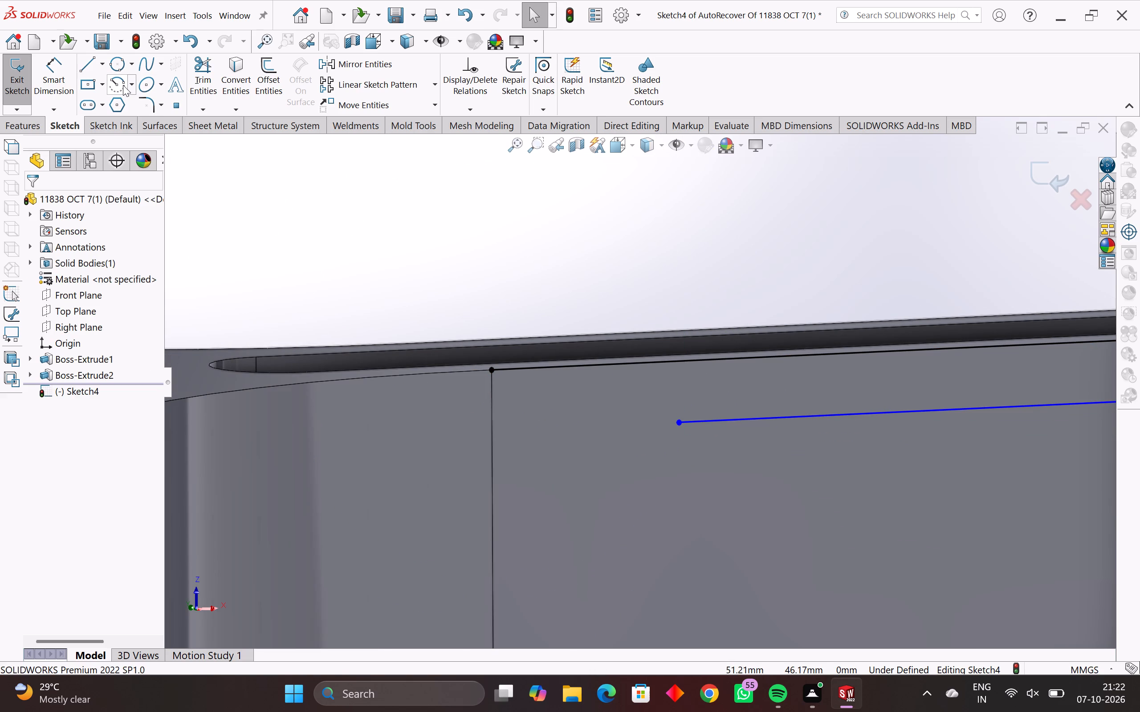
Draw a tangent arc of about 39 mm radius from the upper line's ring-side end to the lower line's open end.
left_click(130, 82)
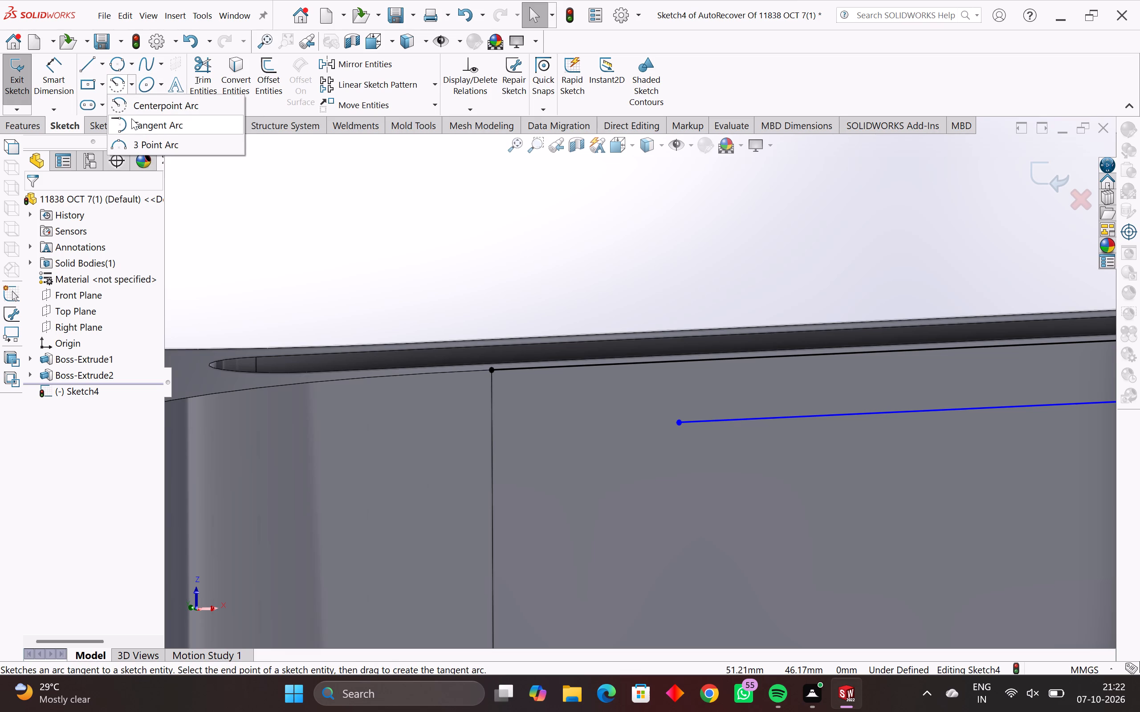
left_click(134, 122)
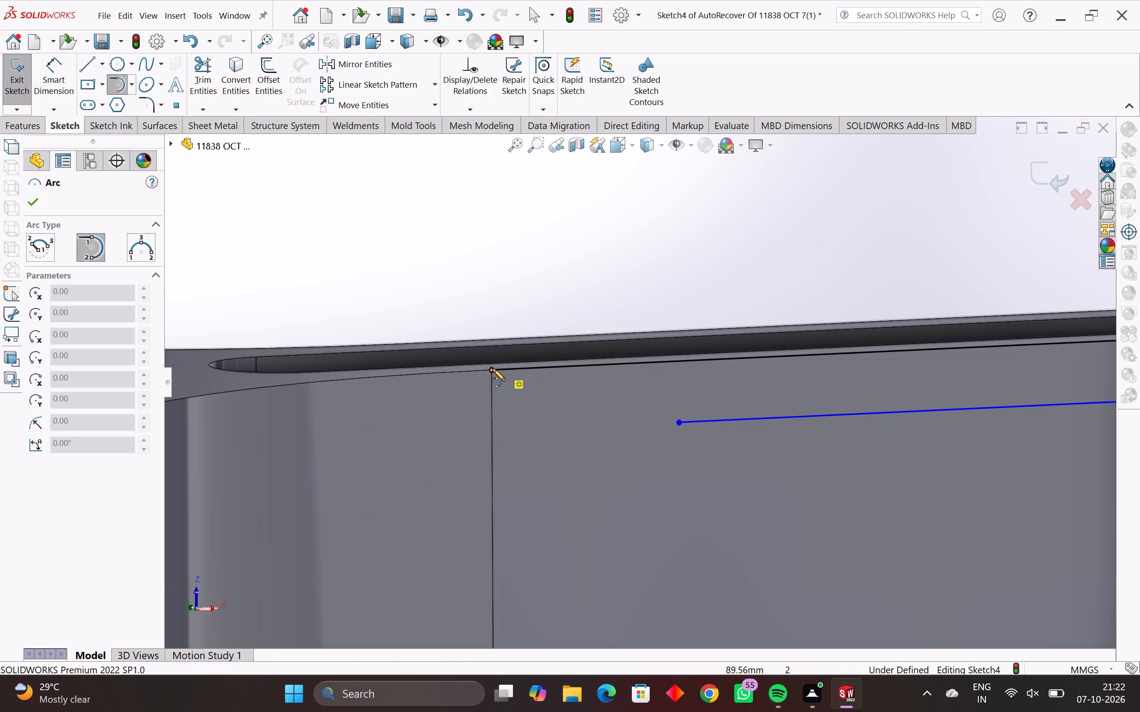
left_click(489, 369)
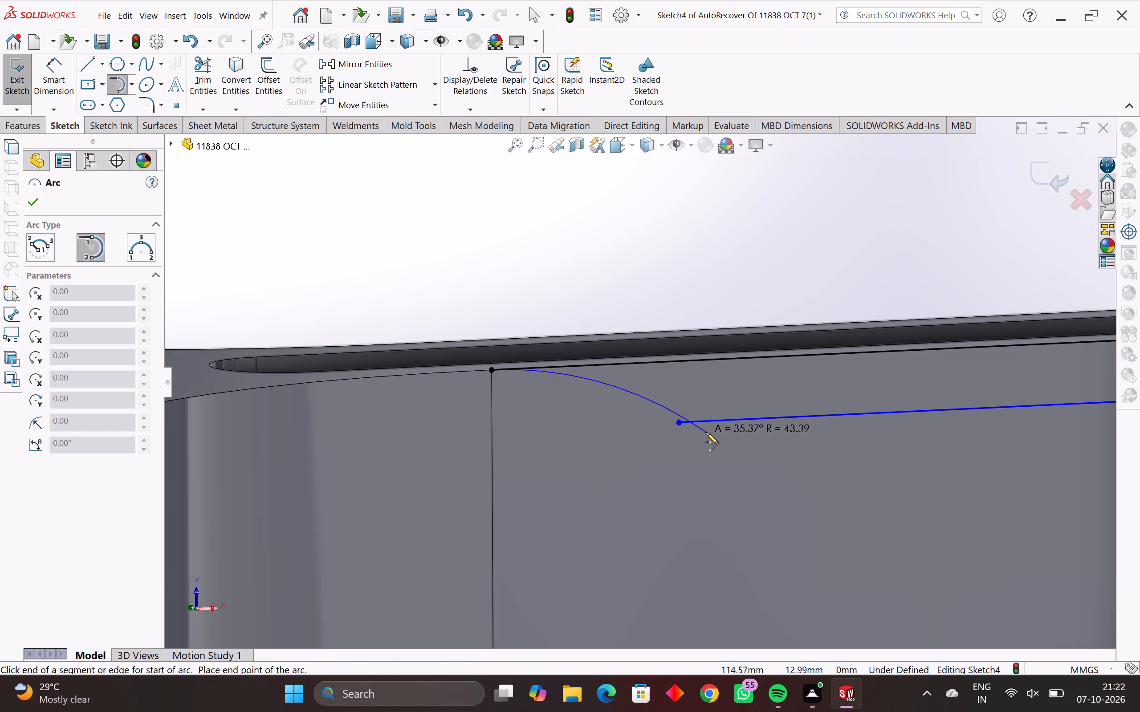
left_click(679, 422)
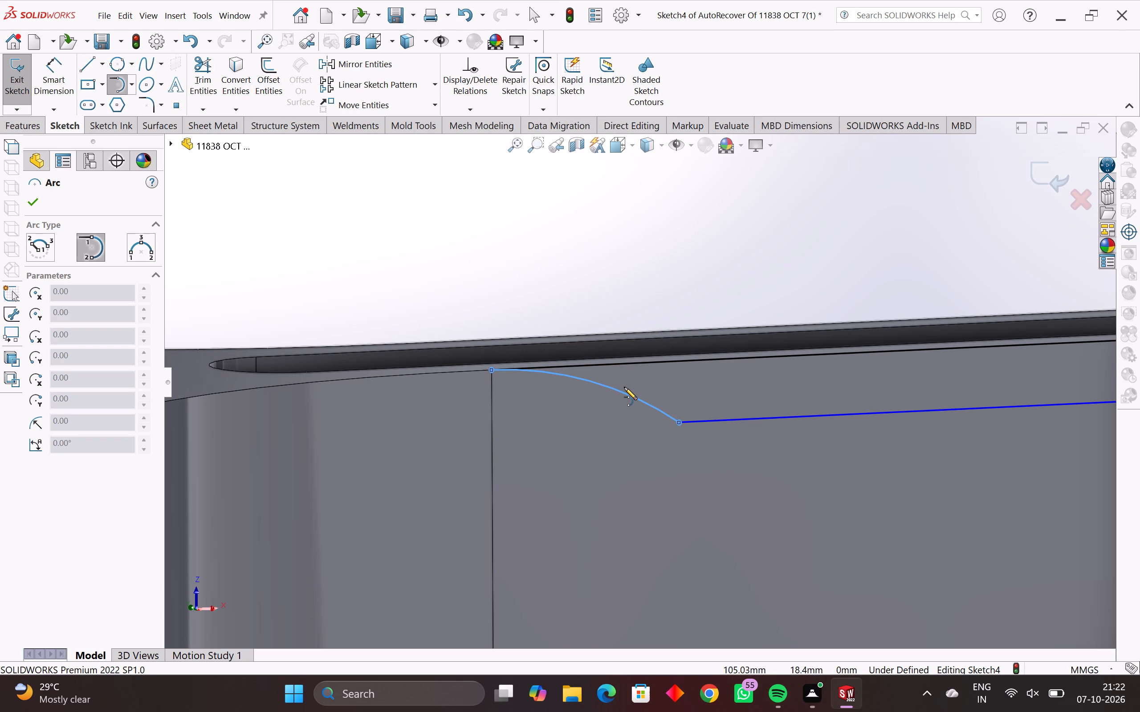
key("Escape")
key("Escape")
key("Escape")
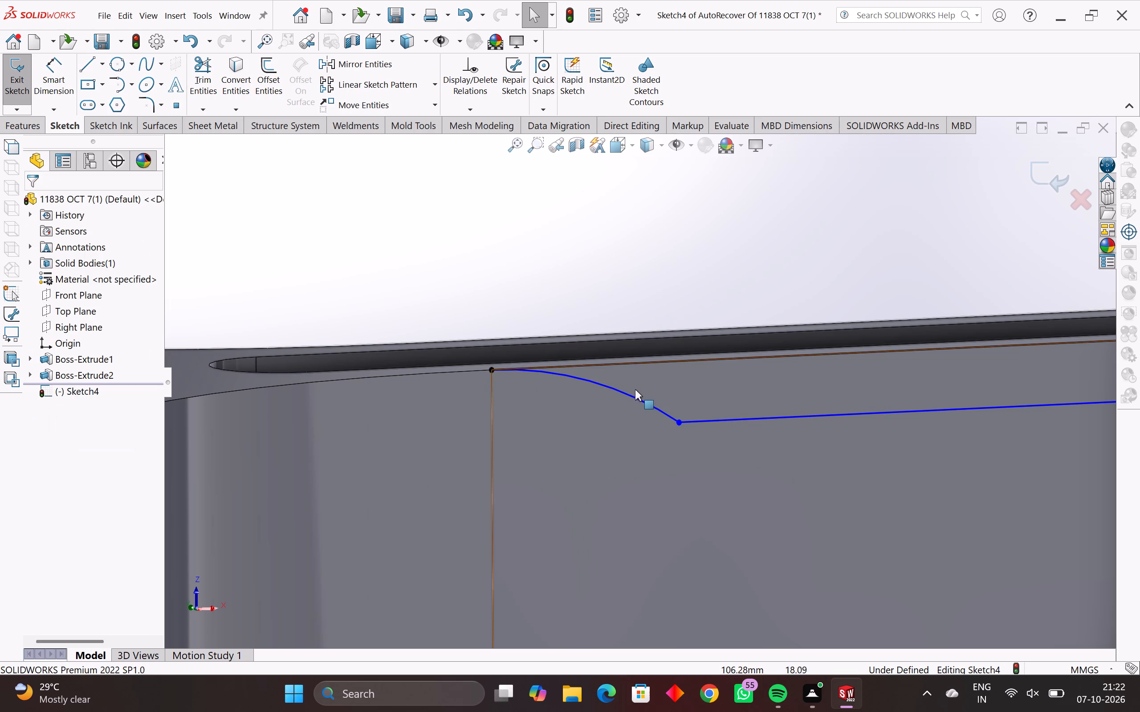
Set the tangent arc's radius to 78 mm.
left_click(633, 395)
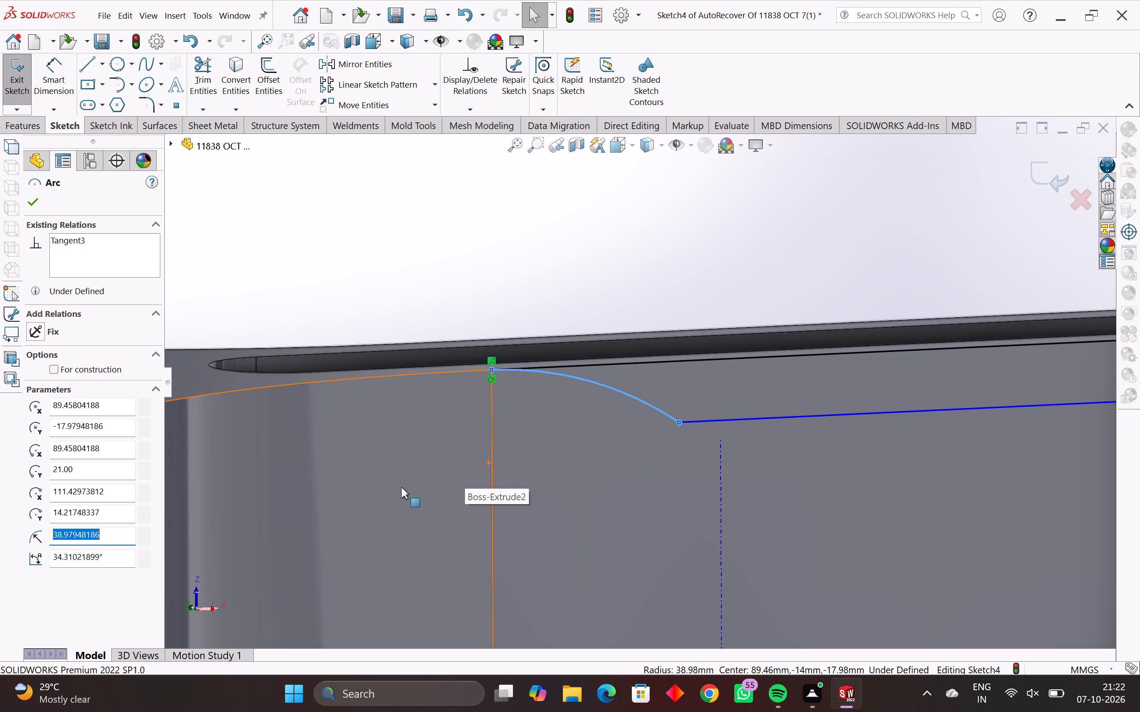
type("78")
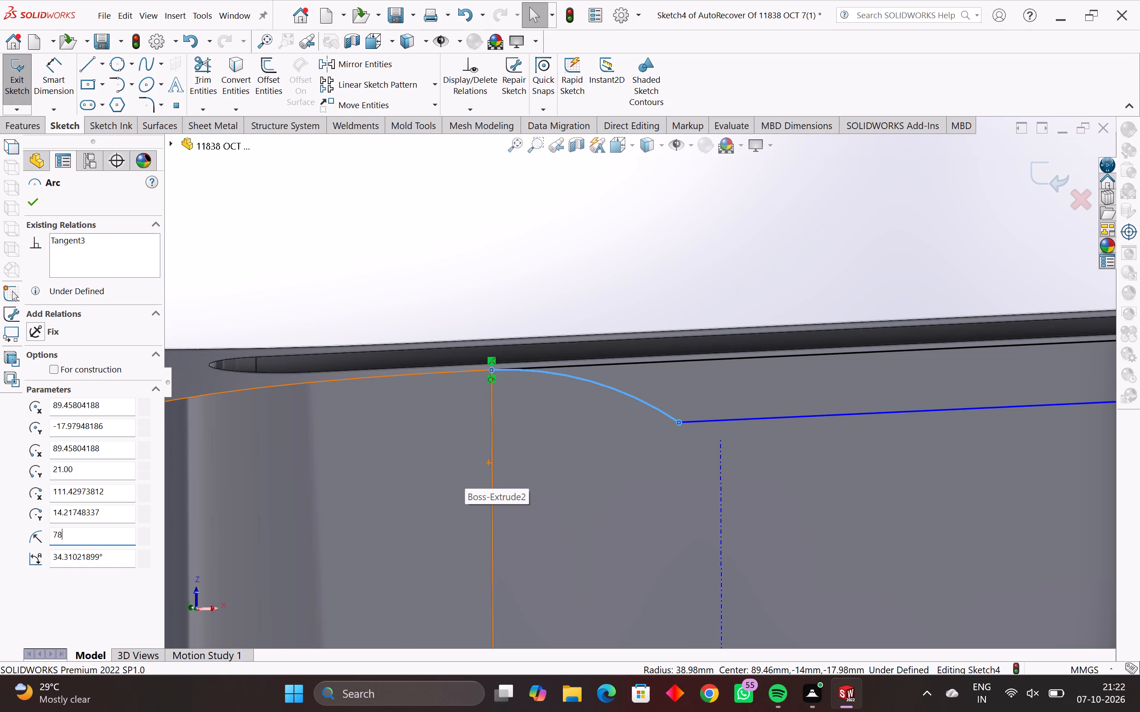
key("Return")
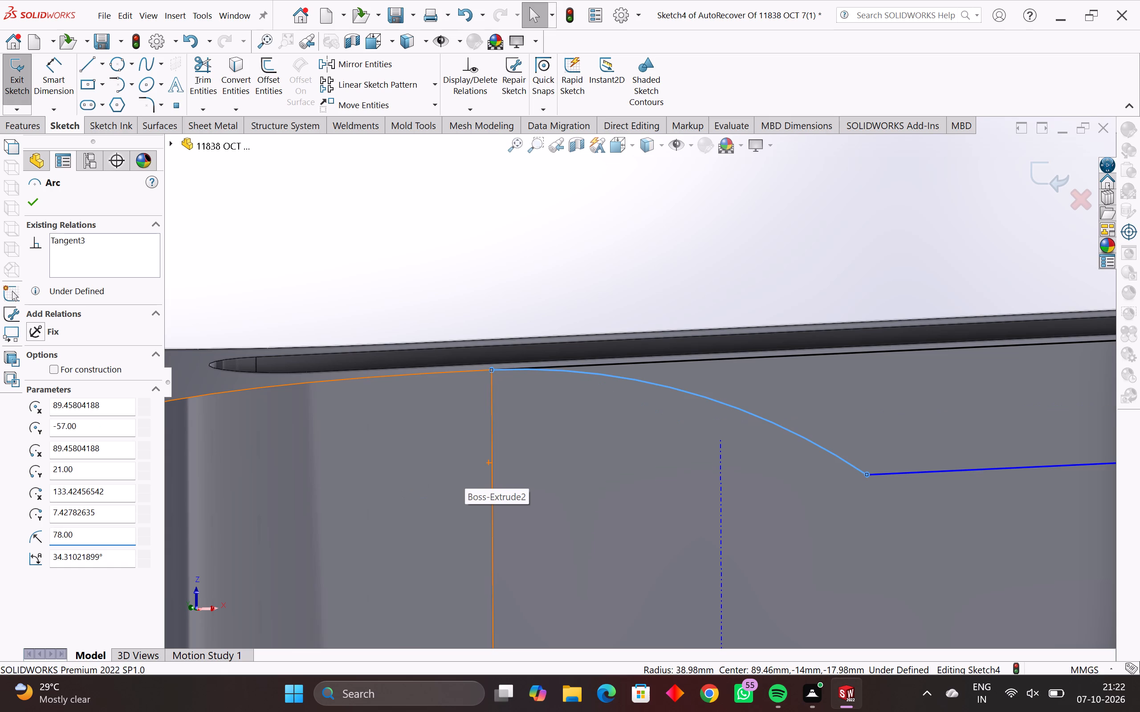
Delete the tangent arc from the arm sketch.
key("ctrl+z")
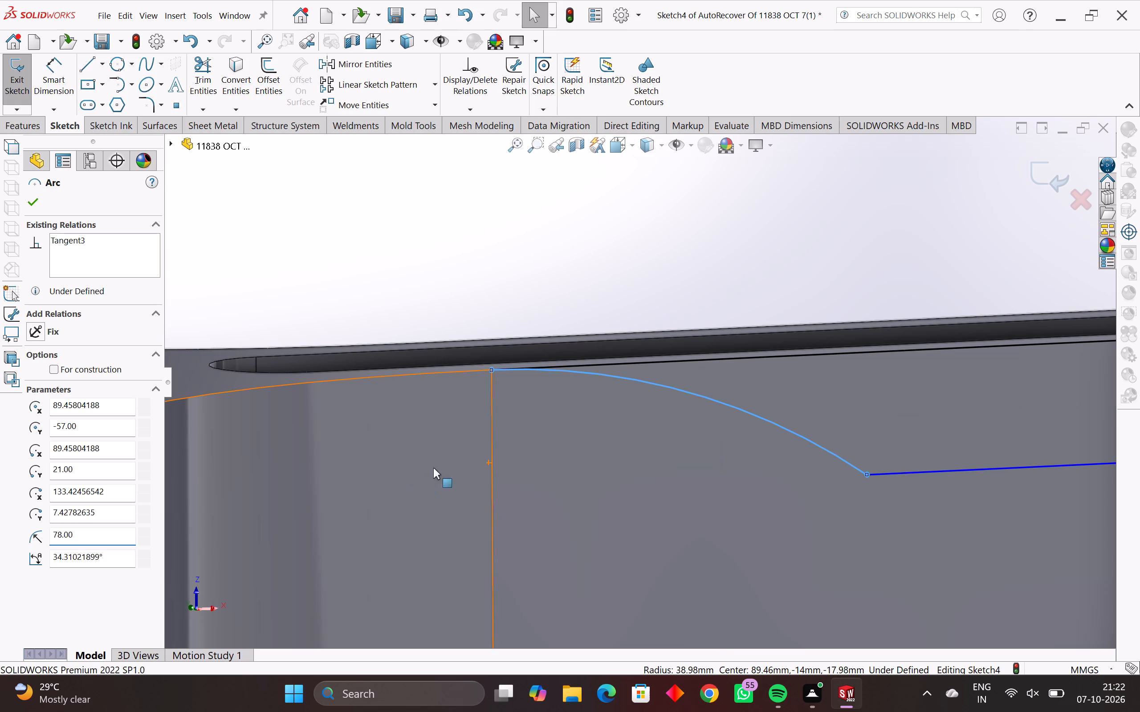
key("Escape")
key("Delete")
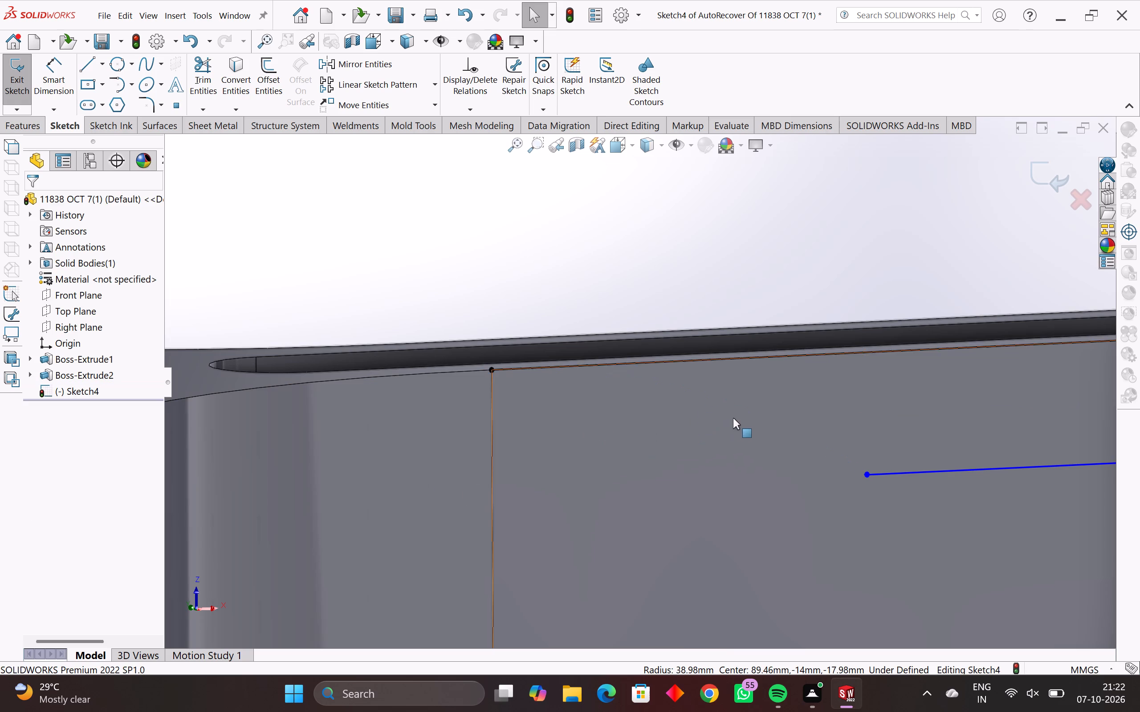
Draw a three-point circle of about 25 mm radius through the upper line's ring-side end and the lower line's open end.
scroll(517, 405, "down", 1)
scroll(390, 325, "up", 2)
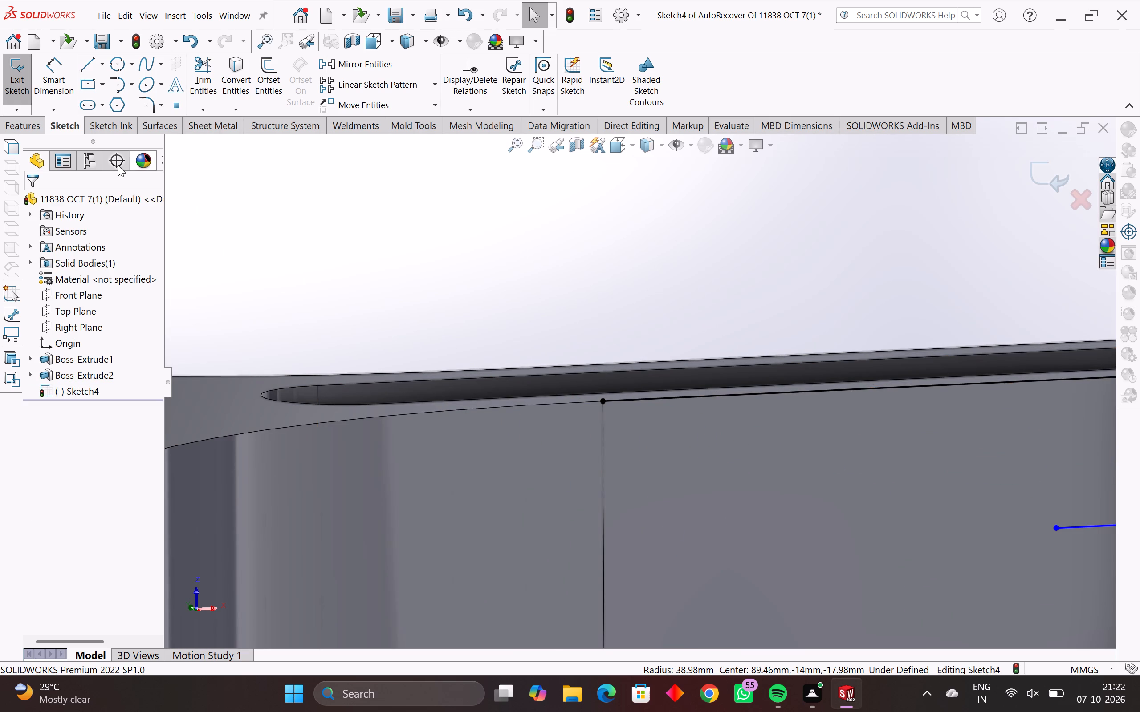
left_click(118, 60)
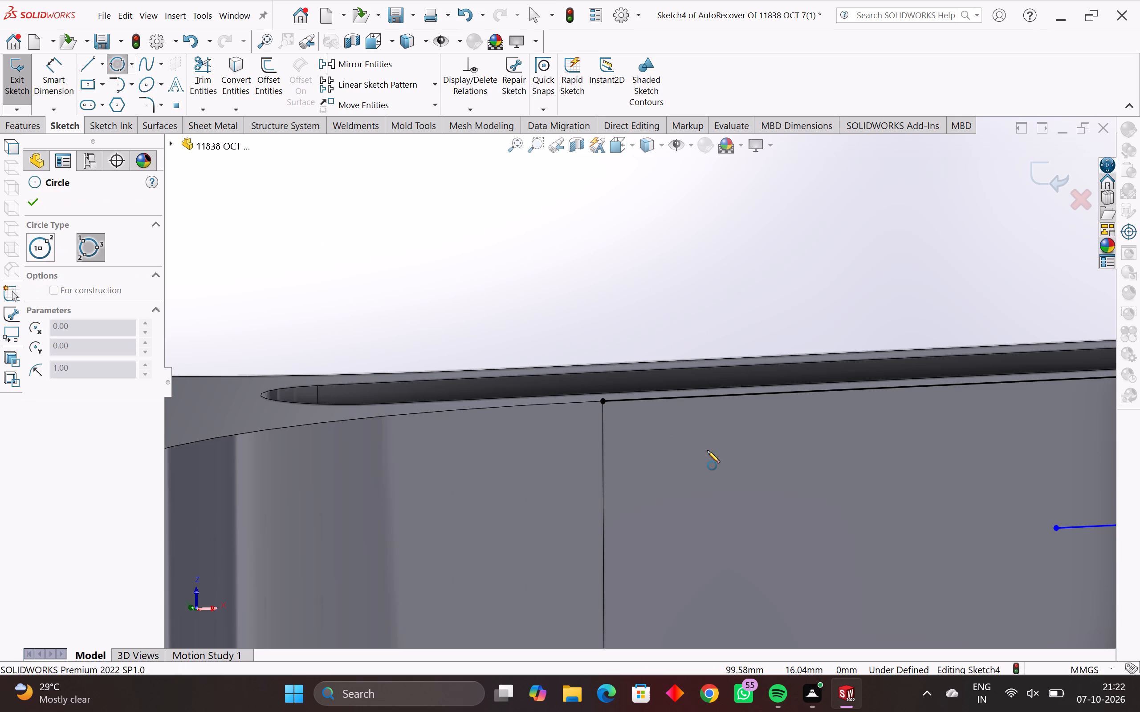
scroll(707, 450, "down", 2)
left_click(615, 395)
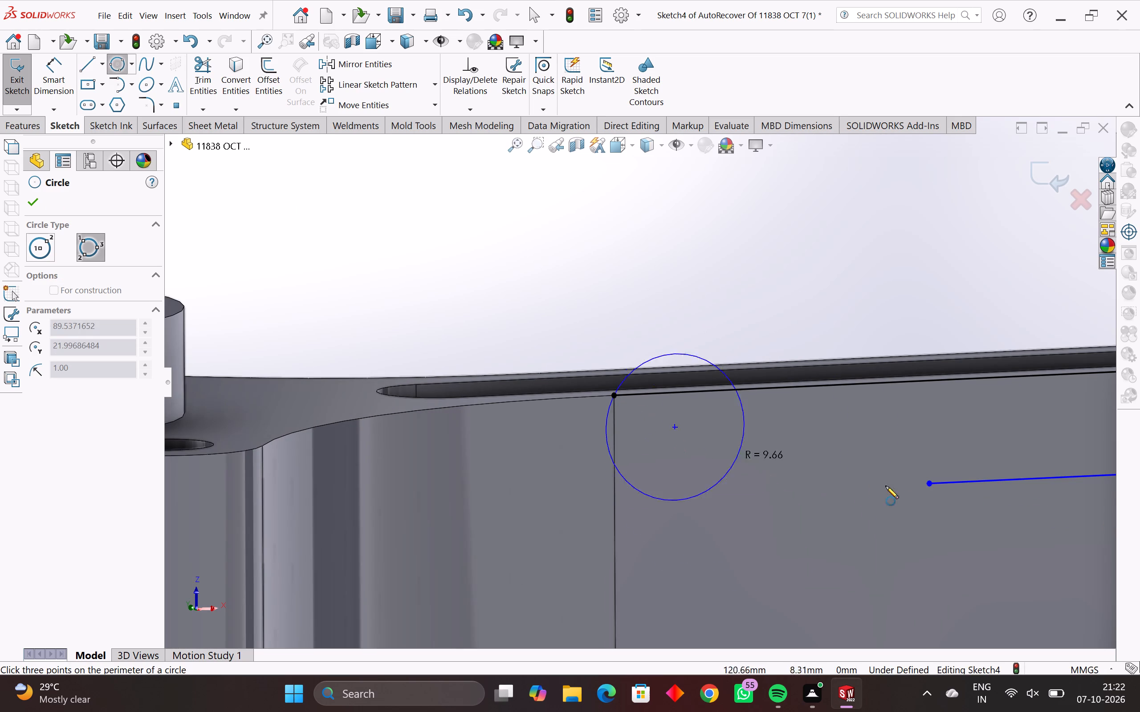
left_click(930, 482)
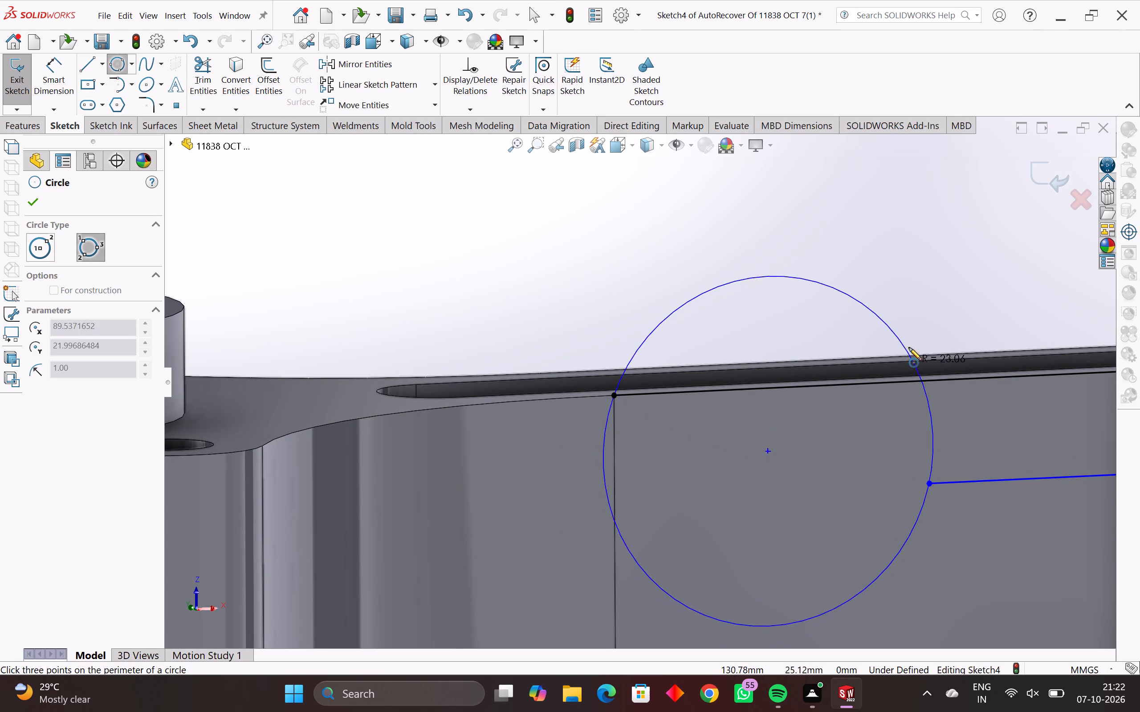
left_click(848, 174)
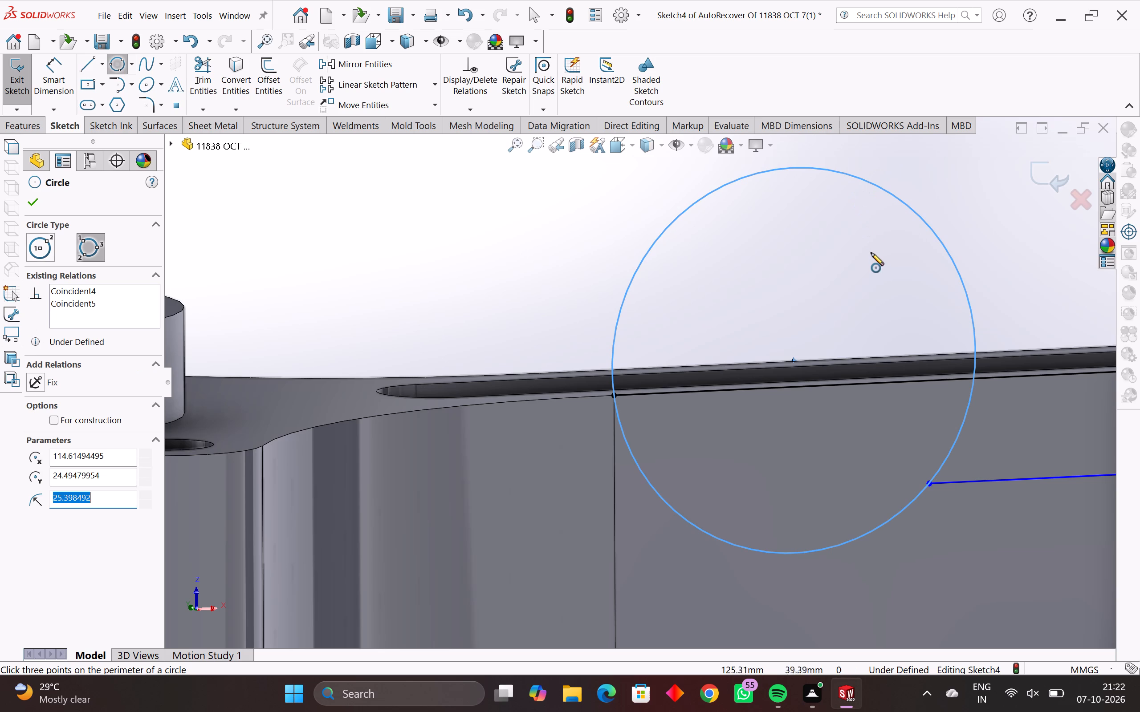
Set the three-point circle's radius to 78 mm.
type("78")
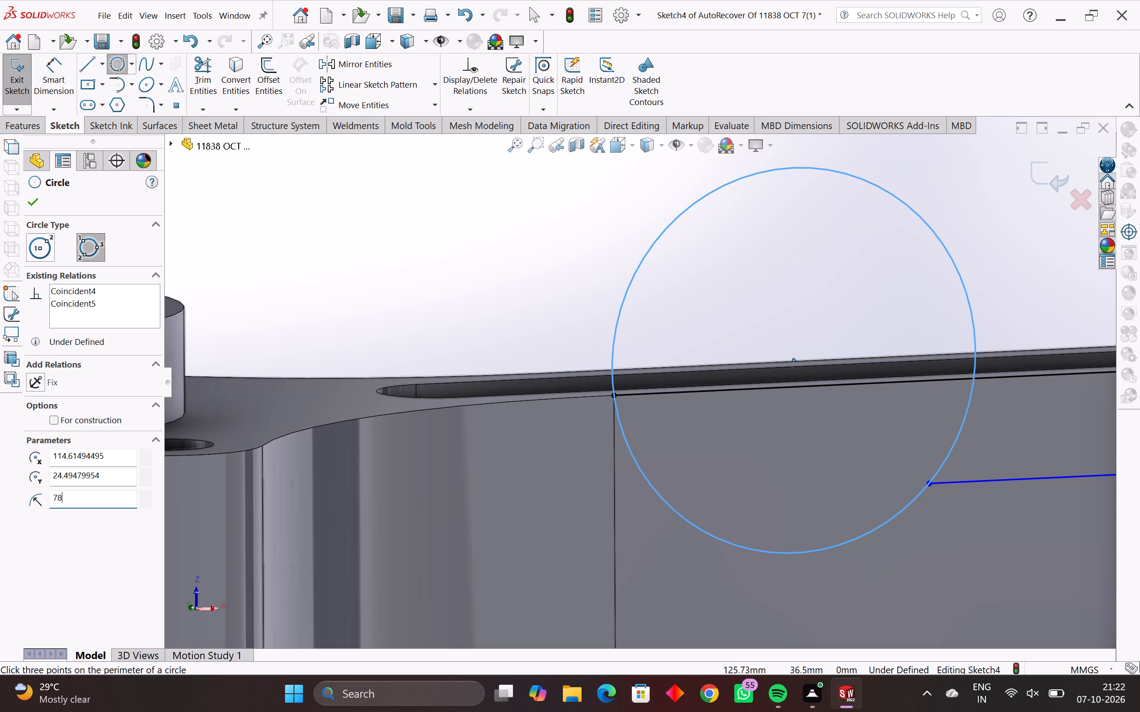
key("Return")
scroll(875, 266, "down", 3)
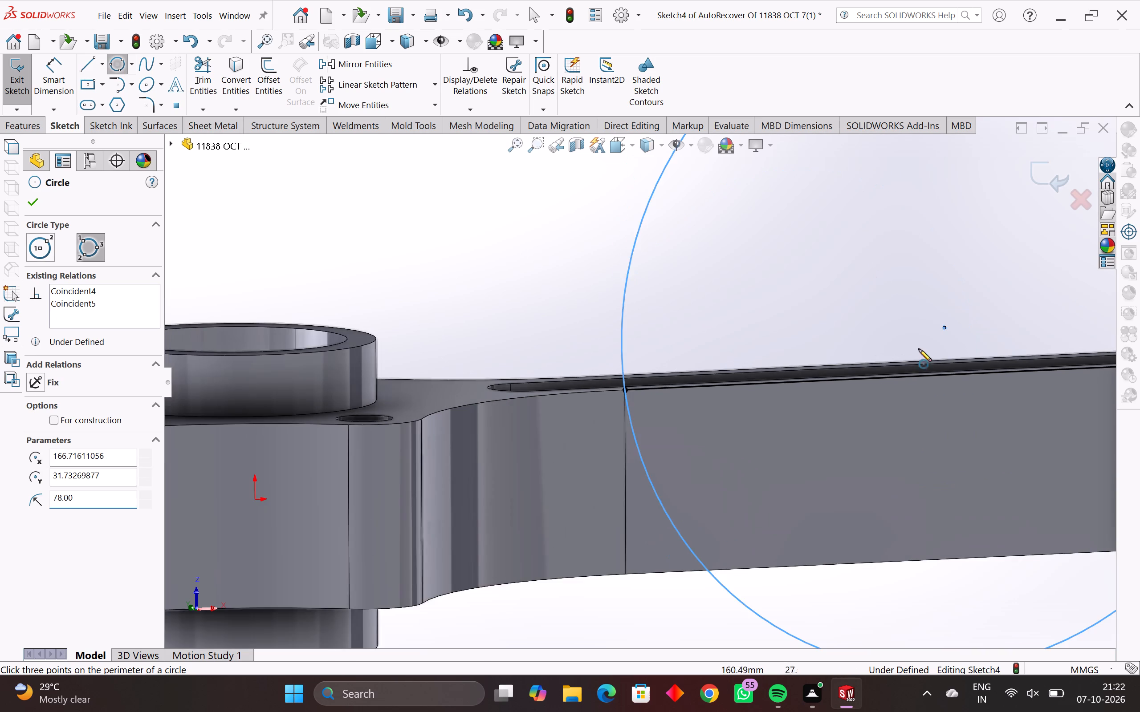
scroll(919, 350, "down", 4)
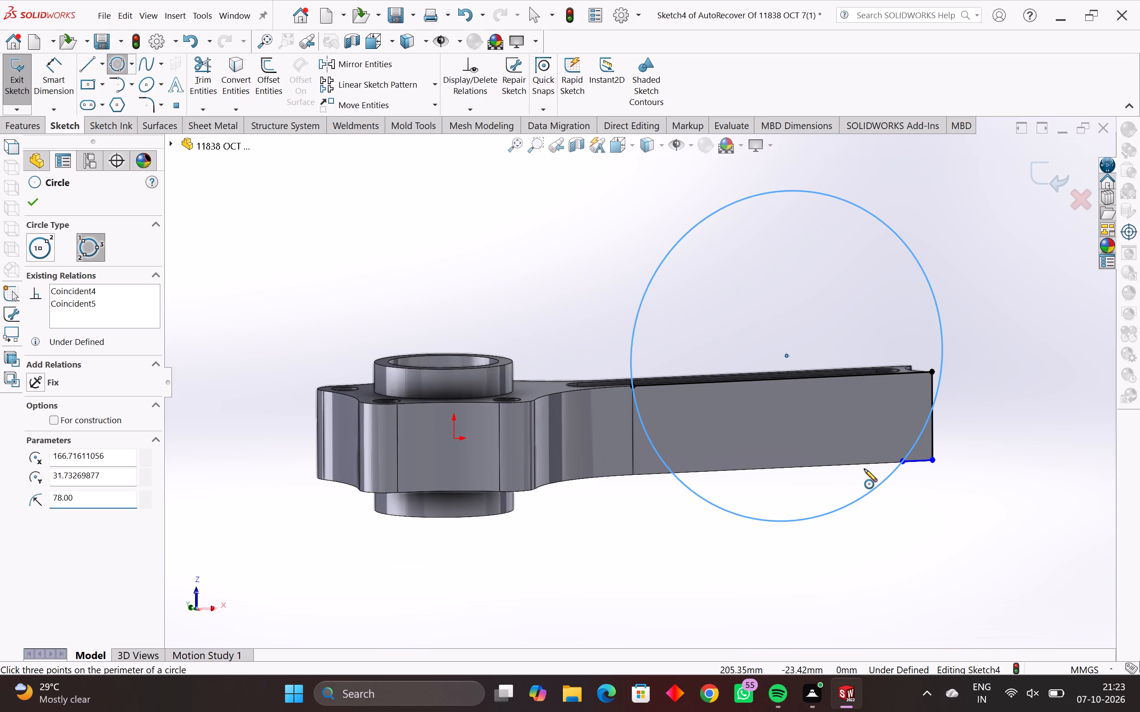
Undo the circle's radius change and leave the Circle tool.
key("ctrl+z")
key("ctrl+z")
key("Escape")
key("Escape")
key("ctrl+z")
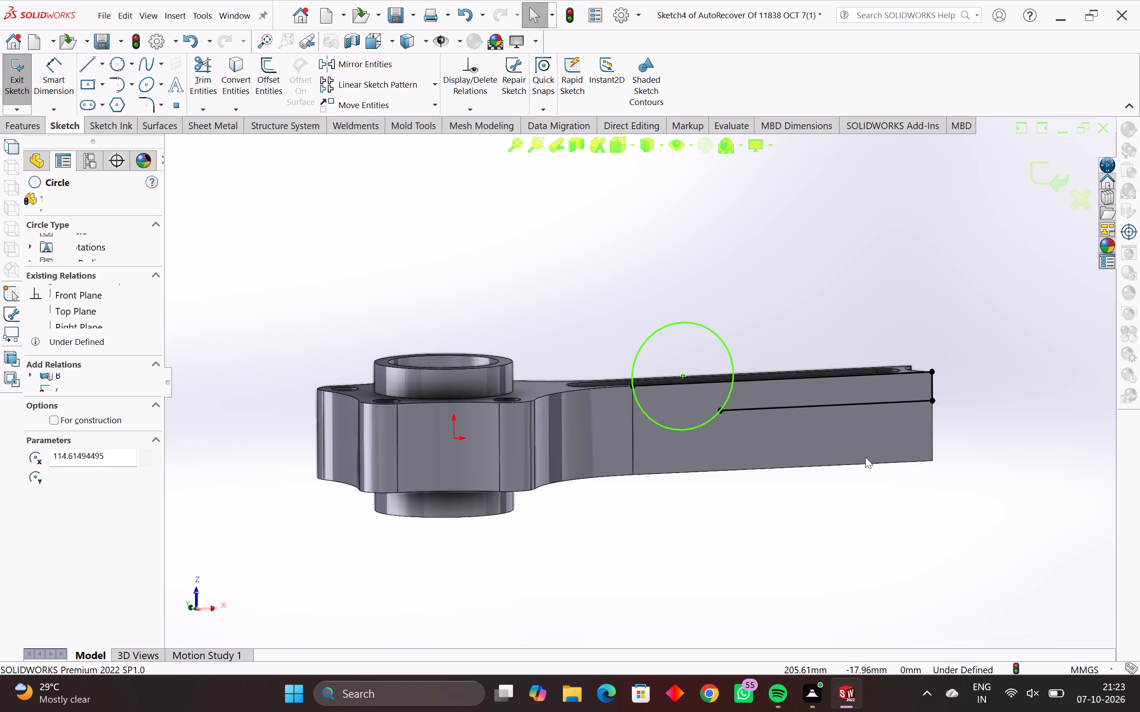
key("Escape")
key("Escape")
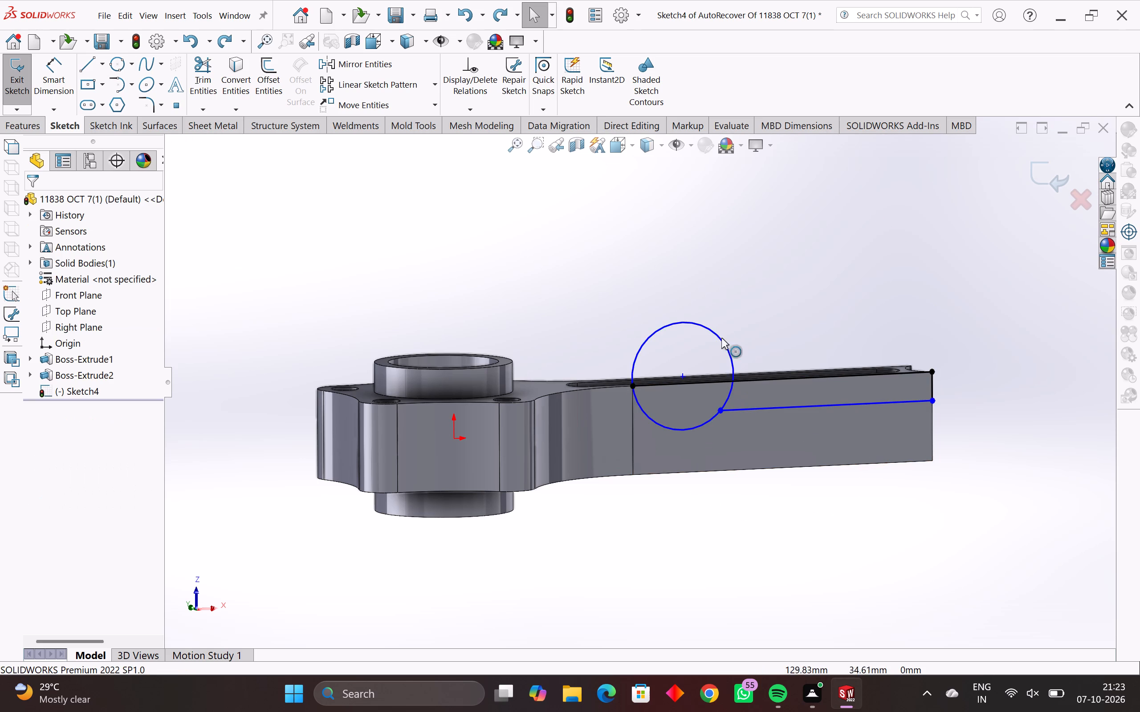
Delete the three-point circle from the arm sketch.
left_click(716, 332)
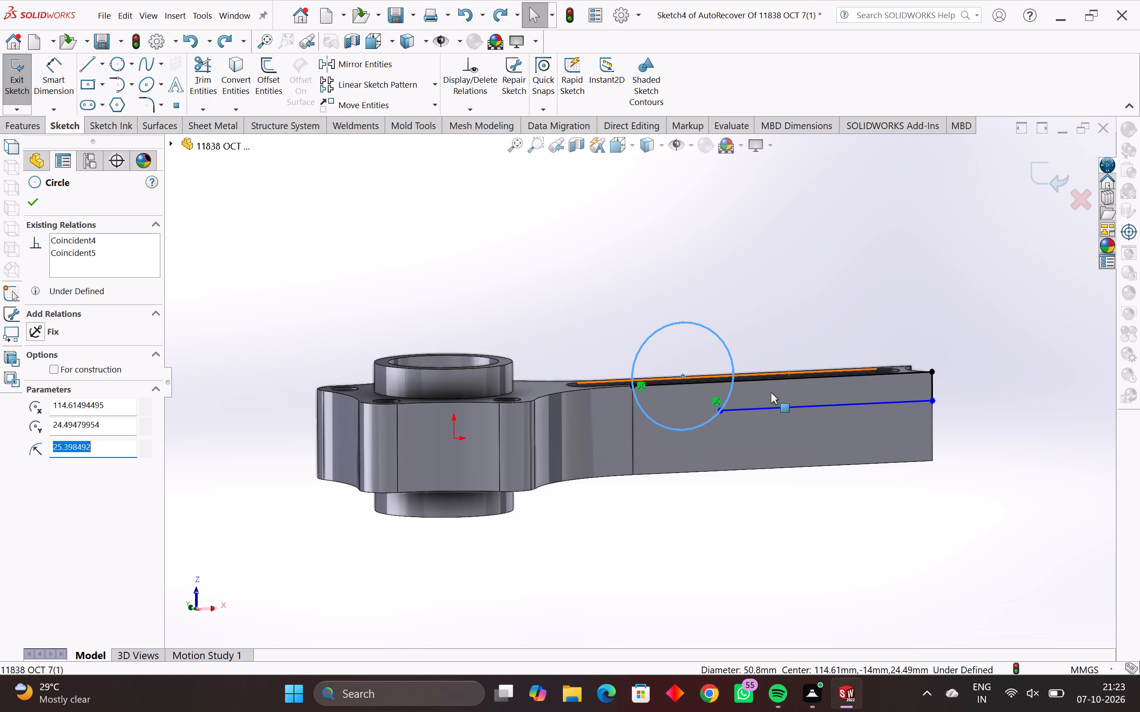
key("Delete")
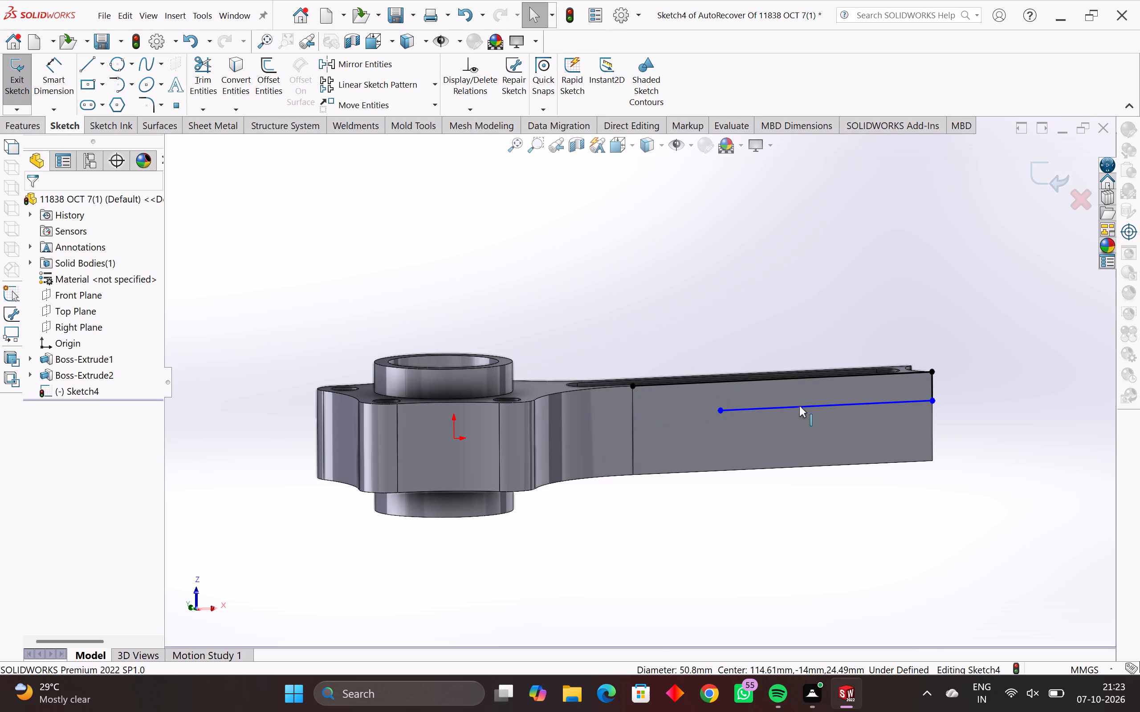
Draw a horizontal centerline about 346 mm long through the origin, running past both the ring and the arm's free end.
middle_click_drag(807, 415, 796, 370)
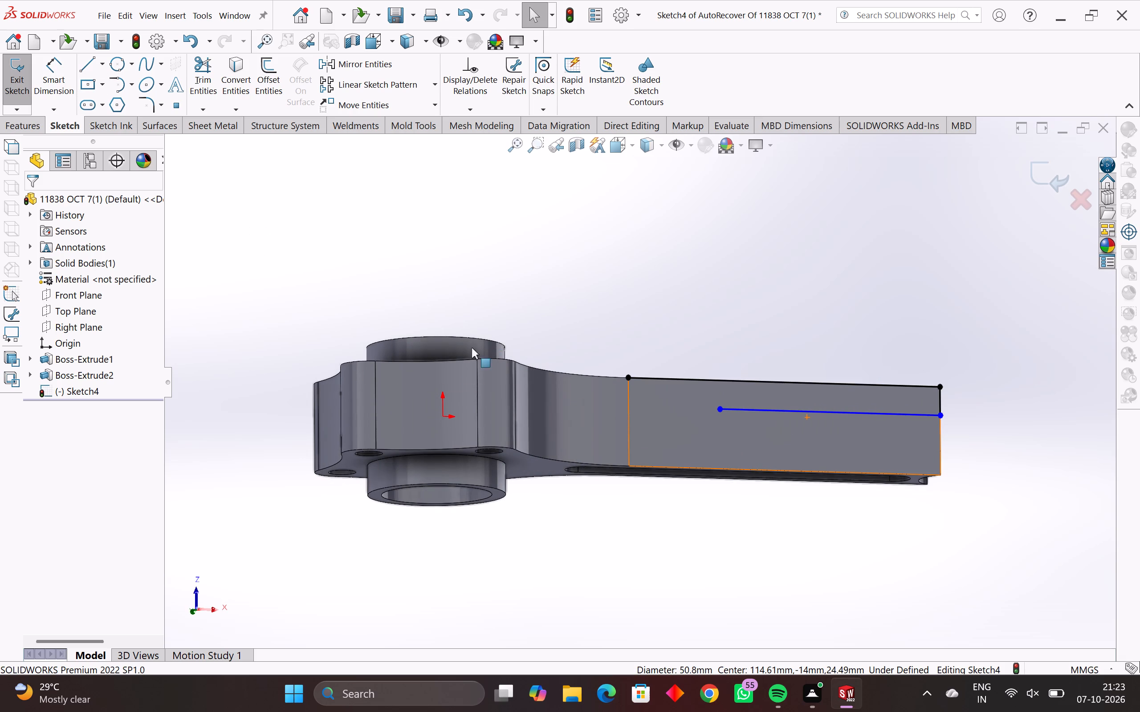
middle_click_drag(442, 453, 441, 470)
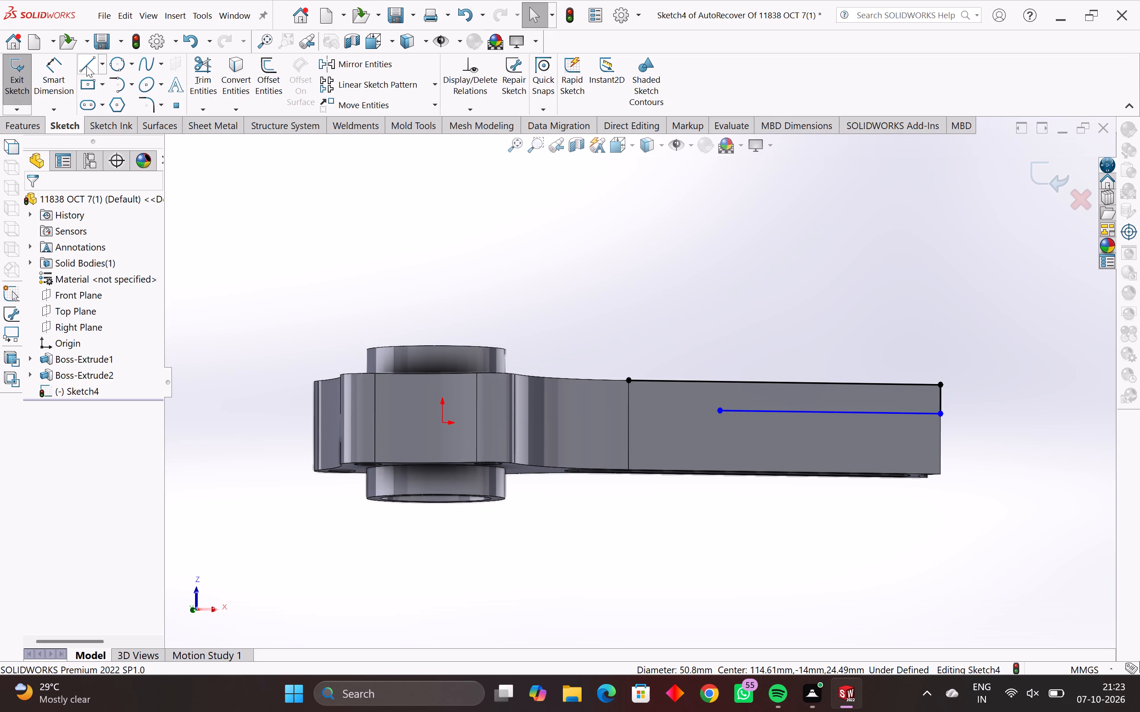
left_click(102, 64)
left_click(108, 101)
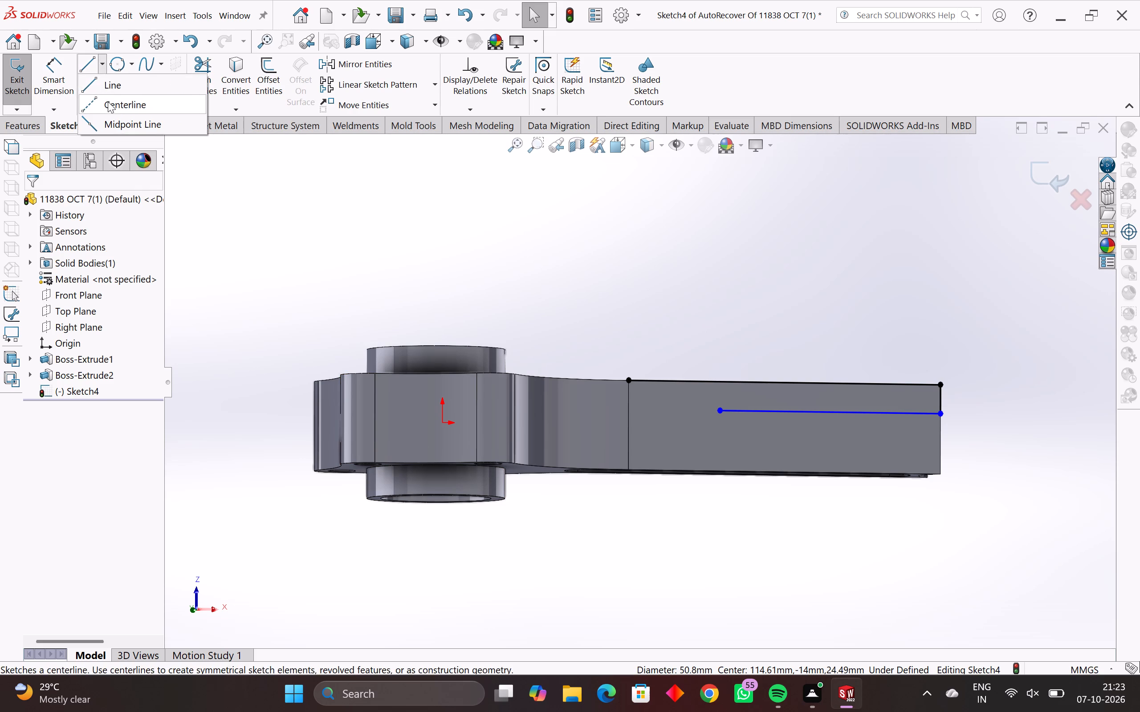
left_click(269, 419)
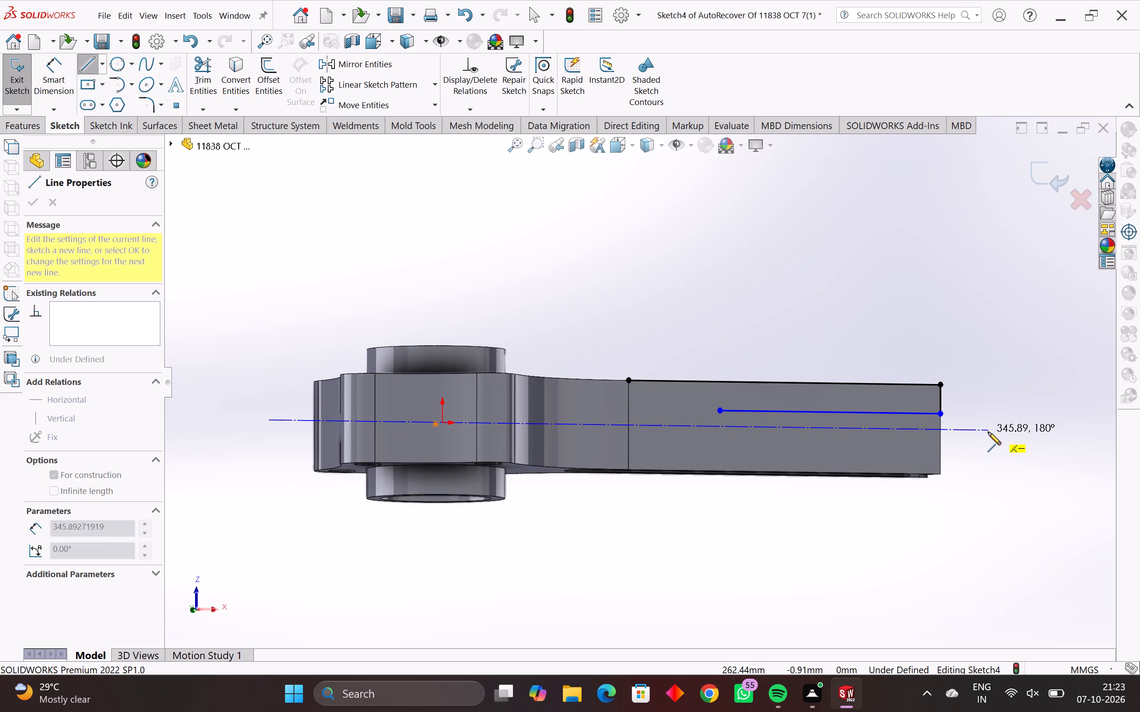
left_click(988, 432)
key("Escape")
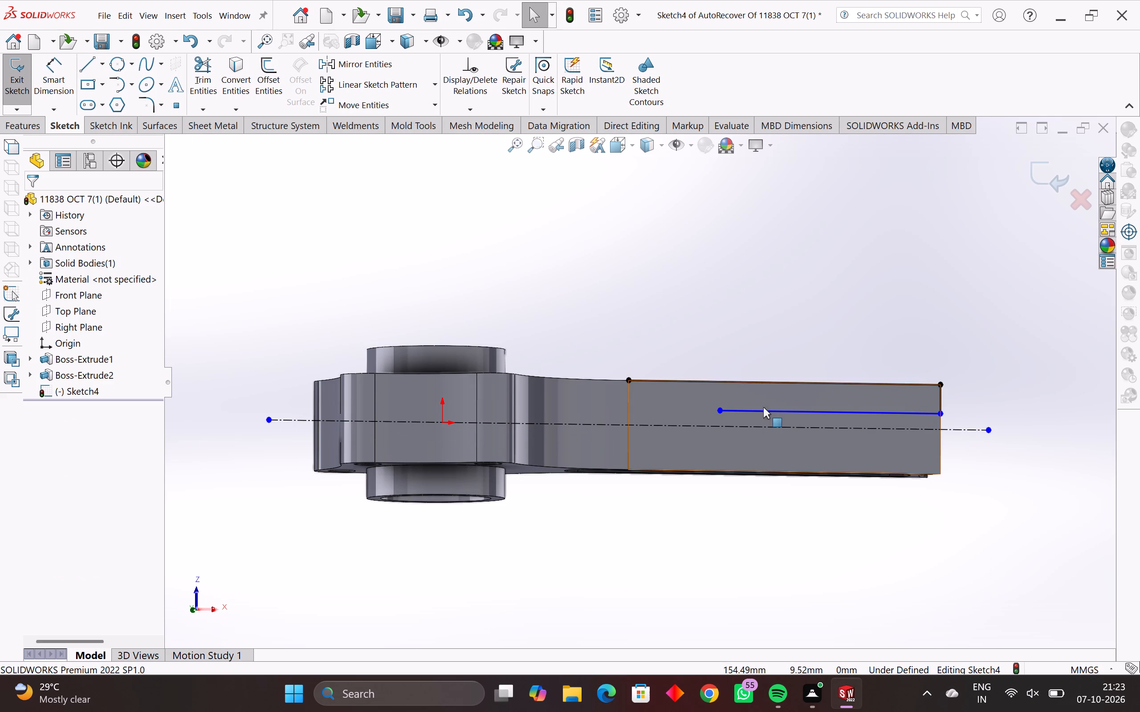
key("Escape")
Dimension the distance between the lower profile line and the horizontal centerline as 14 mm.
left_click(69, 60)
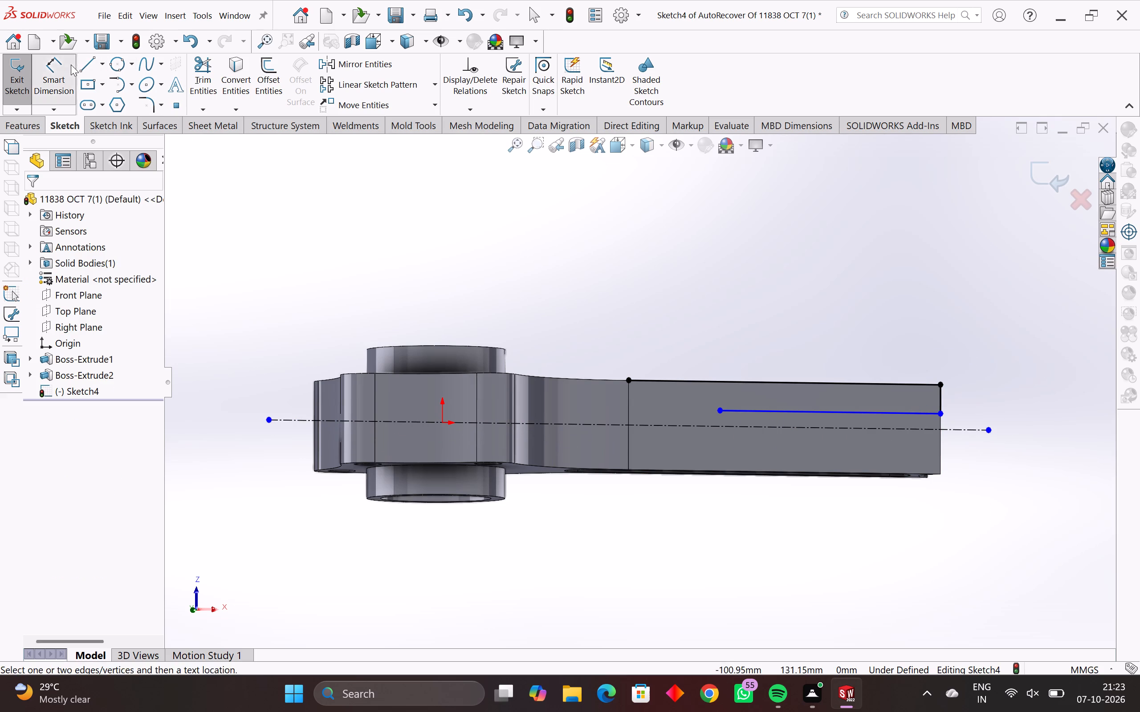
scroll(792, 424, "up", 2)
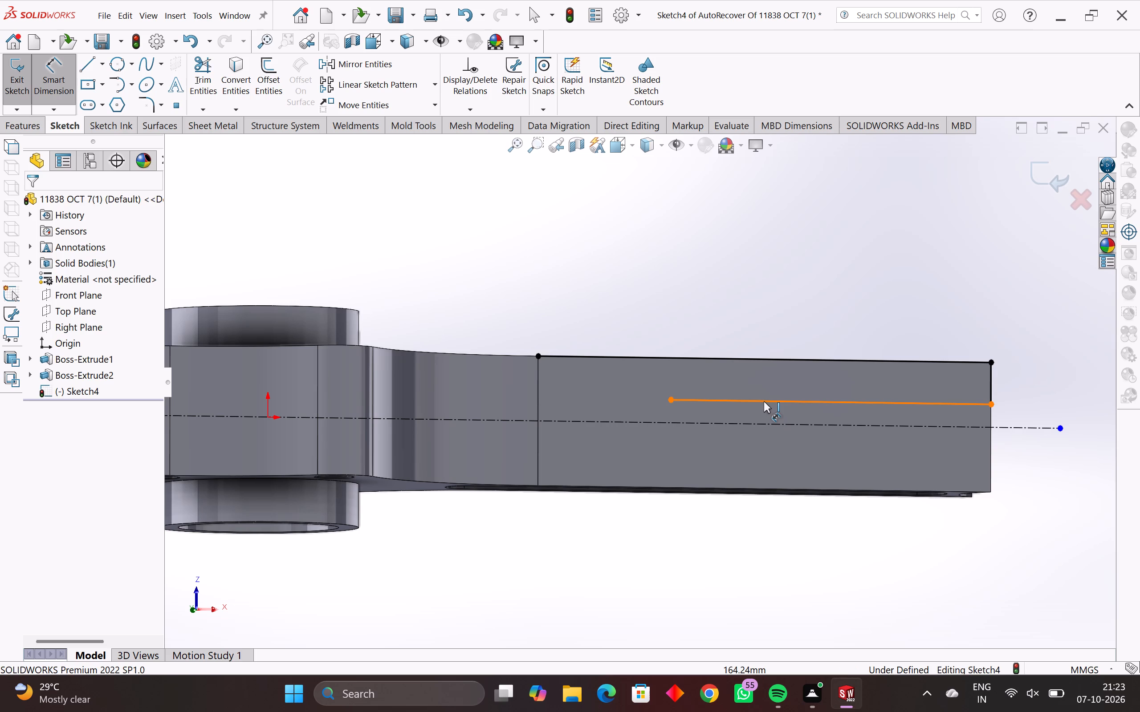
left_click(764, 401)
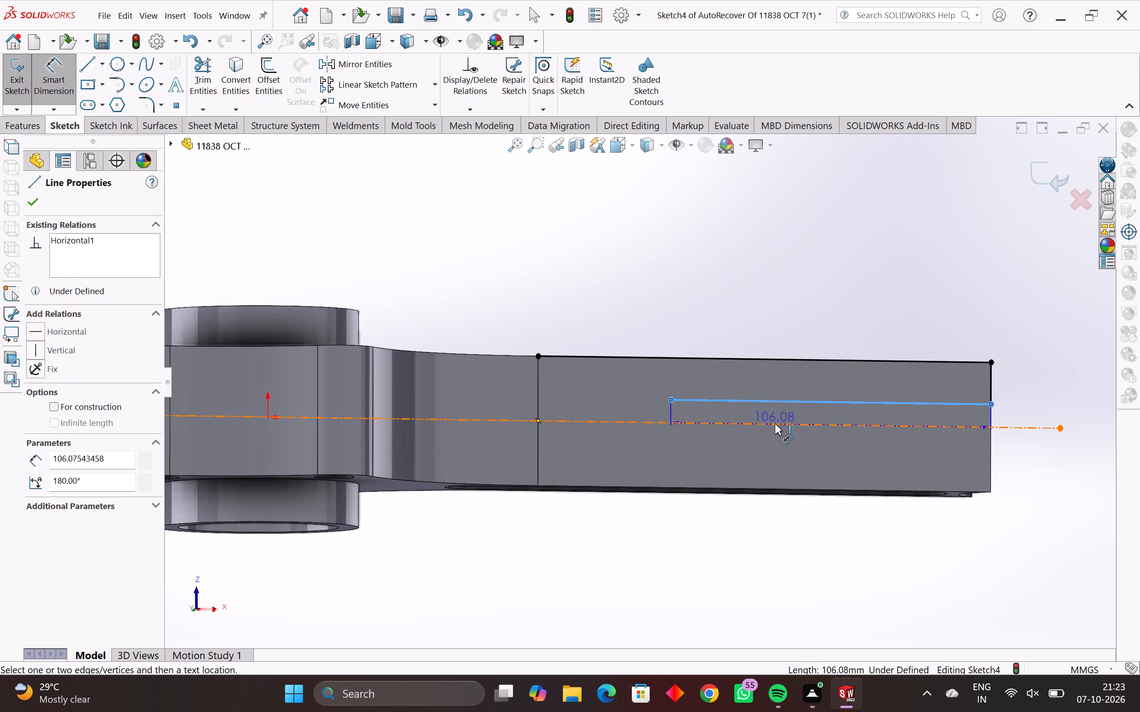
left_click(775, 424)
left_click(808, 417)
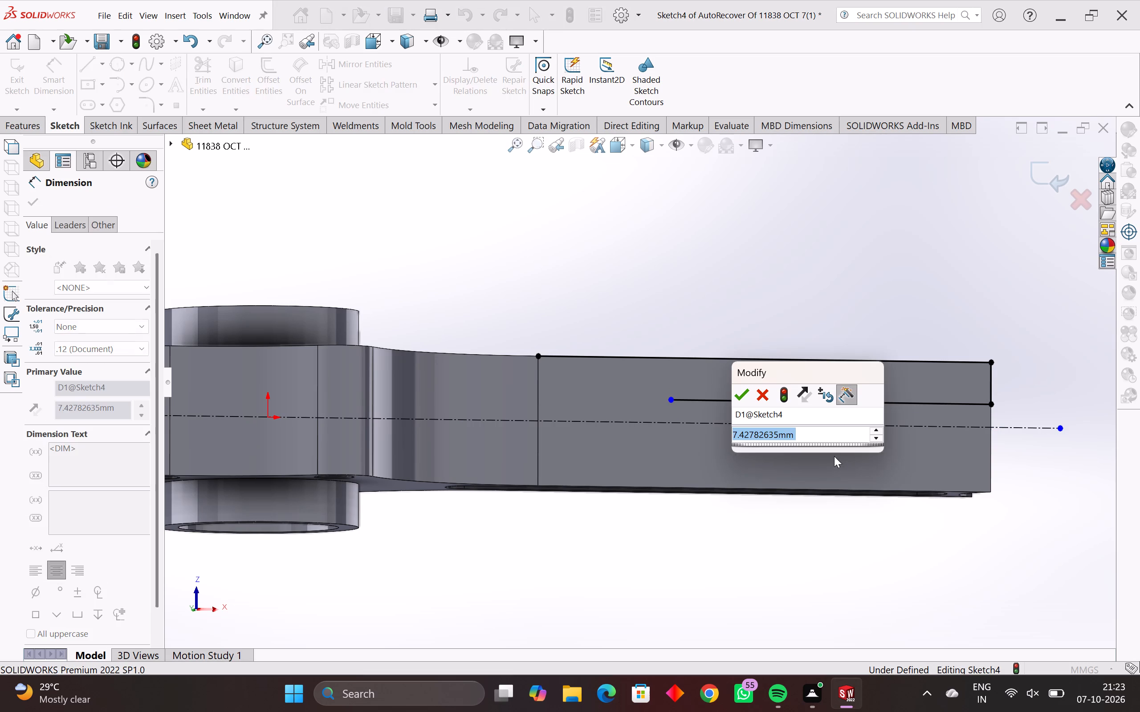
type("14")
key("Return")
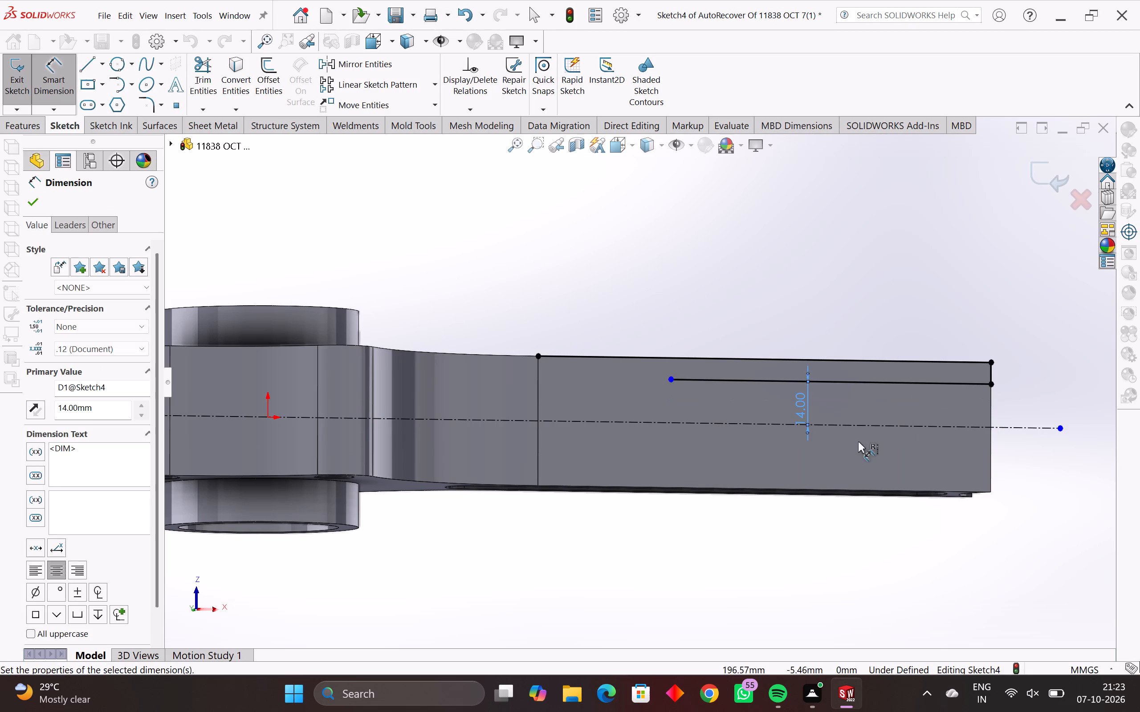
key("Escape")
key("Escape")
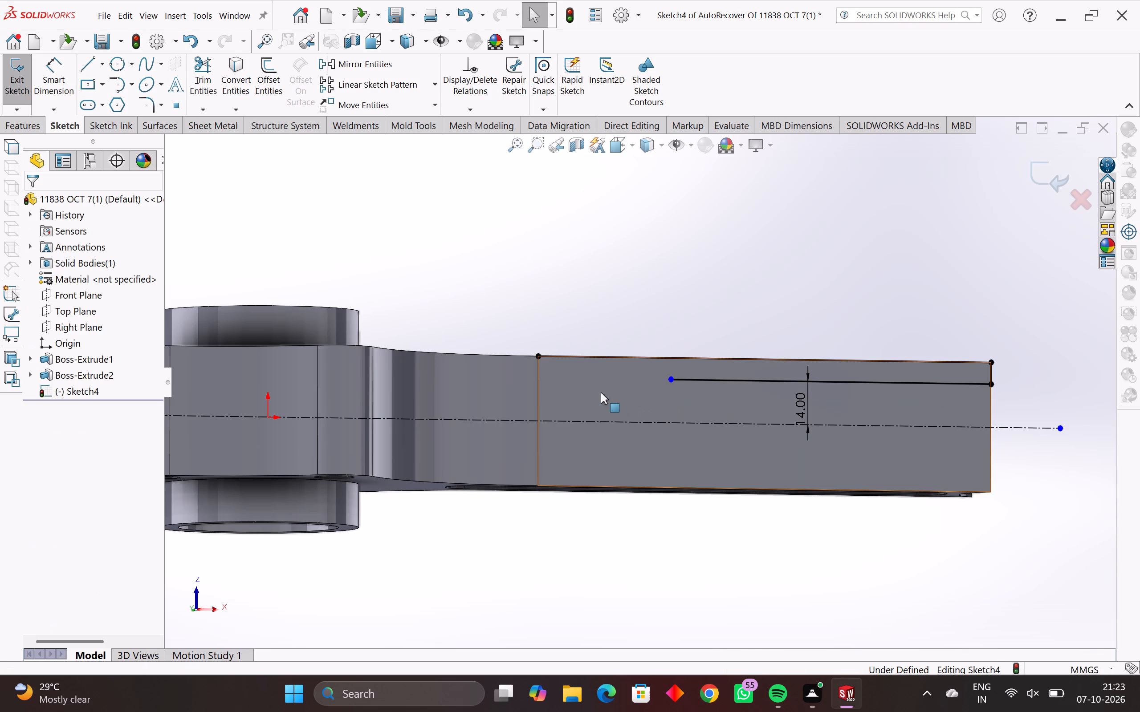
Fully define the three profile lines and the centerline with automatically calculated relations and dimensions.
scroll(703, 382, "down", 3)
left_click_drag(915, 320, 277, 584)
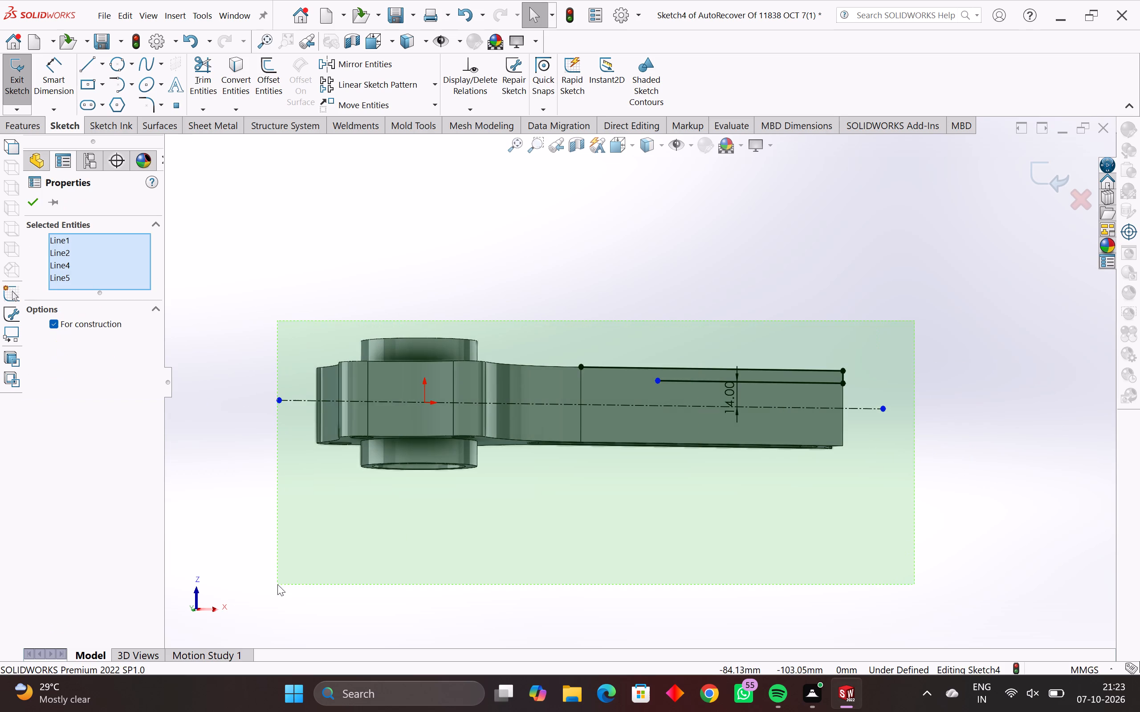
left_click(454, 106)
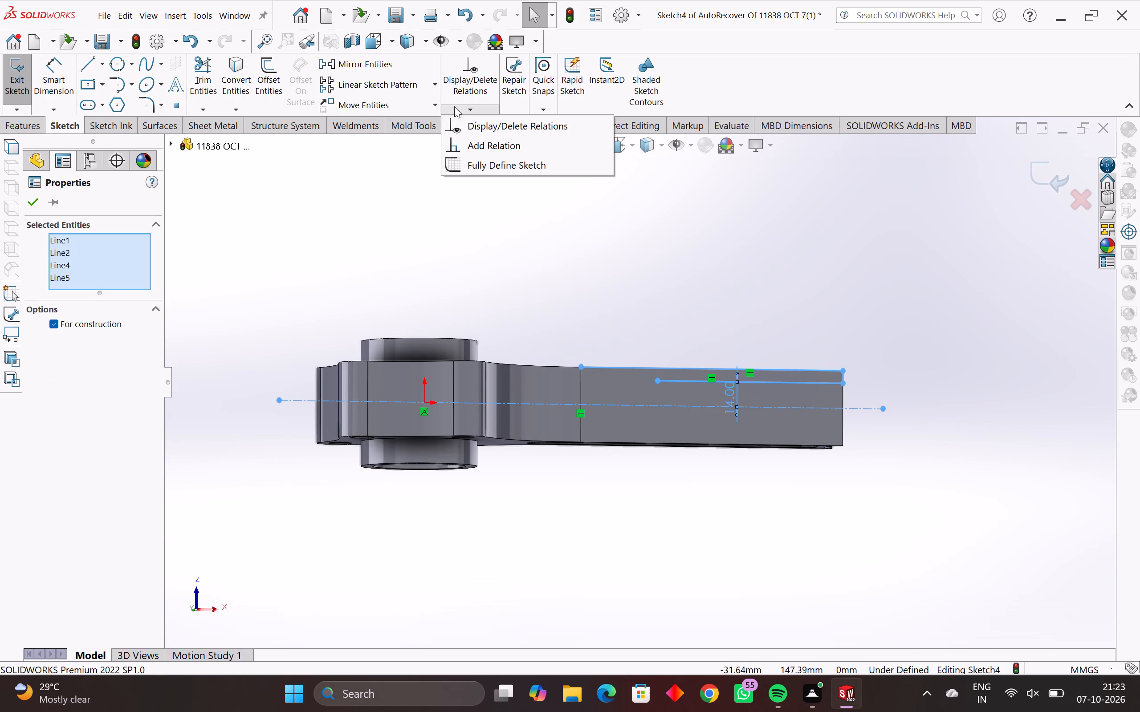
left_click(453, 167)
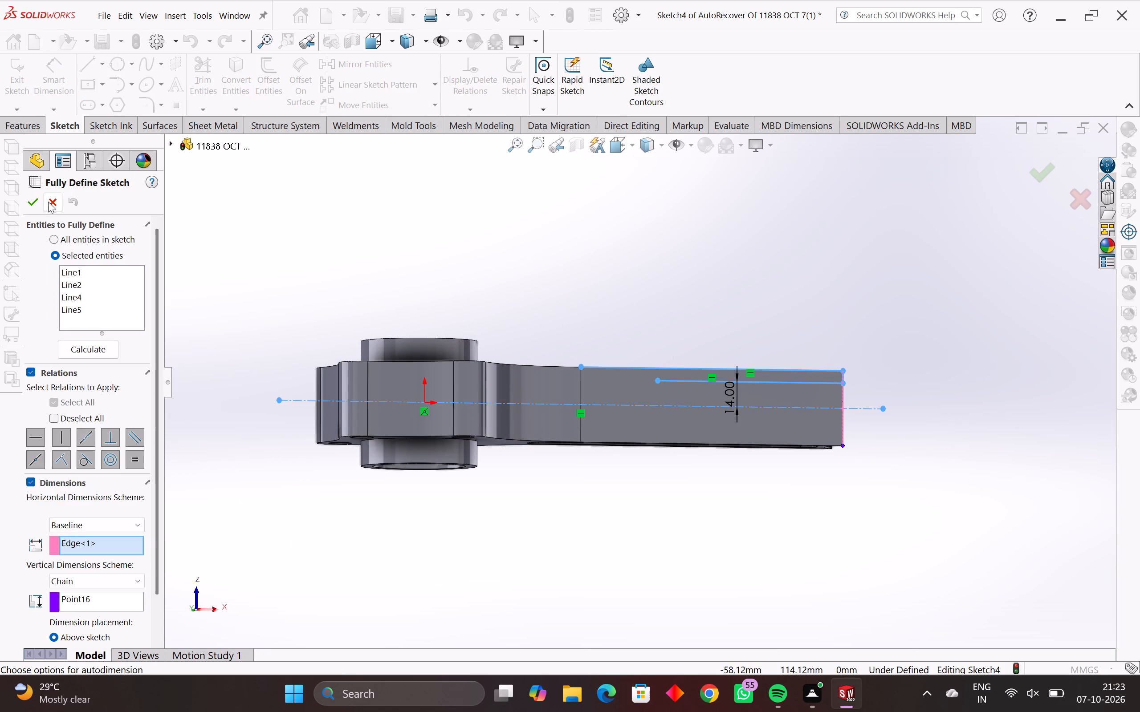
left_click(93, 351)
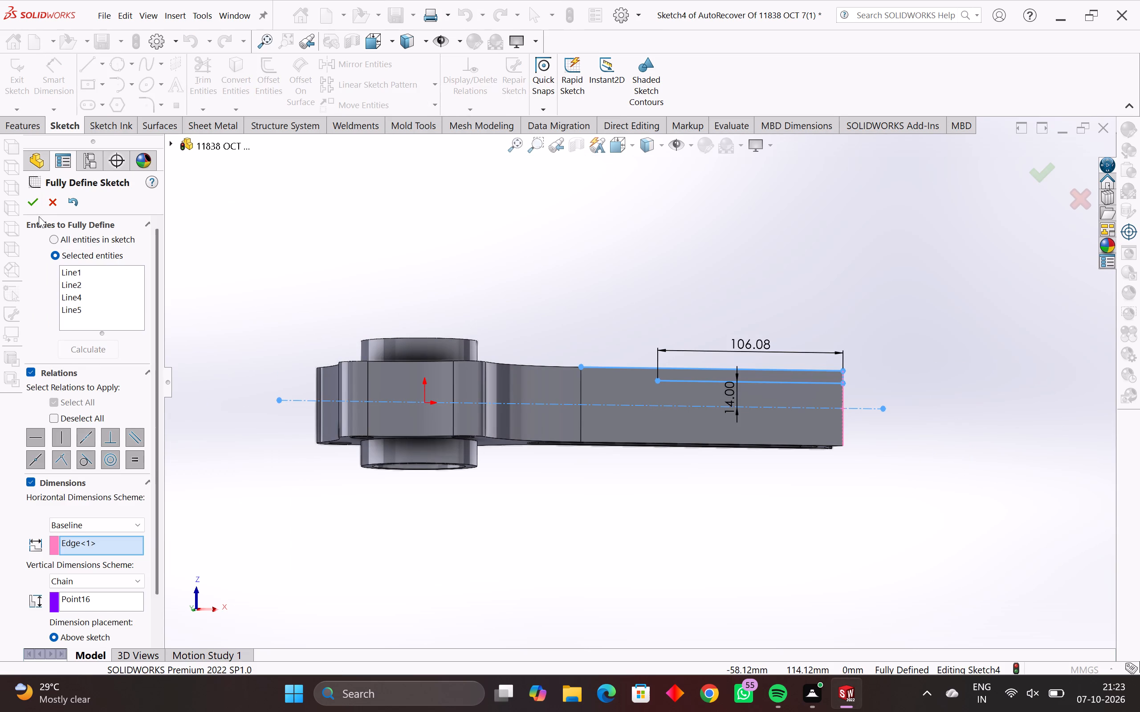
left_click(34, 203)
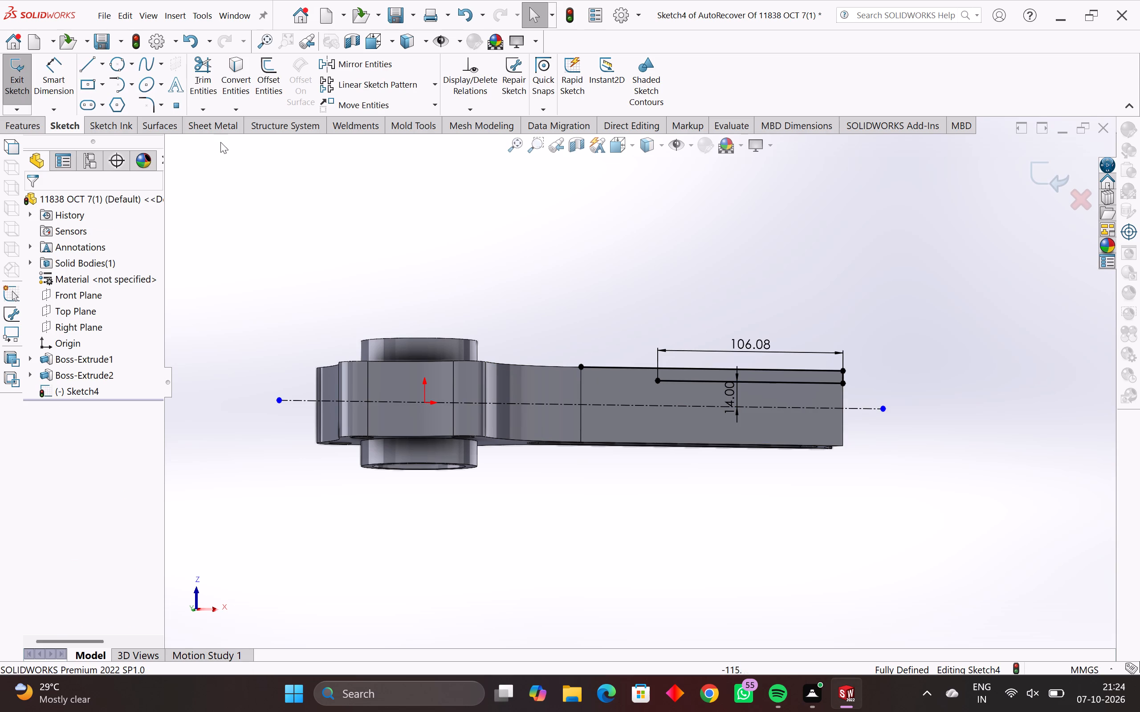
Draw a three-point circle of about 51 mm radius through the upper line's ring-side end and the lower line's open end.
left_click(119, 62)
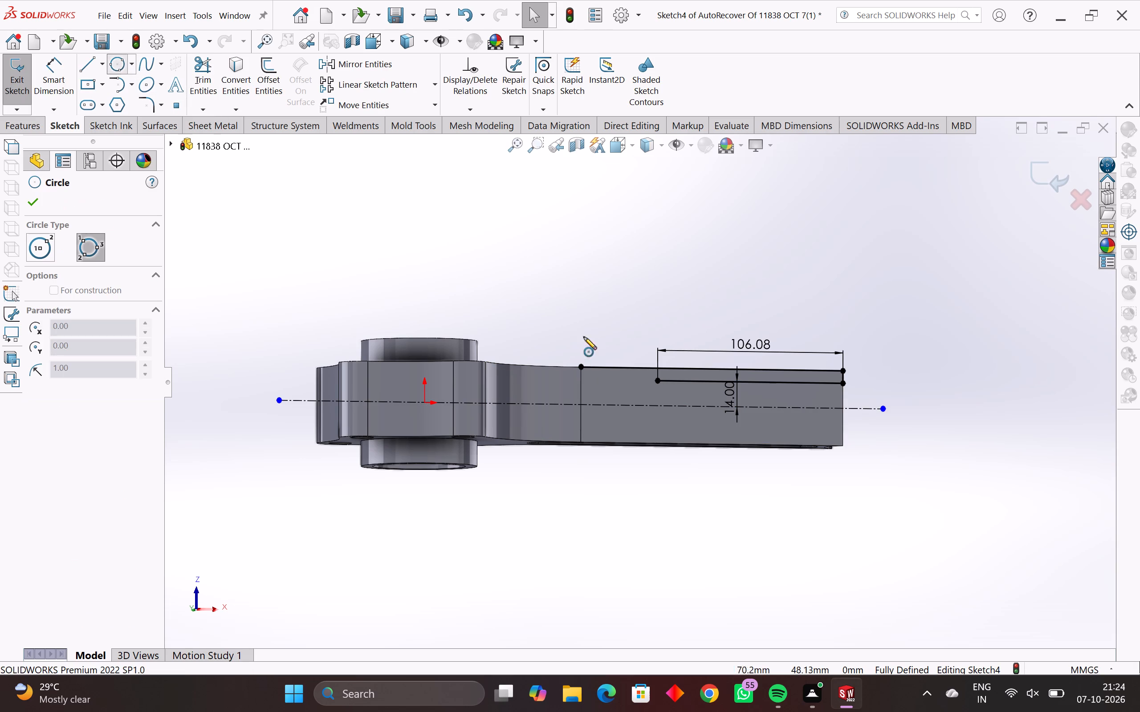
scroll(607, 362, "up", 3)
left_click(567, 368)
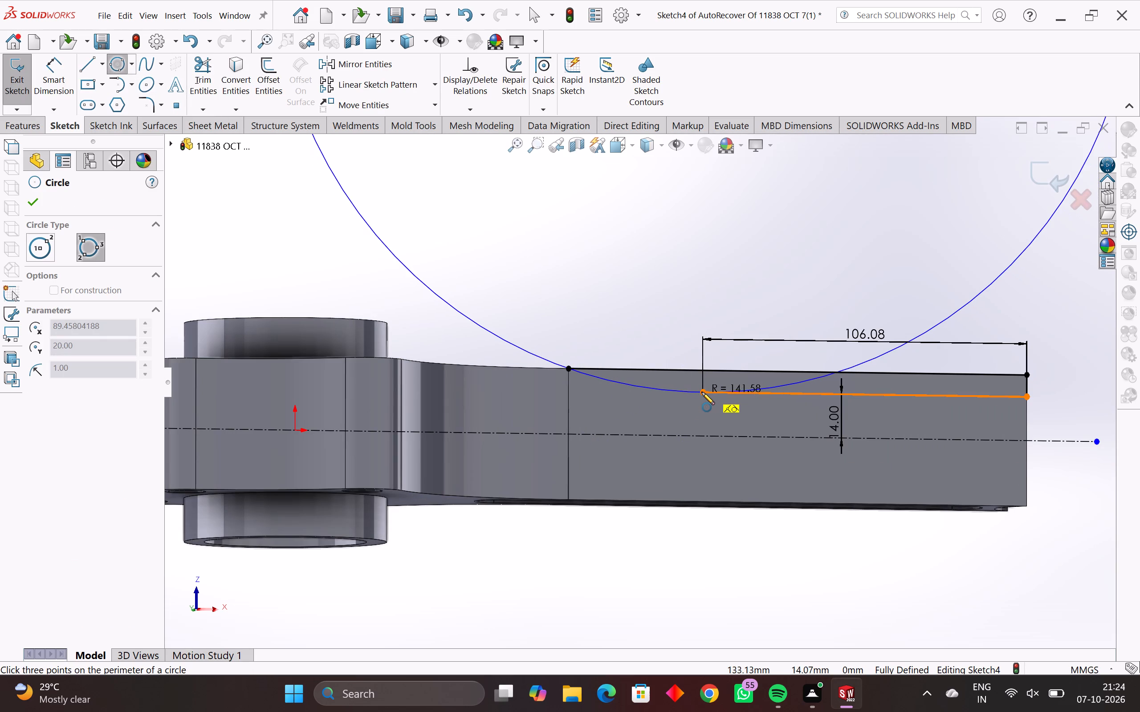
left_click(702, 392)
left_click(811, 210)
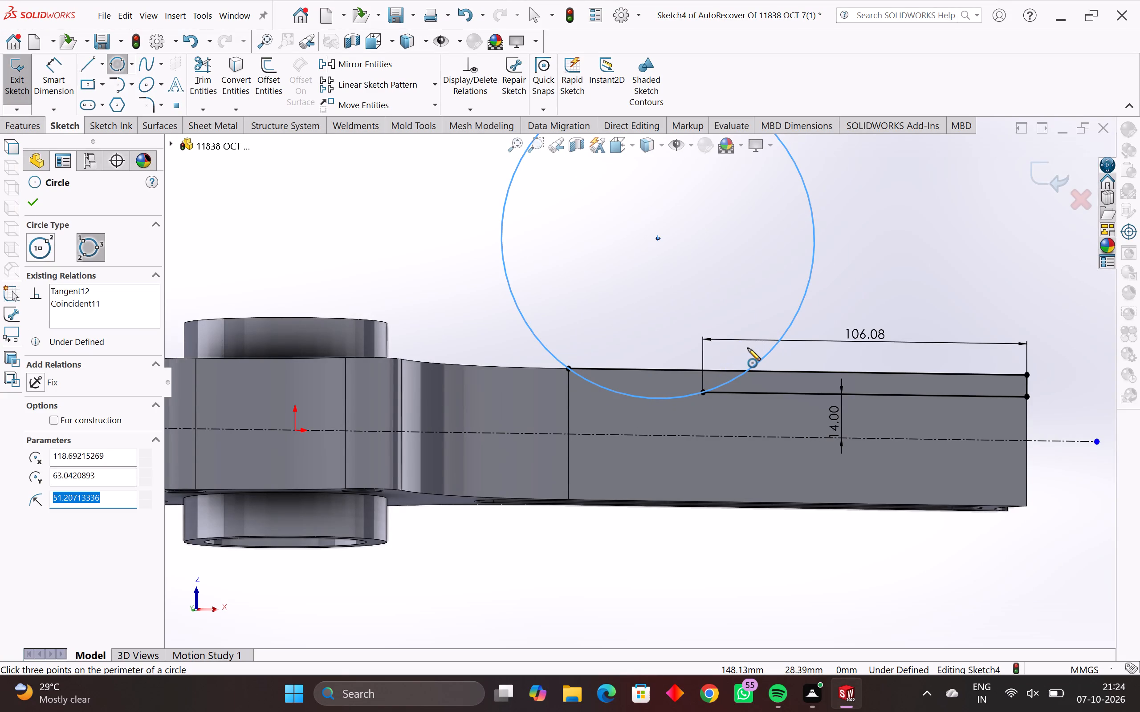
Set the new circle's radius to 78 mm and leave the Circle tool.
type("78")
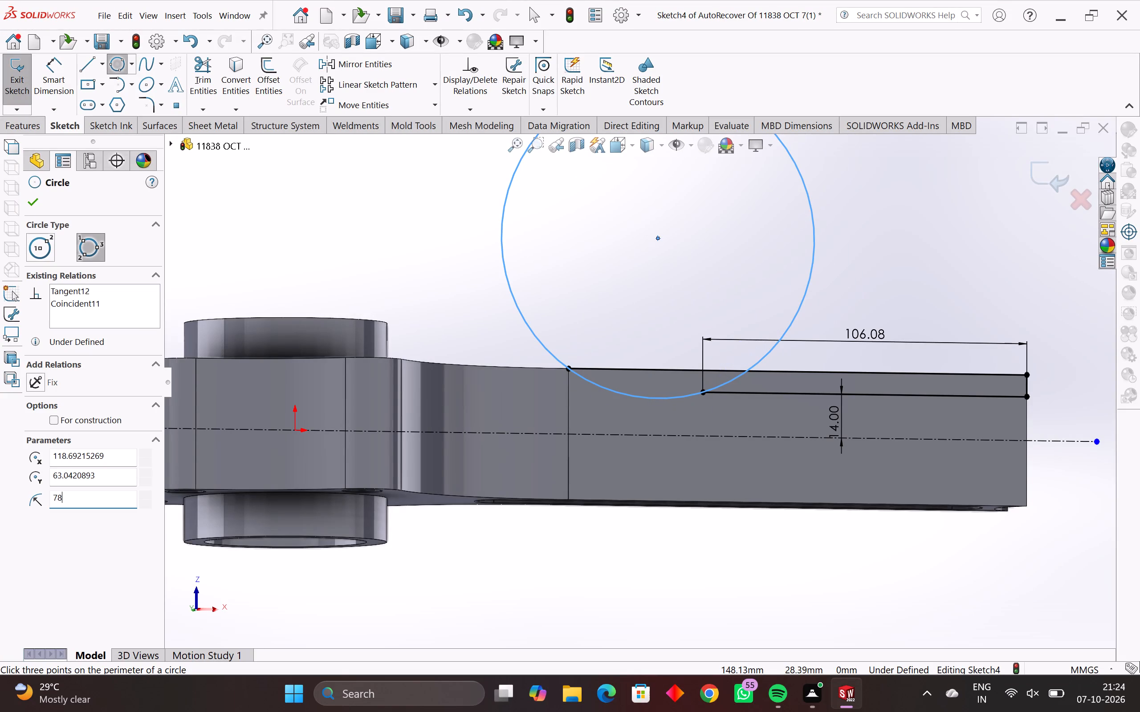
key("Return")
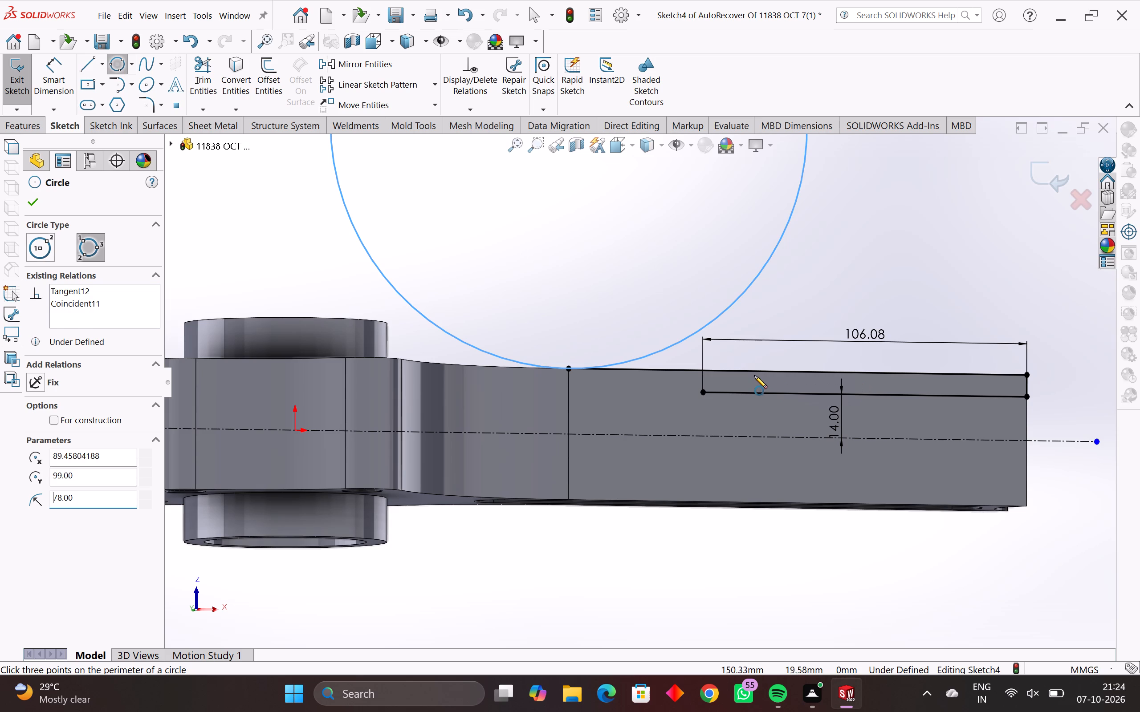
key("Escape")
key("Escape")
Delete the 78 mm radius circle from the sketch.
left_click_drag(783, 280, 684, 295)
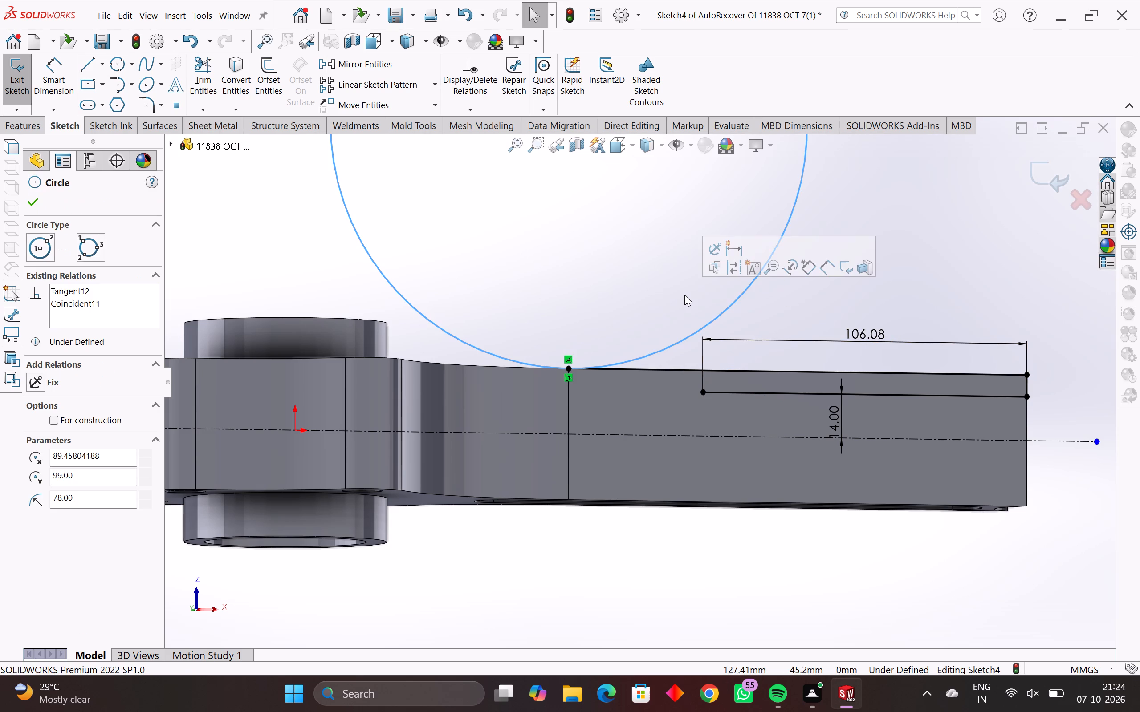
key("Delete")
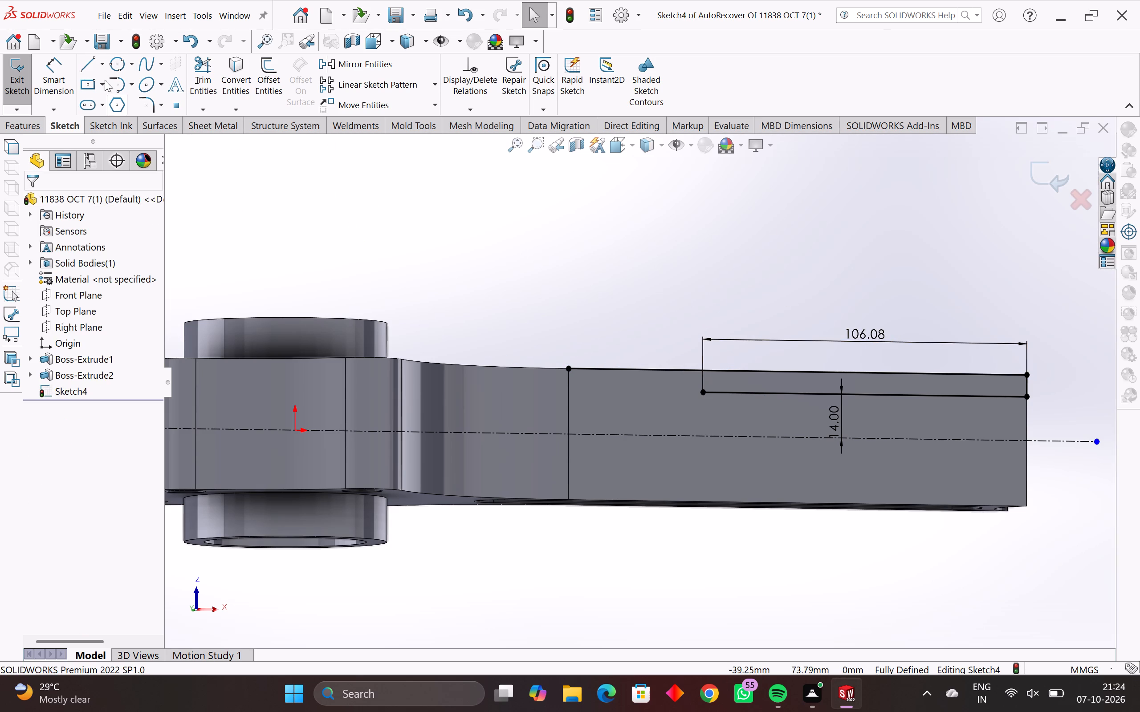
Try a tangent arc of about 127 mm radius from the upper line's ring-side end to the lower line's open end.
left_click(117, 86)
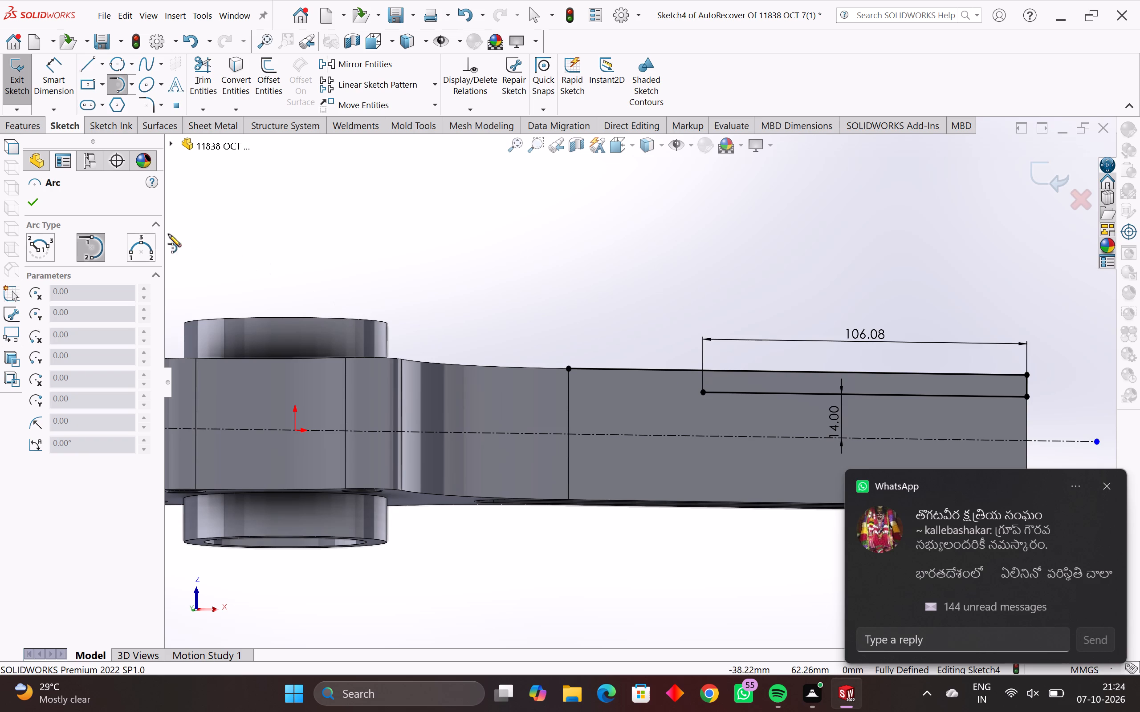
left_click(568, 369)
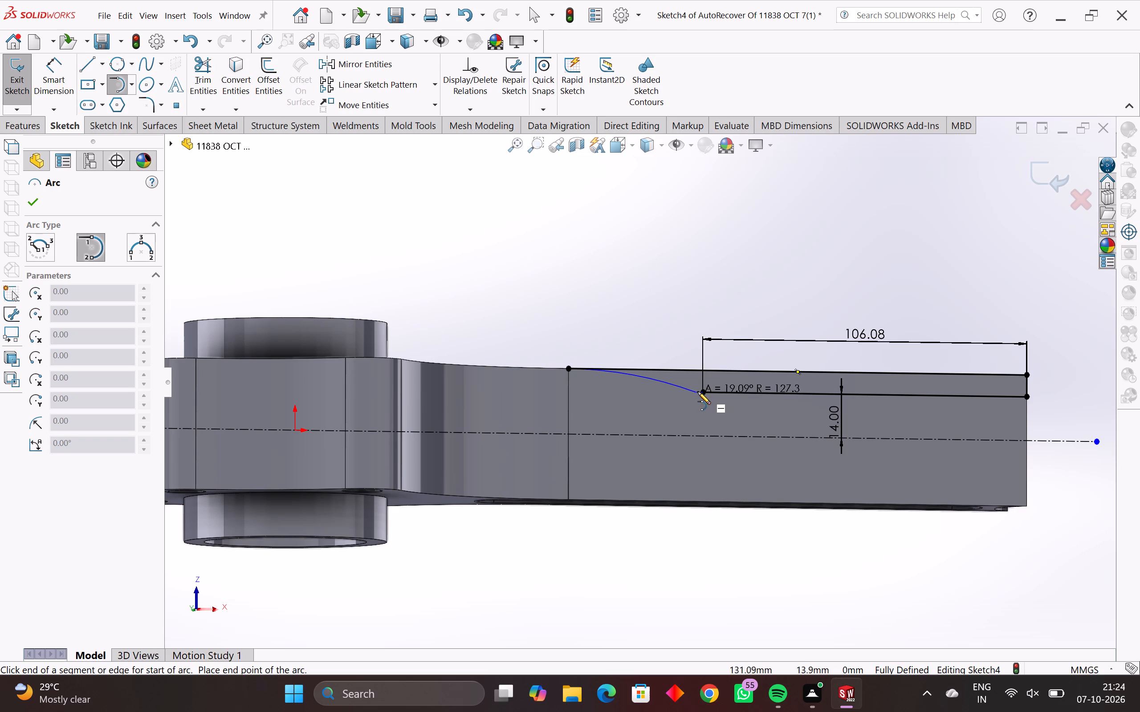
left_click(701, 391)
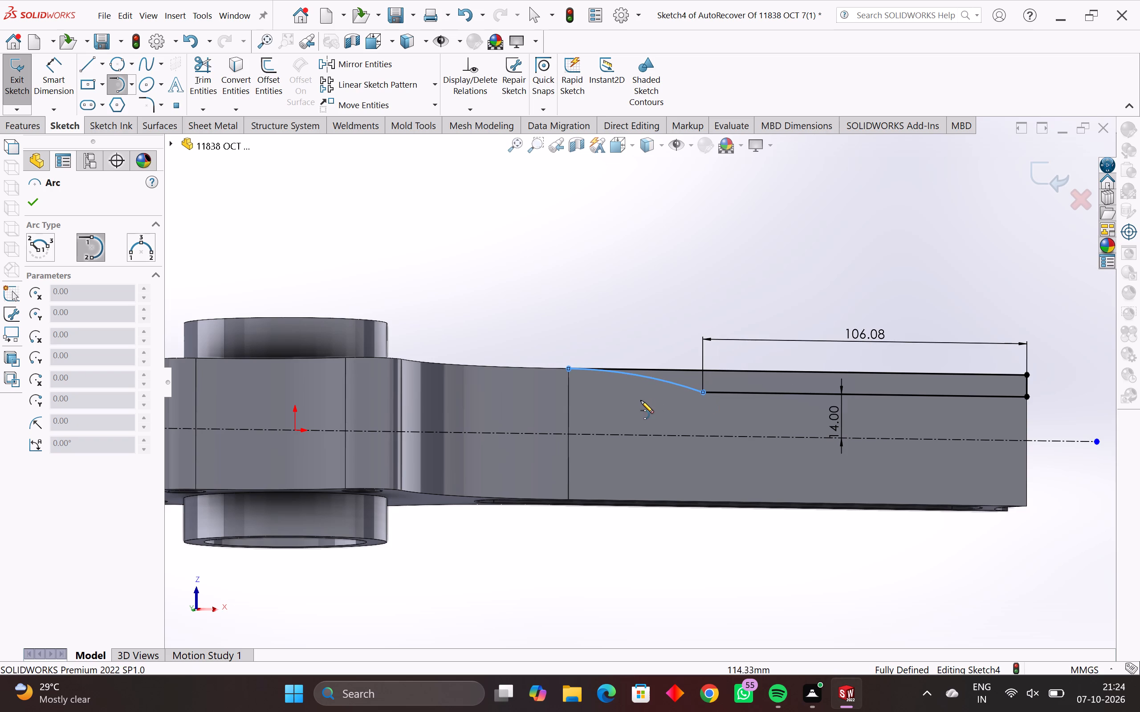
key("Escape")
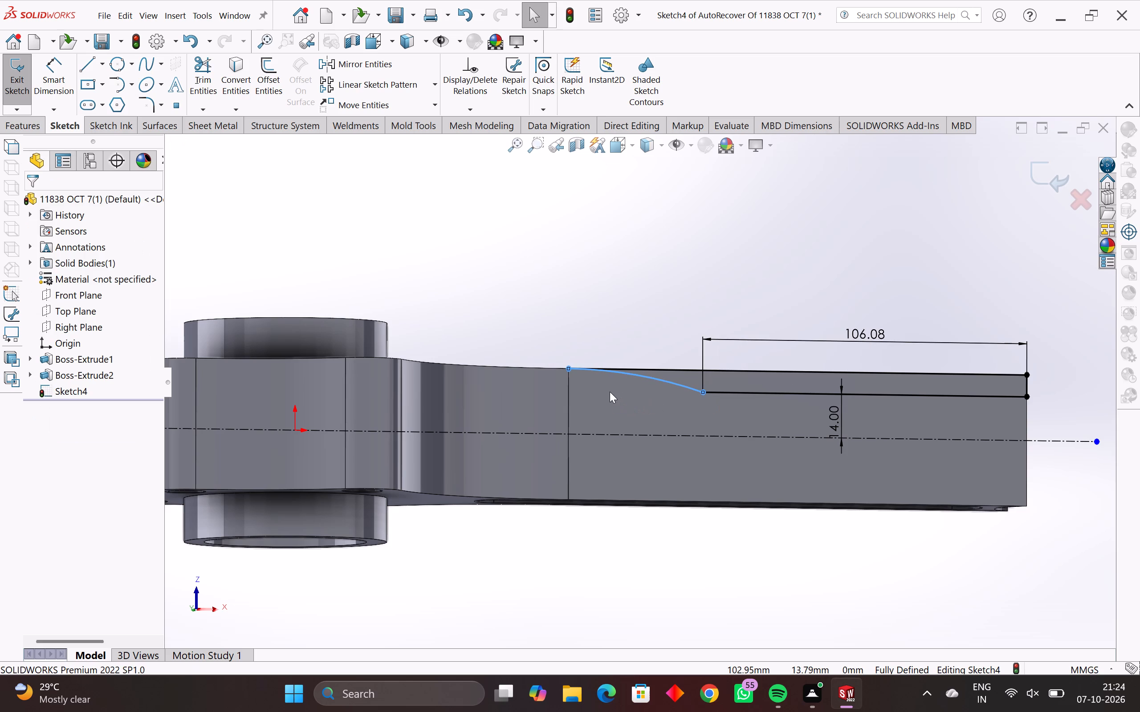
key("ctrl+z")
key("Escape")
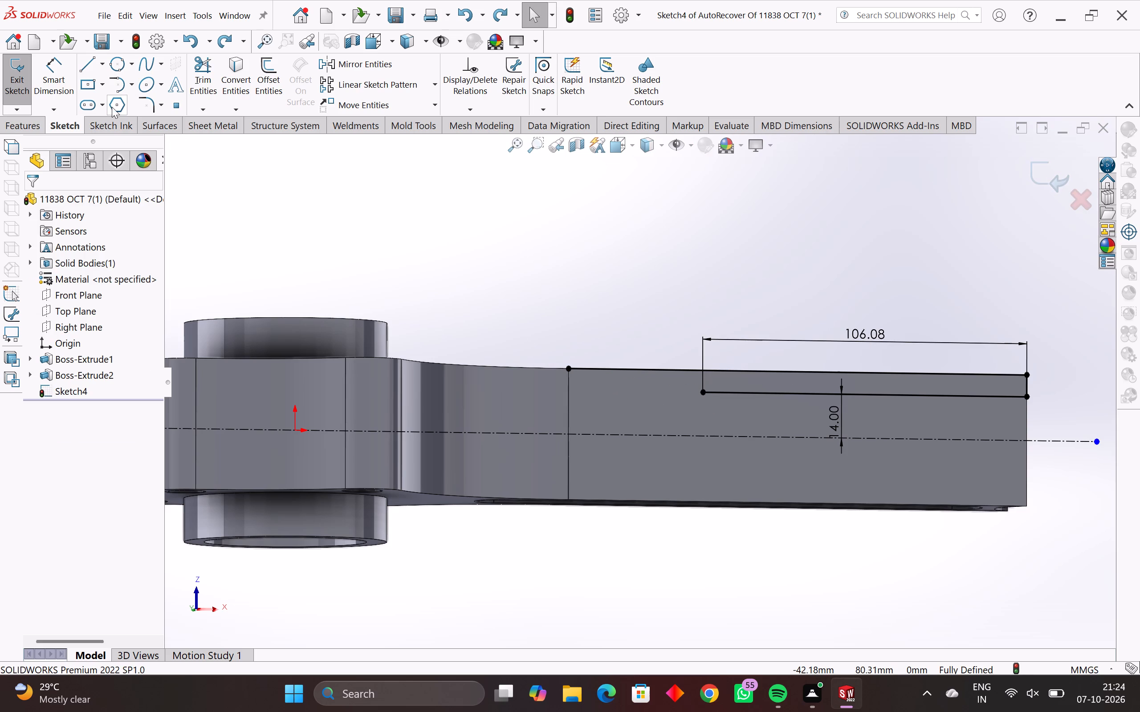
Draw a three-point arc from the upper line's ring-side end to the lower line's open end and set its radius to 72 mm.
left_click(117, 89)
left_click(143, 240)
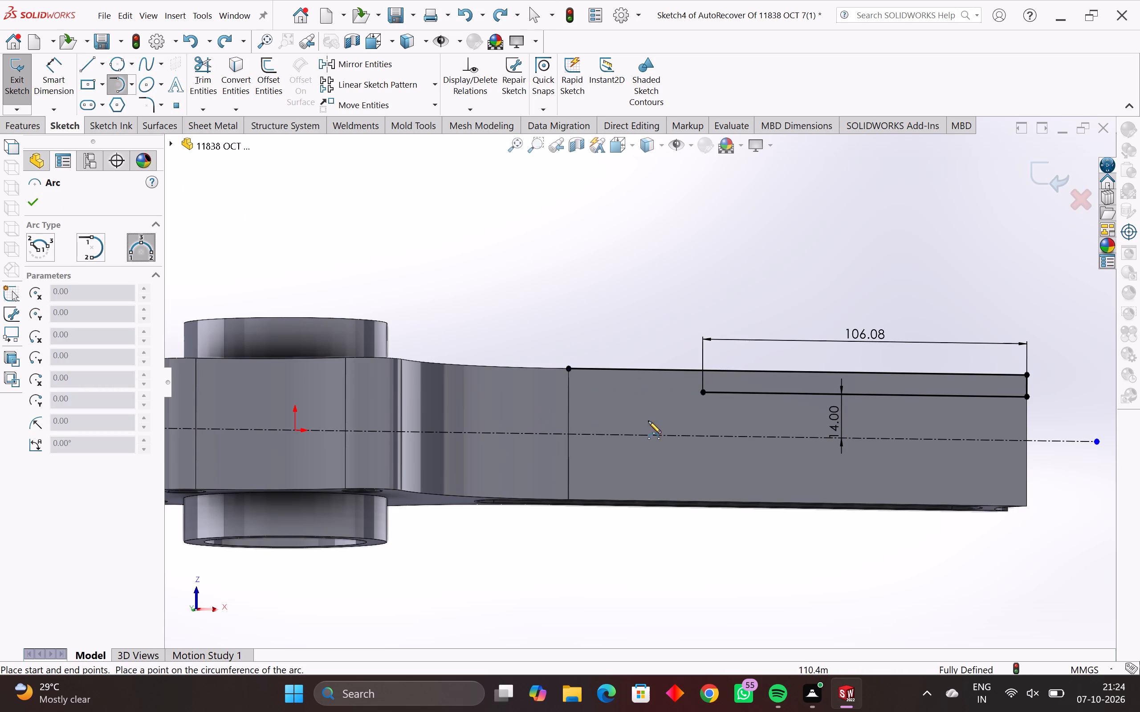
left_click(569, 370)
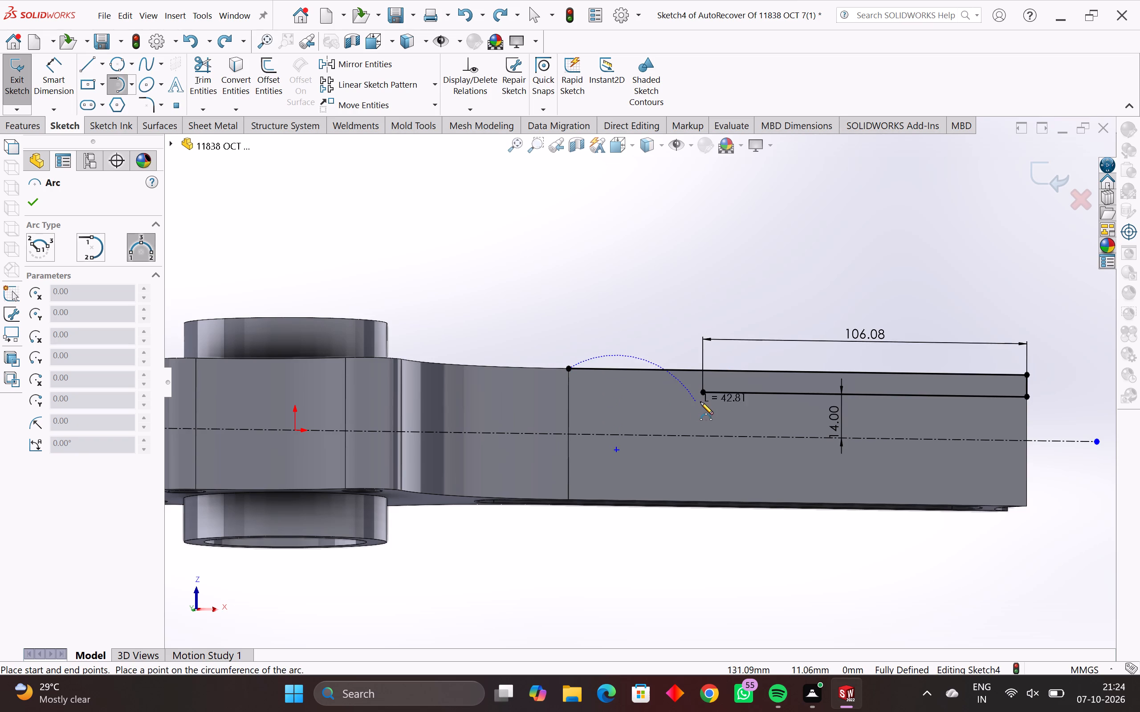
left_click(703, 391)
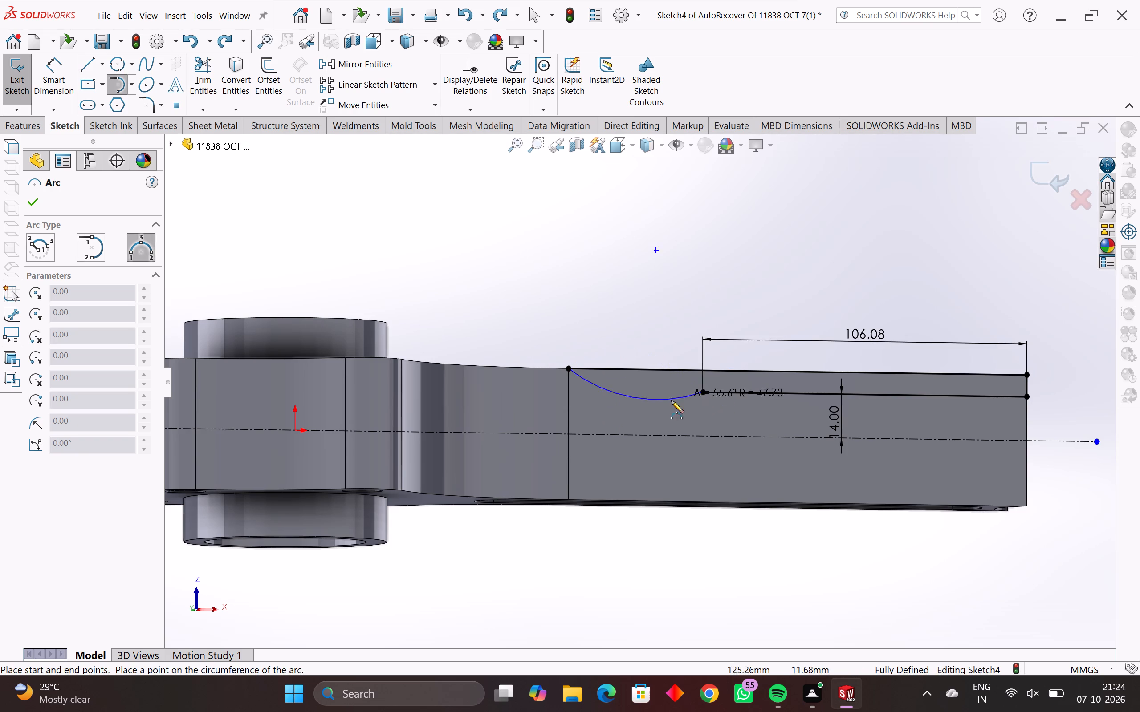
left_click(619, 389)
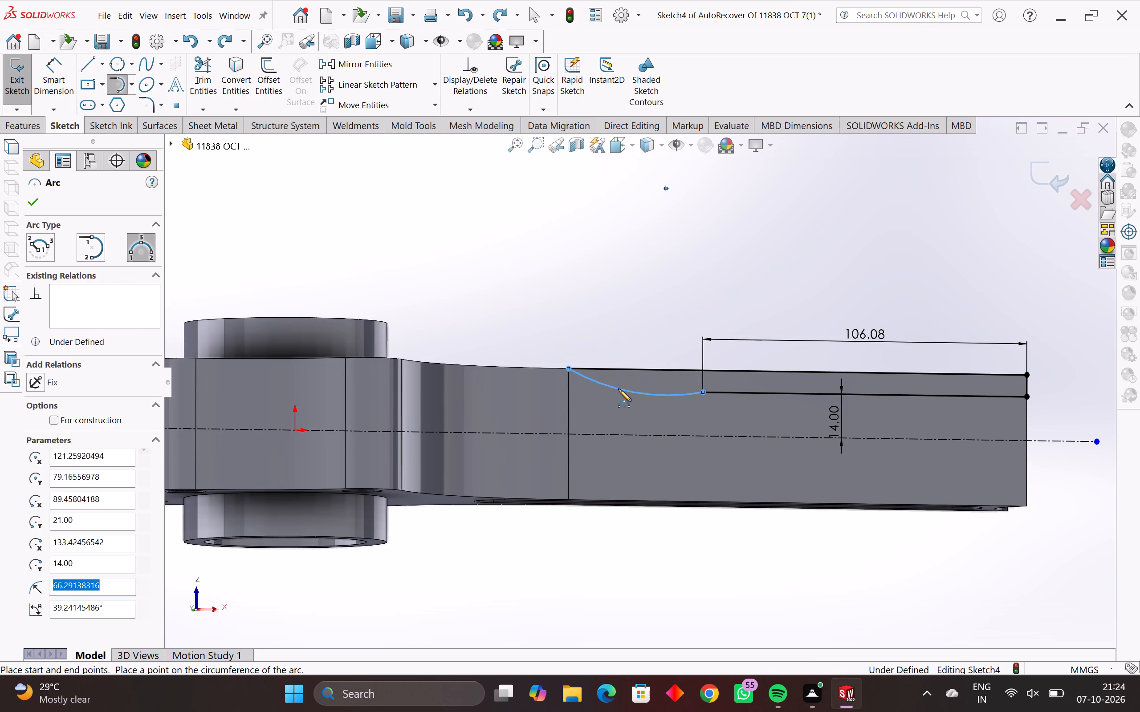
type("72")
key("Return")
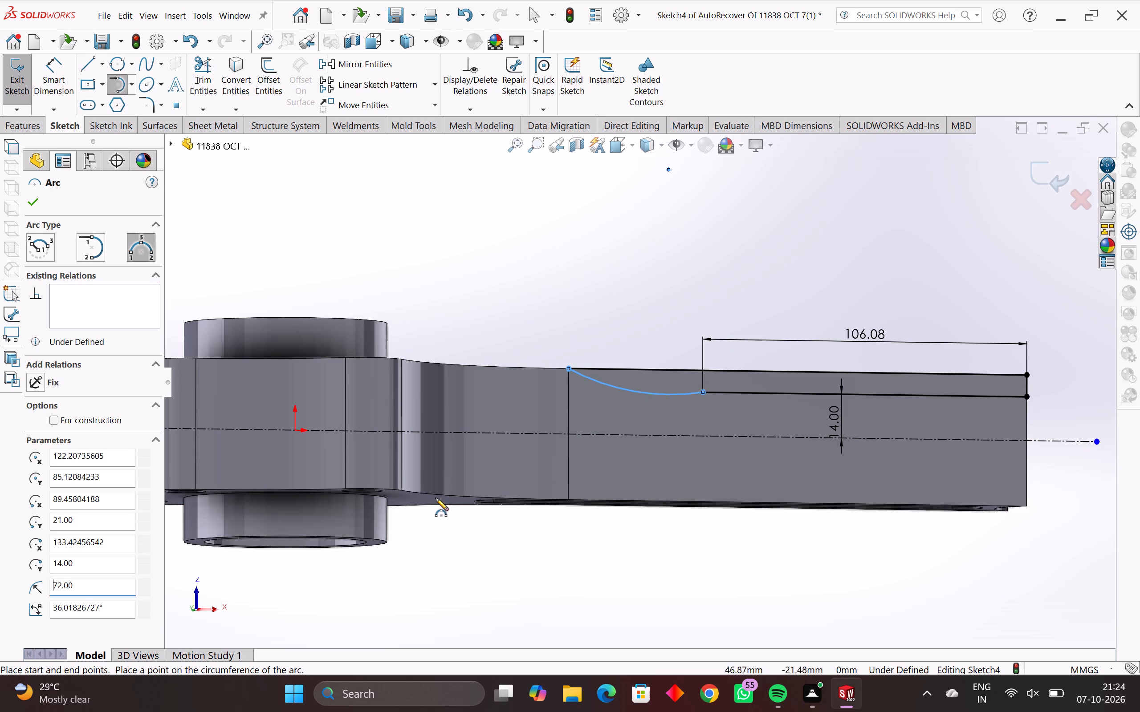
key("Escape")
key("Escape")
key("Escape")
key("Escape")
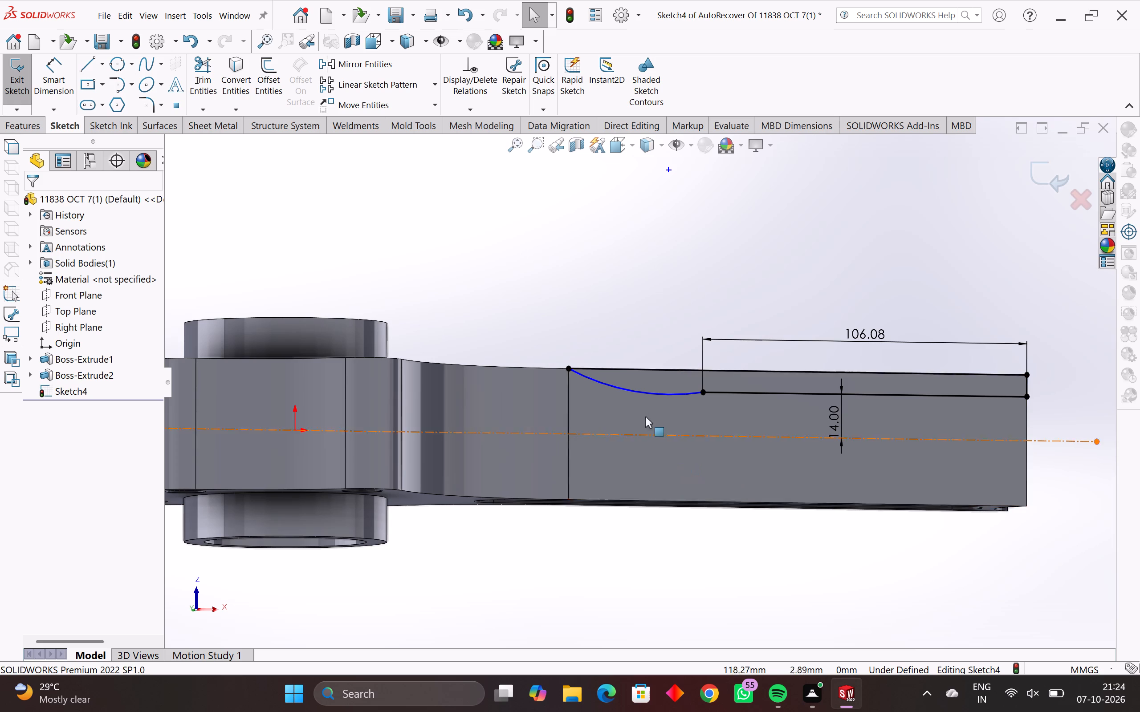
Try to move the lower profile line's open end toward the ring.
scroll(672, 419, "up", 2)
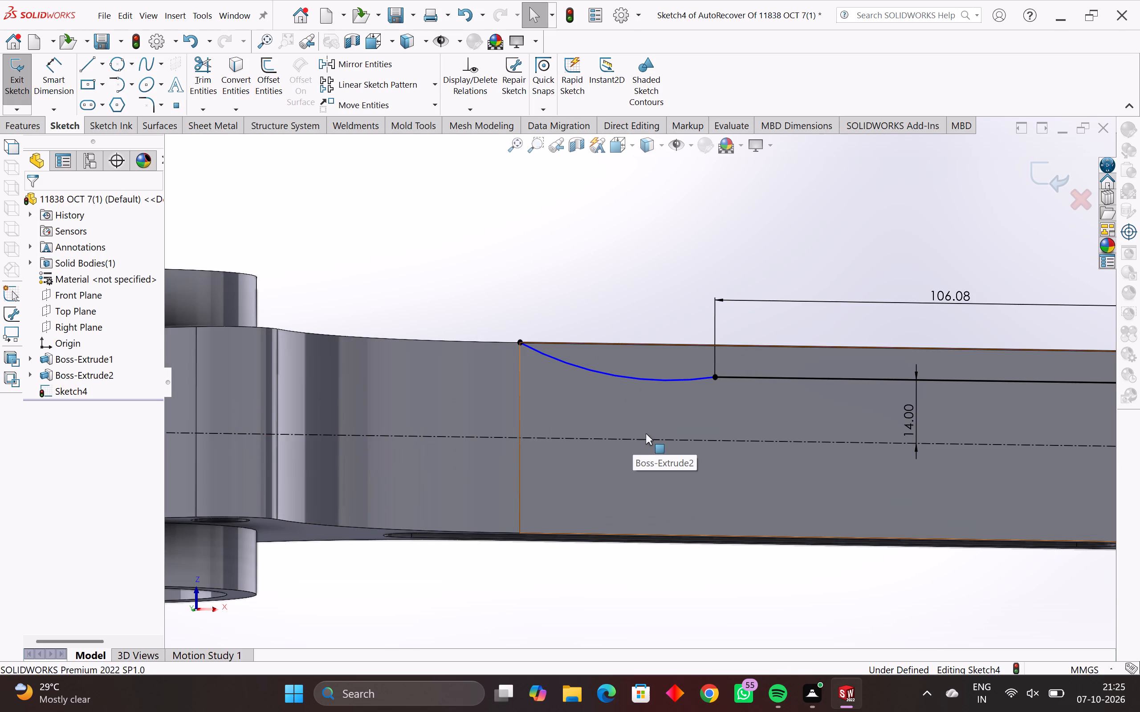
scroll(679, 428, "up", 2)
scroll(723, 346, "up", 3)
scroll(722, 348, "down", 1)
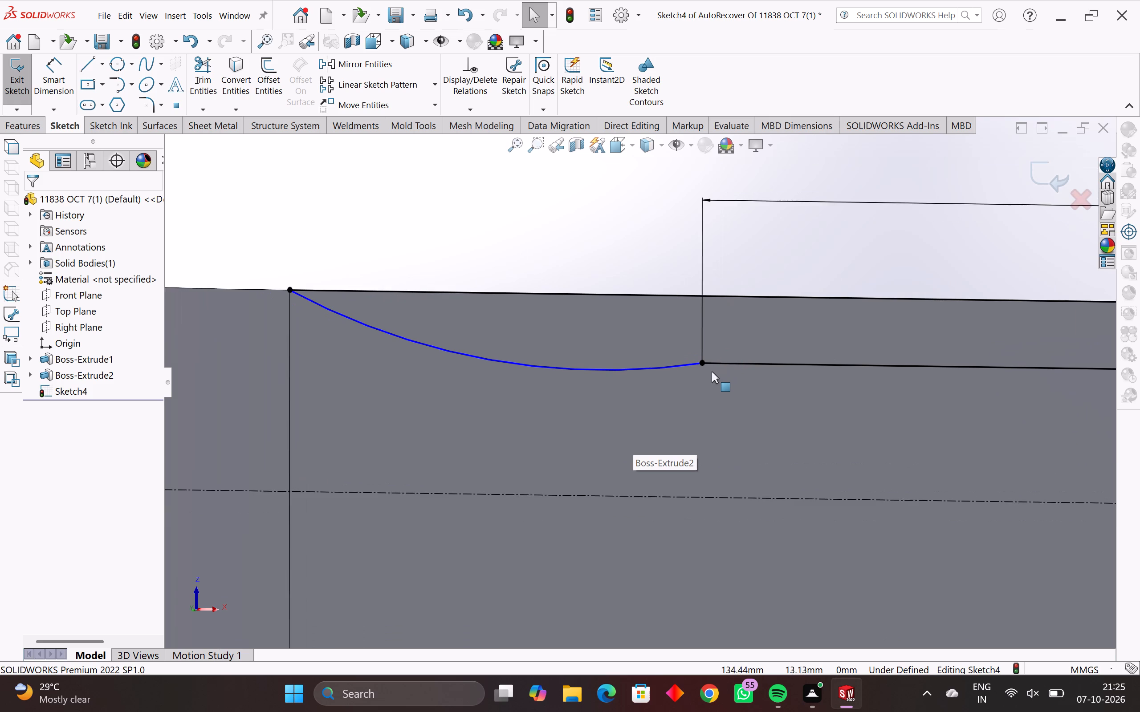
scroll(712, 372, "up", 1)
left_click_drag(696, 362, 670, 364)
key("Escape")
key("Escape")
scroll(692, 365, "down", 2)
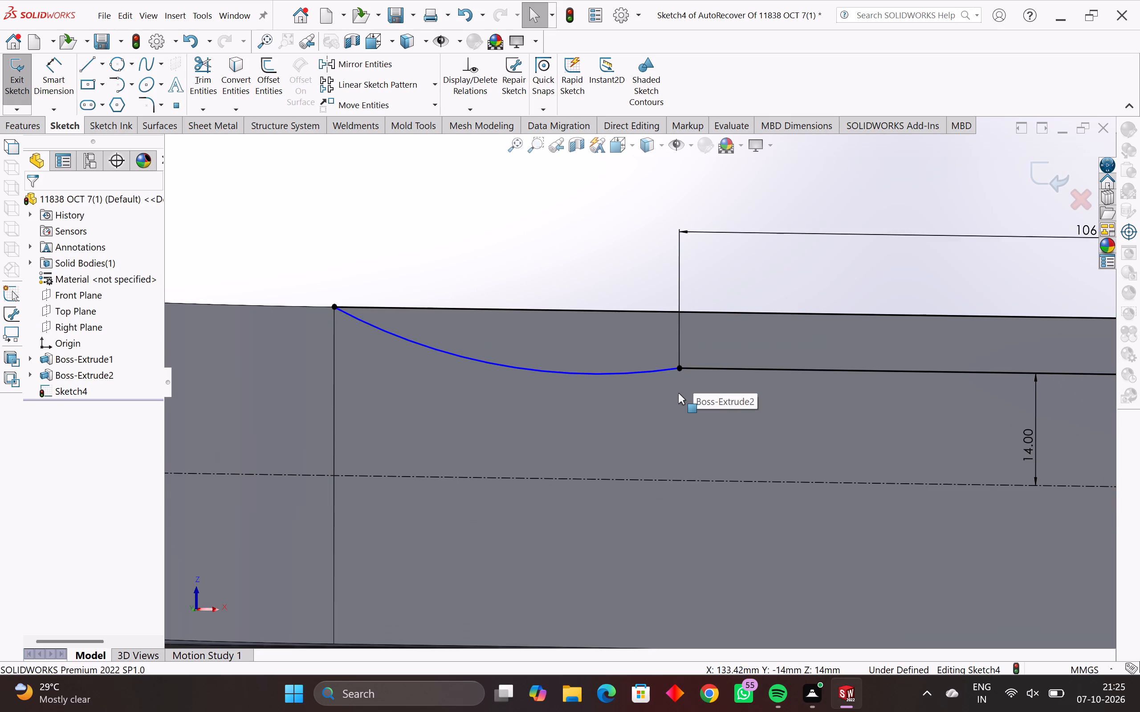
Undo the arc and the full definition of the profile lines, keeping the 14 mm dimension to the centerline.
key("ctrl+z")
key("ctrl+z")
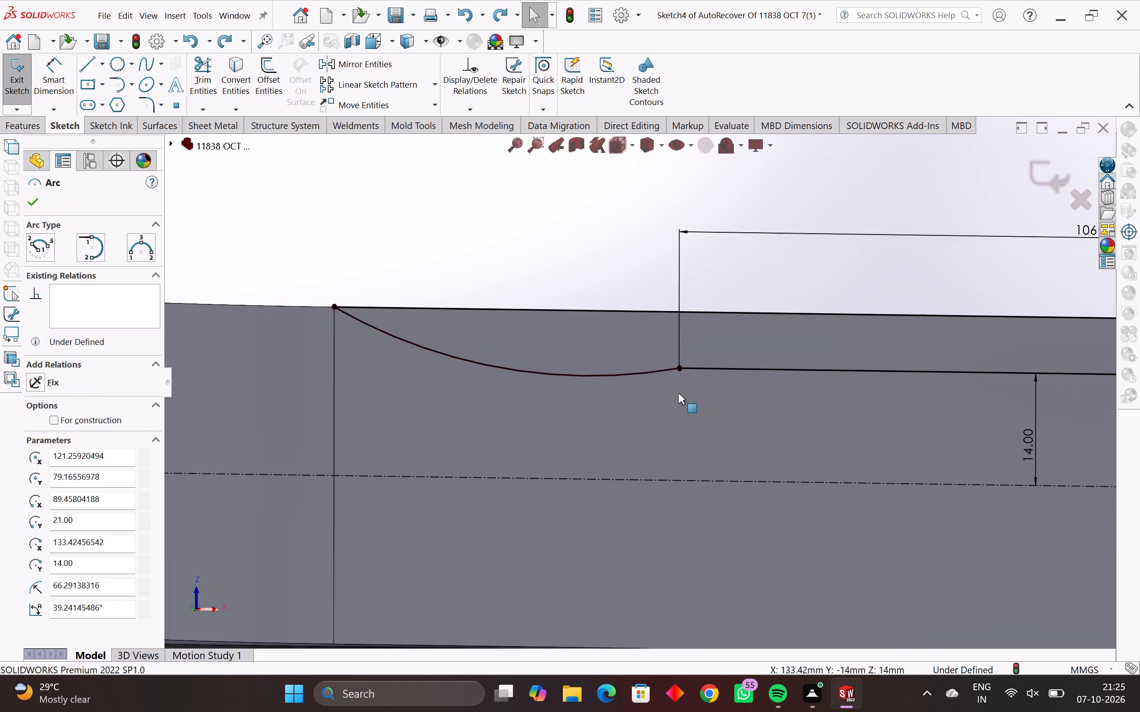
key("ctrl+z")
key("ctrl+z")
key("ctrl+z")
key("ctrl+z")
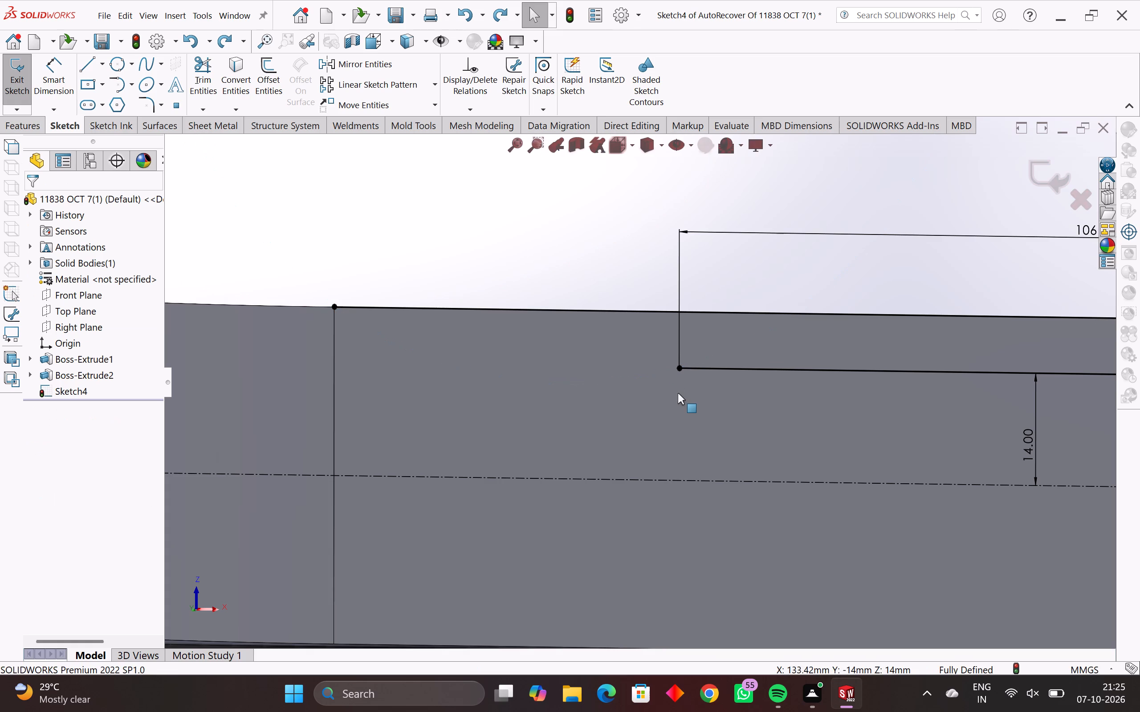
key("ctrl+z")
key("ctrl+z")
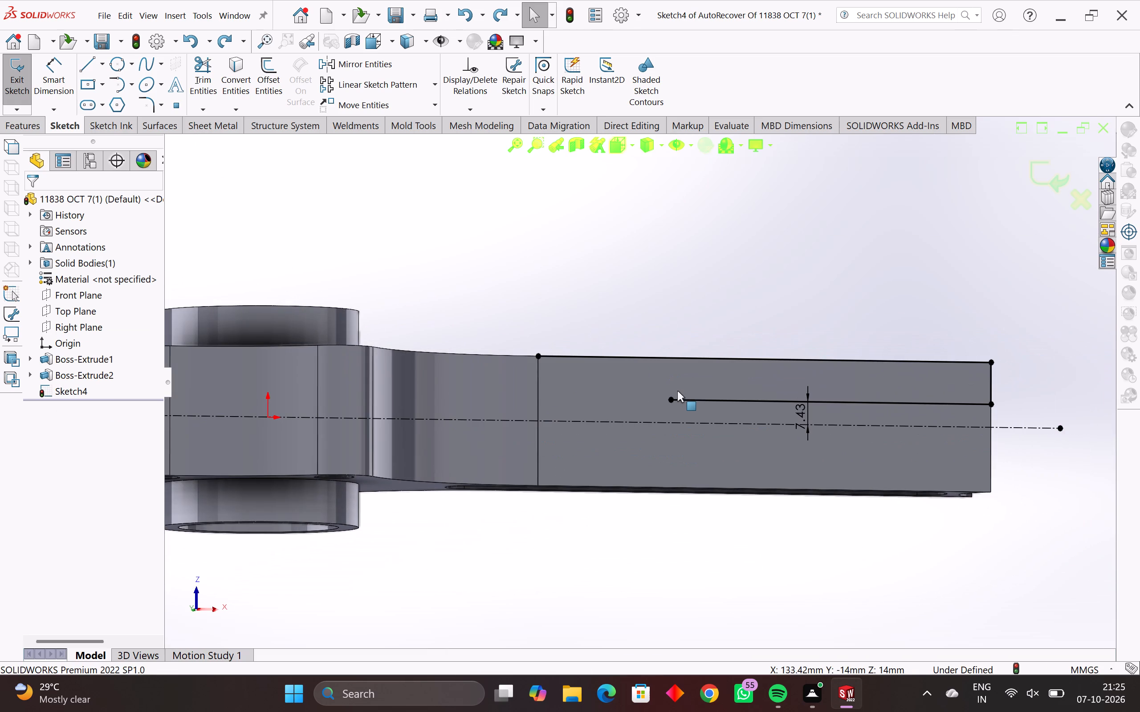
key("ctrl+y")
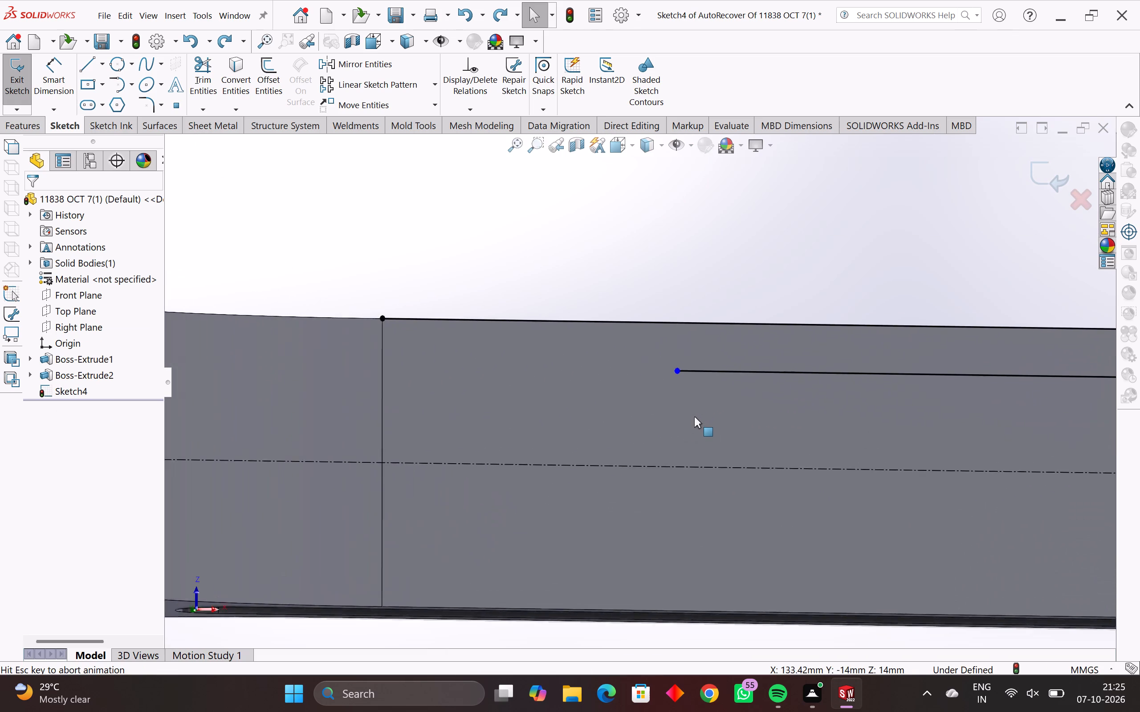
key("Escape")
key("Escape")
Extend the lower profile line's open end toward the ring to an X position of about 123.5 mm.
left_click_drag(712, 359, 688, 373)
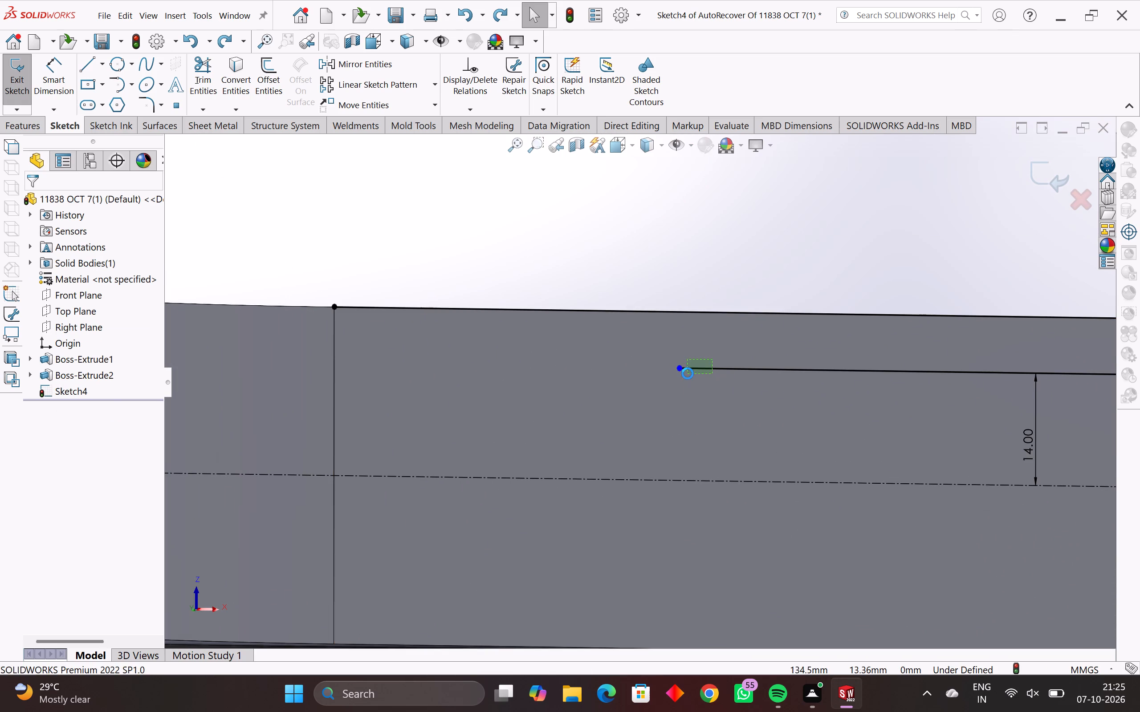
left_click_drag(678, 368, 572, 372)
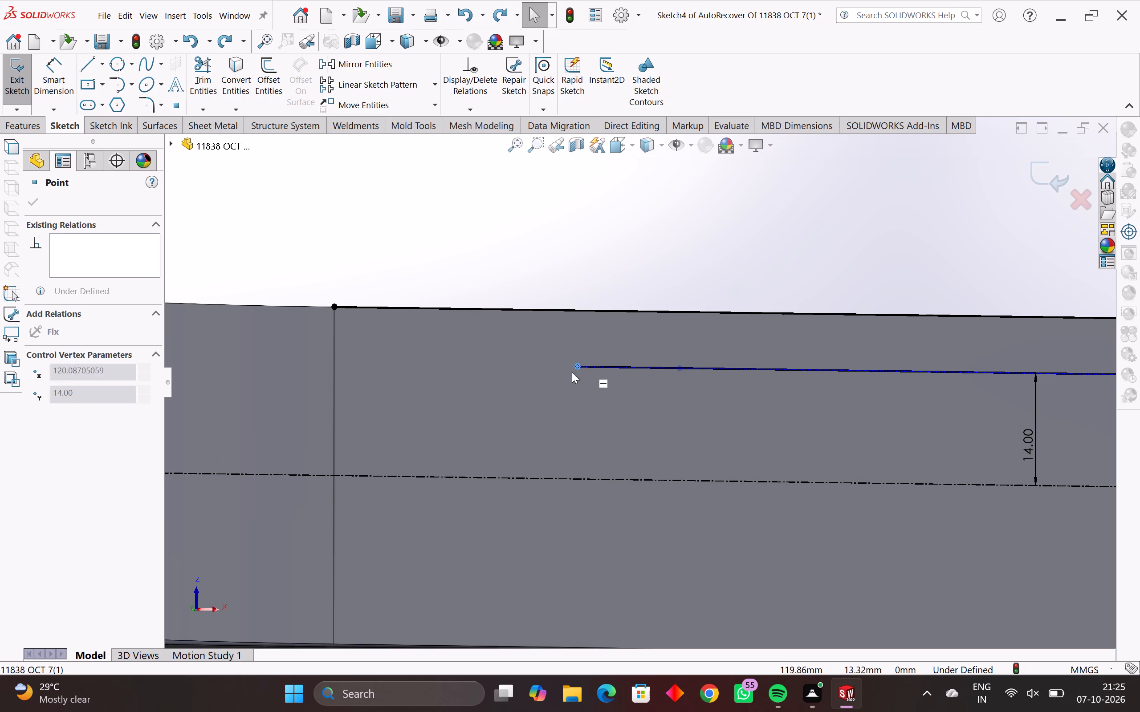
left_click_drag(572, 372, 553, 372)
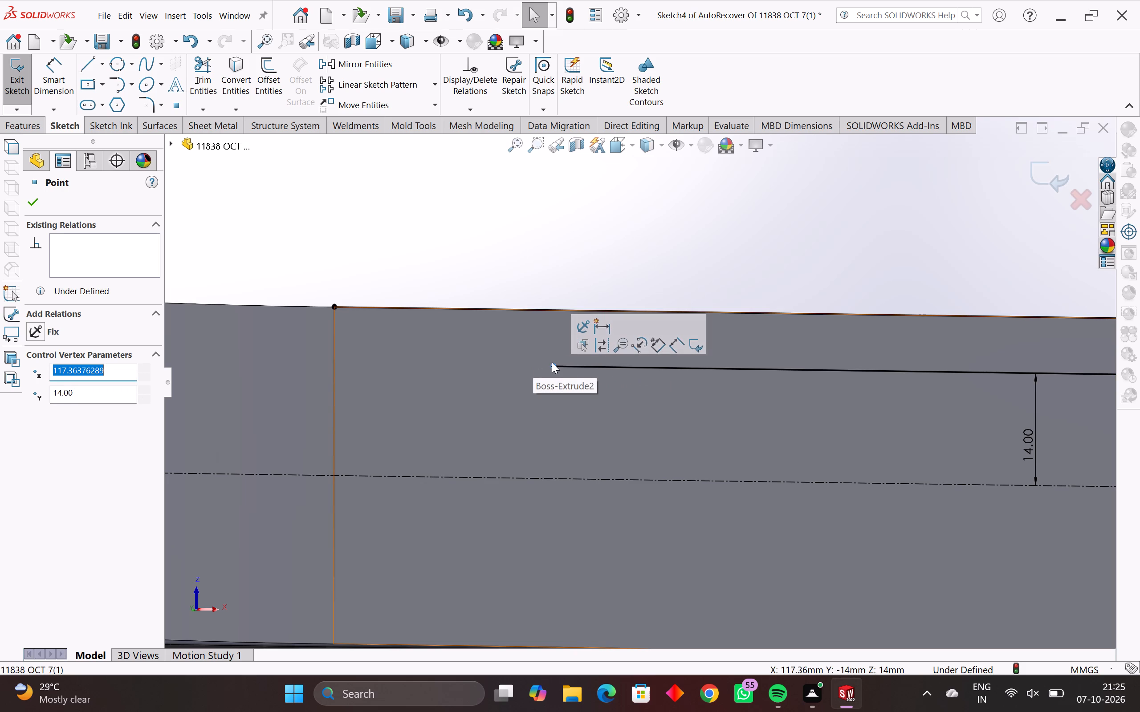
left_click_drag(552, 364, 601, 370)
key("Escape")
key("Escape")
key("Escape")
key("Escape")
key("Escape")
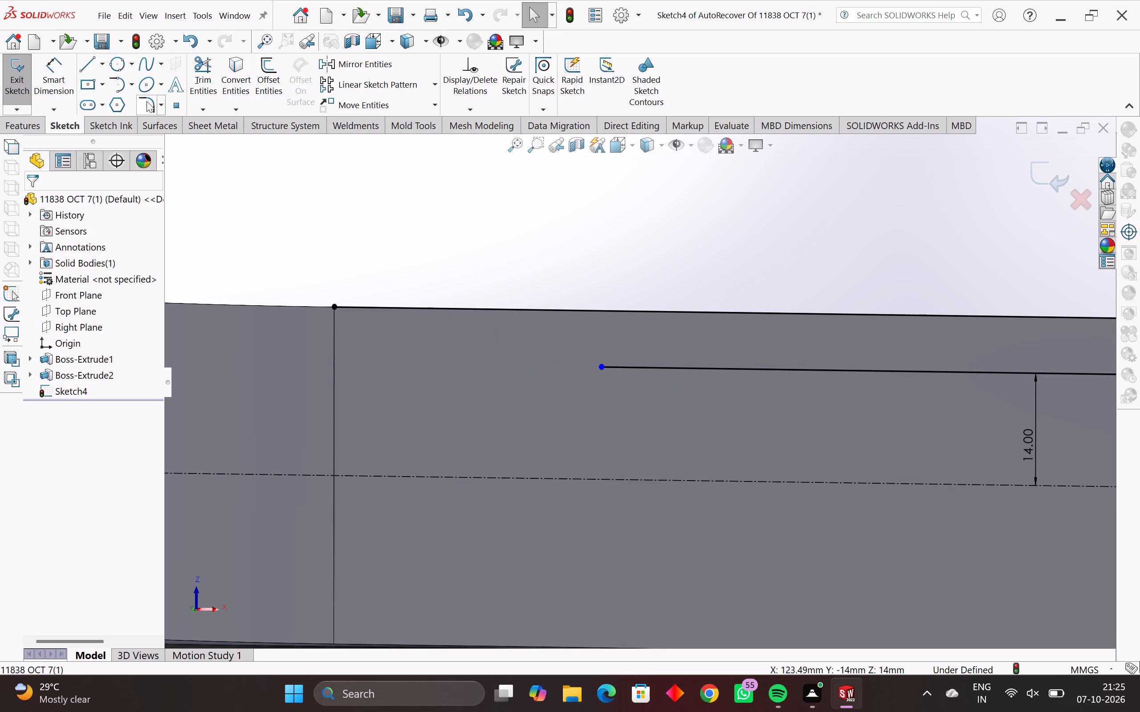
Draw a three-point arc bulging downward from the upper line's ring-side end to the lower line's open end and set its radius to 78 mm.
left_click(123, 83)
left_click(138, 249)
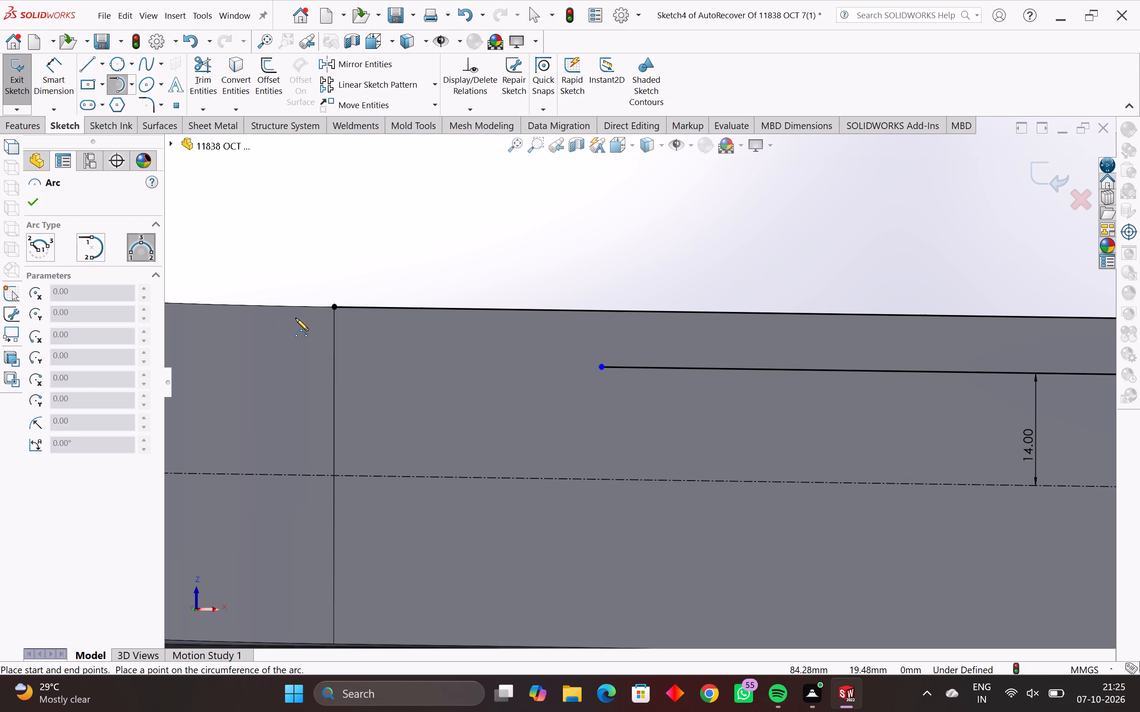
left_click(335, 306)
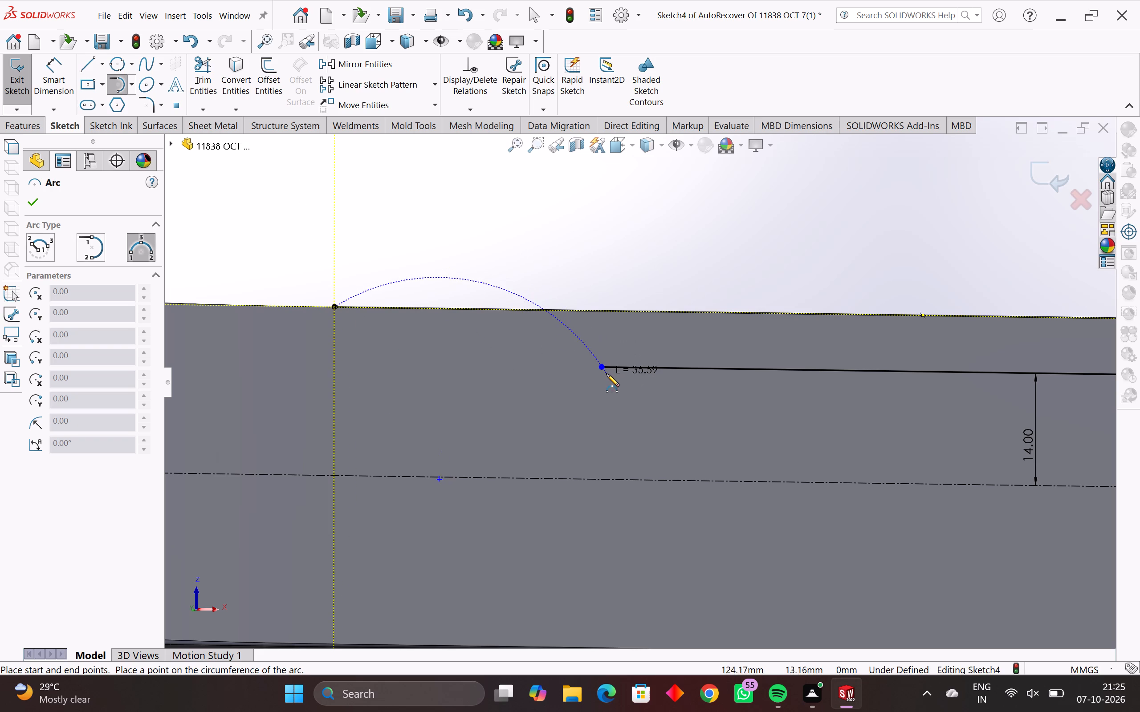
left_click(600, 367)
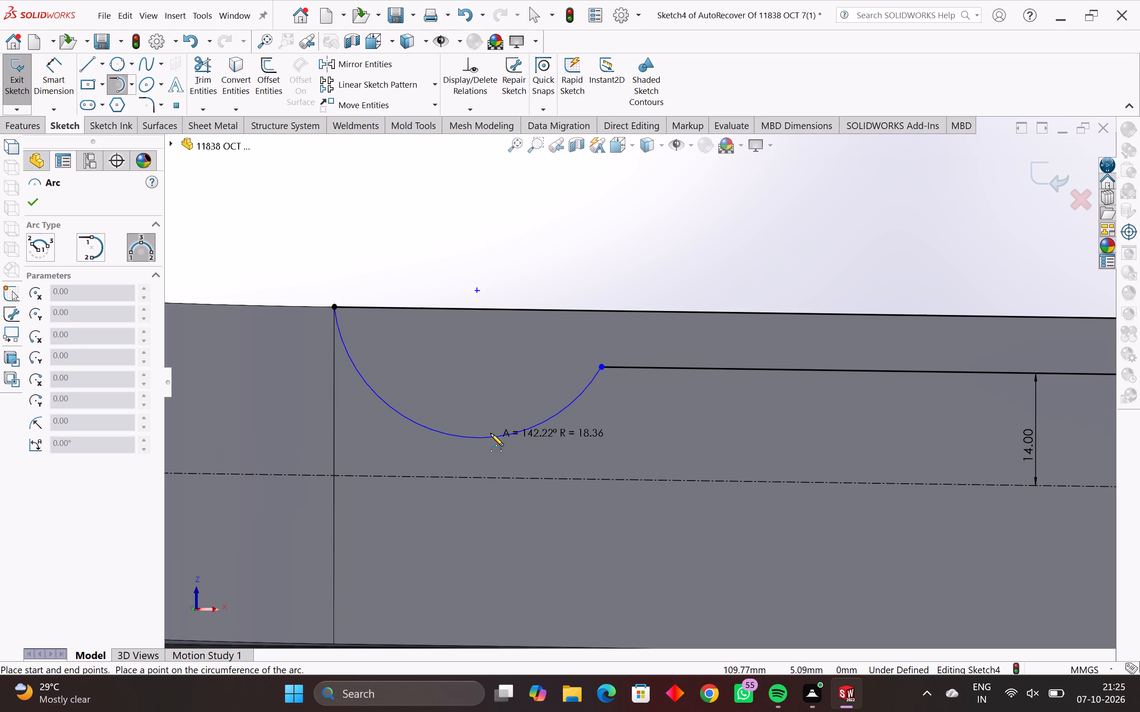
left_click(468, 366)
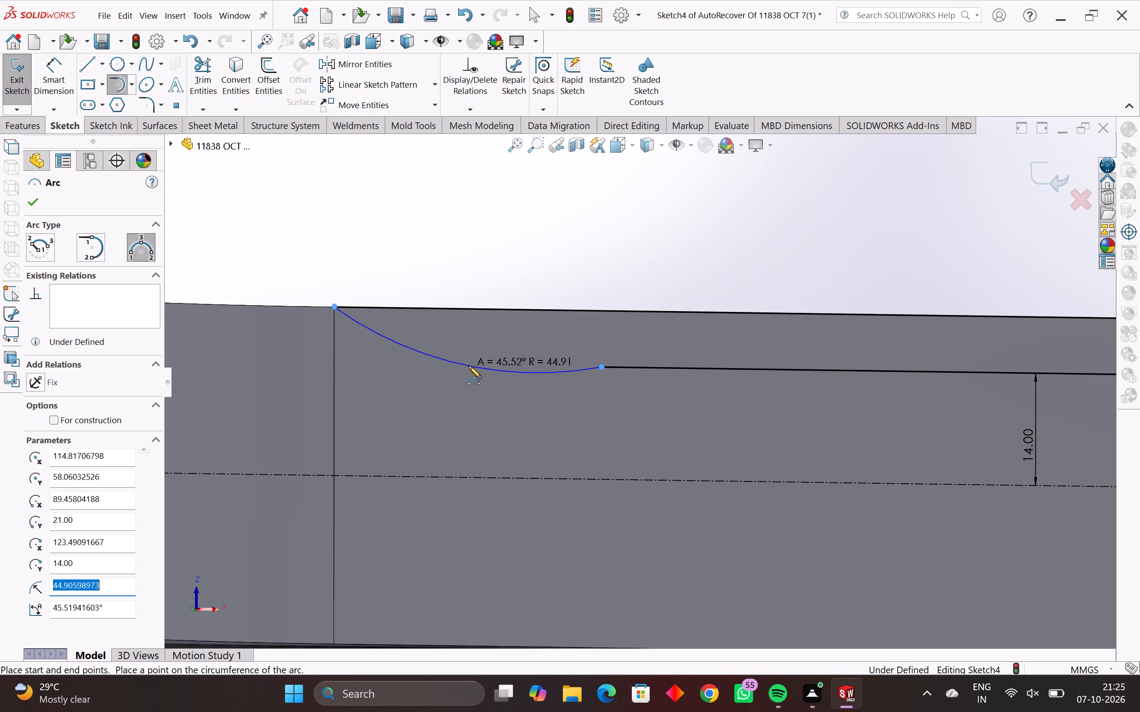
type("78")
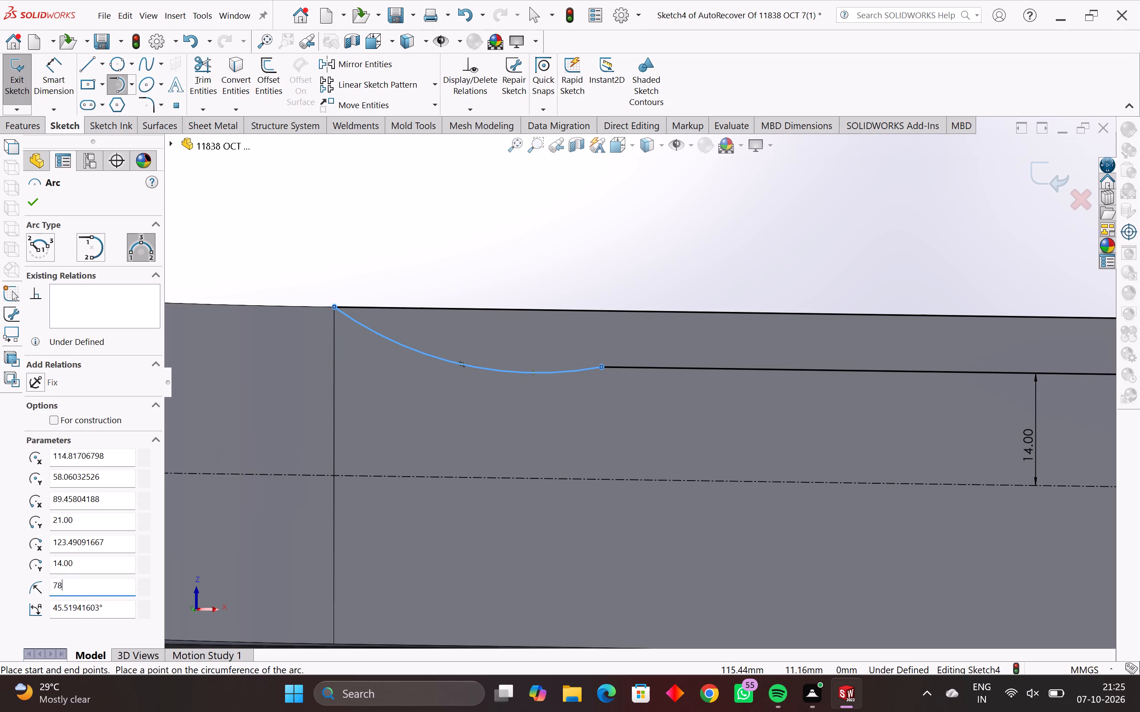
key("Return")
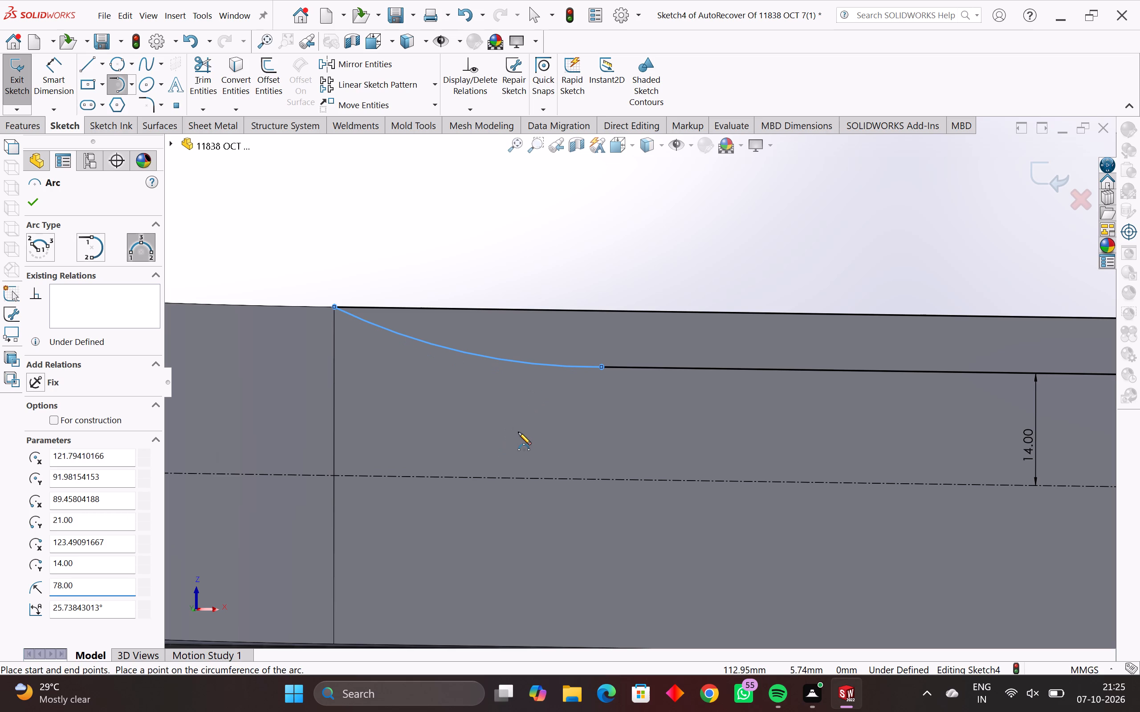
scroll(562, 416, "down", 2)
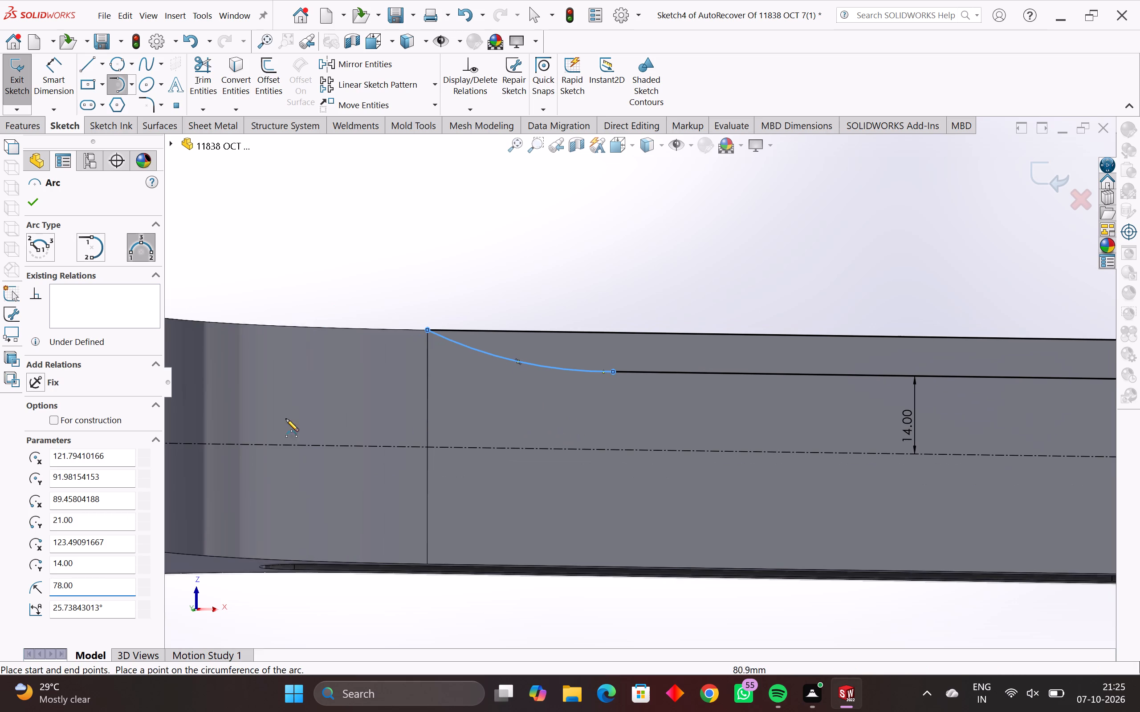
left_click(27, 205)
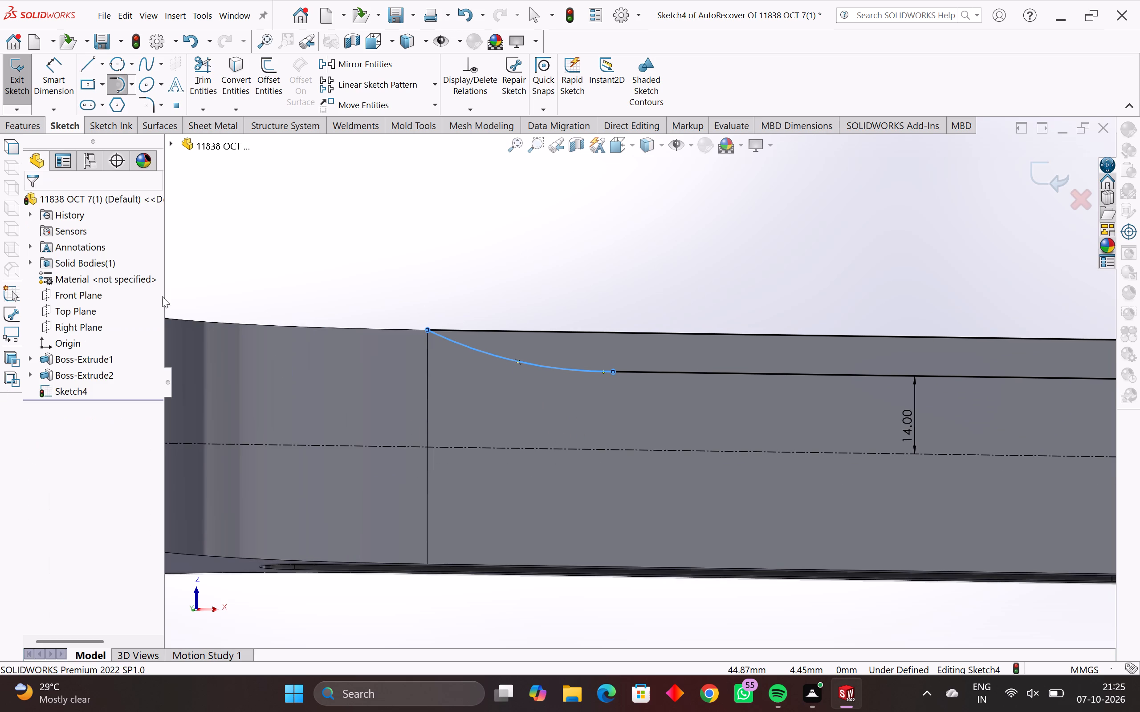
scroll(536, 413, "down", 2)
scroll(536, 413, "up", 1)
key("Escape")
key("Escape")
Fully define the arc, the three profile lines and the centerline with automatically calculated relations and dimensions.
scroll(631, 429, "down", 3)
left_click_drag(1022, 261, 498, 609)
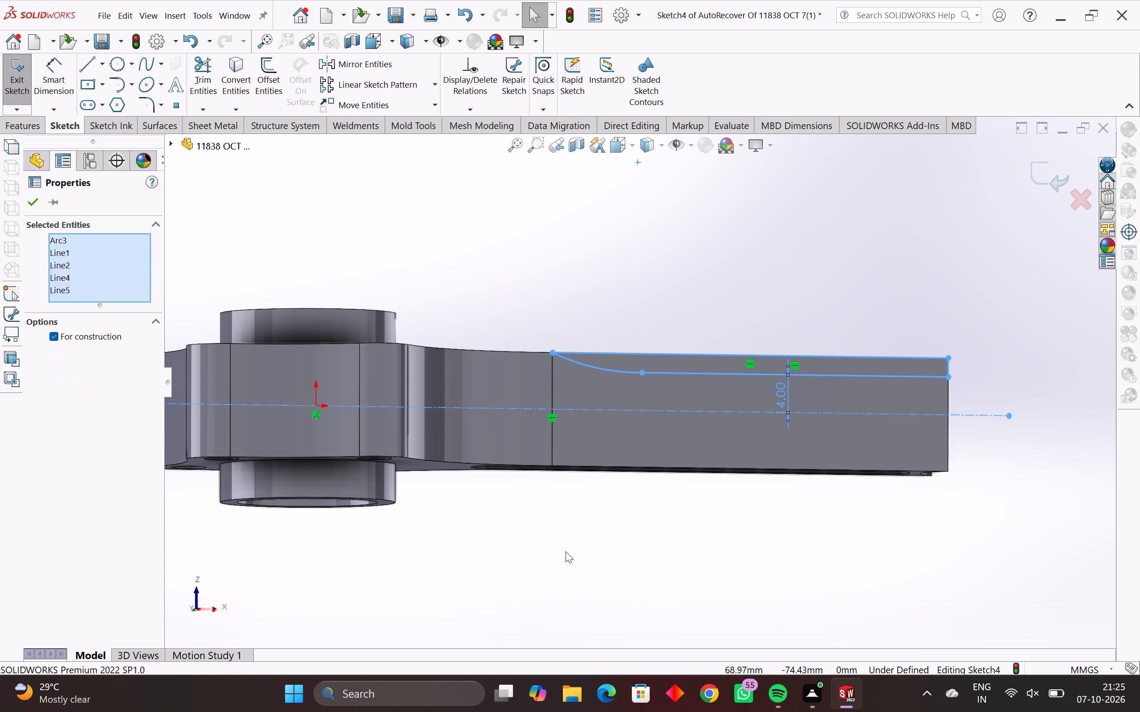
left_click(472, 107)
left_click(482, 167)
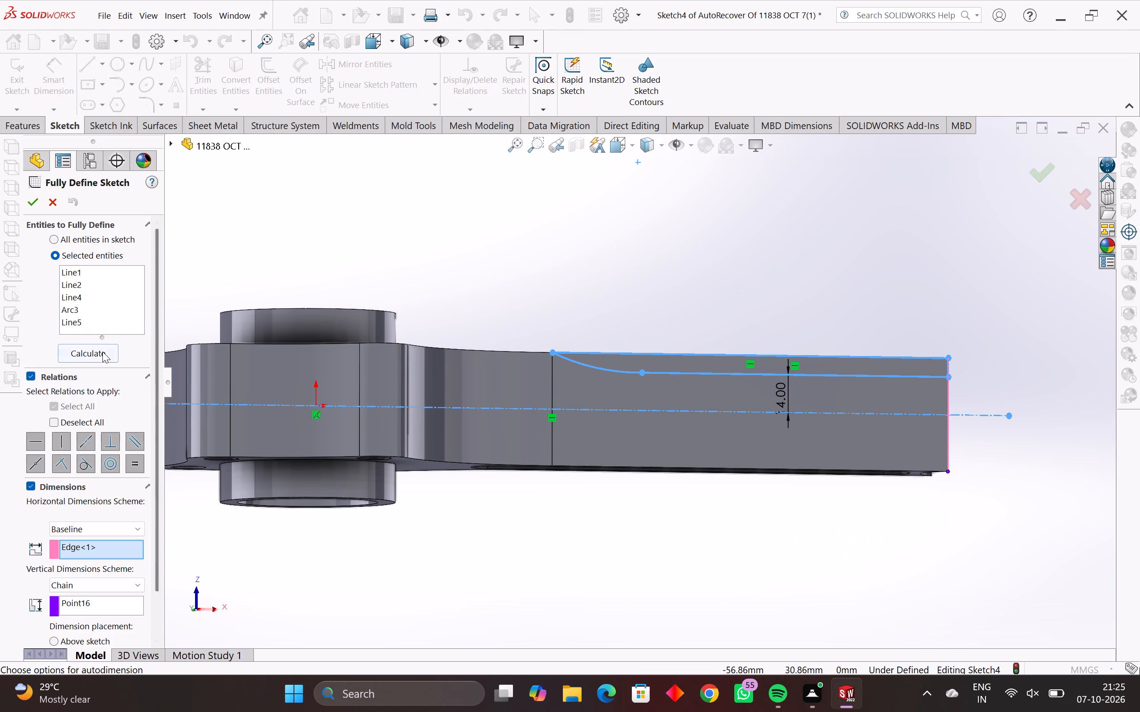
left_click(102, 352)
left_click(31, 206)
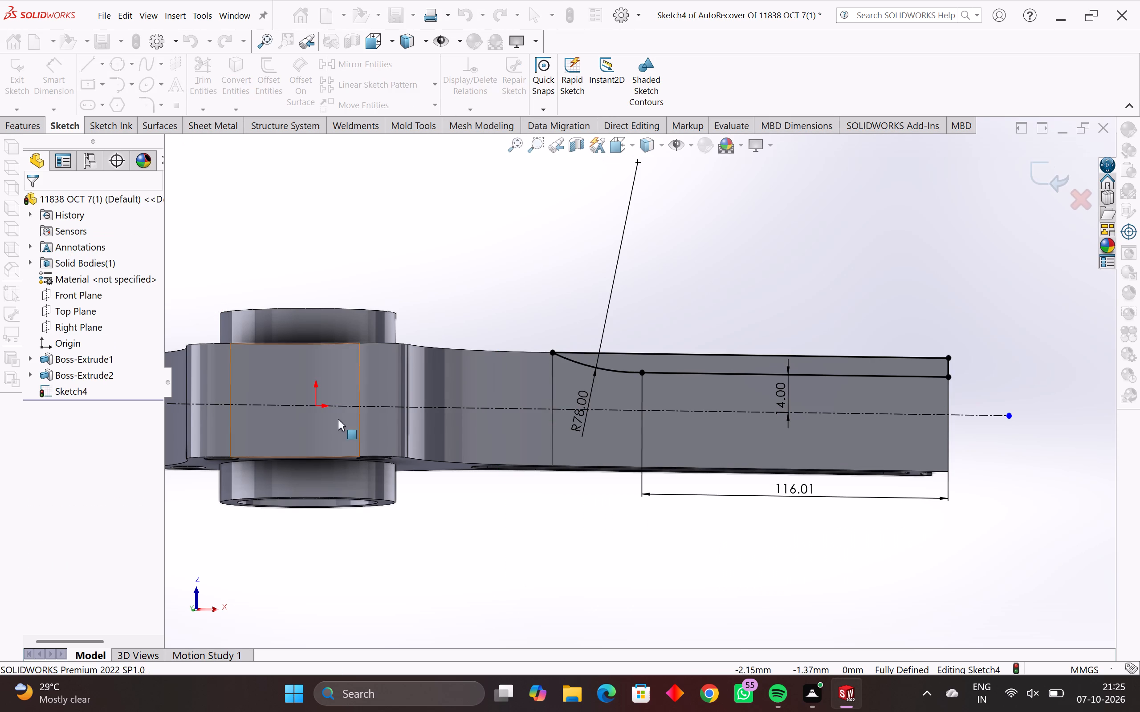
Mirror the closed step profile's three lines and 78 mm radius arc about the arm's horizontal centerline.
key("Escape")
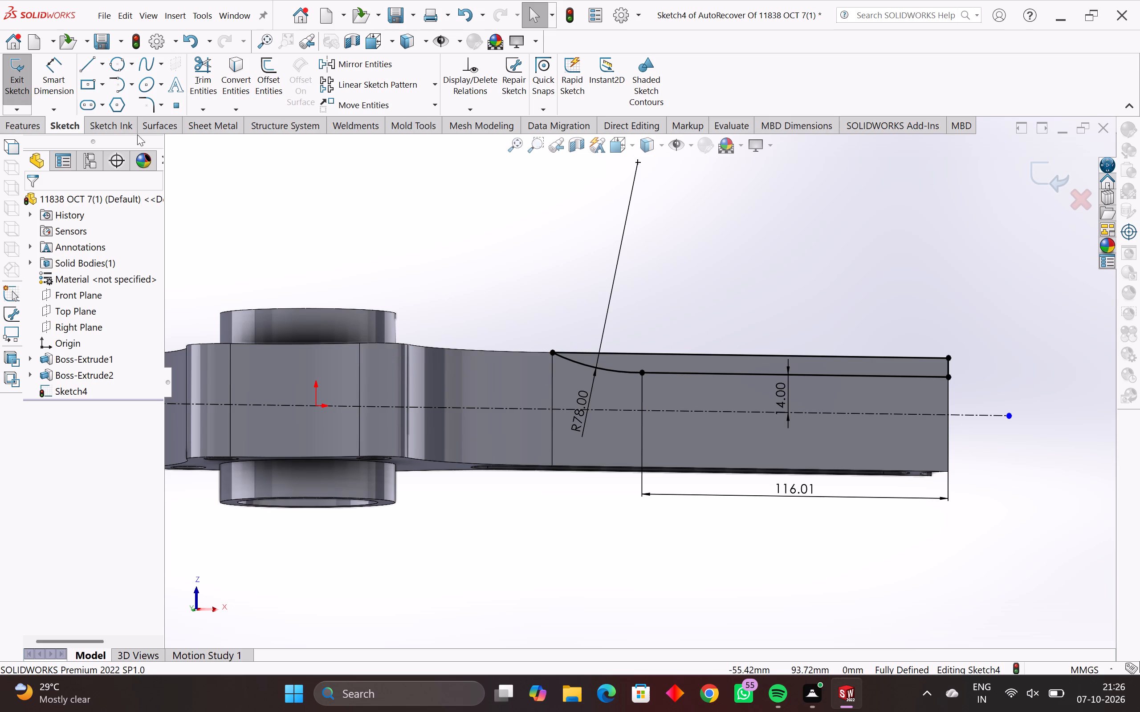
left_click(354, 65)
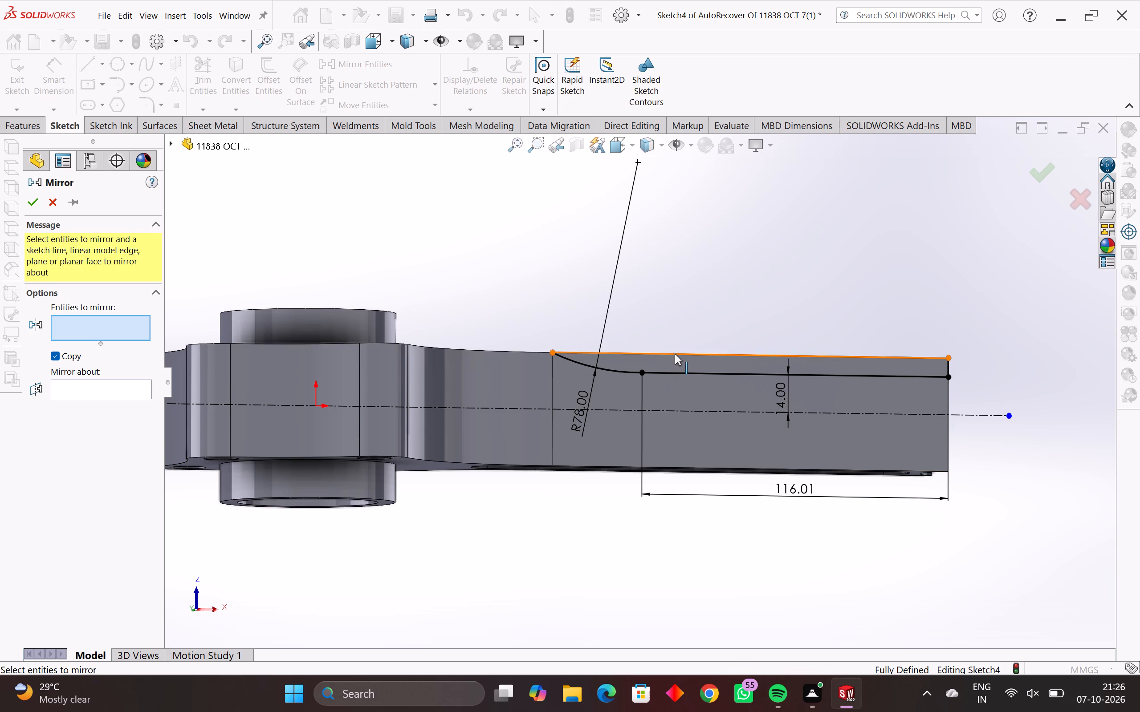
left_click(678, 357)
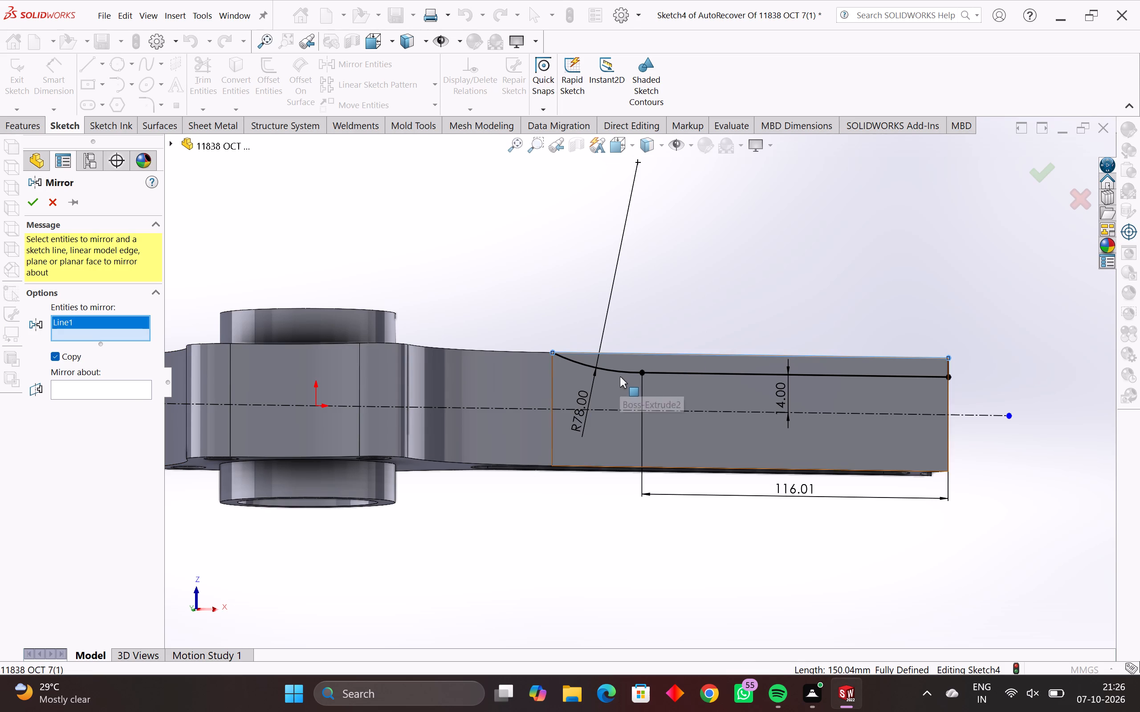
left_click(617, 371)
left_click(663, 372)
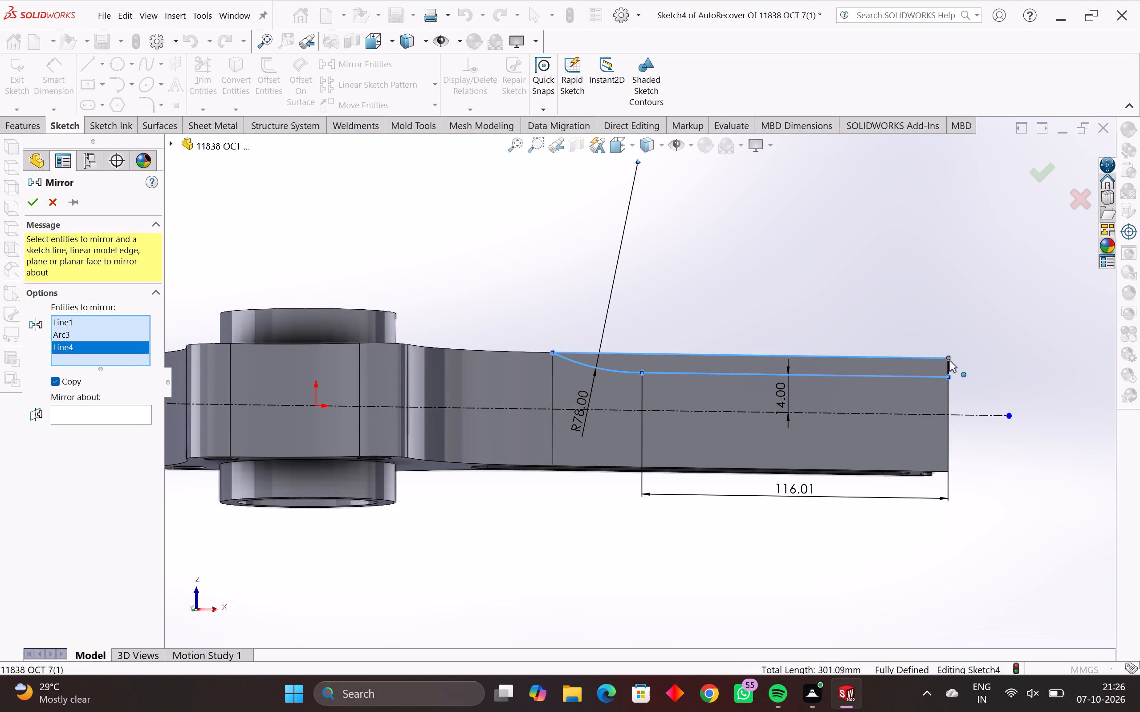
left_click(948, 364)
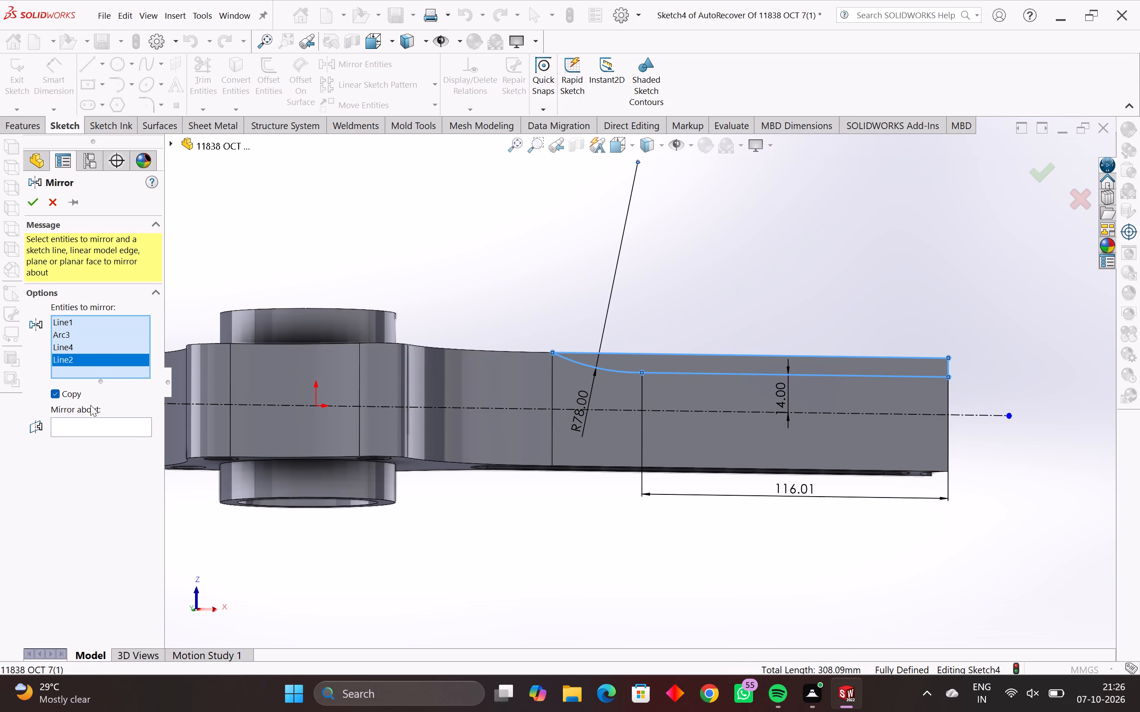
left_click(94, 423)
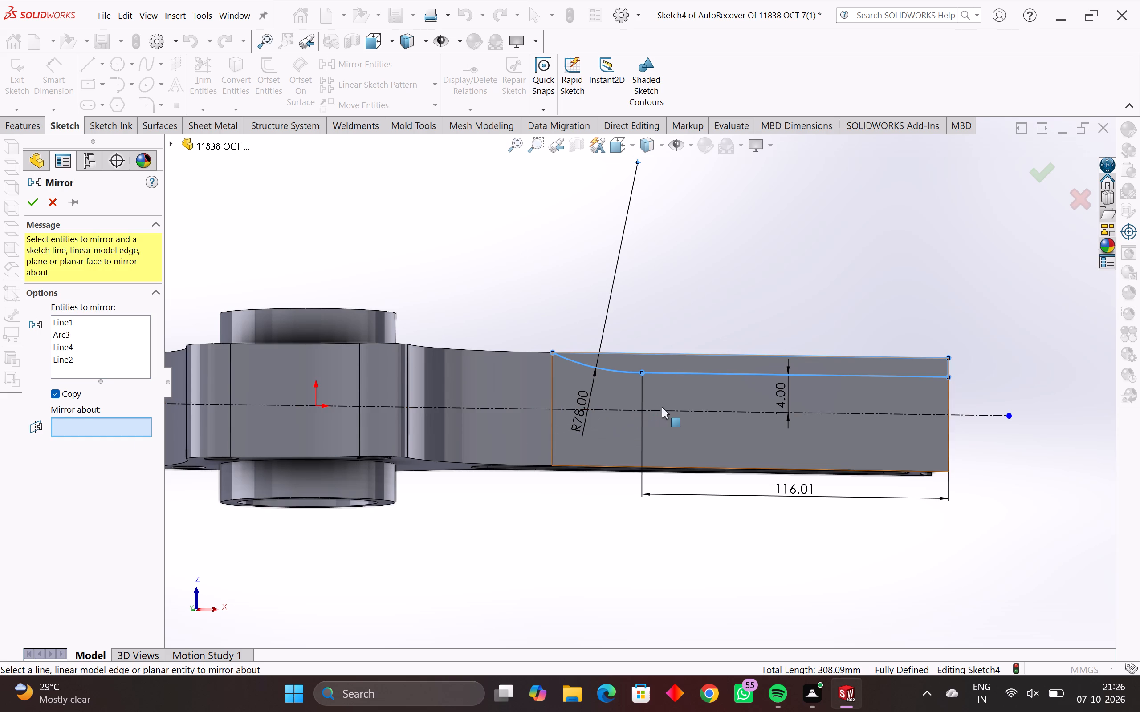
left_click(673, 411)
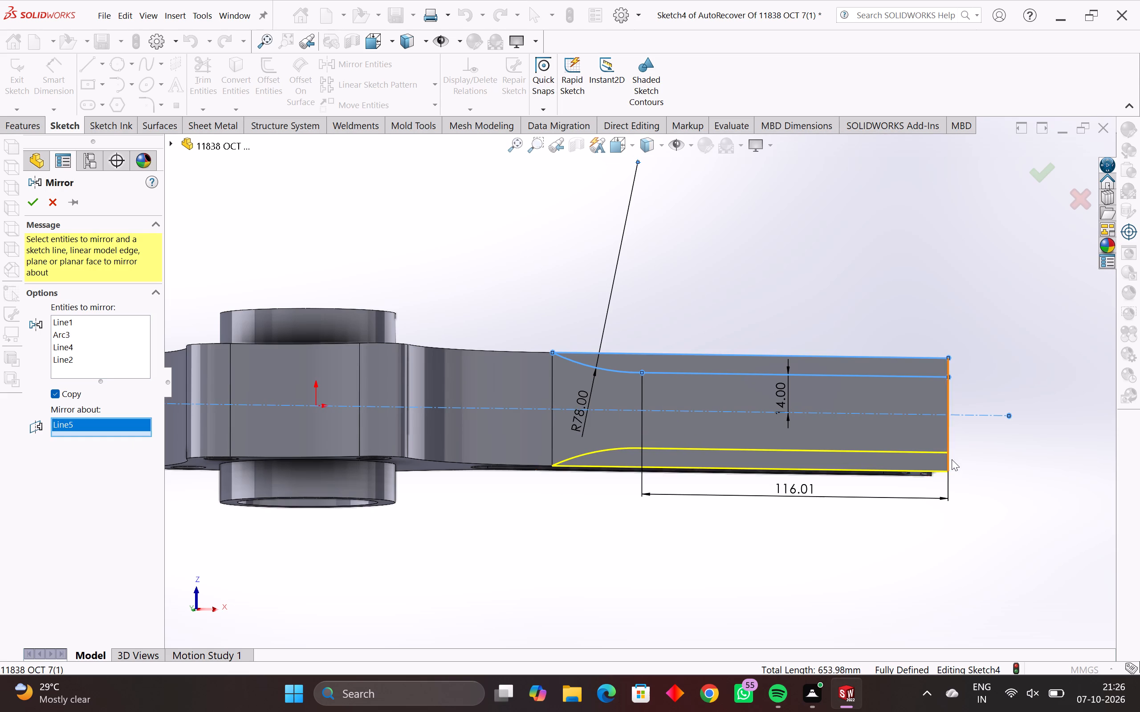
scroll(962, 464, "up", 3)
scroll(890, 480, "down", 3)
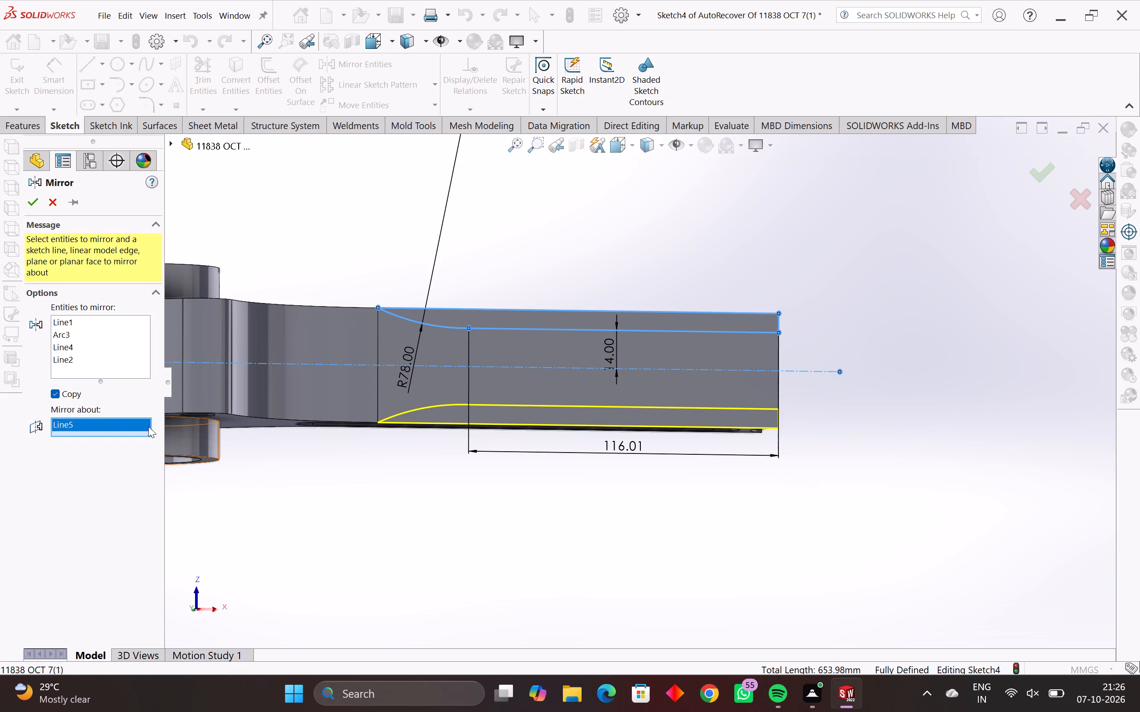
left_click(28, 202)
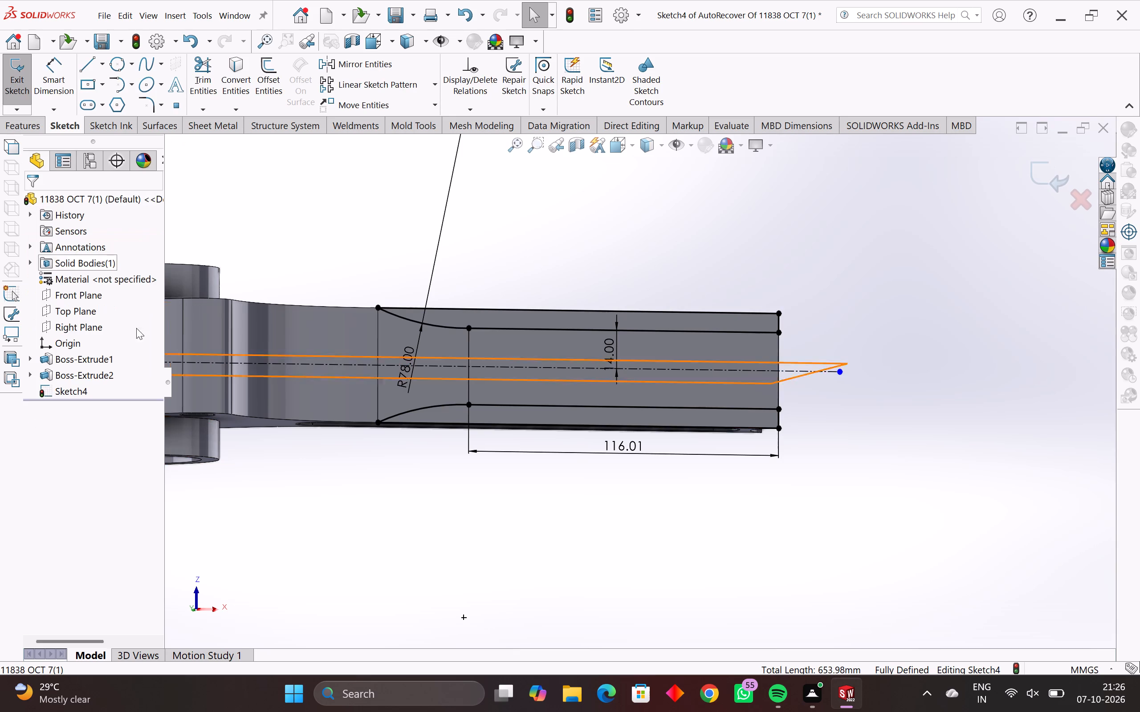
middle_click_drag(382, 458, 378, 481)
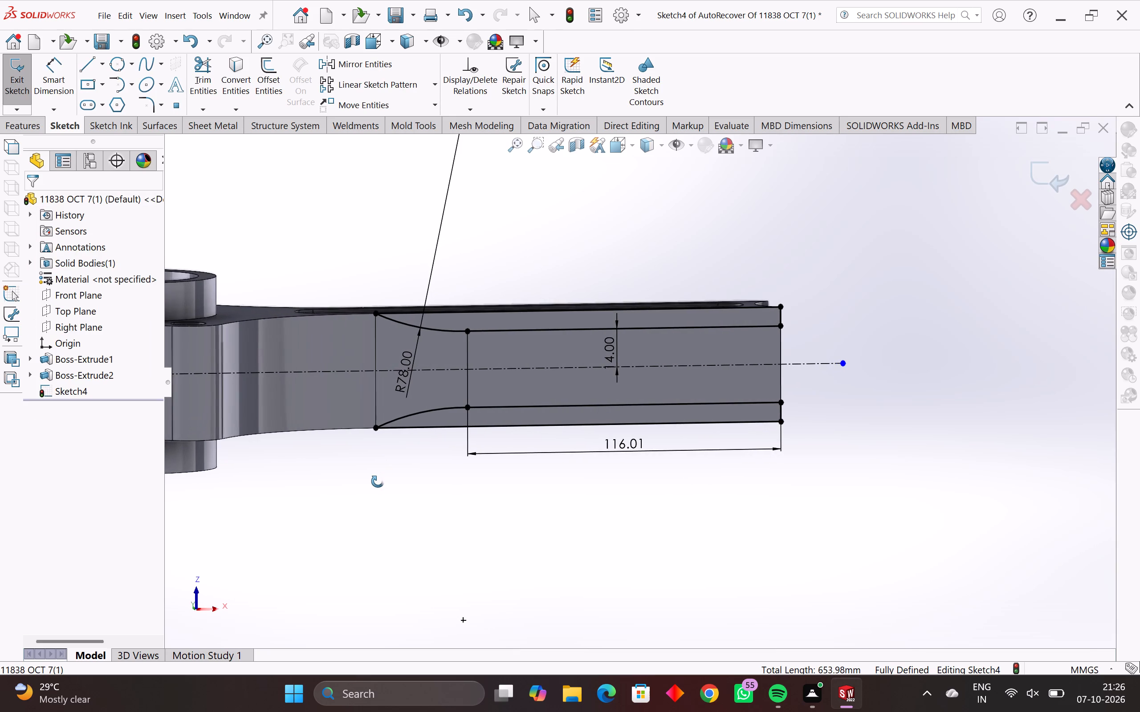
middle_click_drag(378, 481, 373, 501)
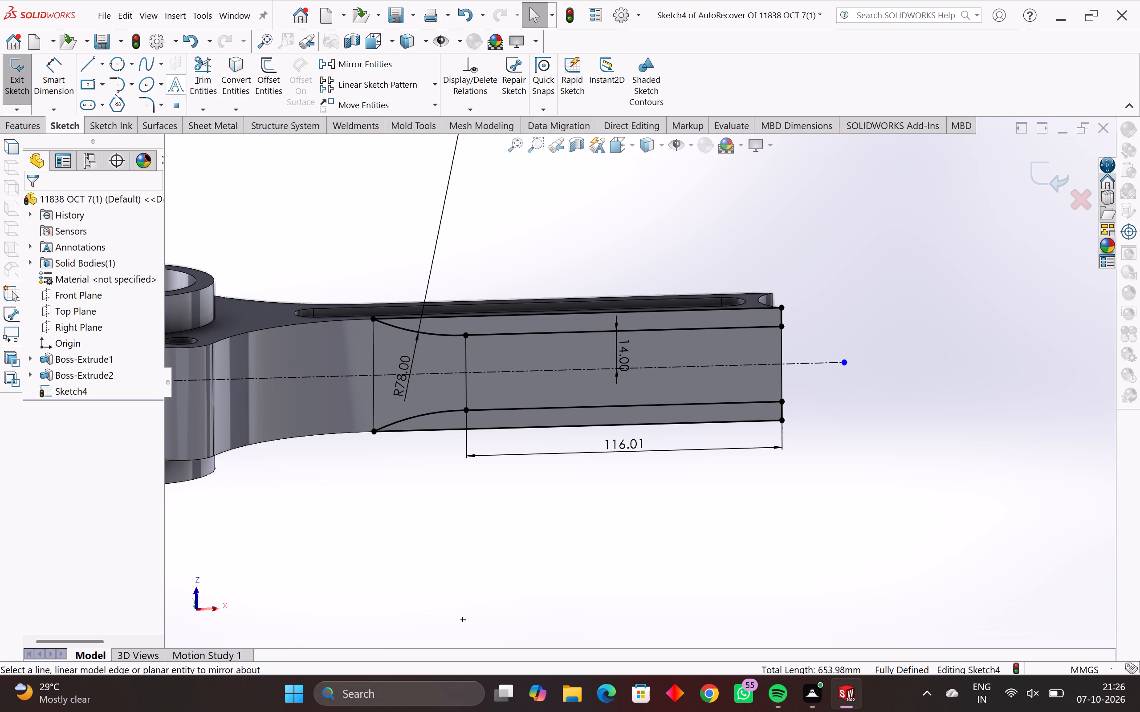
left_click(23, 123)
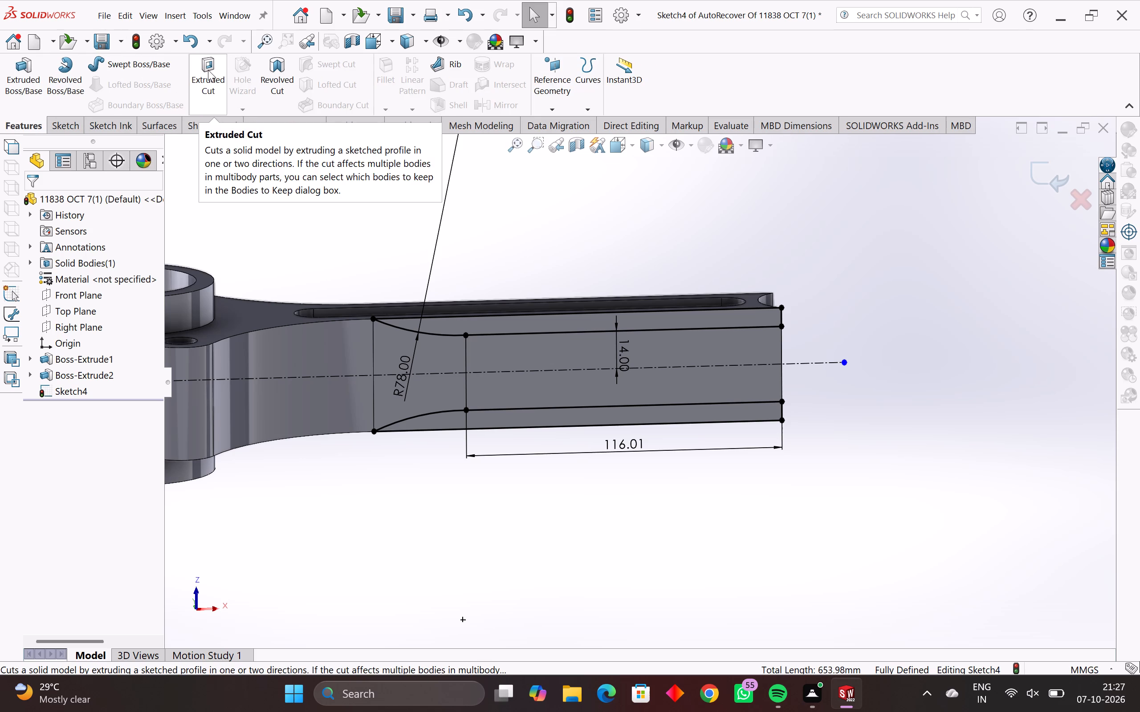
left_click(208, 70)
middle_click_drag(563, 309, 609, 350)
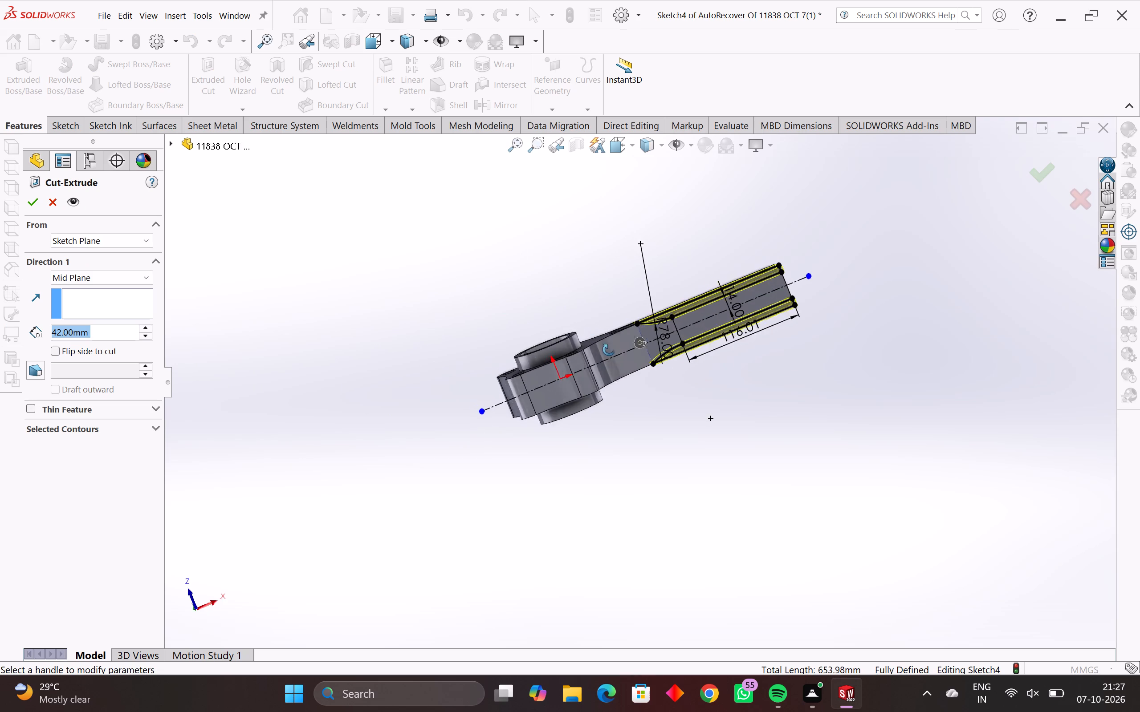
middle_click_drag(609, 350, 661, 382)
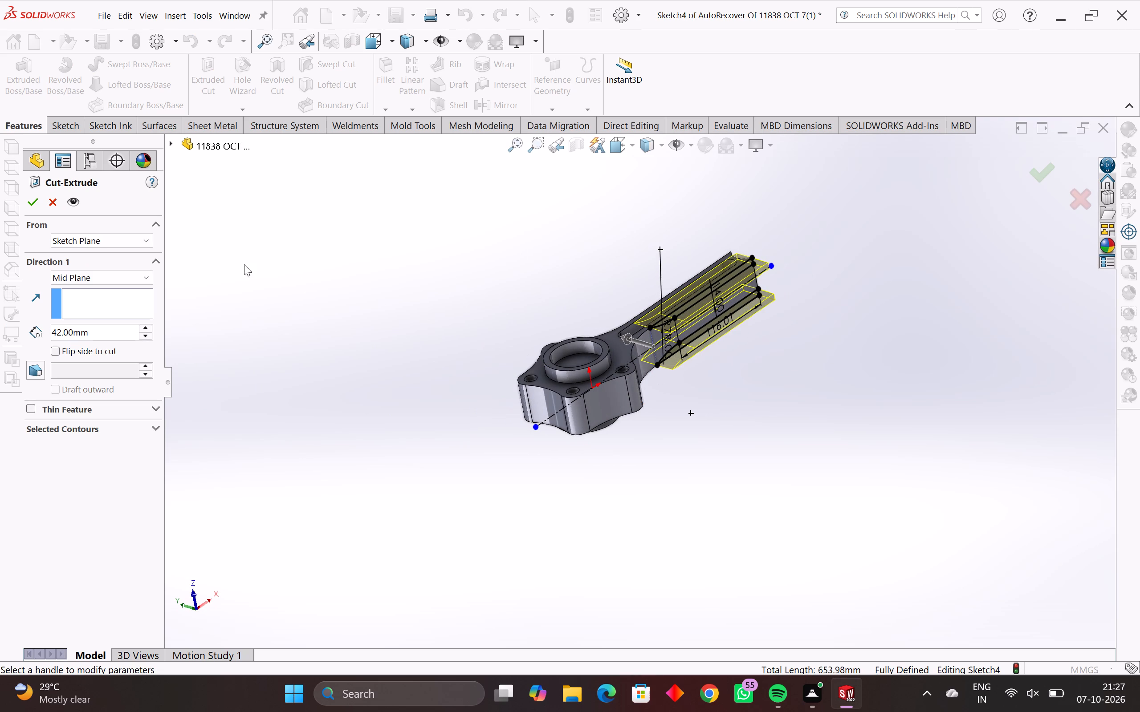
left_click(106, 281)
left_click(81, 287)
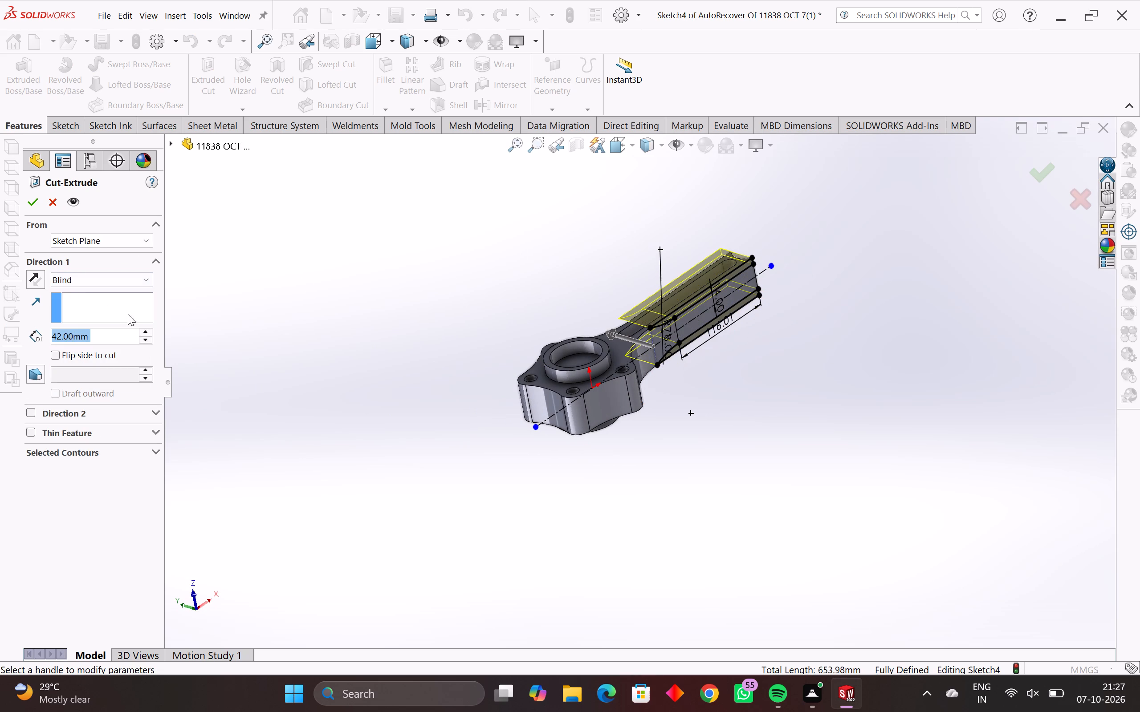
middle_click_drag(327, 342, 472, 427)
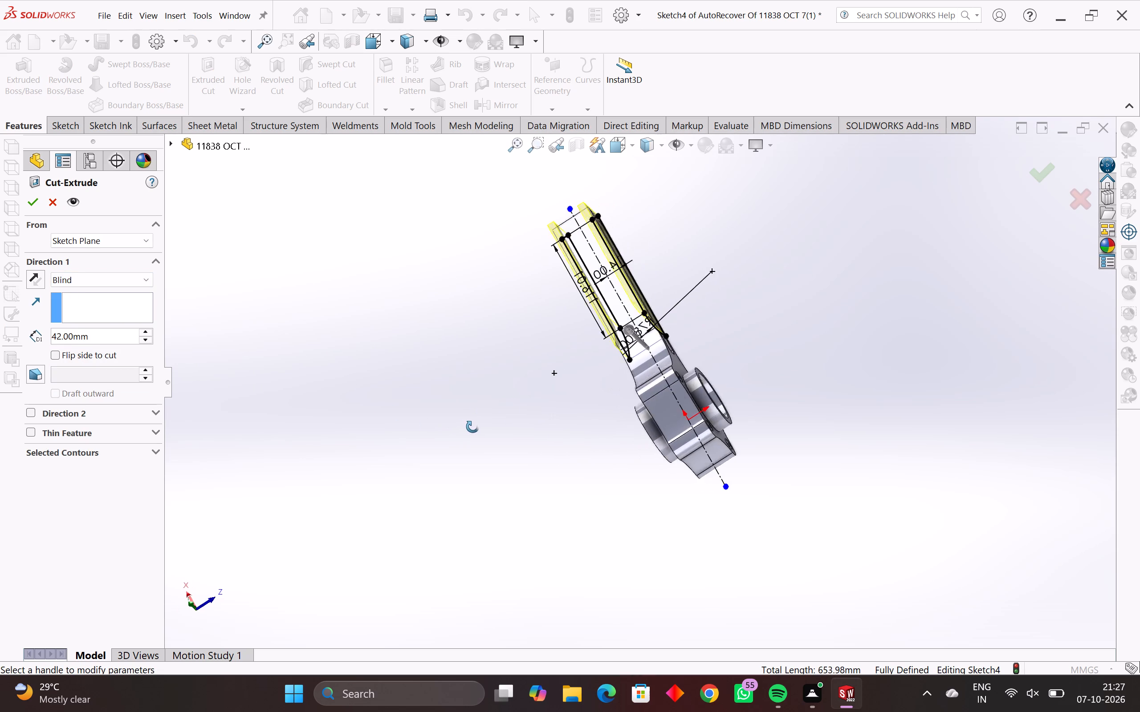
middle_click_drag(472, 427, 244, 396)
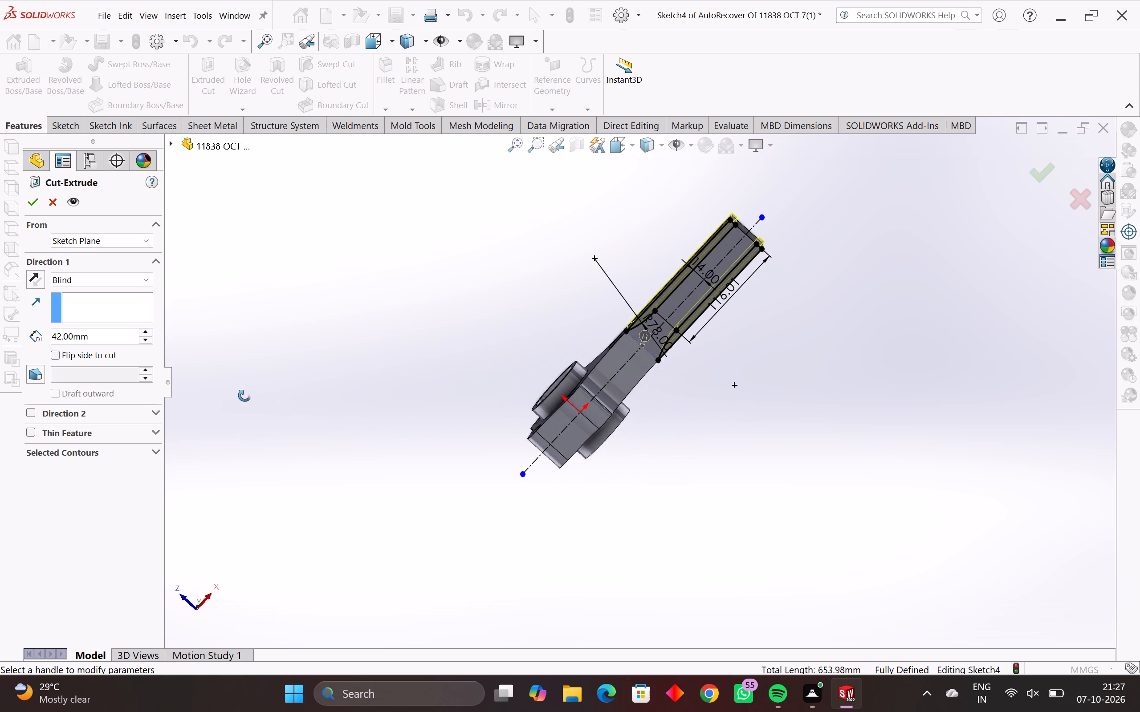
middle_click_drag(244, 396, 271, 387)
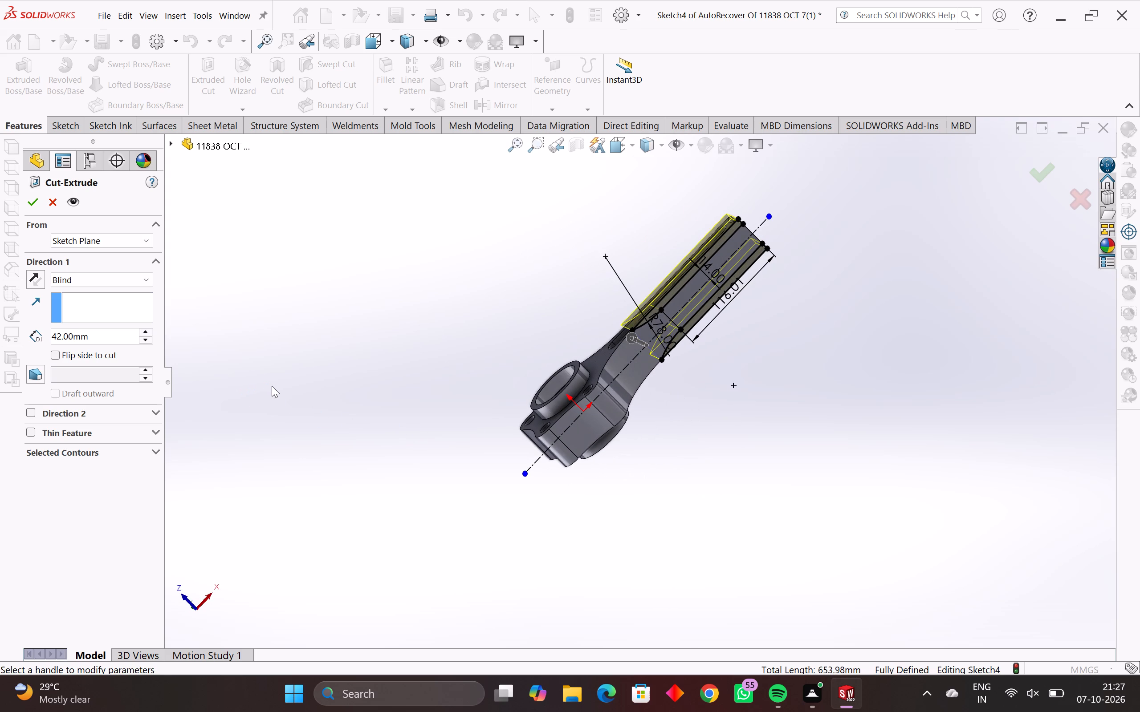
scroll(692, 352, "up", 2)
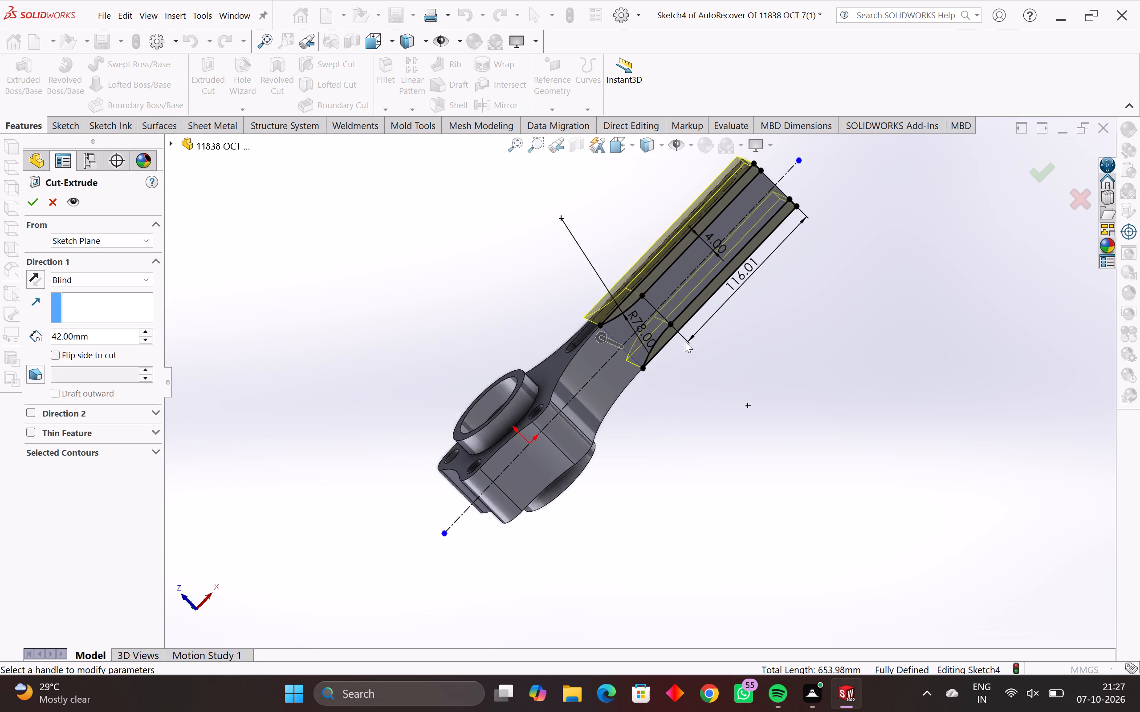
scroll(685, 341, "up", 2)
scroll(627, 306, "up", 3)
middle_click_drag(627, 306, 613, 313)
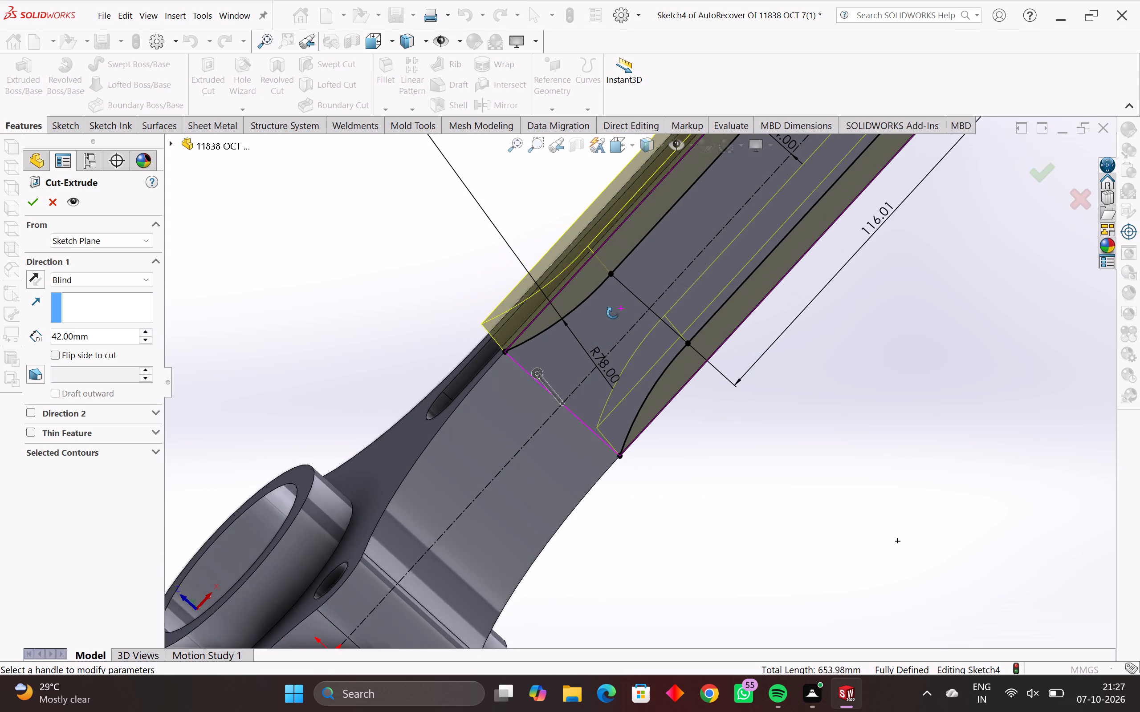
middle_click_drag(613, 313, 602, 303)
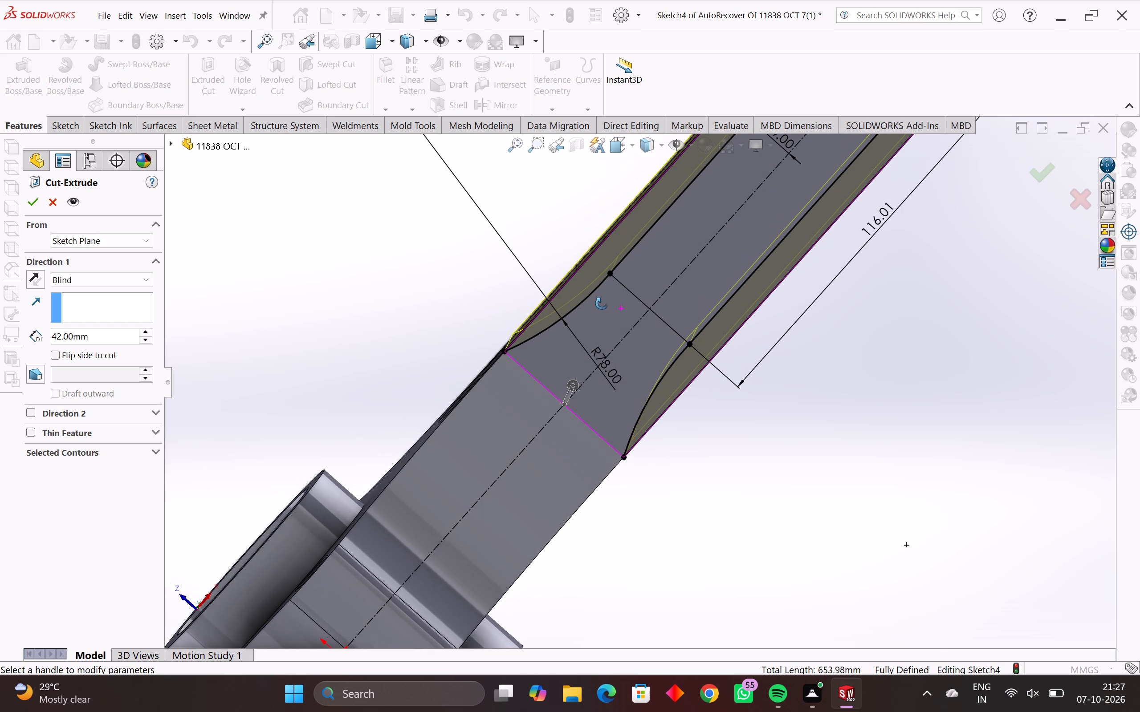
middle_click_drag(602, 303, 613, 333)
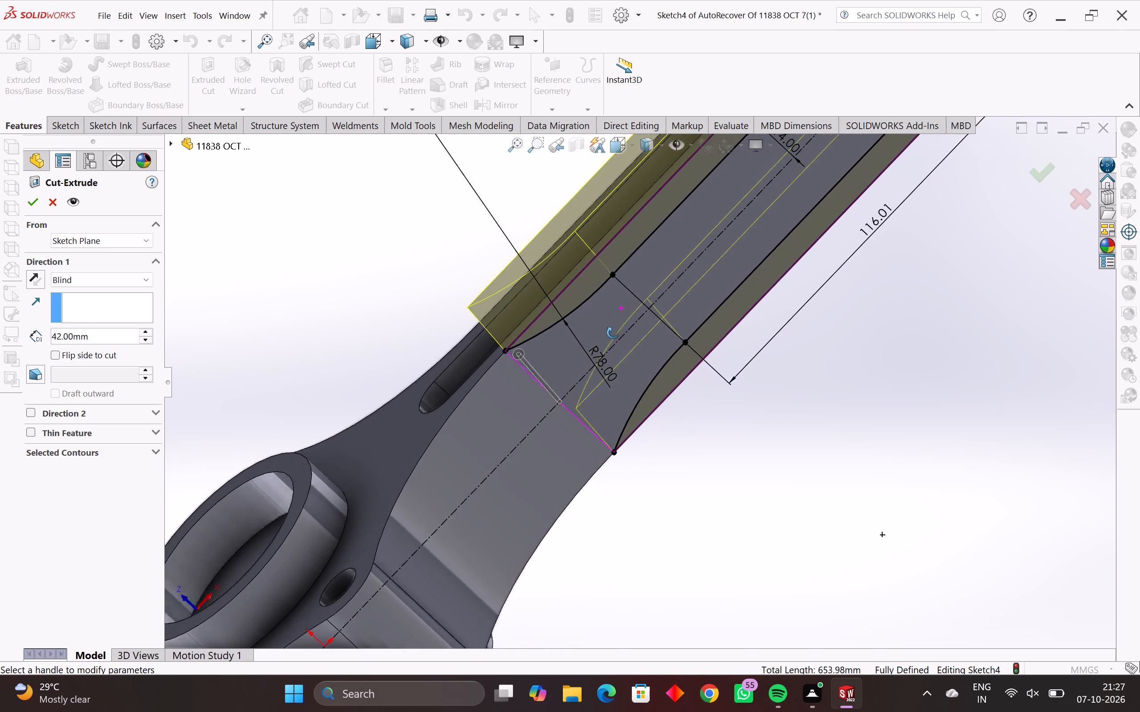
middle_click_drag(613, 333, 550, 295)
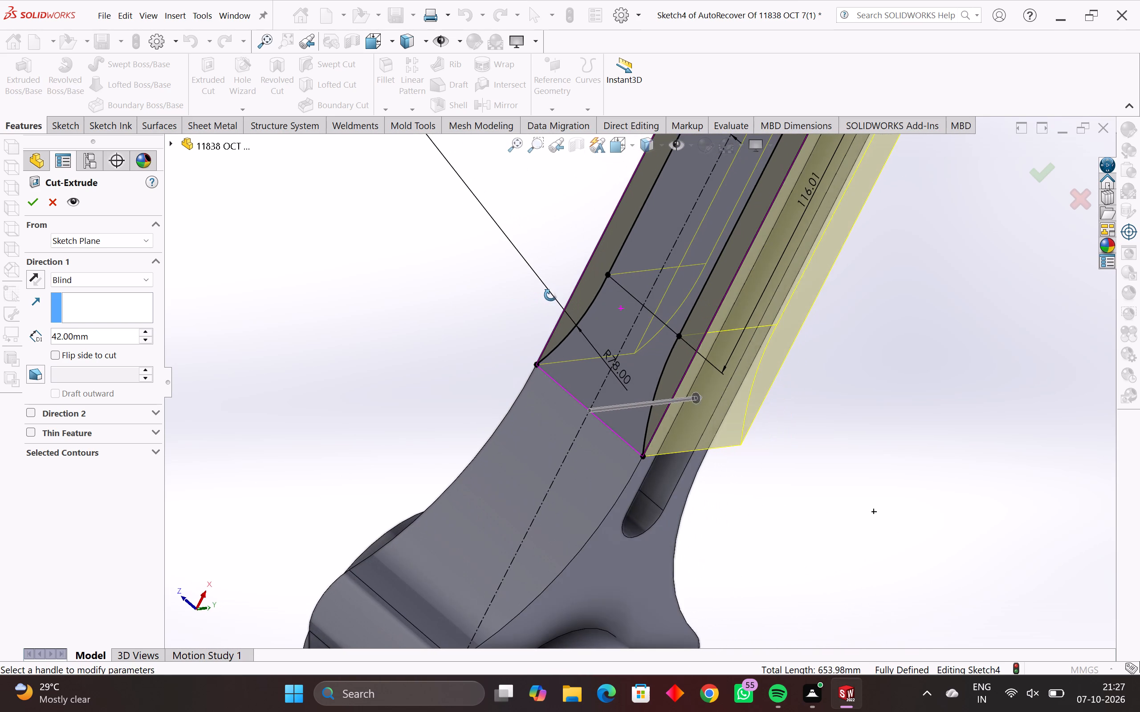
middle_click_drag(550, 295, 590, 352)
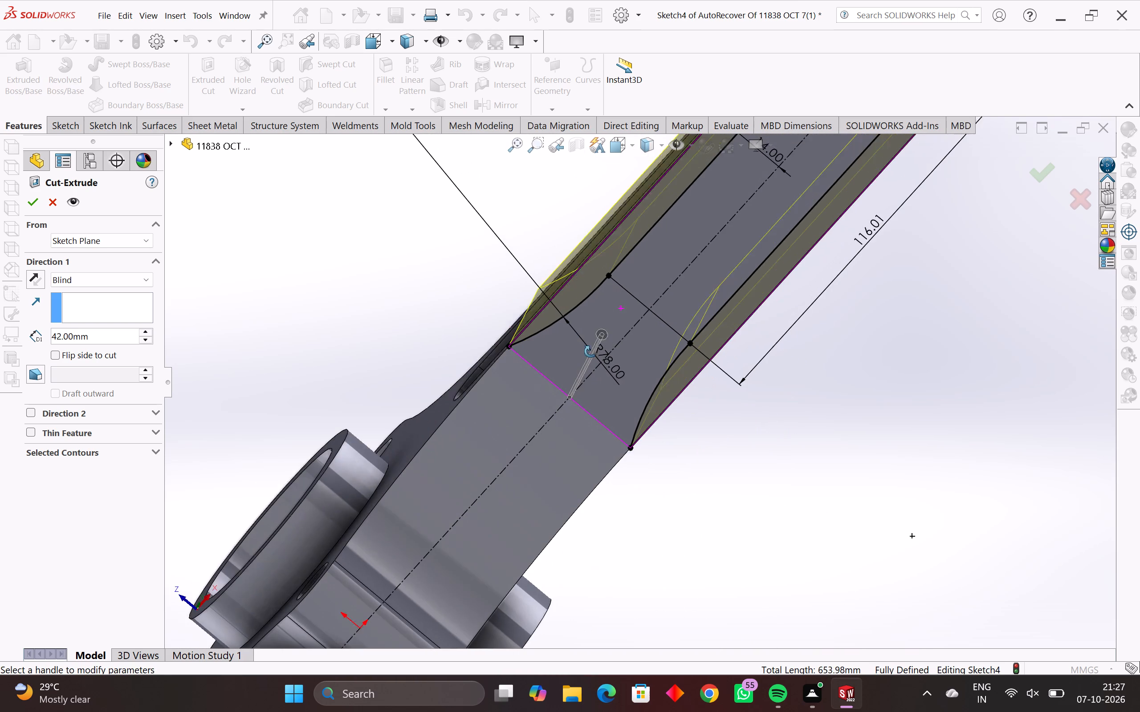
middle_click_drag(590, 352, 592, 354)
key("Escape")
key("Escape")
Extrude-cut the mirrored step profiles 42 mm from the sketch plane through the arm with a Blind end condition.
middle_click_drag(669, 430, 633, 417)
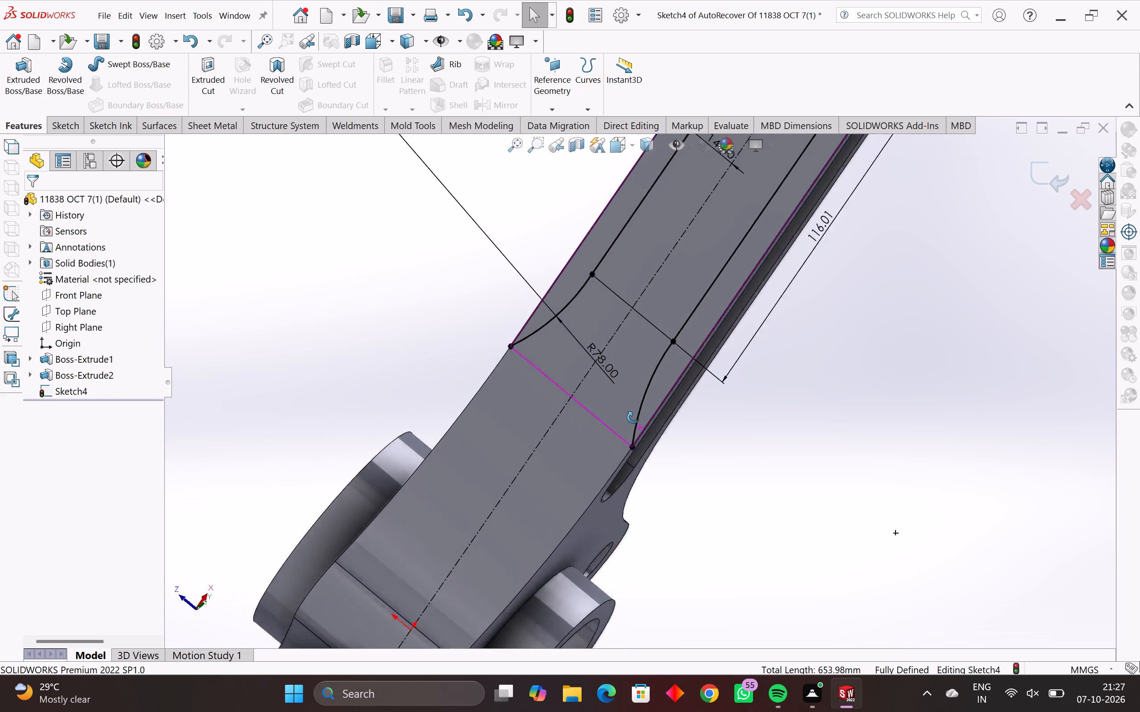
middle_click_drag(633, 417, 555, 366)
scroll(554, 365, "down", 2)
middle_click_drag(639, 423, 643, 389)
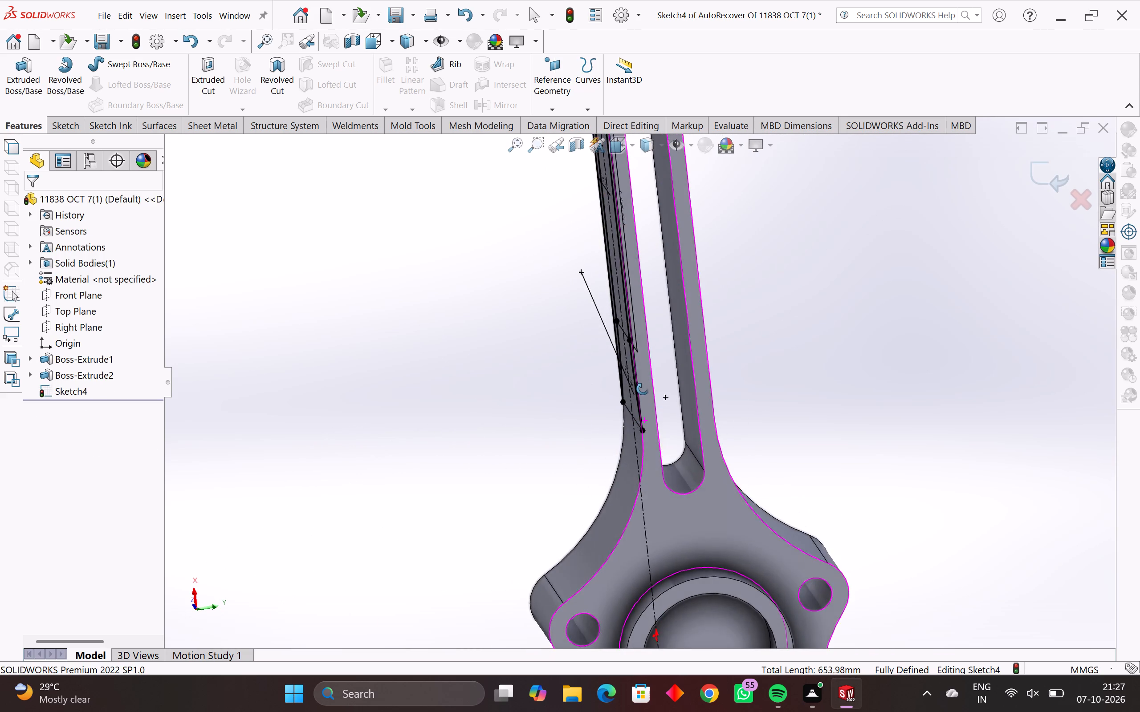
middle_click_drag(643, 389, 685, 376)
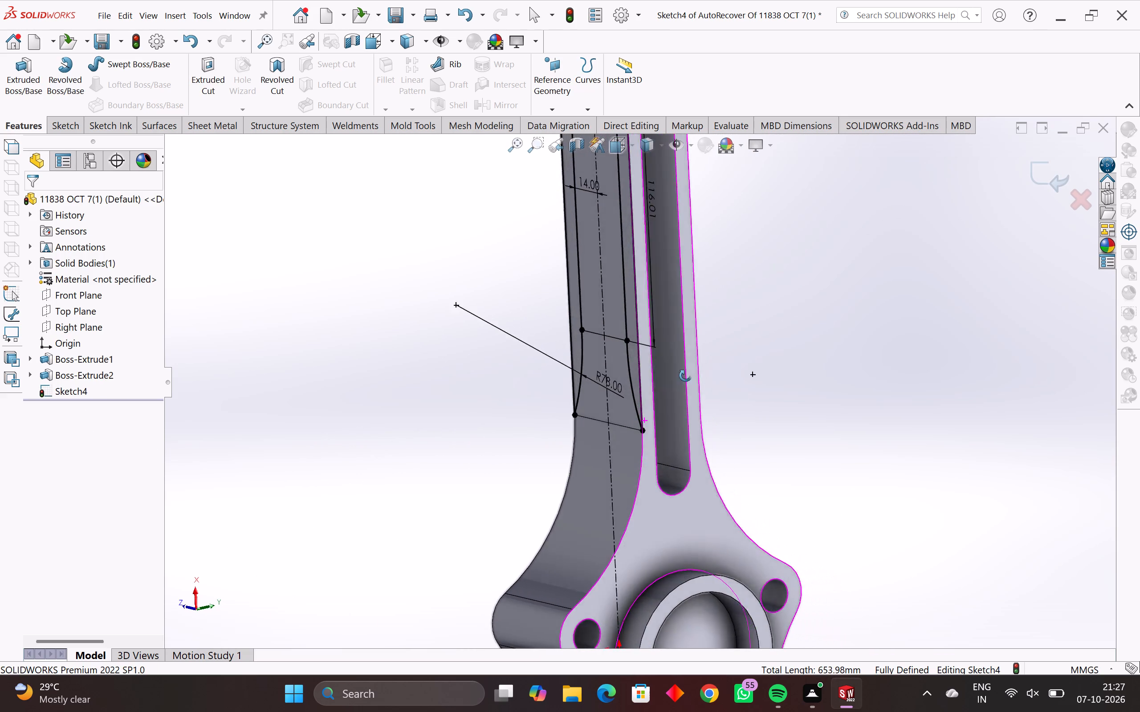
middle_click_drag(685, 376, 769, 385)
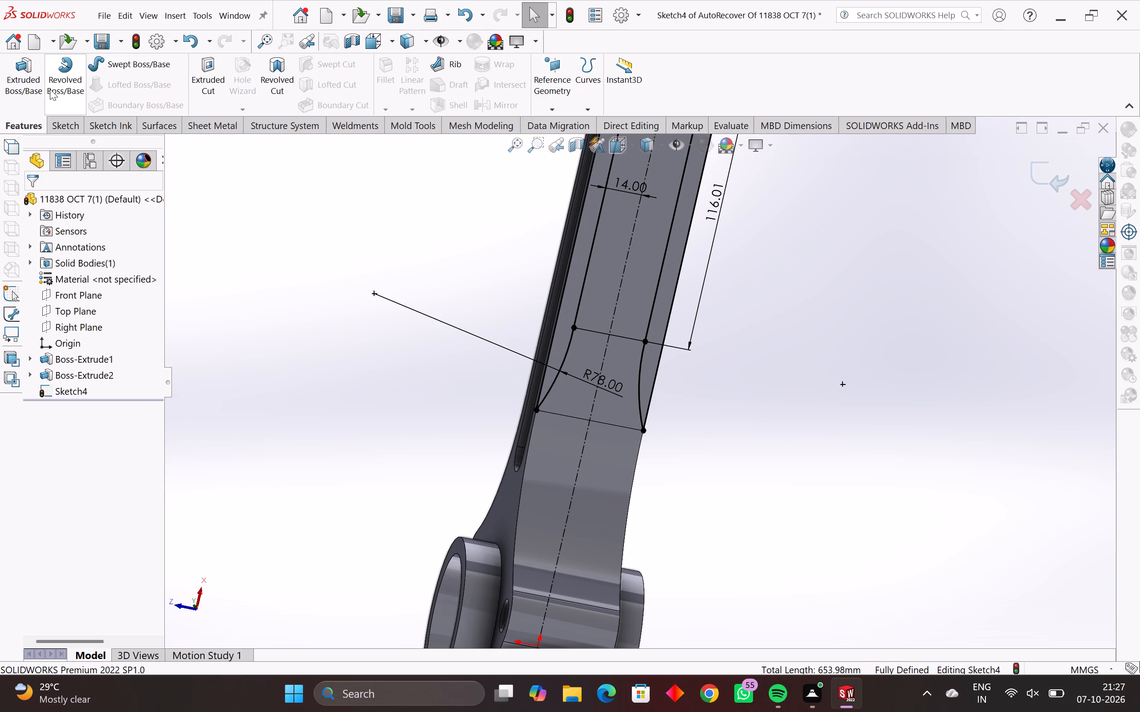
left_click(205, 71)
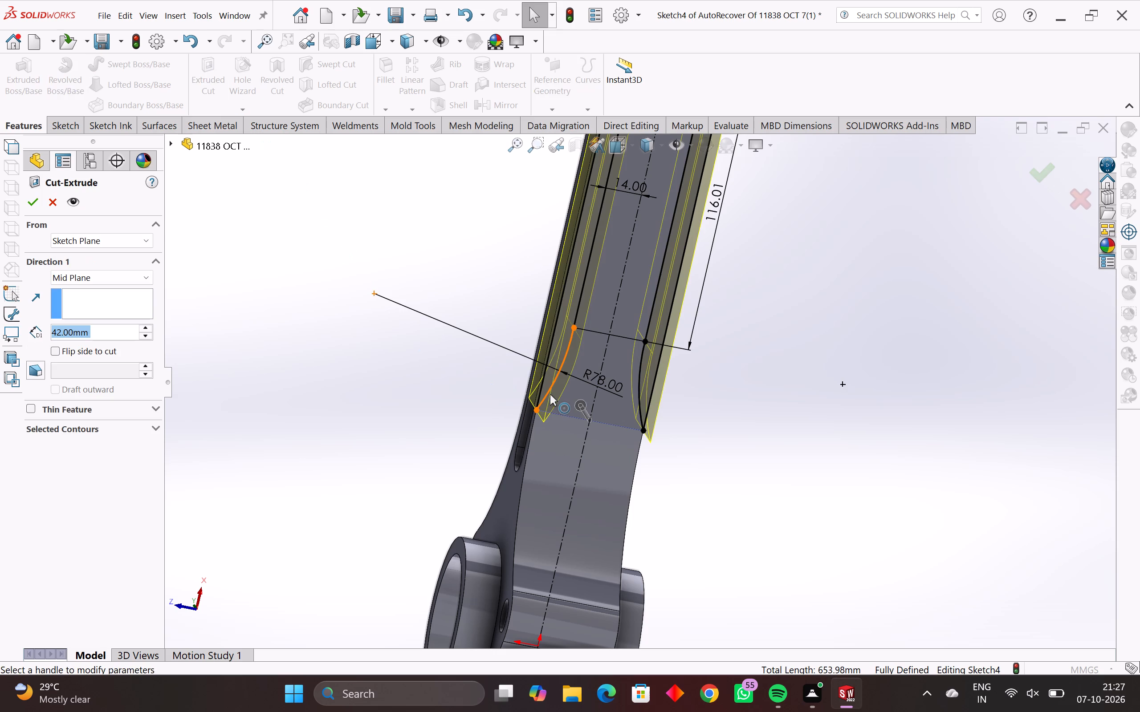
middle_click_drag(537, 430, 569, 439)
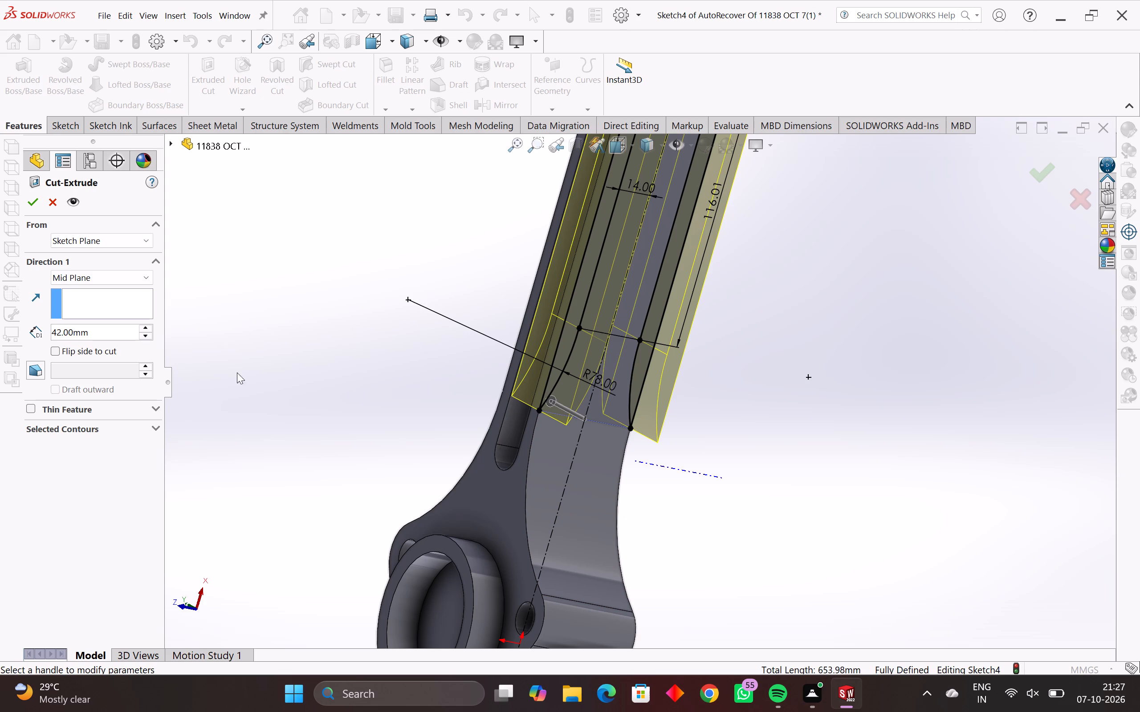
middle_click_drag(464, 502, 368, 507)
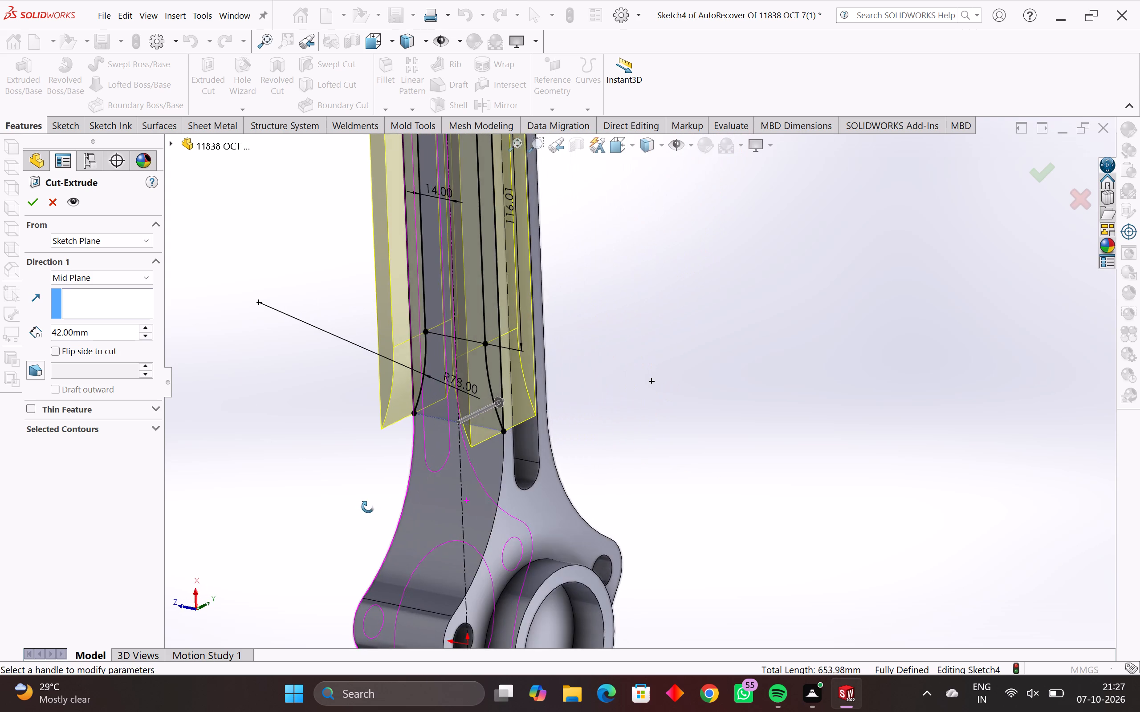
middle_click_drag(368, 507, 298, 485)
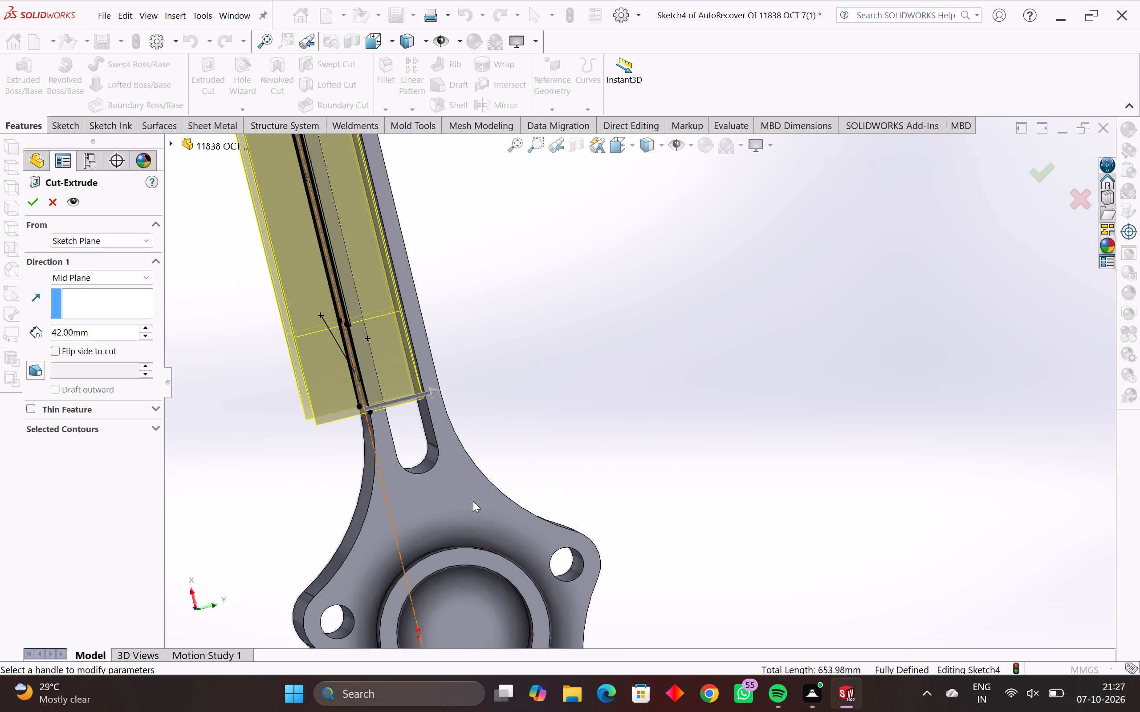
middle_click_drag(376, 521, 521, 520)
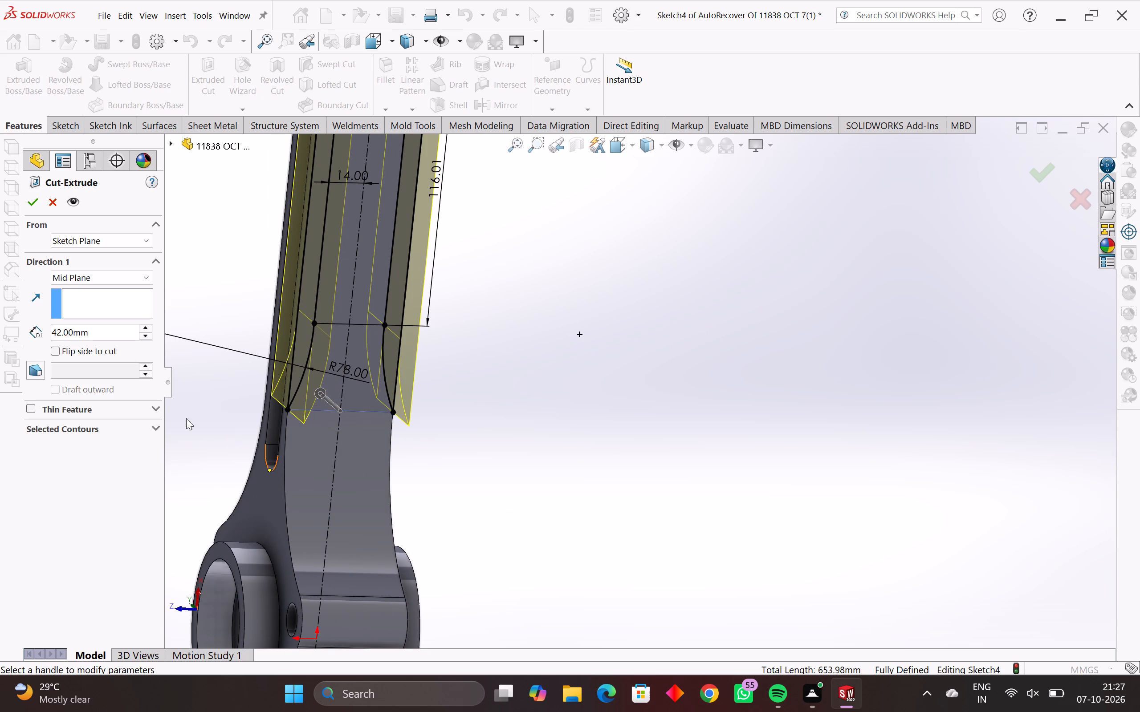
left_click(98, 279)
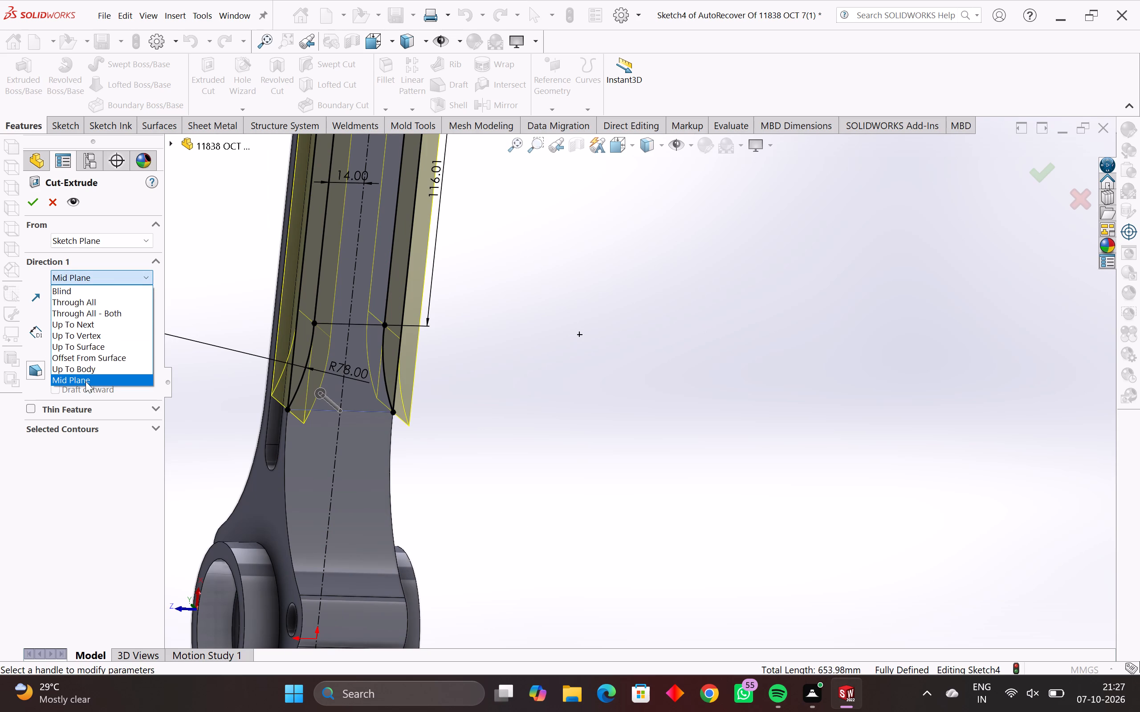
left_click(85, 381)
middle_click_drag(171, 438, 179, 437)
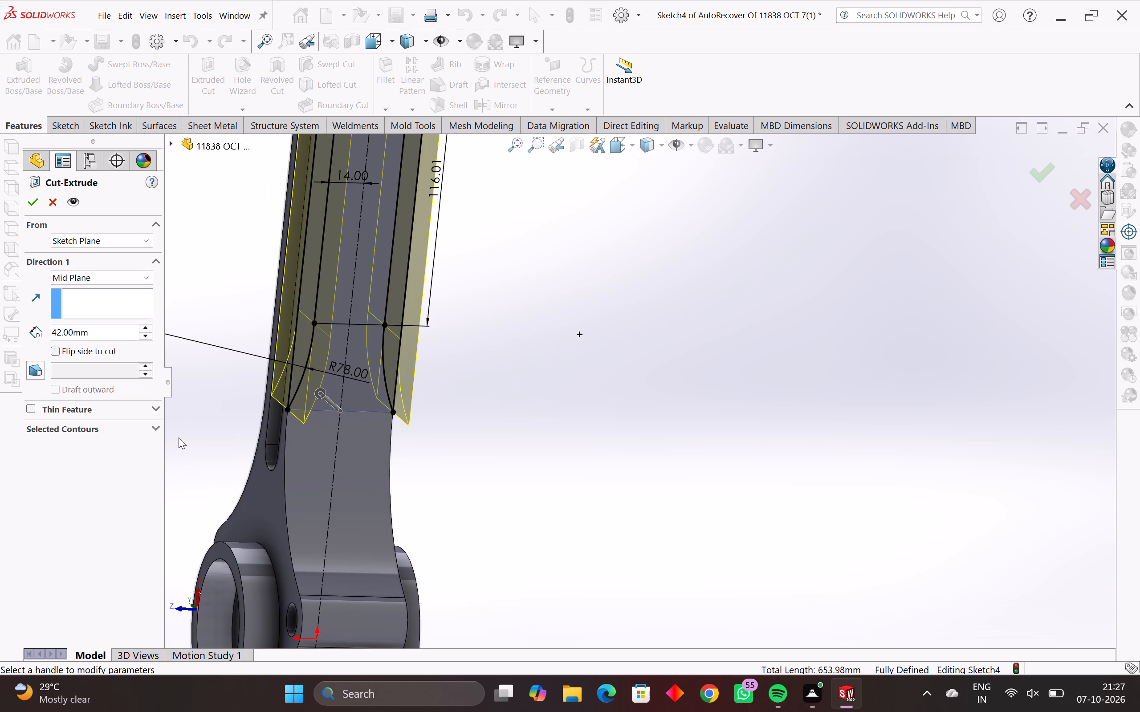
middle_click_drag(179, 437, 256, 449)
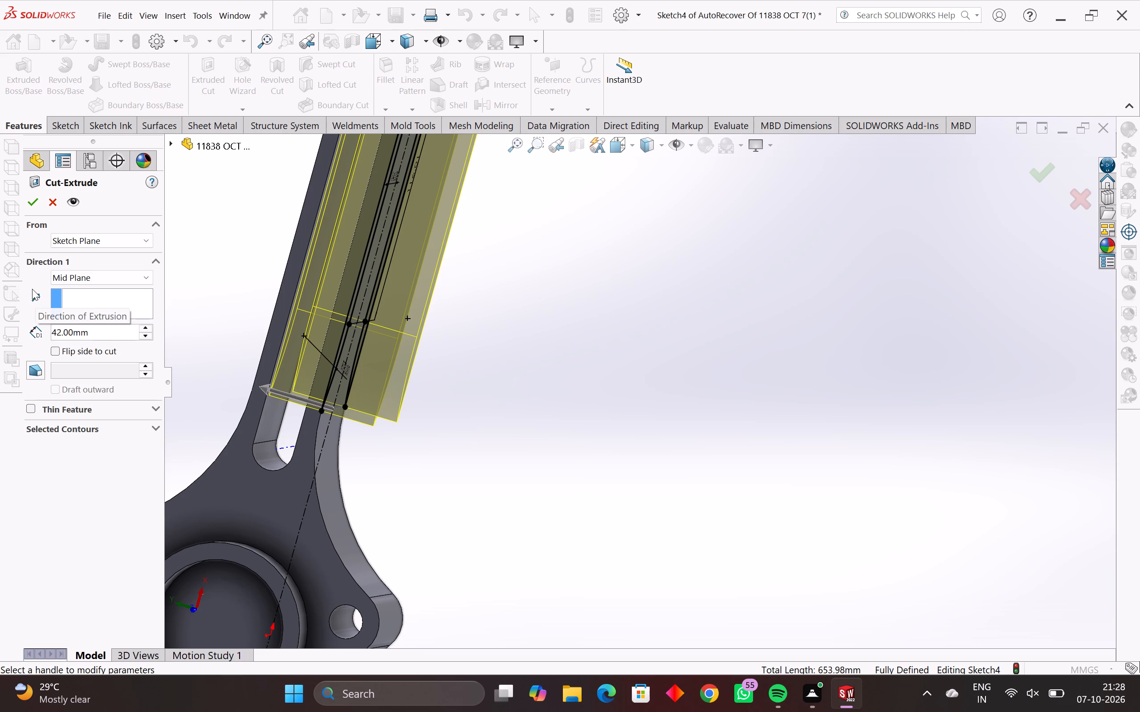
left_click(33, 295)
left_click(35, 299)
left_click(93, 280)
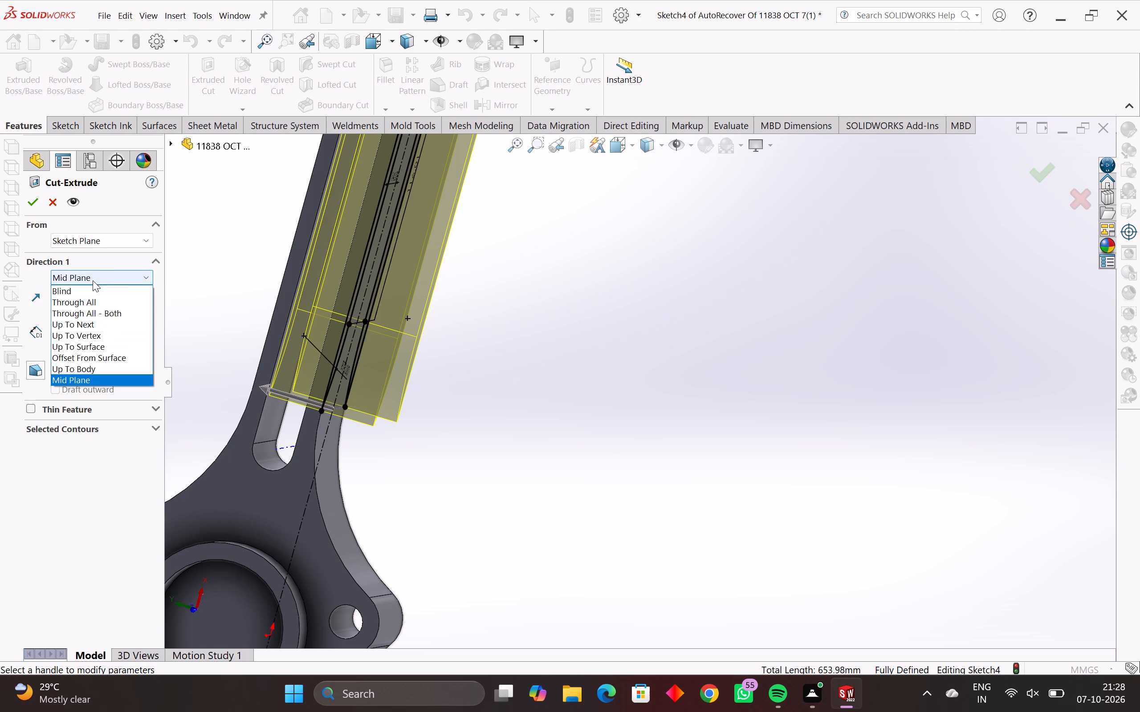
left_click(82, 288)
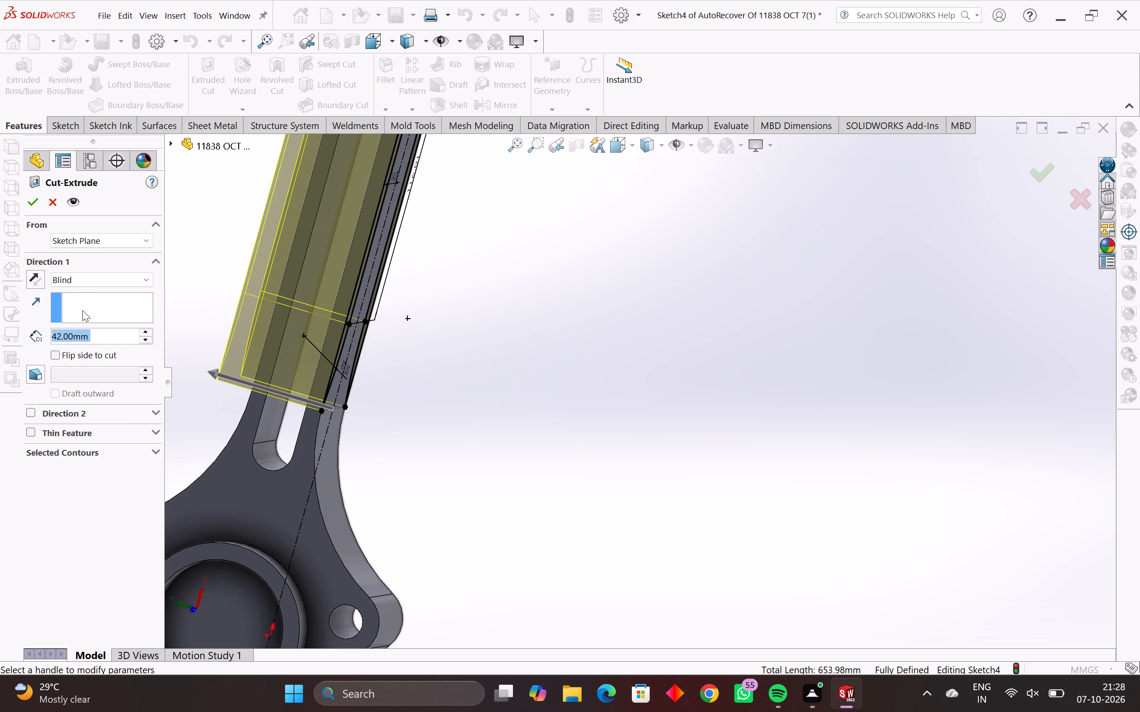
left_click(37, 283)
middle_click_drag(210, 403, 256, 416)
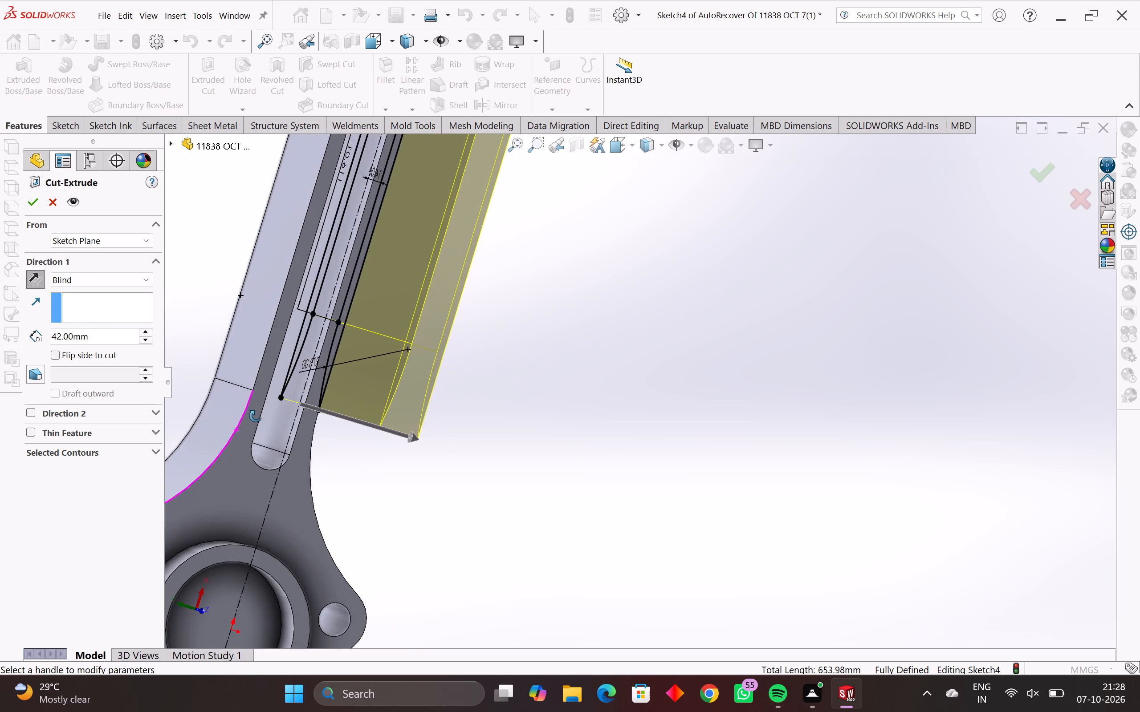
middle_click_drag(256, 416, 171, 364)
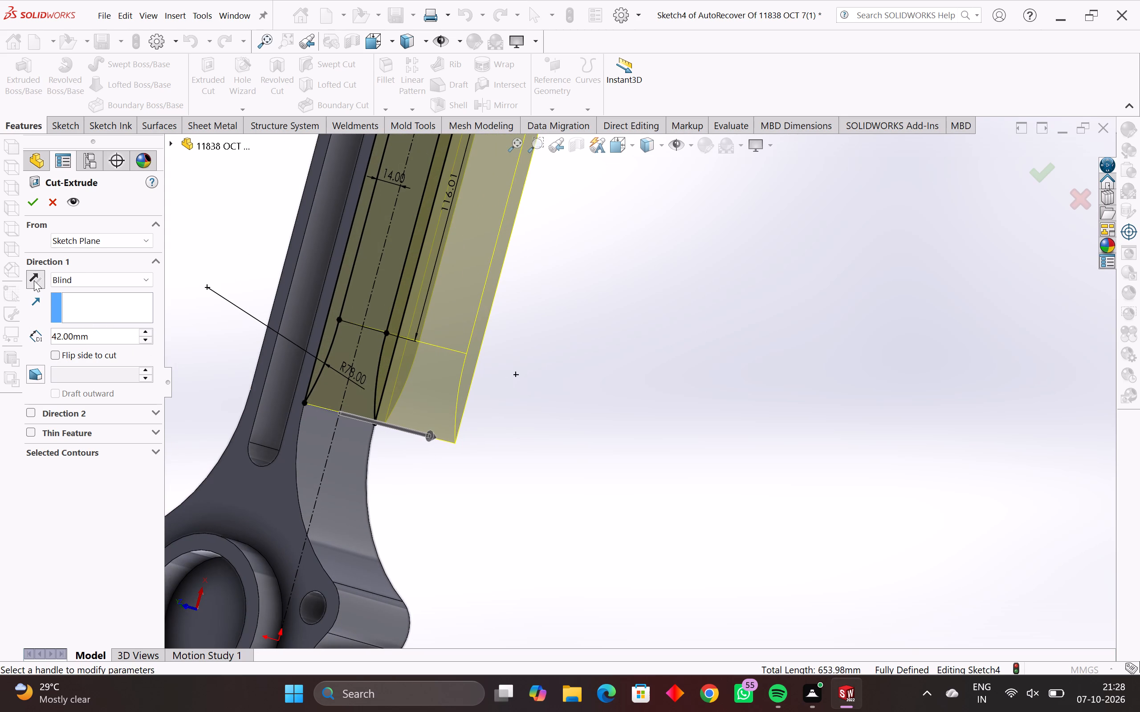
left_click(34, 280)
middle_click_drag(275, 469, 335, 489)
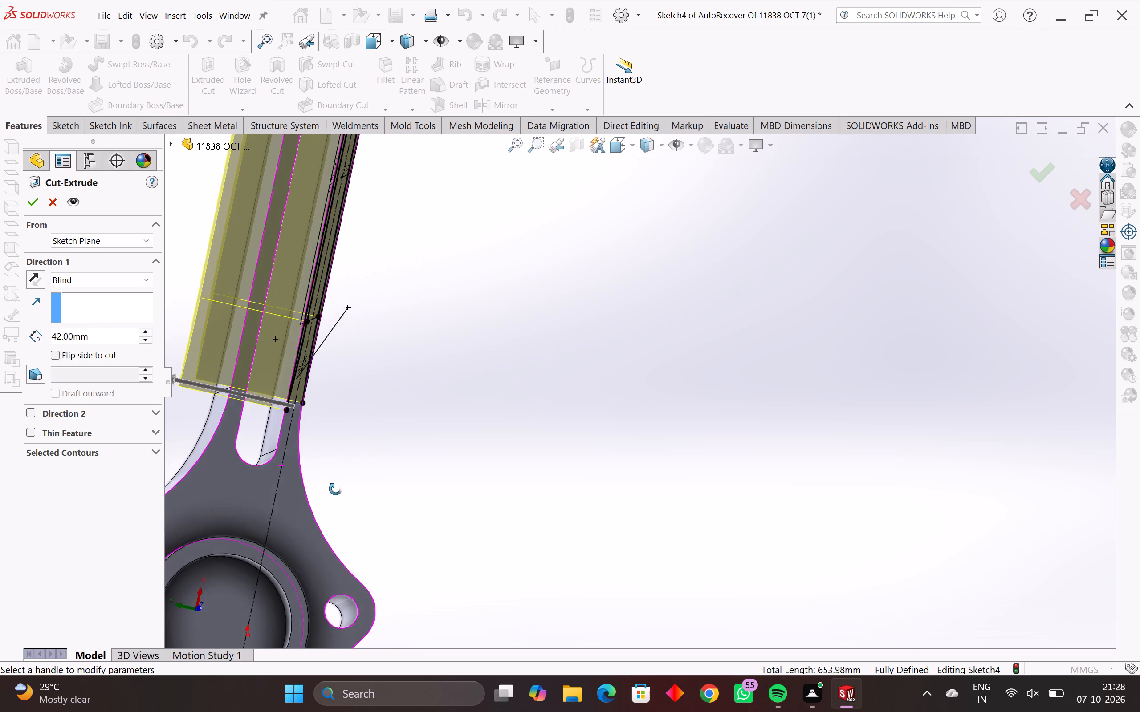
middle_click_drag(335, 489, 281, 471)
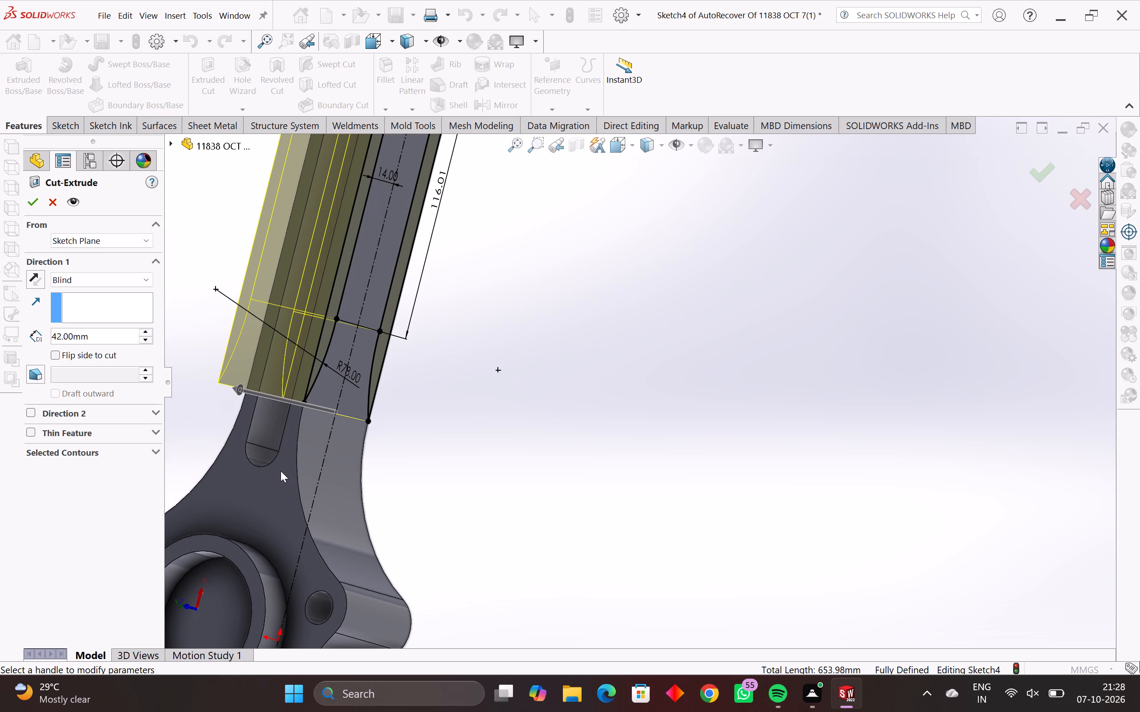
key("Return")
Examine the thinned arm, its radius transitions, the slot and the lugged flange from all sides.
middle_click_drag(341, 466, 322, 466)
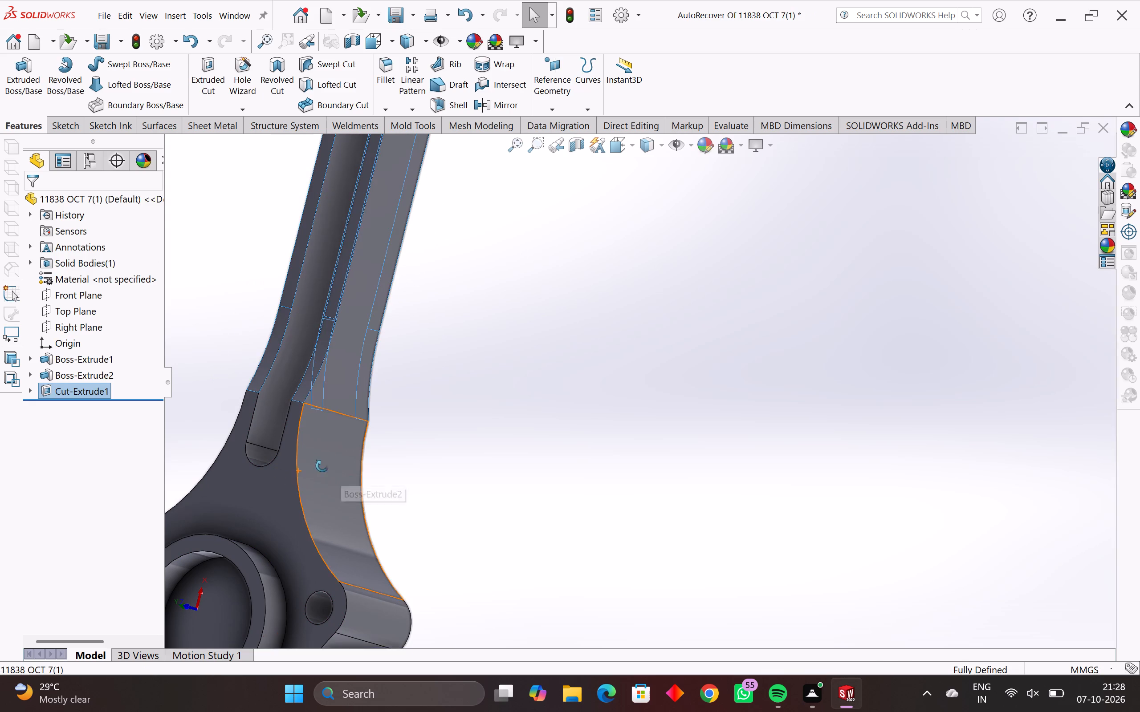
middle_click_drag(322, 466, 394, 538)
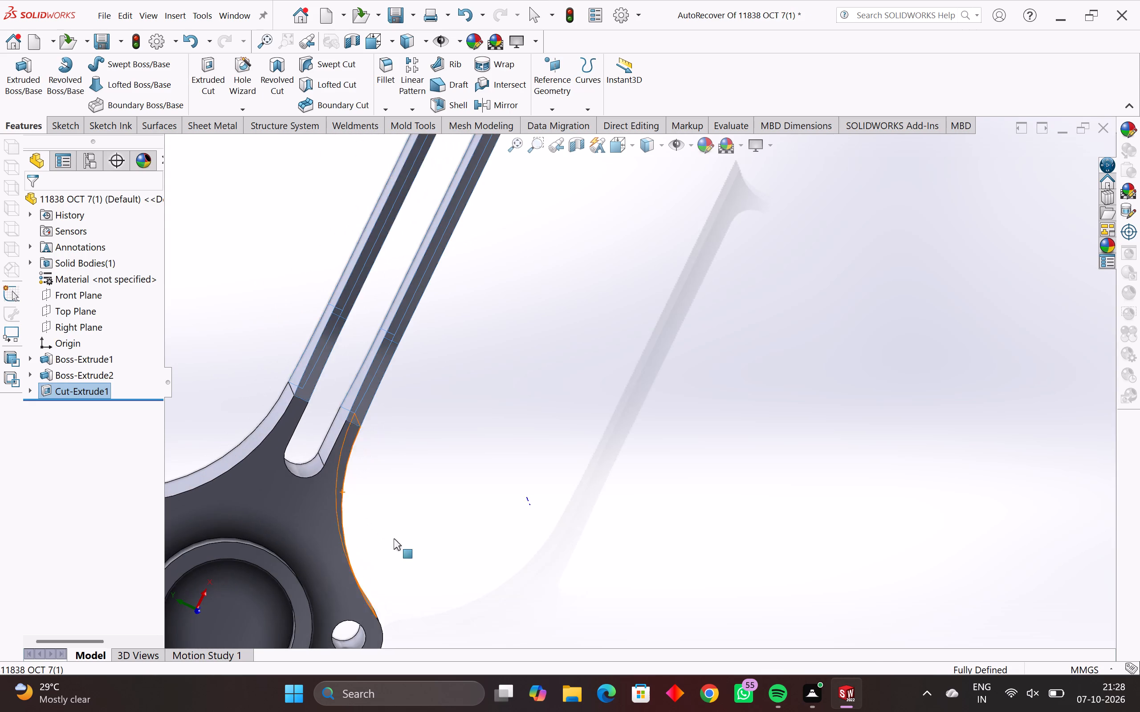
scroll(325, 529, "down", 2)
middle_click_drag(324, 529, 383, 529)
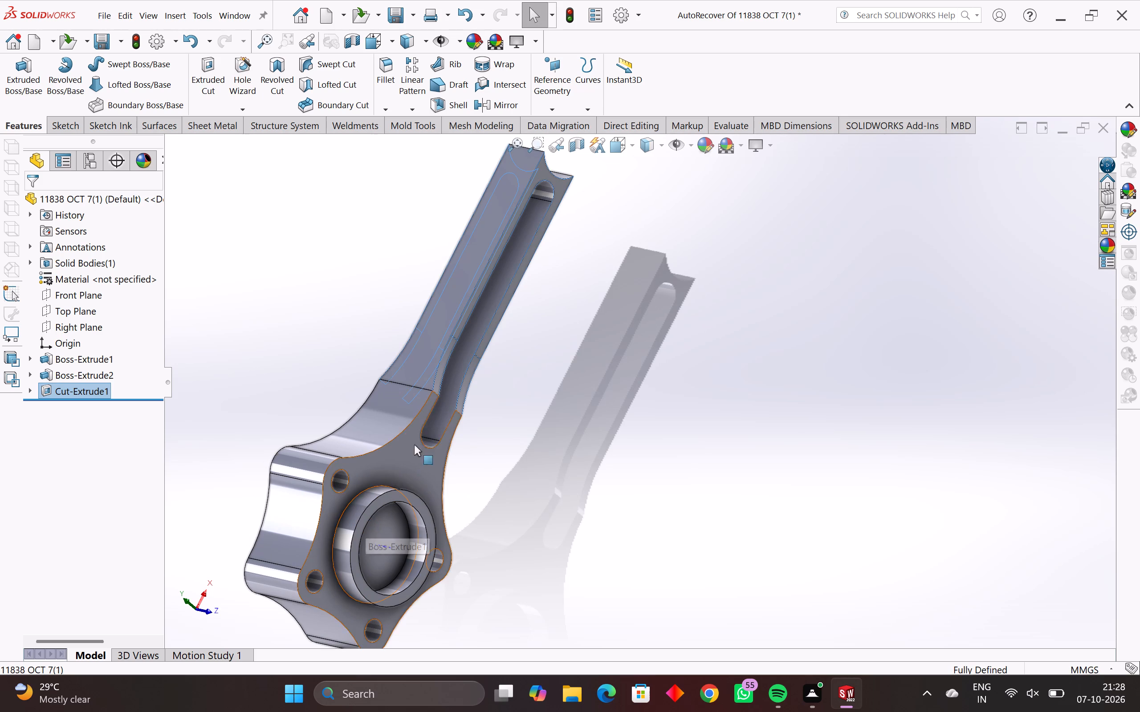
middle_click_drag(567, 215, 452, 382)
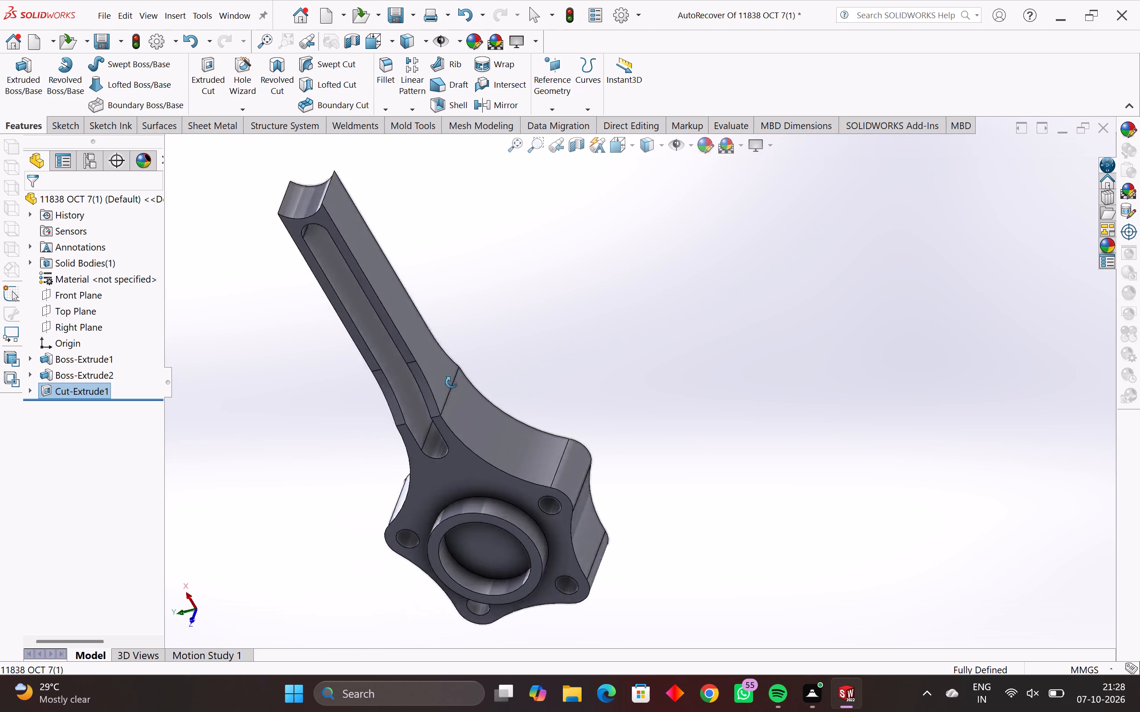
middle_click_drag(452, 382, 319, 455)
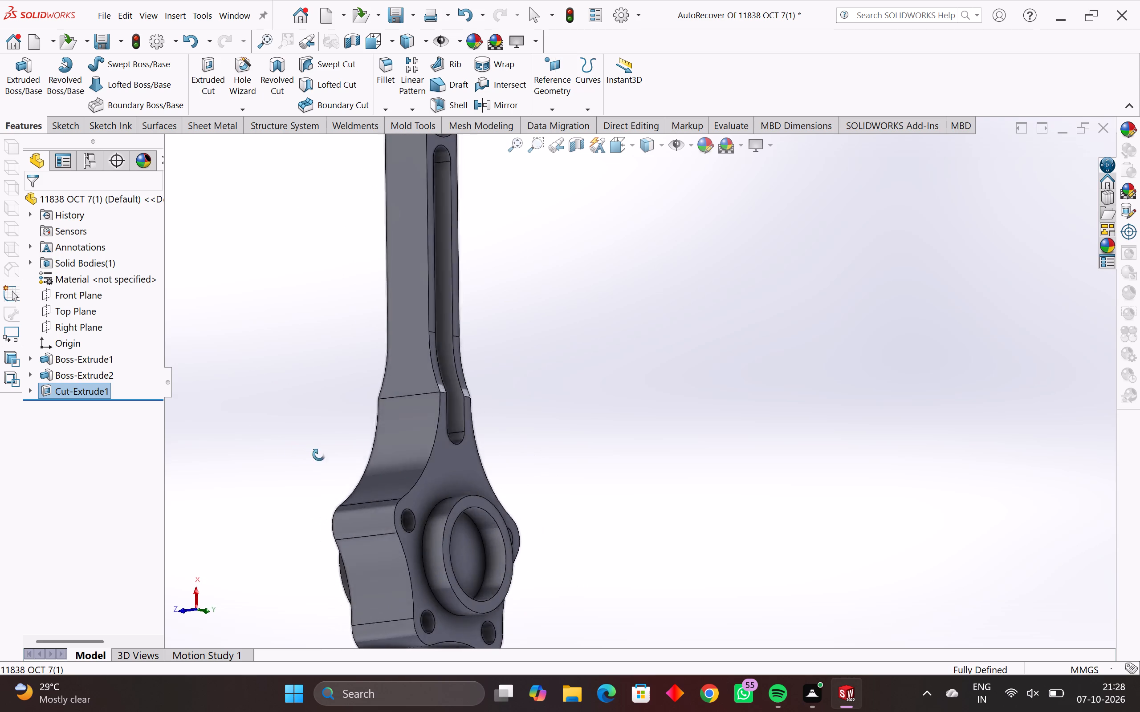
middle_click_drag(319, 455, 535, 383)
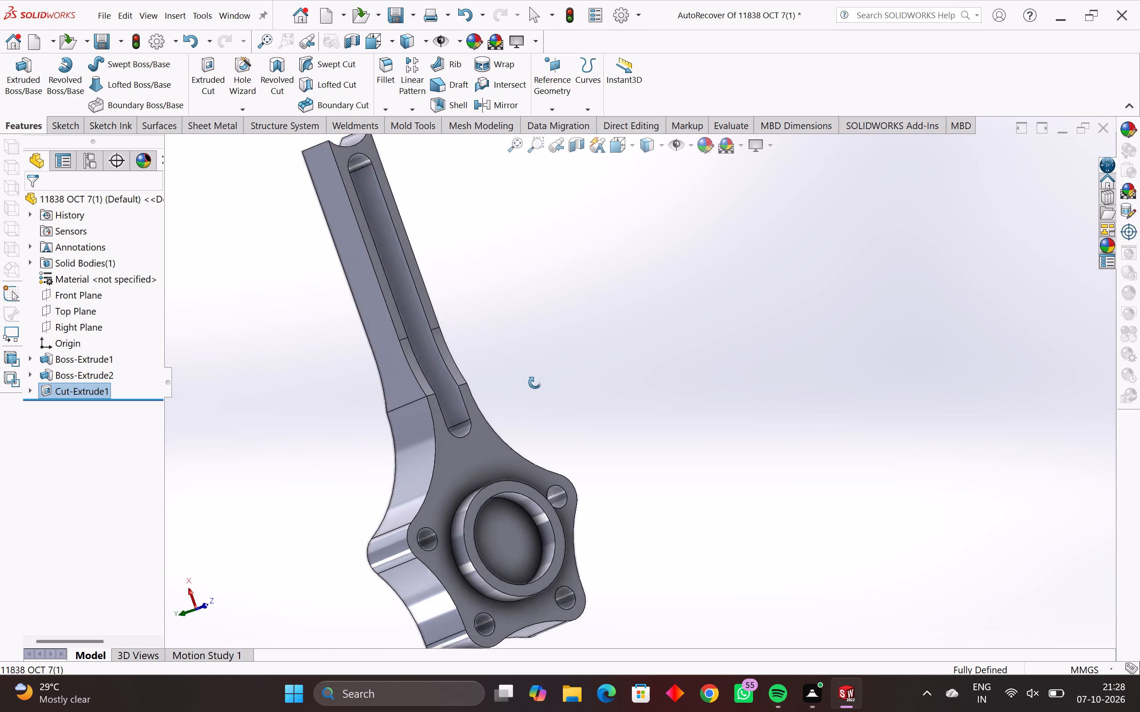
middle_click_drag(535, 383, 773, 474)
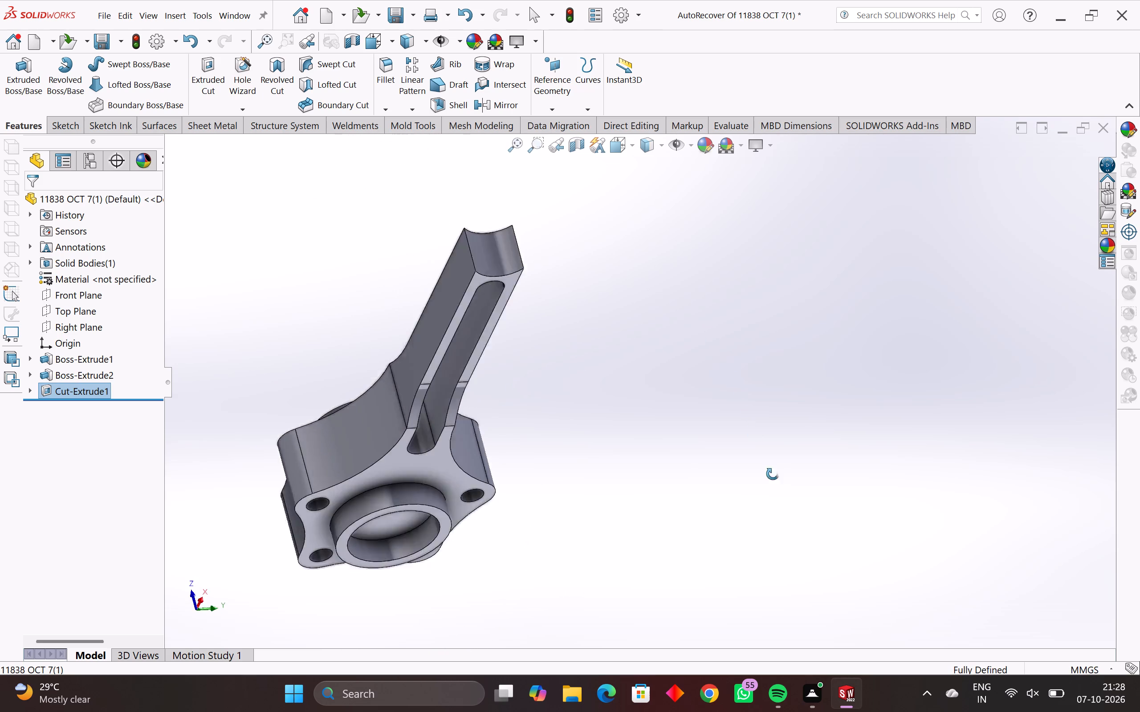
middle_click_drag(773, 474, 822, 544)
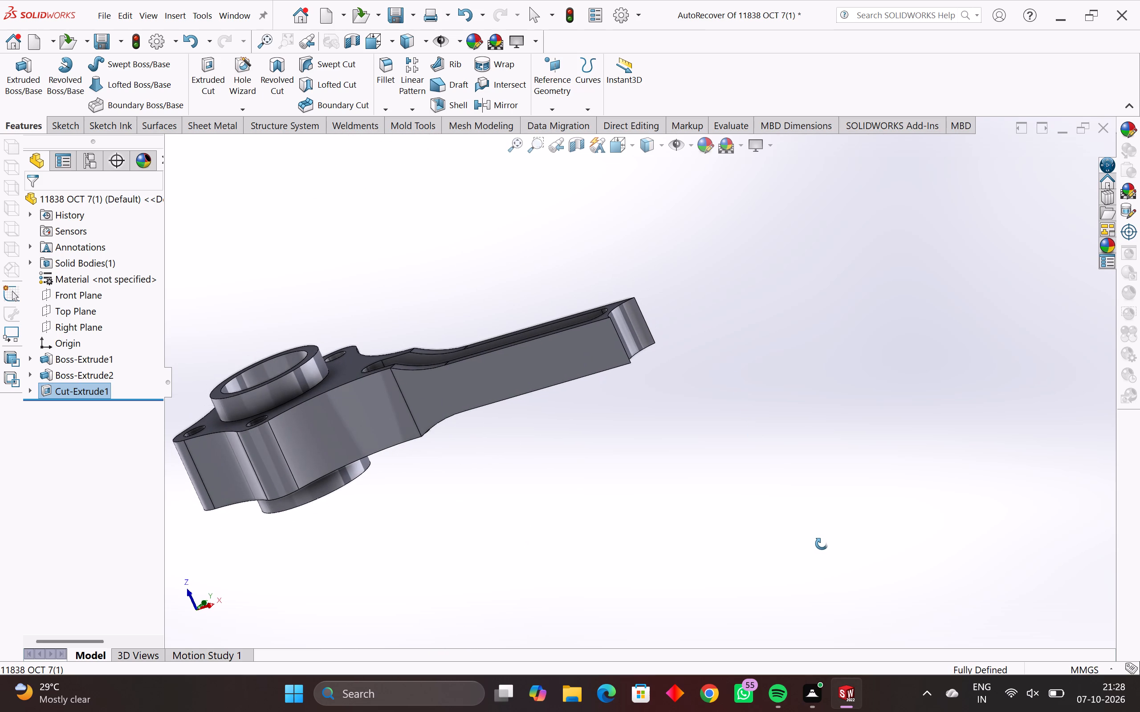
middle_click_drag(822, 544, 832, 635)
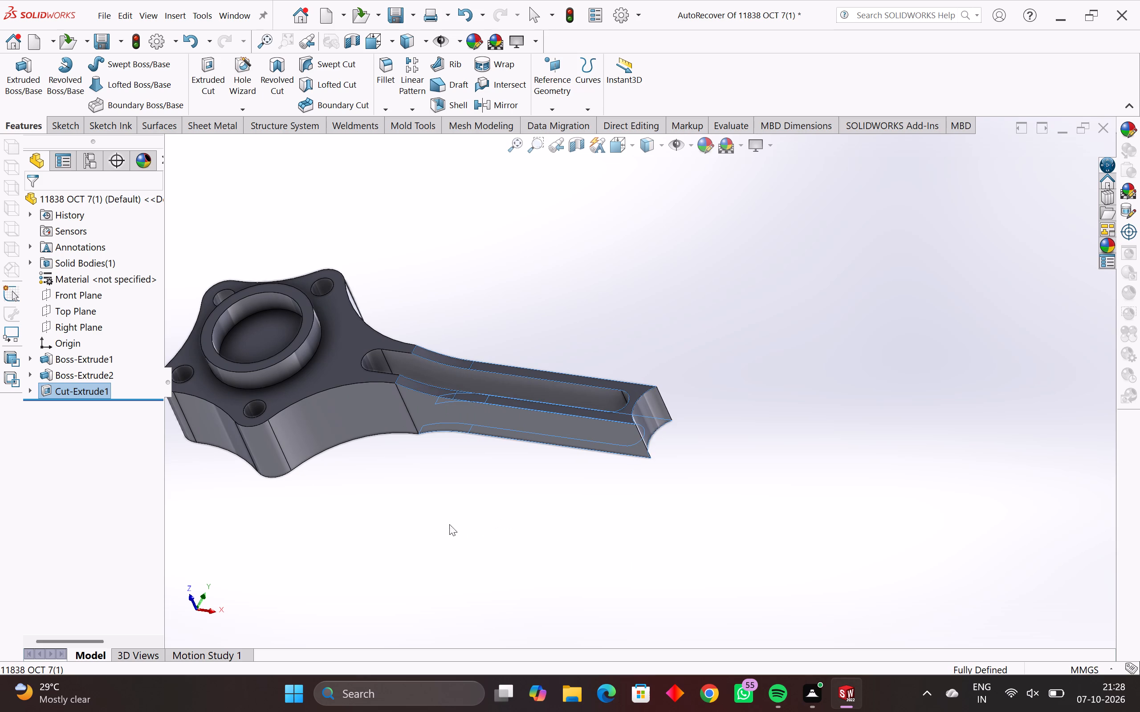
middle_click_drag(408, 422, 460, 565)
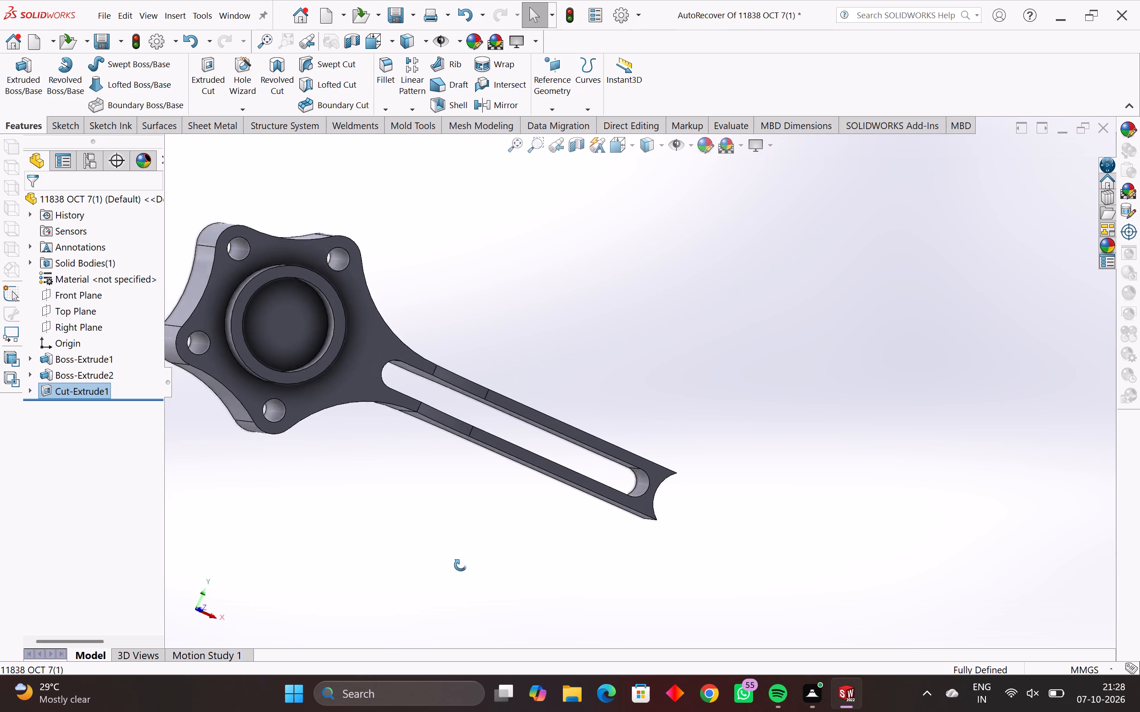
middle_click_drag(460, 565, 482, 591)
middle_click_drag(290, 321, 240, 313)
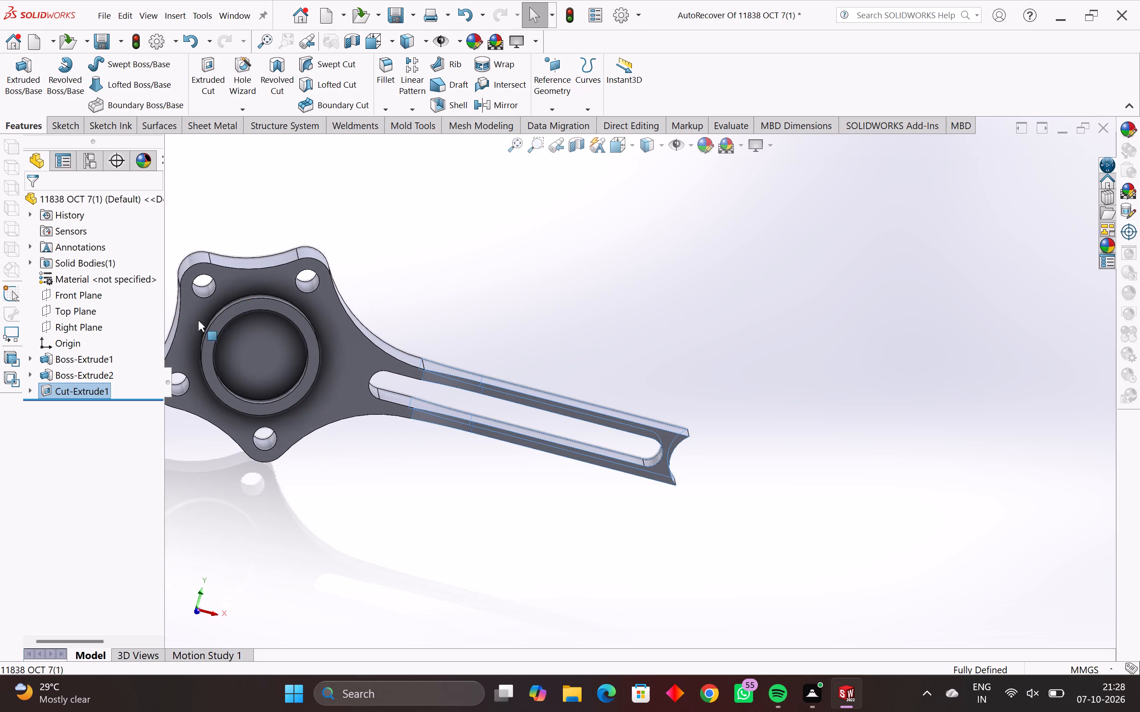
Sketch a 26 mm radius circle on the Front Plane, centred on the origin and matching the ring's inner edge.
left_click(70, 127)
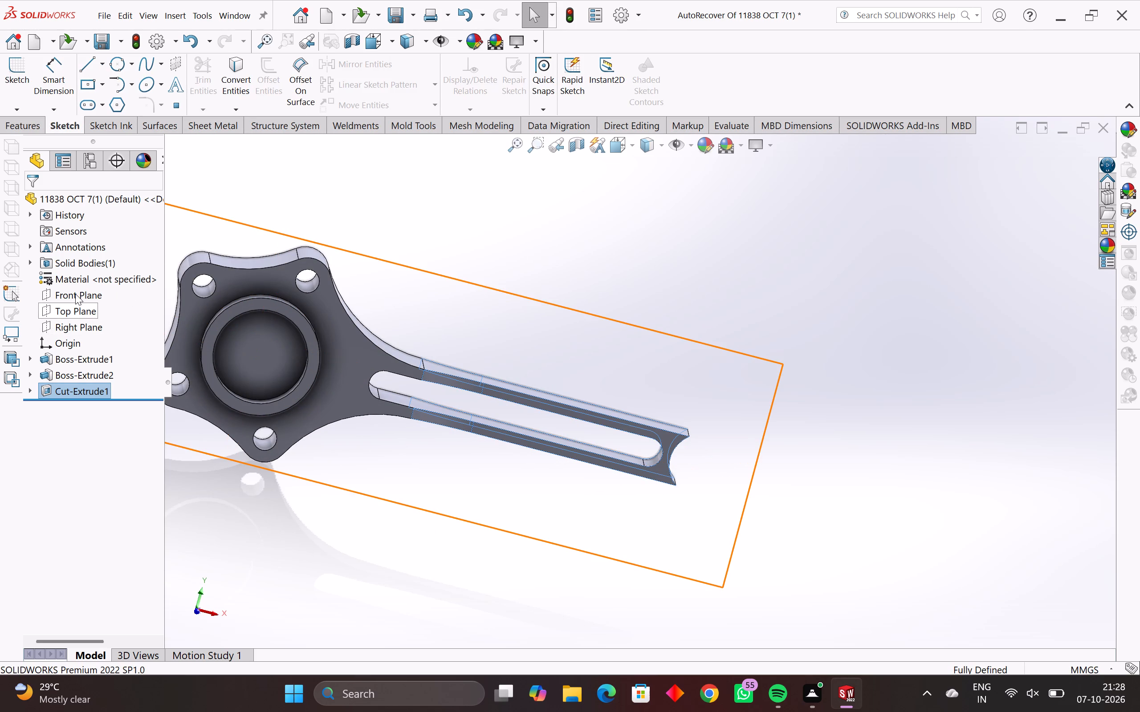
left_click(75, 294)
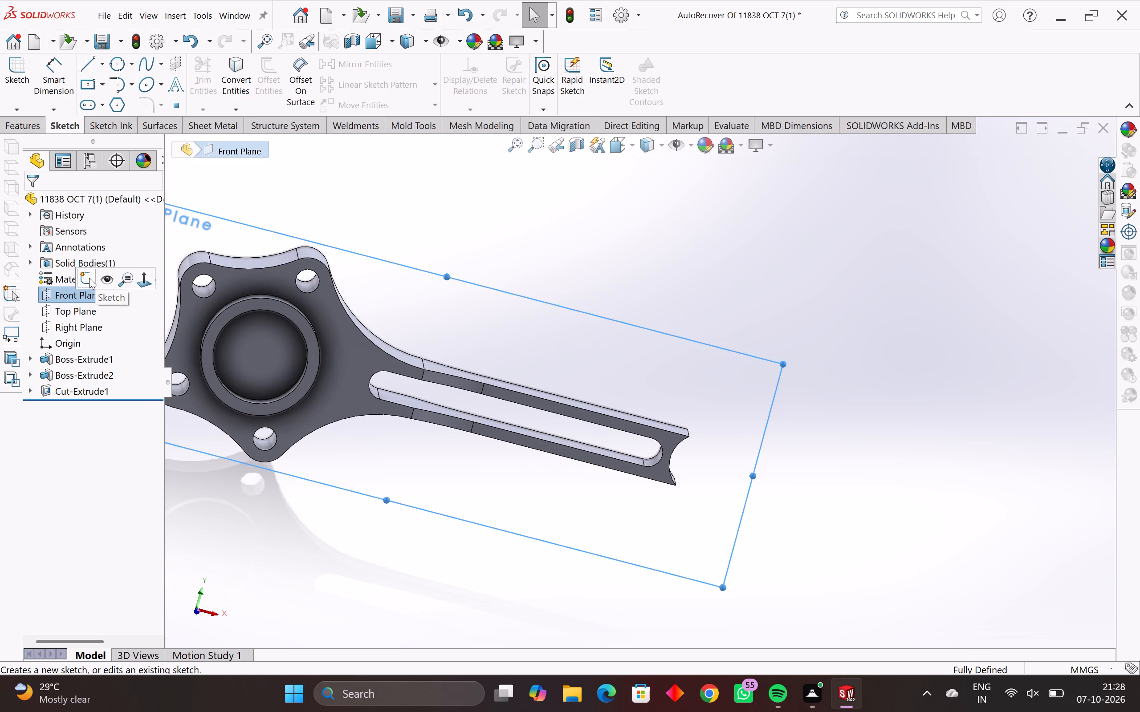
left_click(89, 278)
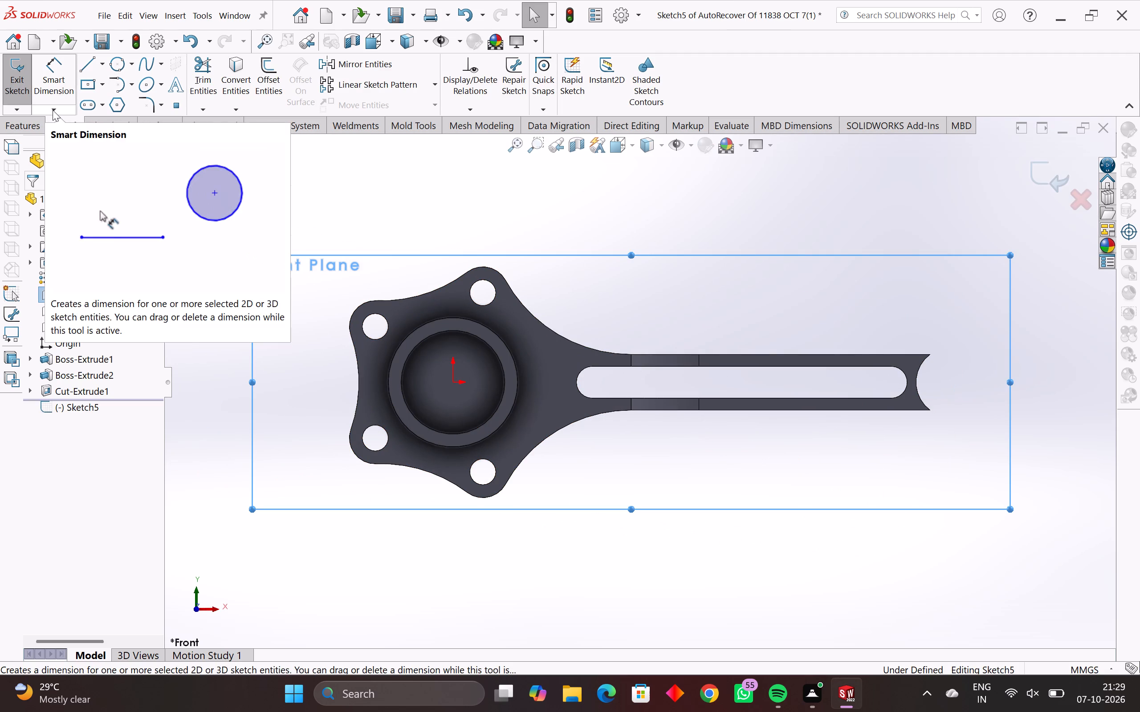
left_click(114, 61)
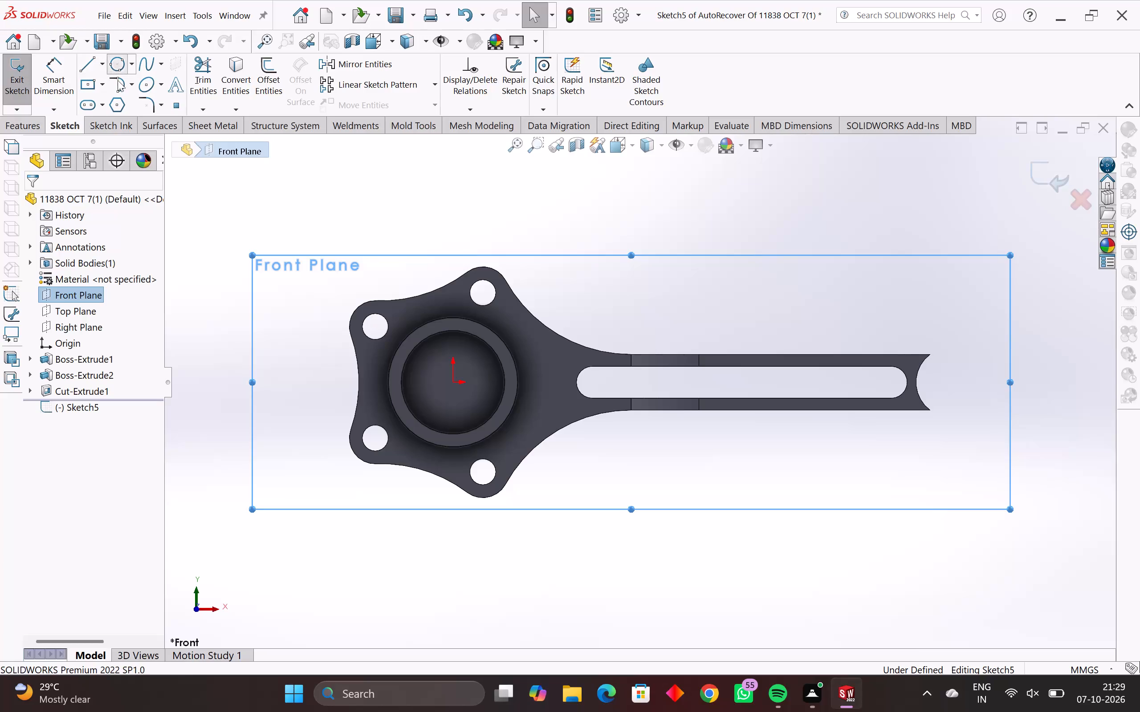
left_click(37, 246)
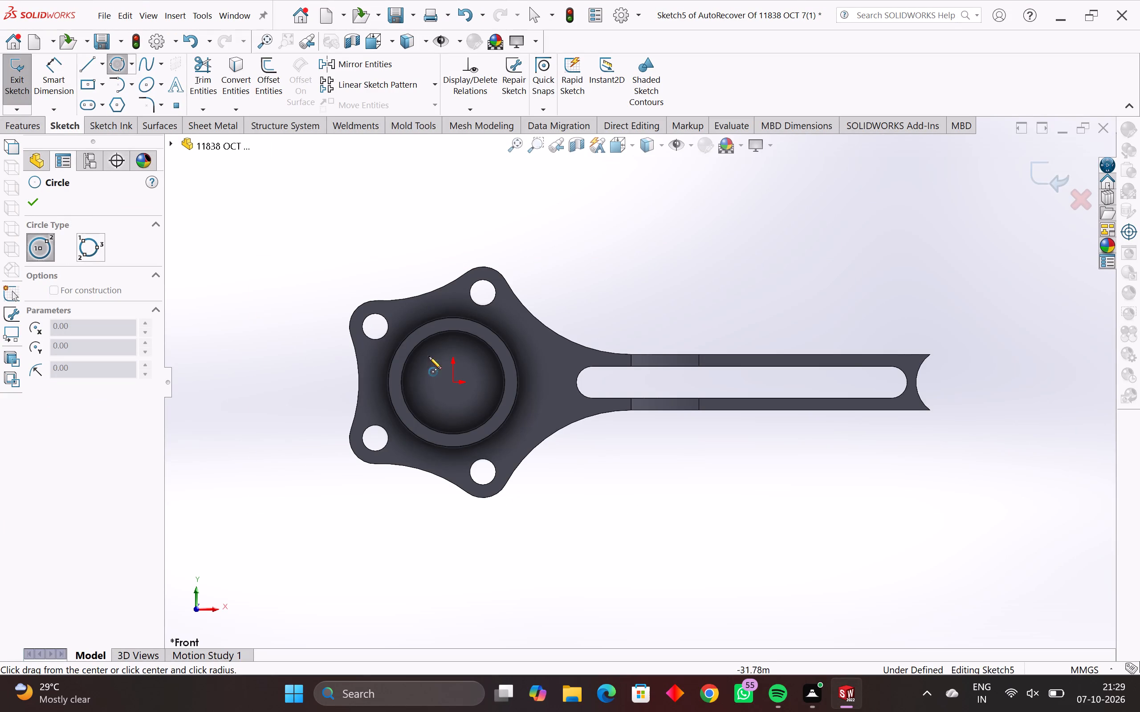
scroll(505, 392, "up", 2)
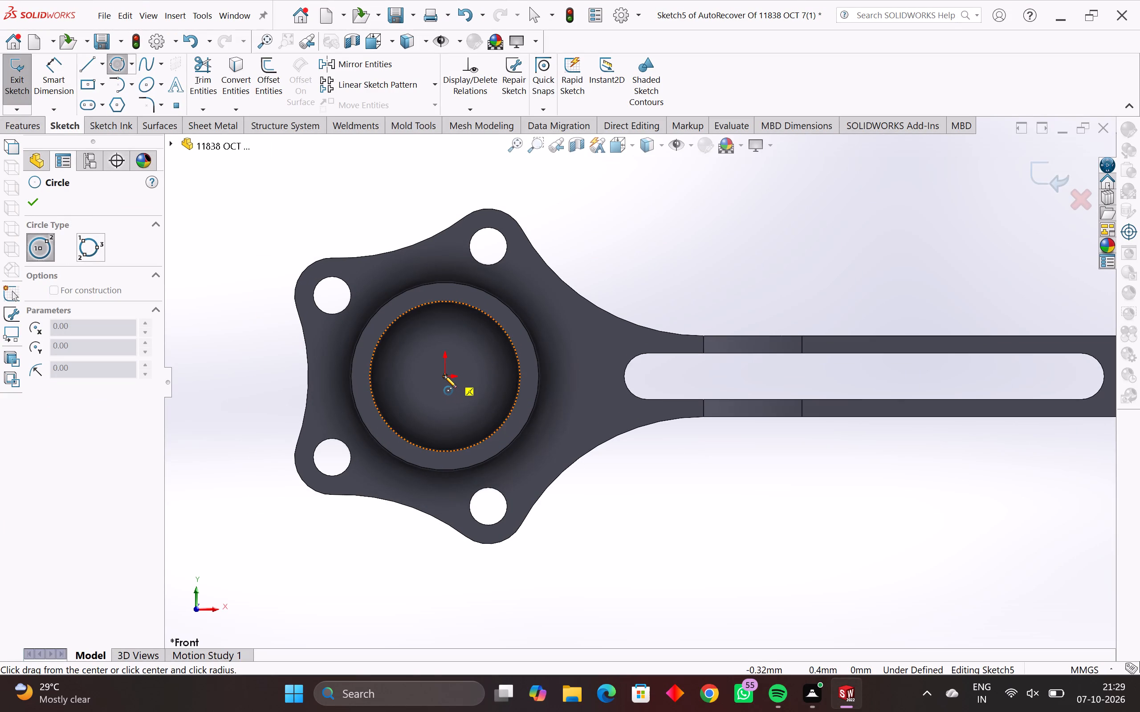
left_click(445, 377)
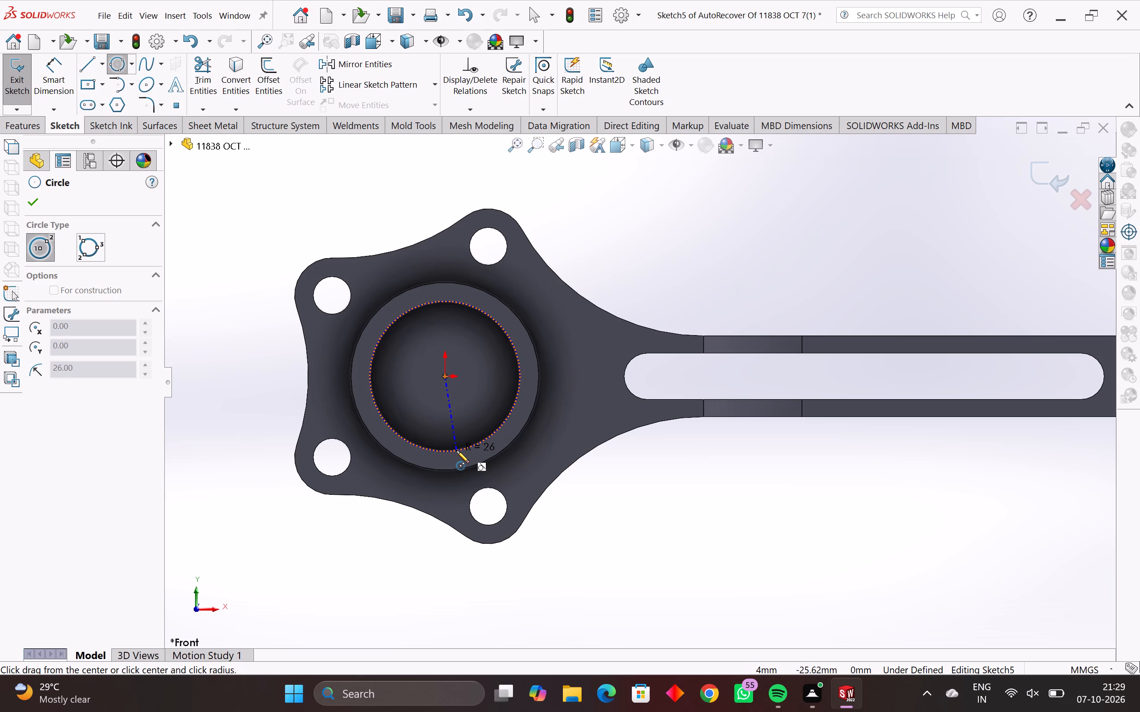
left_click(456, 450)
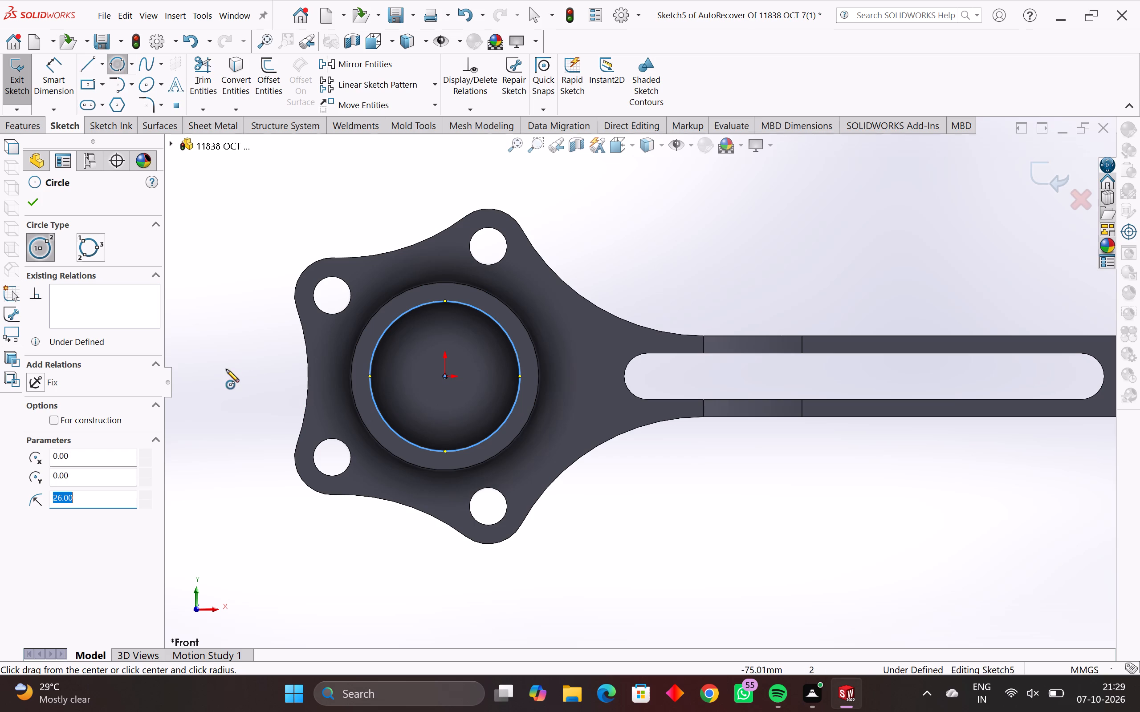
key("Escape")
key("Escape")
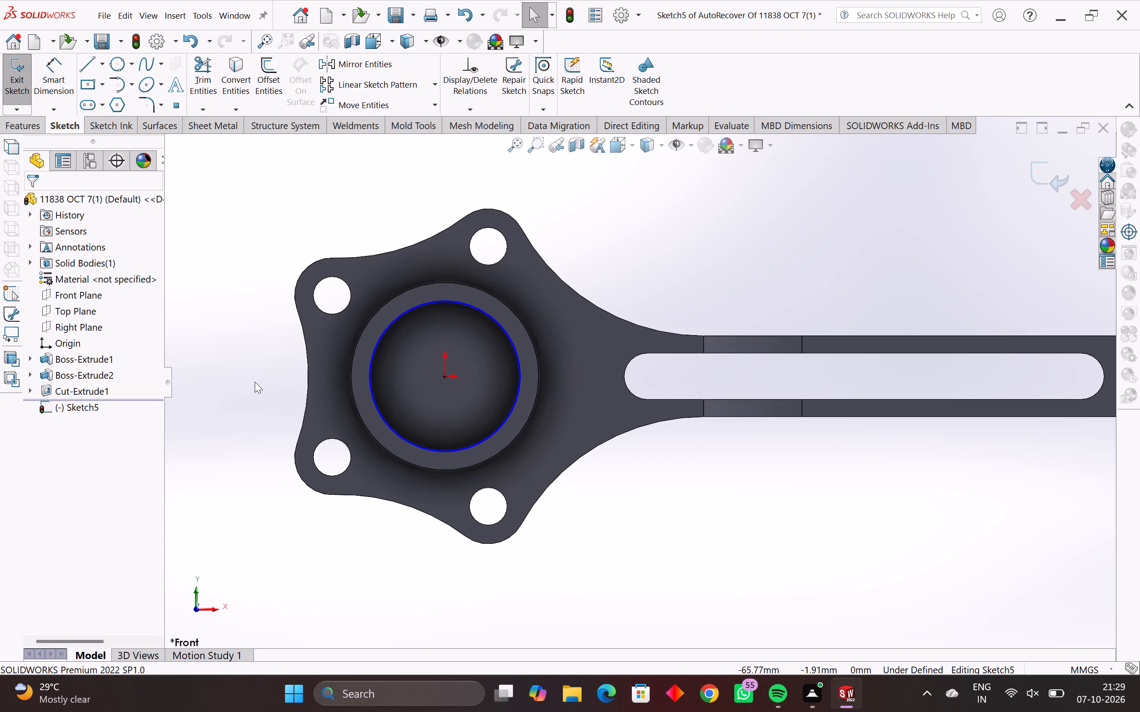
key("Escape")
Fully define the circle with automatically calculated relations and dimensions referenced to the origin.
scroll(255, 382, "down", 1)
left_click_drag(655, 206, 314, 553)
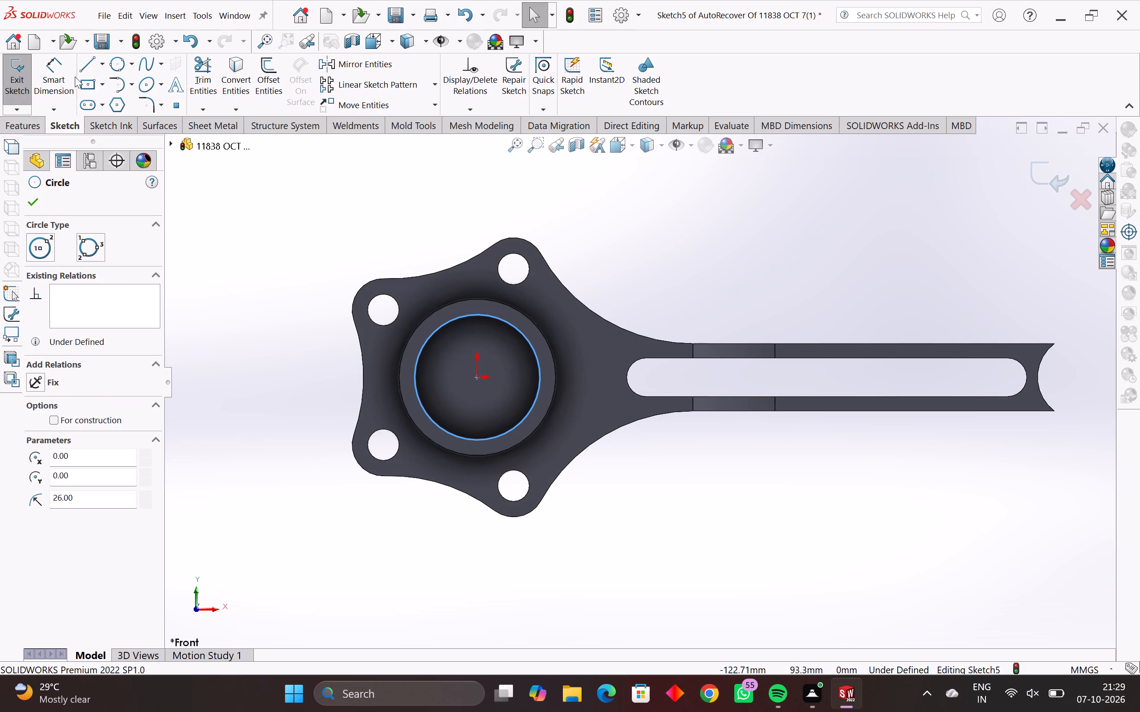
left_click(486, 111)
left_click(488, 171)
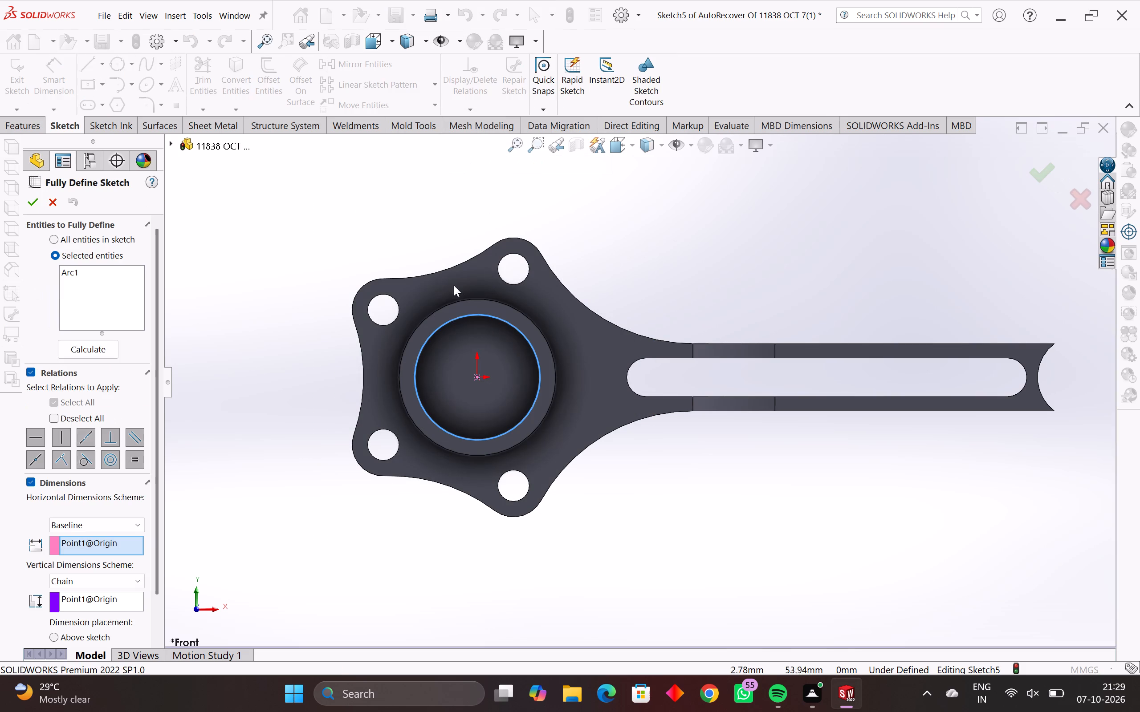
left_click(66, 346)
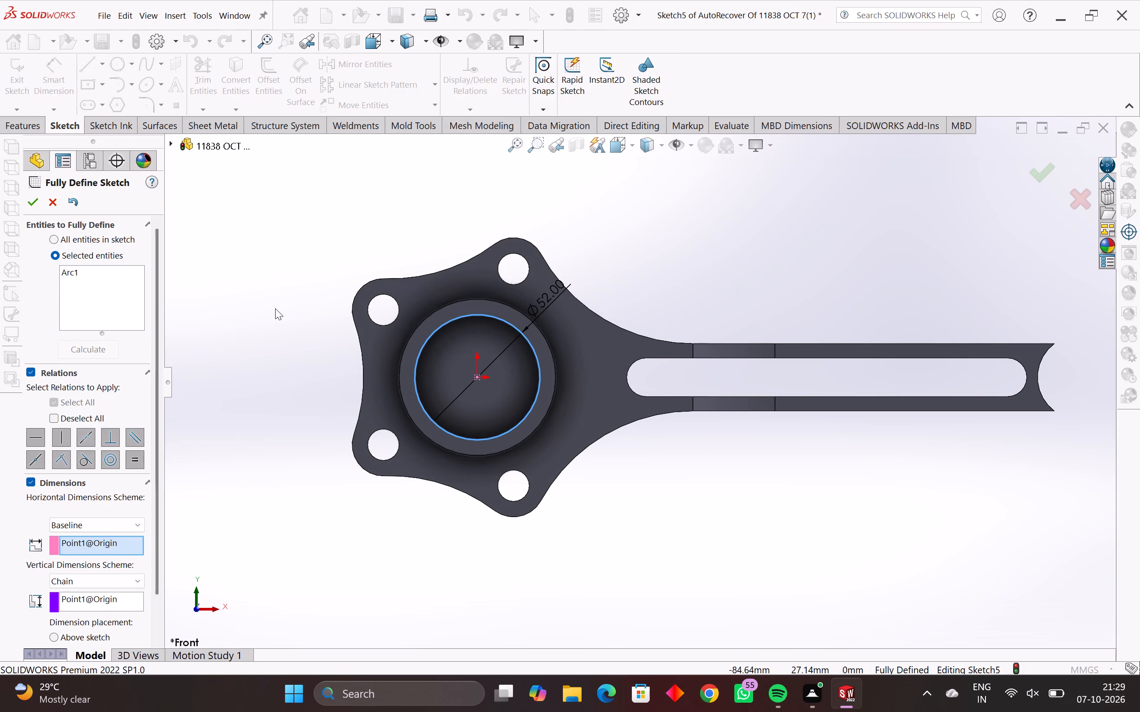
middle_click_drag(275, 308, 356, 364)
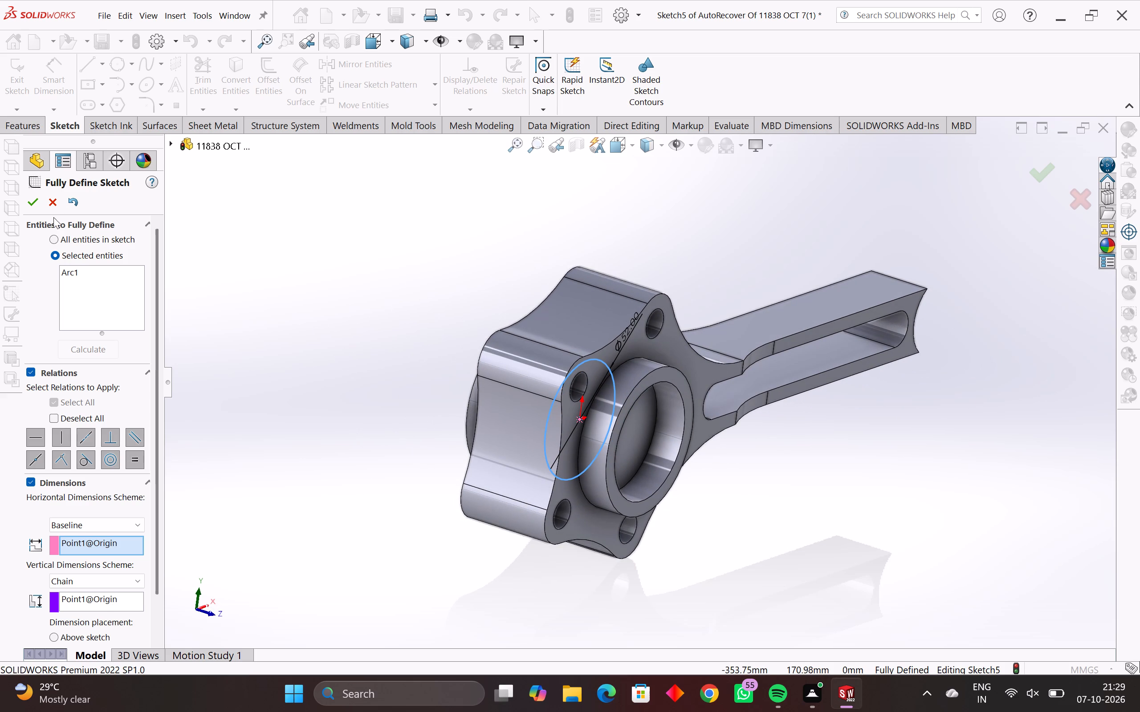
left_click(31, 207)
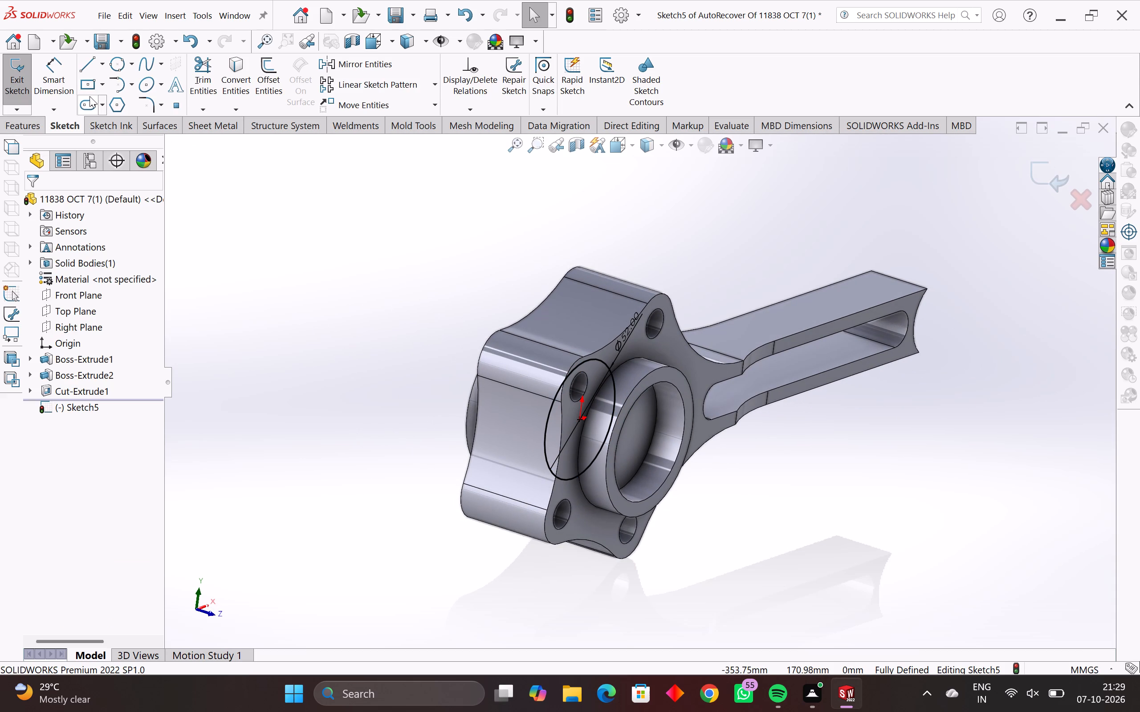
Extrude-cut the circle 42 mm from the sketch plane with a Mid Plane end condition through the web inside the ring.
left_click(32, 124)
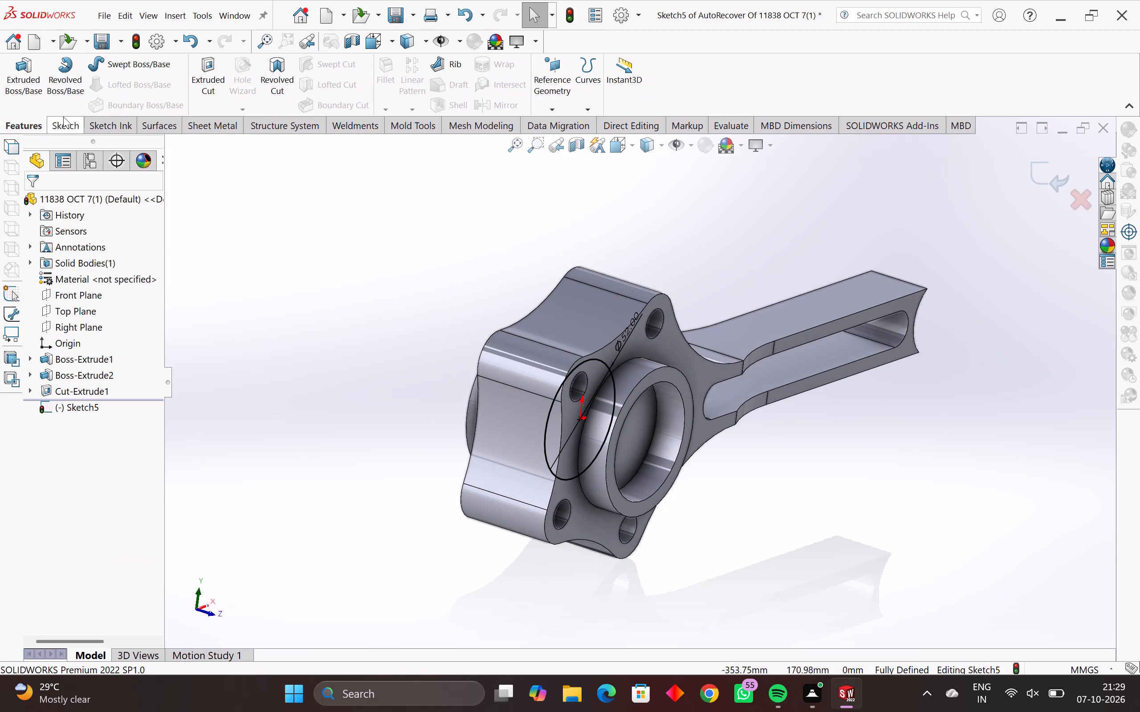
left_click(215, 81)
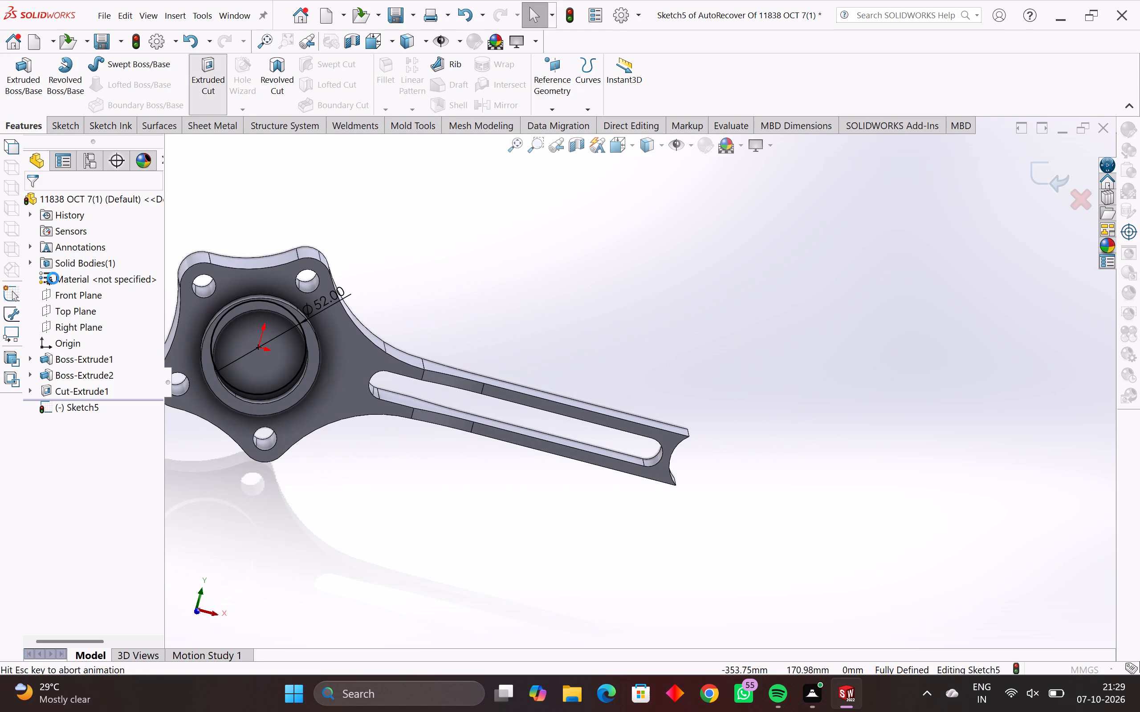
middle_click_drag(295, 360, 365, 412)
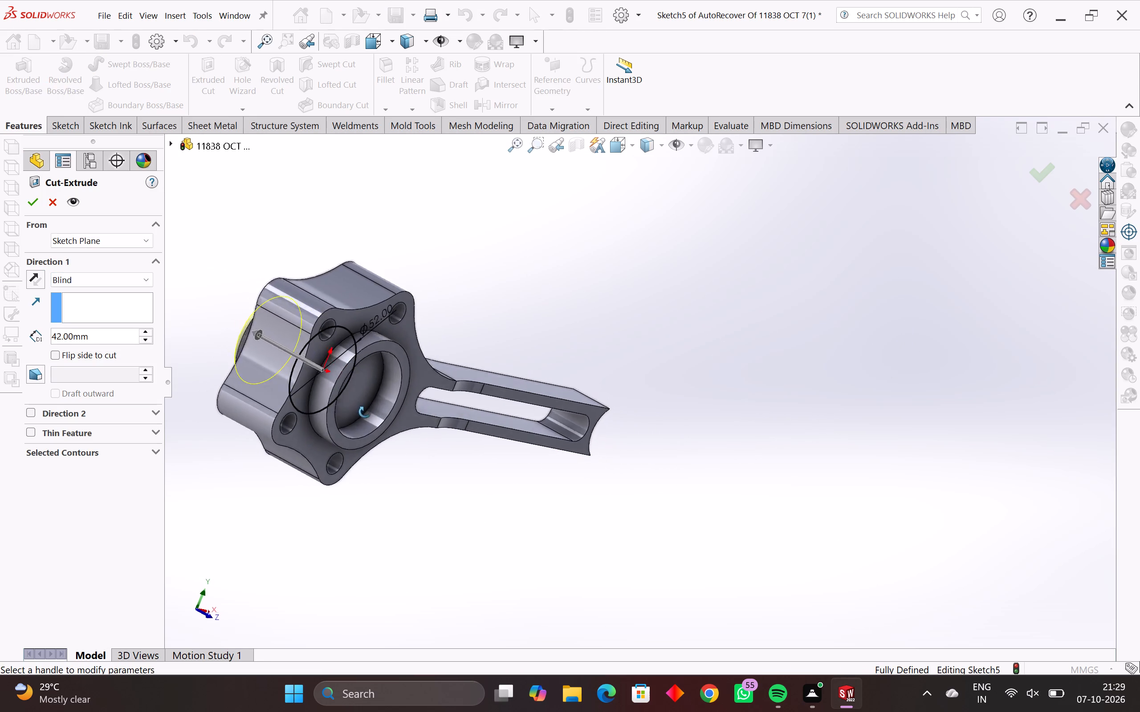
middle_click_drag(365, 412, 410, 440)
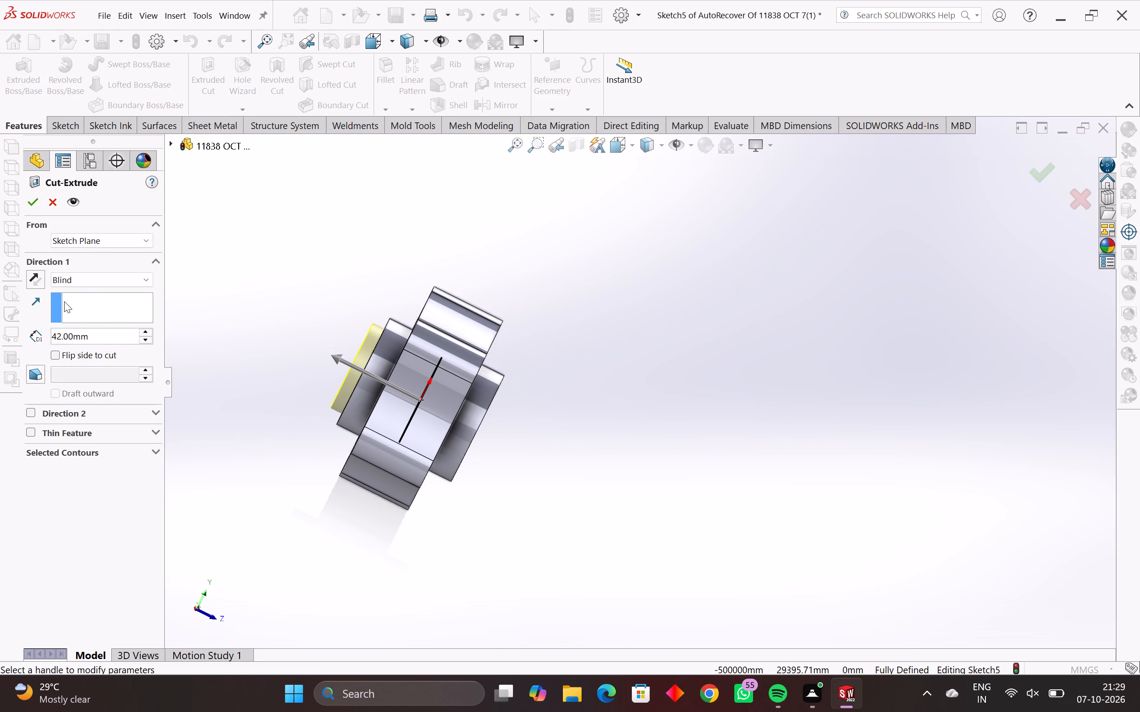
left_click(92, 281)
left_click(89, 384)
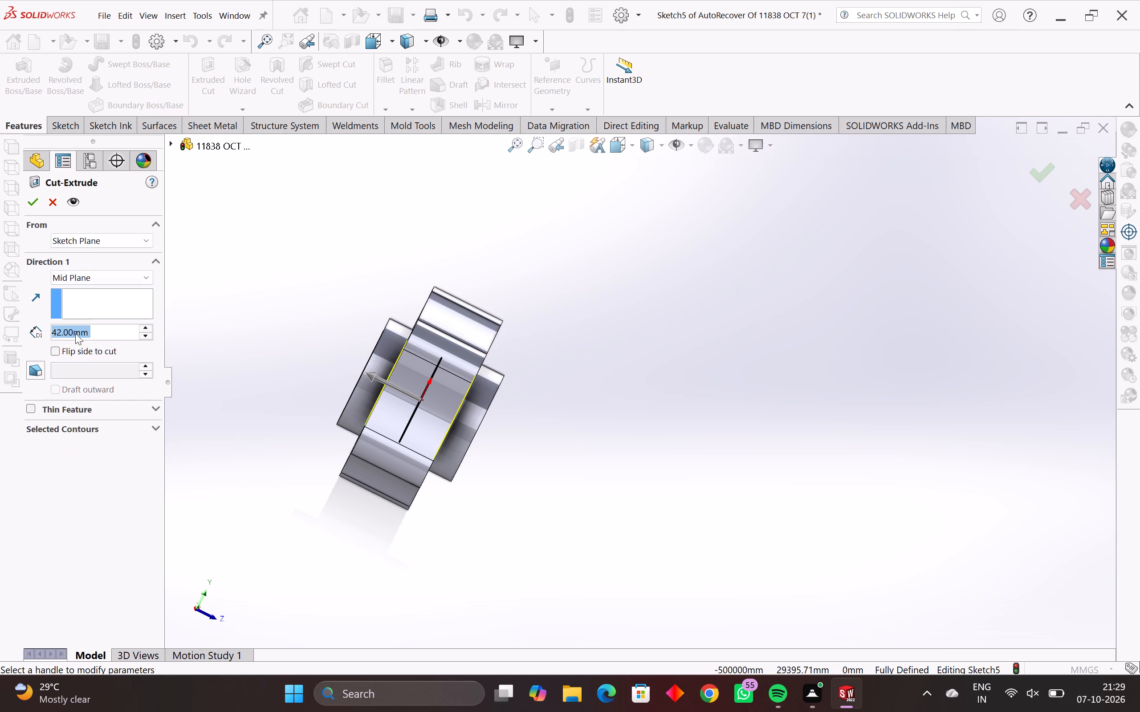
middle_click_drag(292, 392, 352, 450)
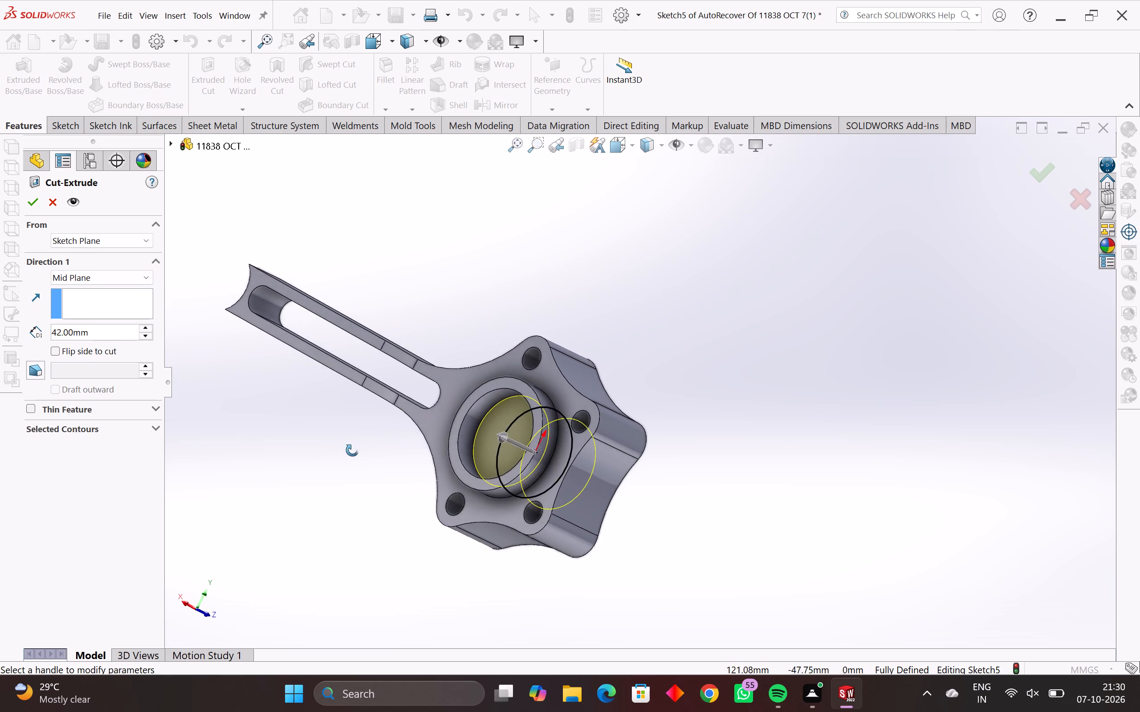
middle_click_drag(352, 450, 280, 441)
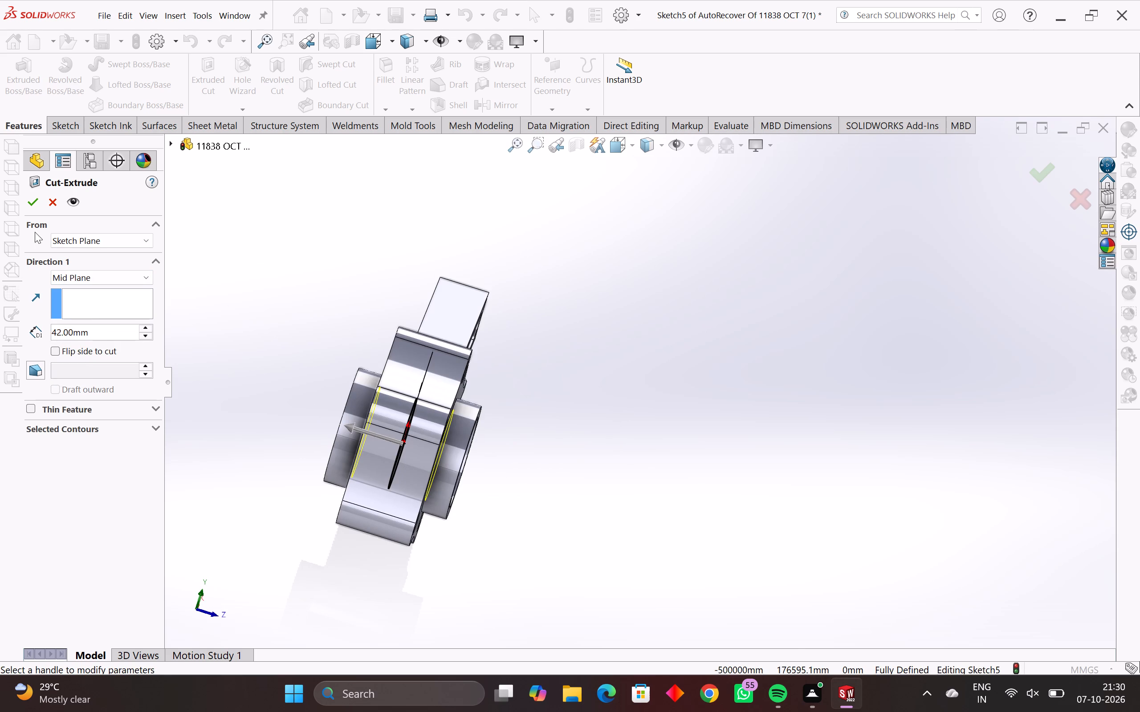
left_click(34, 206)
Examine the ring's bore, the lugged flange and the slotted arm from several angles.
middle_click_drag(263, 384, 336, 423)
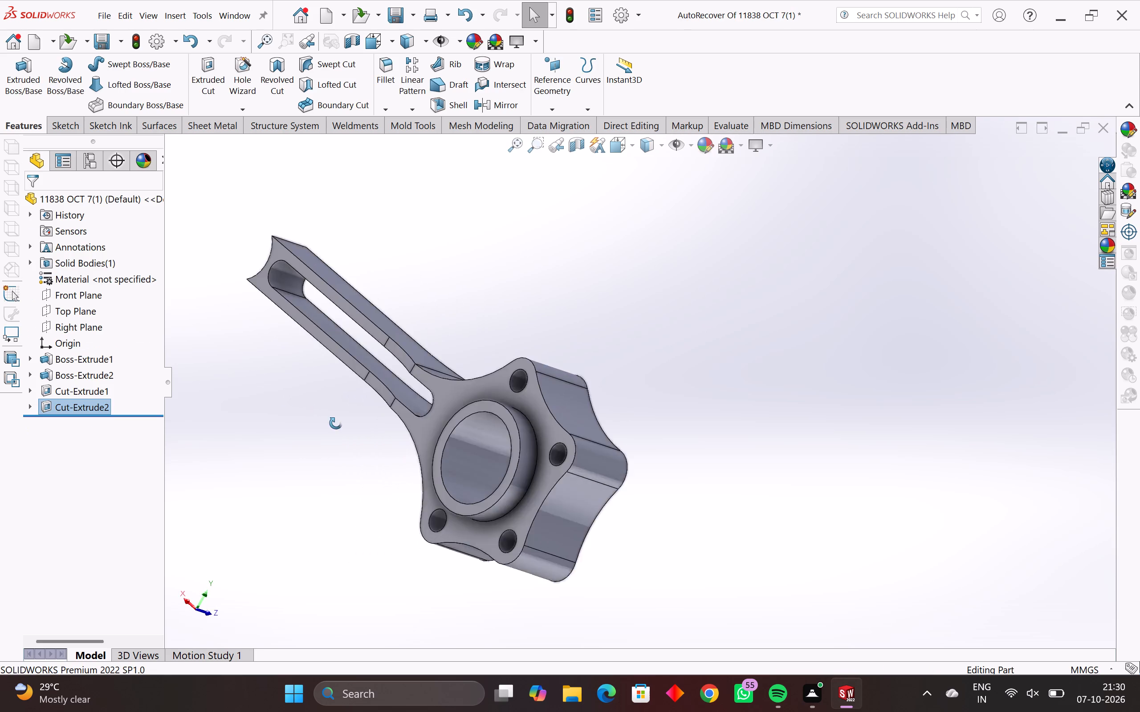
middle_click_drag(336, 423, 170, 403)
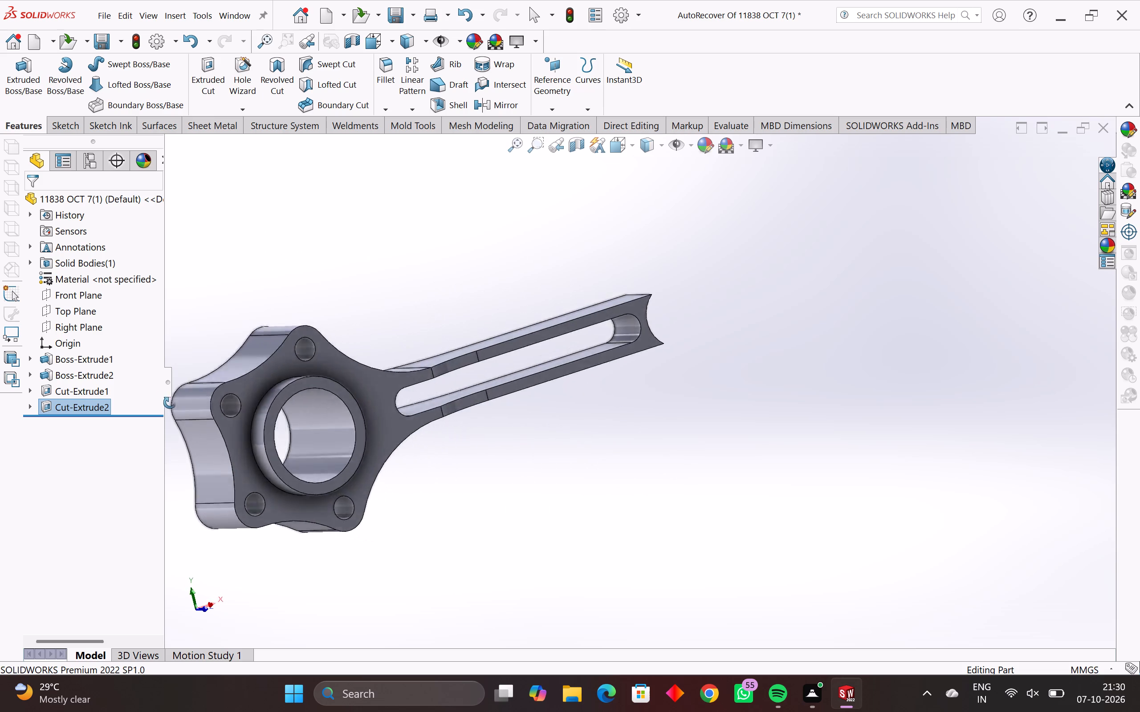
middle_click_drag(170, 403, 148, 393)
scroll(412, 395, "down", 1)
middle_click_drag(412, 395, 365, 522)
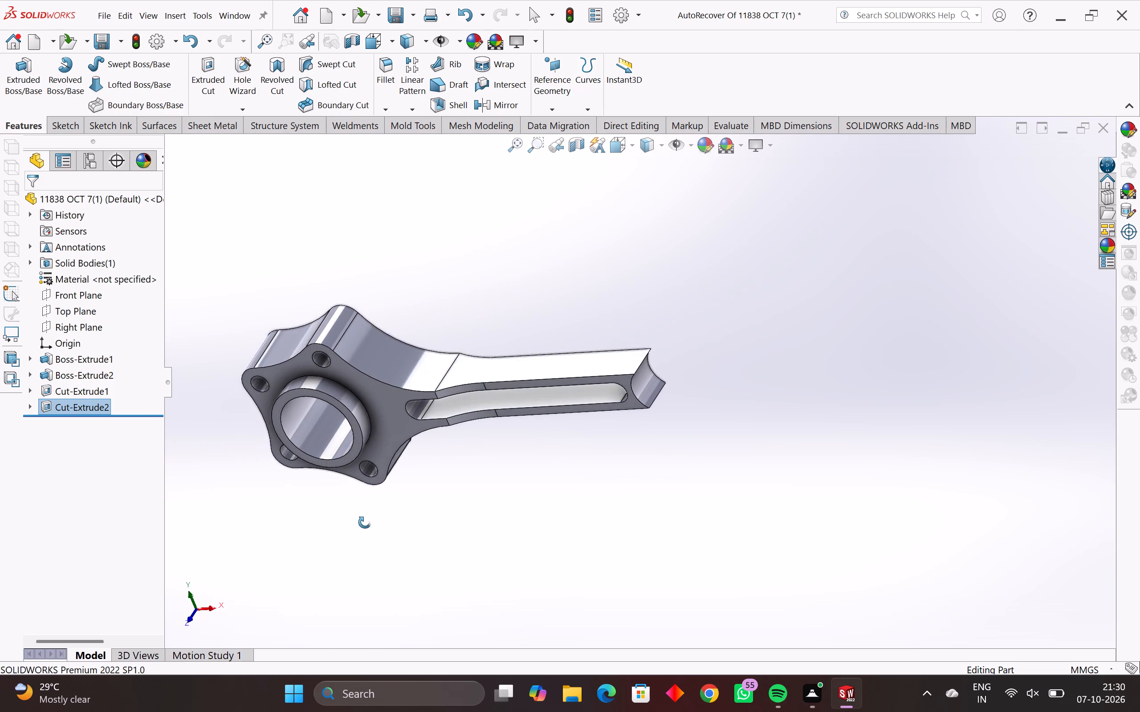
middle_click_drag(365, 522, 381, 369)
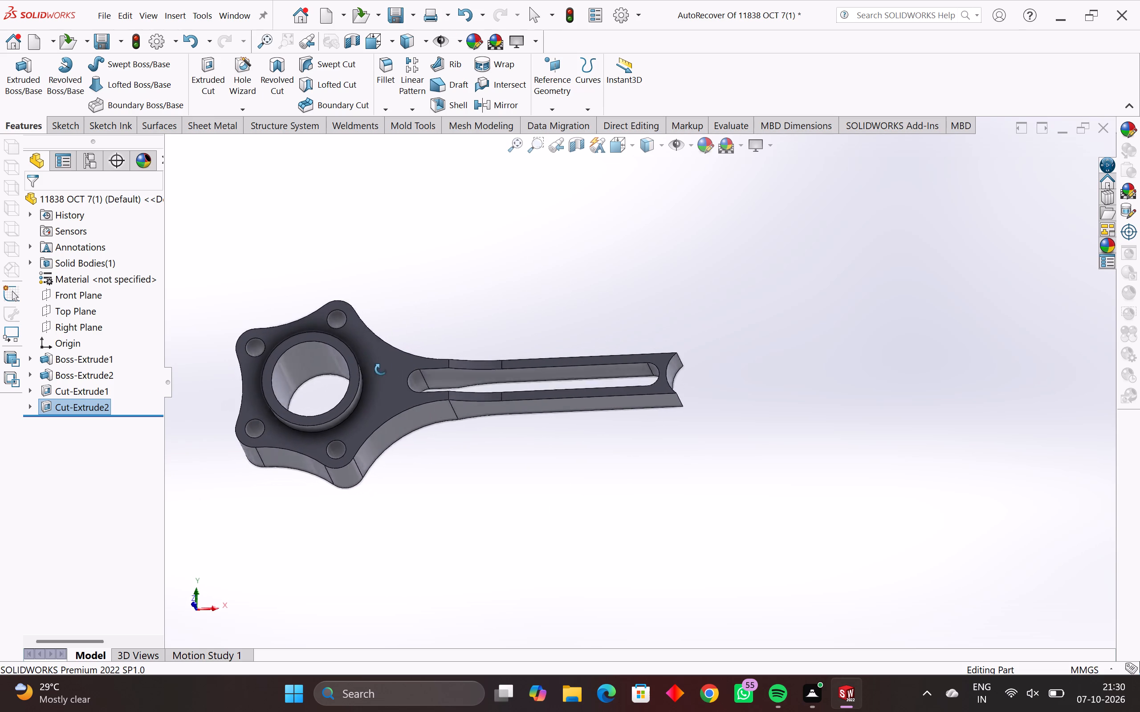
middle_click_drag(381, 369, 372, 399)
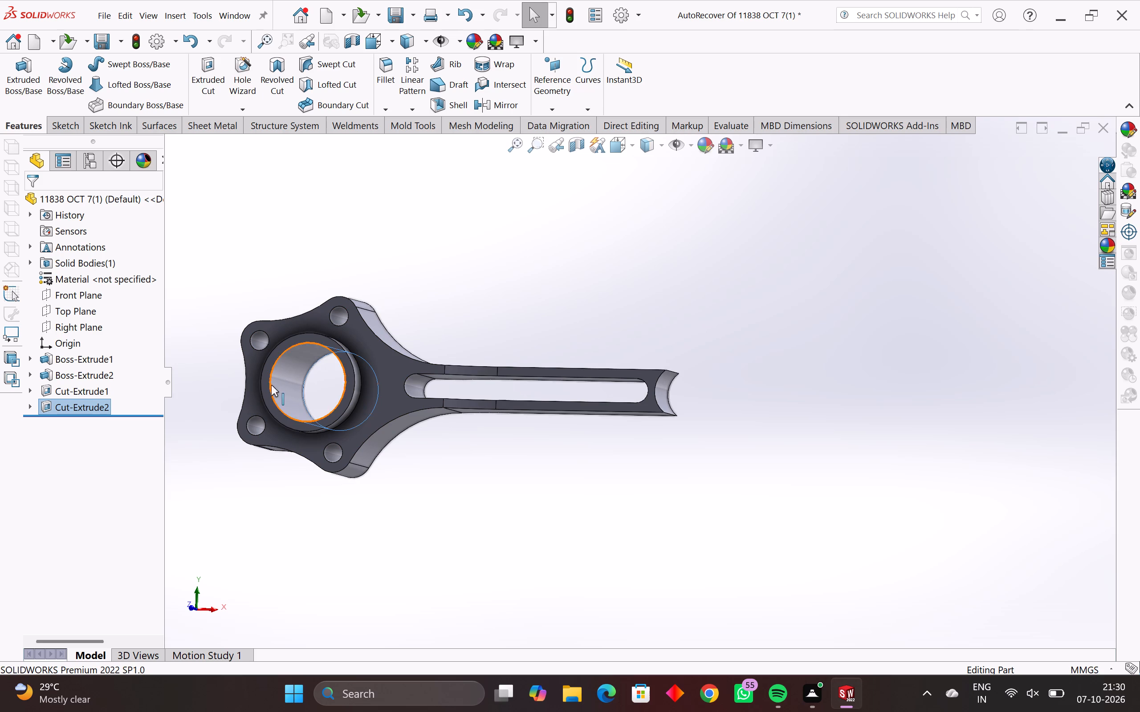
middle_click_drag(379, 421, 419, 483)
scroll(423, 485, "down", 1)
middle_click_drag(426, 485, 446, 524)
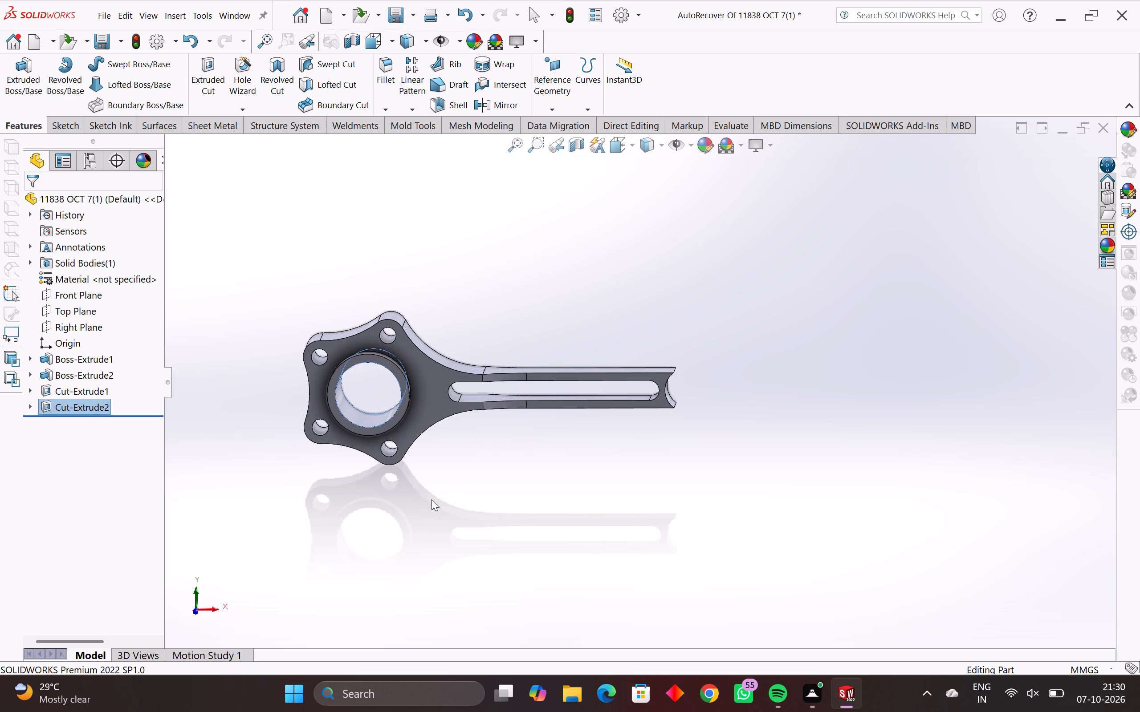
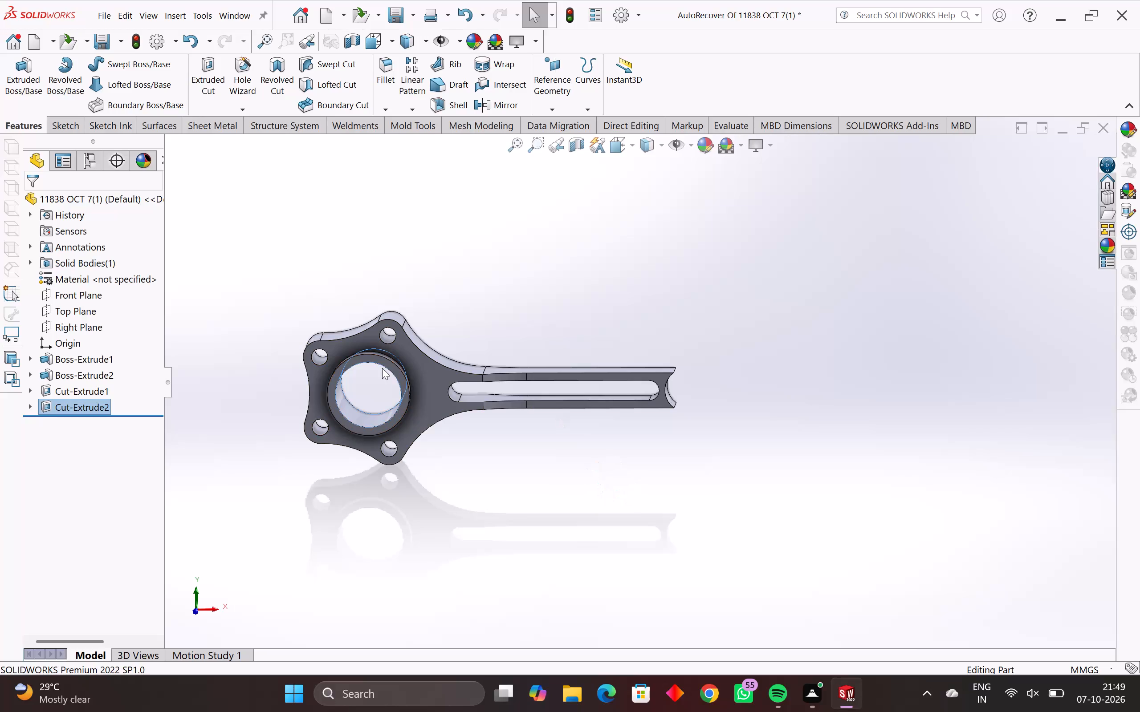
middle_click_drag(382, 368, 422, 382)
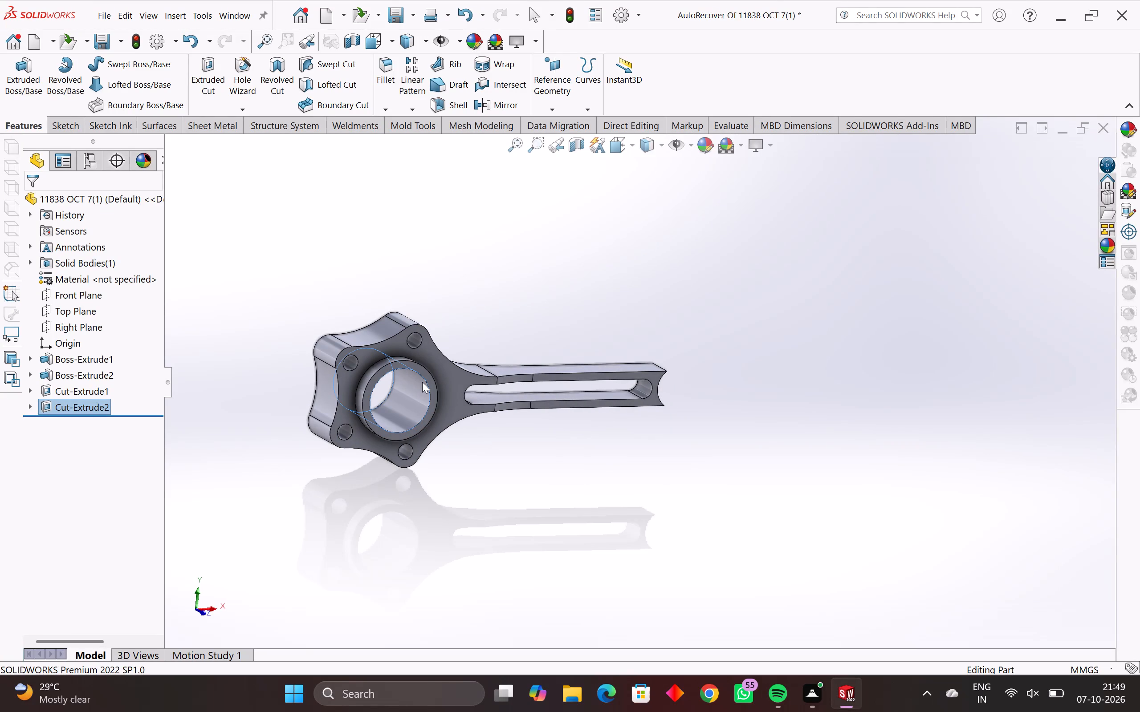
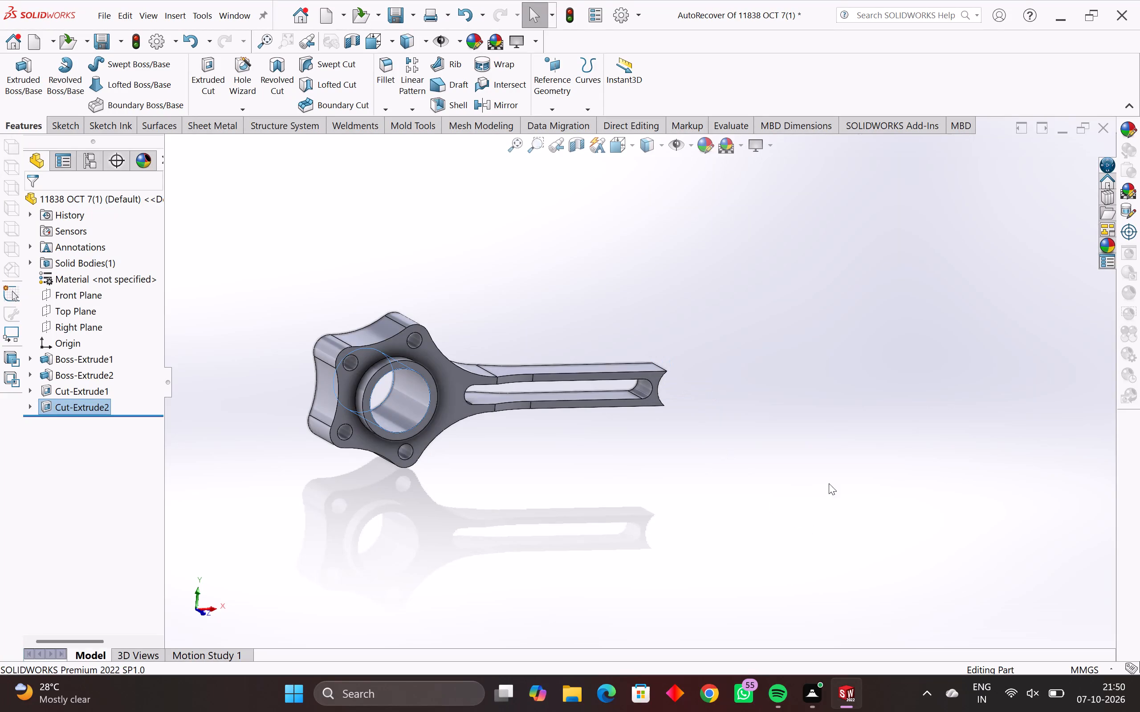
Start a sketch on the Front Plane and convert the lugged flange face's outline into it.
middle_click_drag(570, 384, 522, 403)
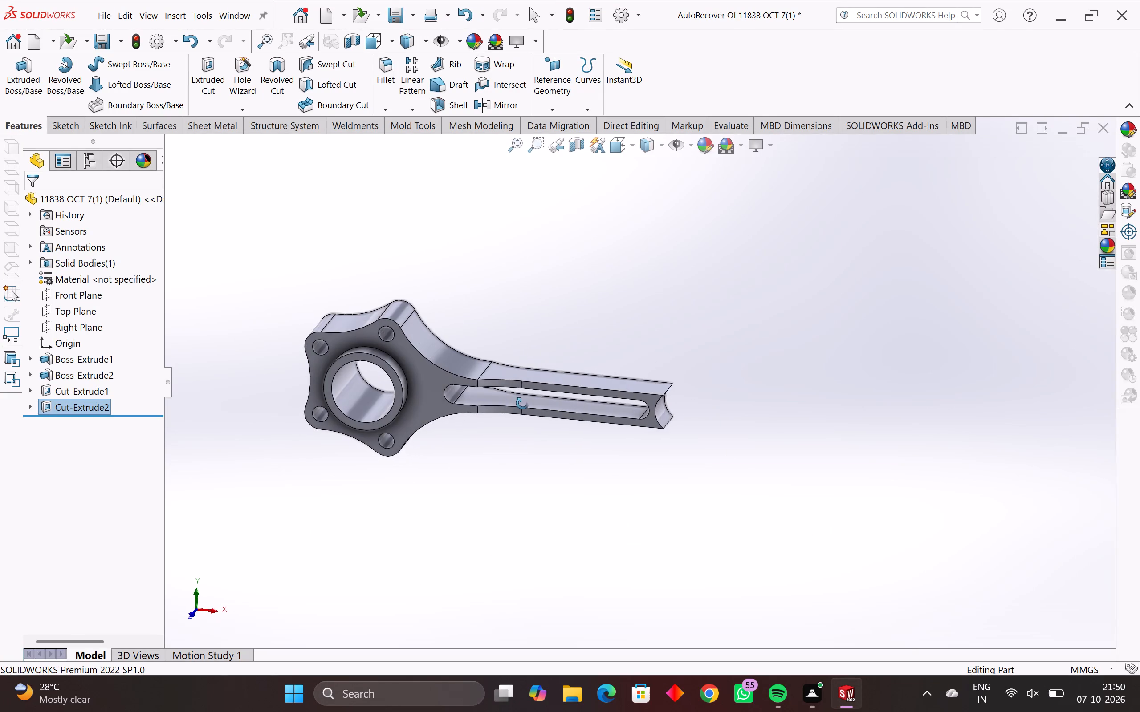
middle_click_drag(522, 403, 513, 380)
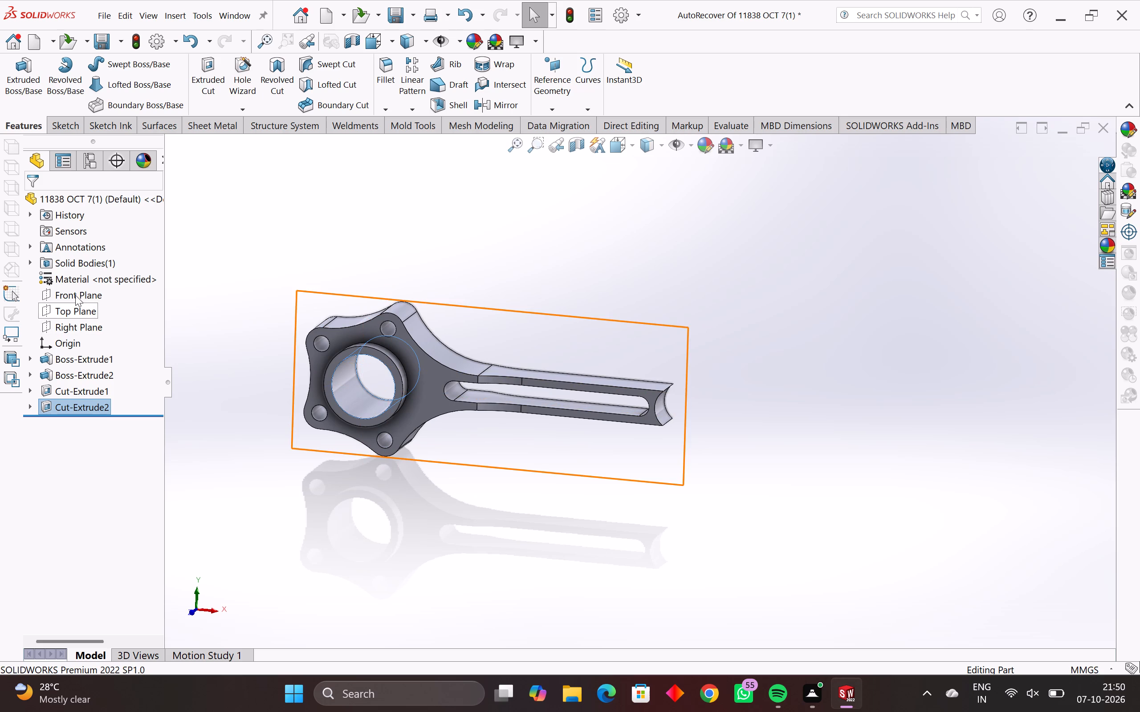
left_click(75, 295)
left_click(79, 279)
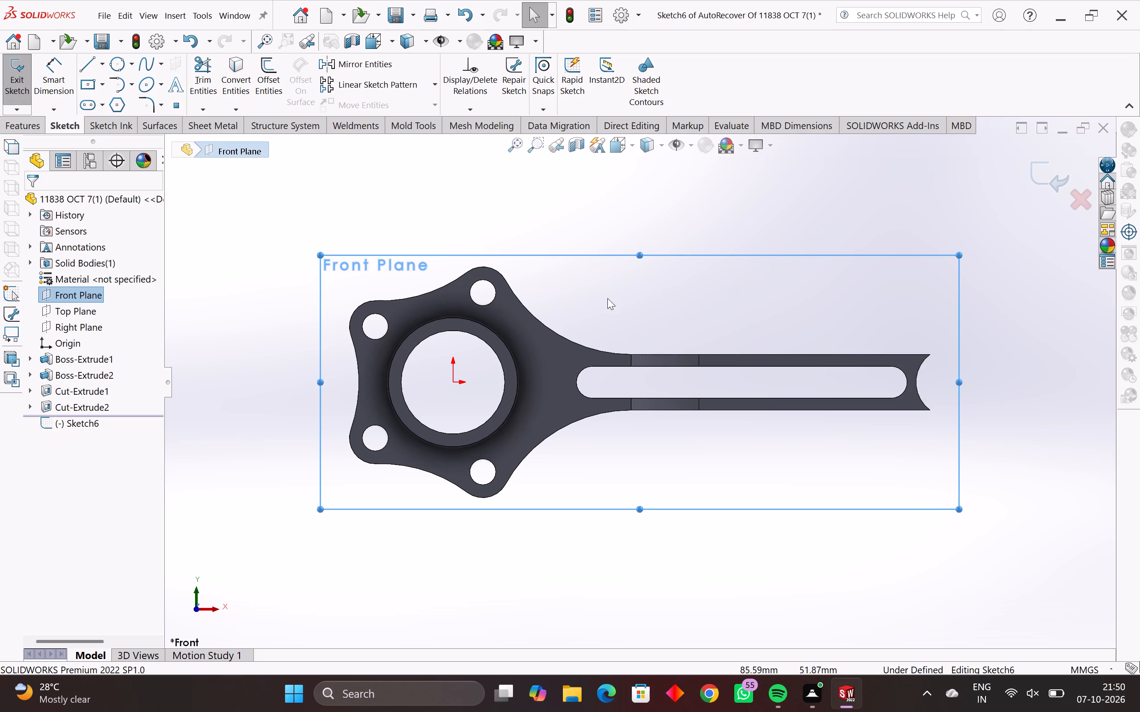
middle_click_drag(591, 313, 647, 360)
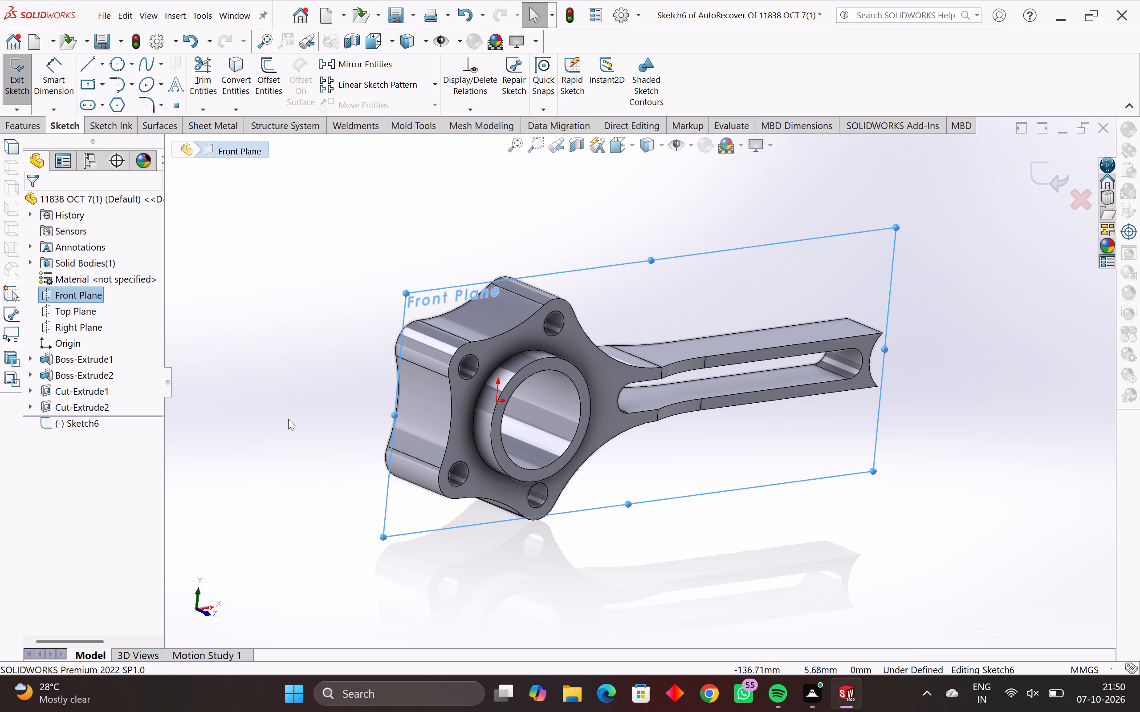
left_click(502, 348)
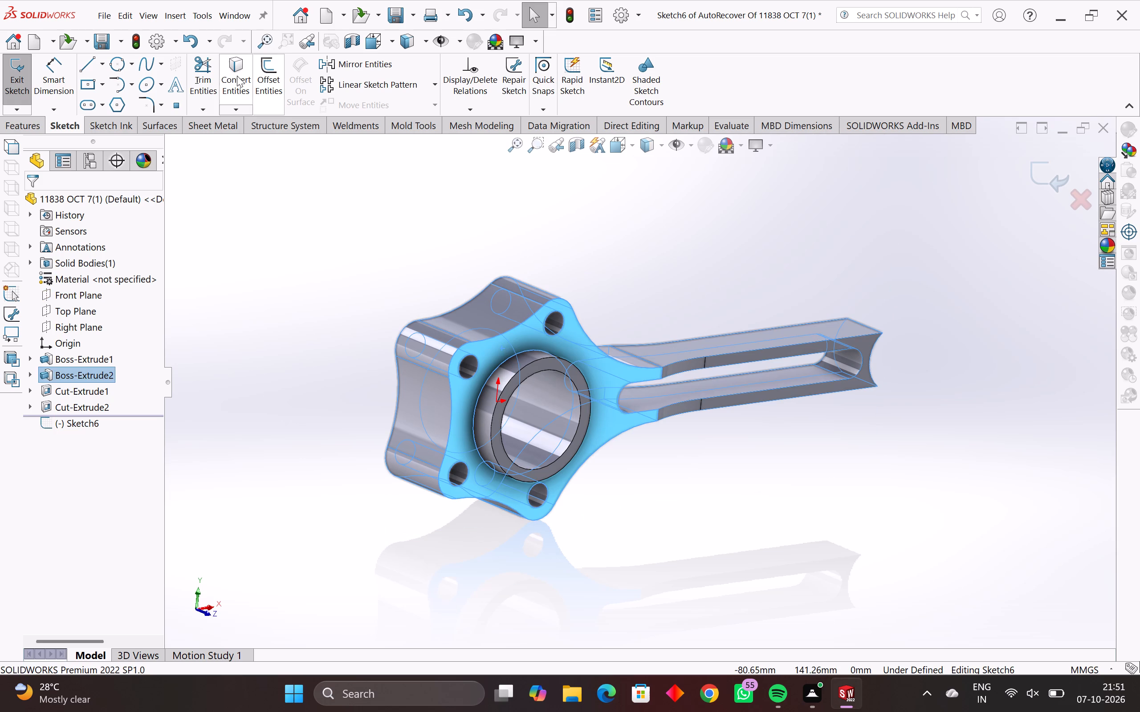
left_click(235, 68)
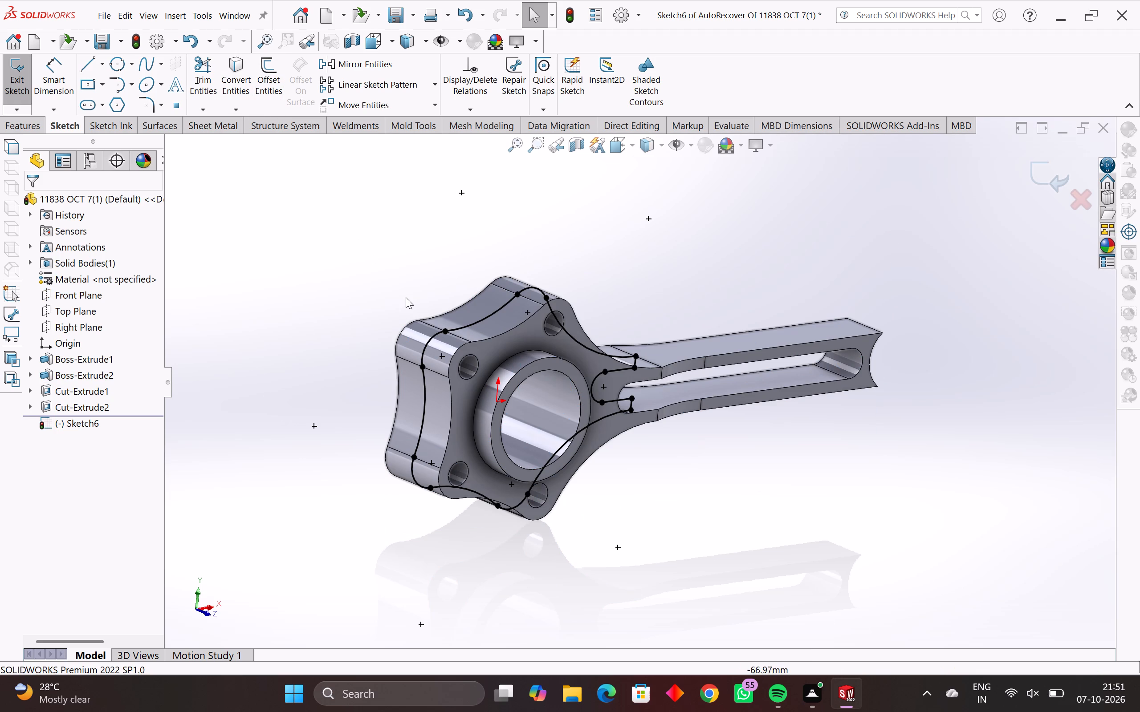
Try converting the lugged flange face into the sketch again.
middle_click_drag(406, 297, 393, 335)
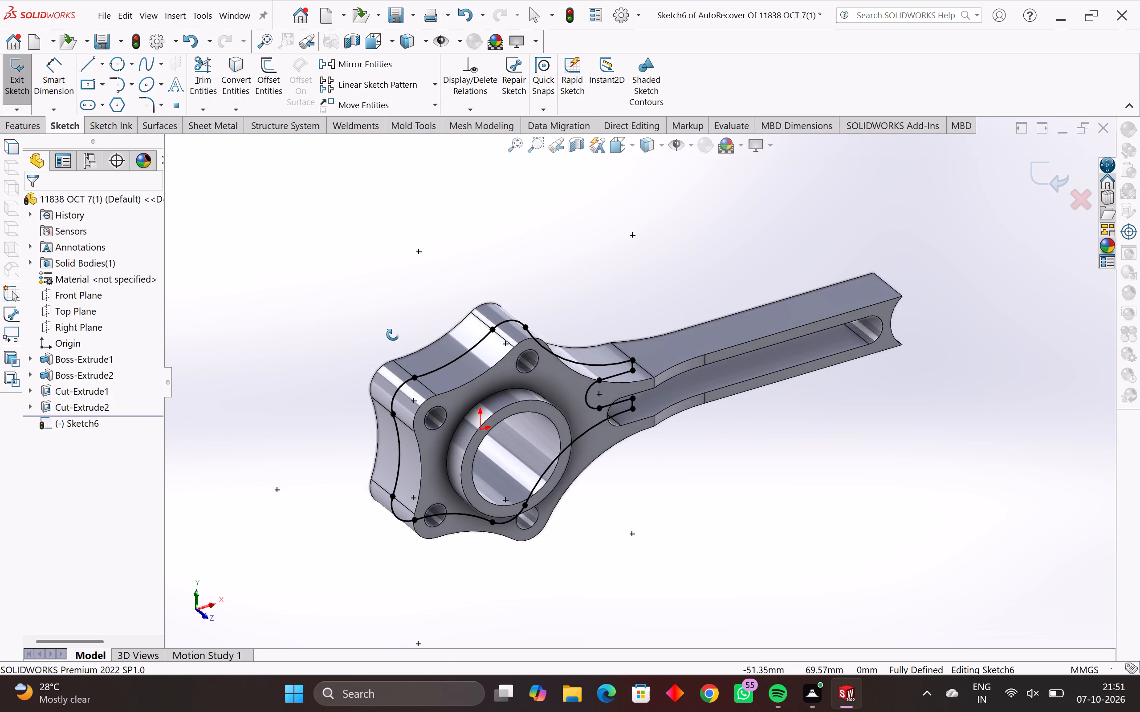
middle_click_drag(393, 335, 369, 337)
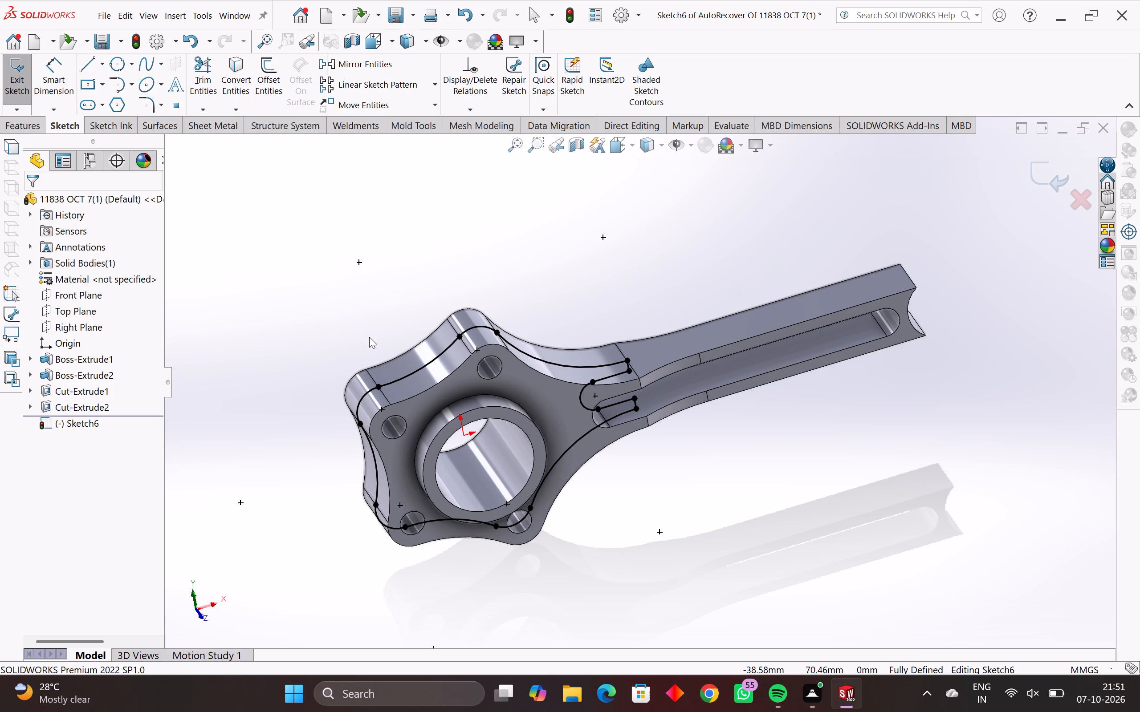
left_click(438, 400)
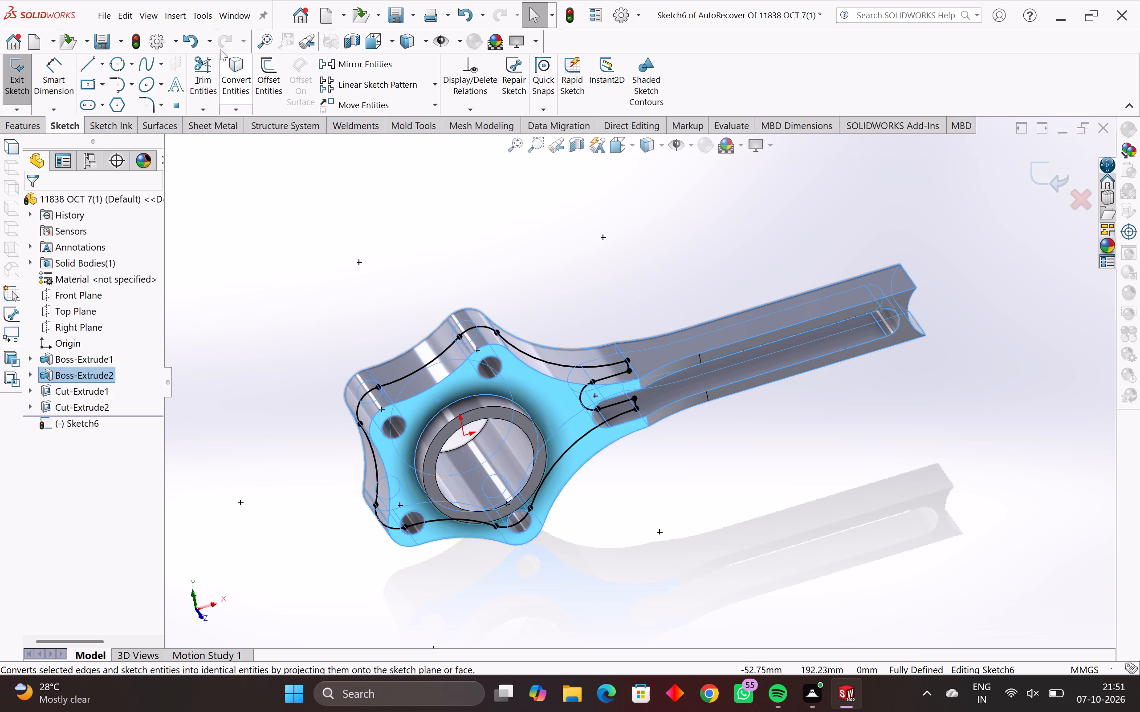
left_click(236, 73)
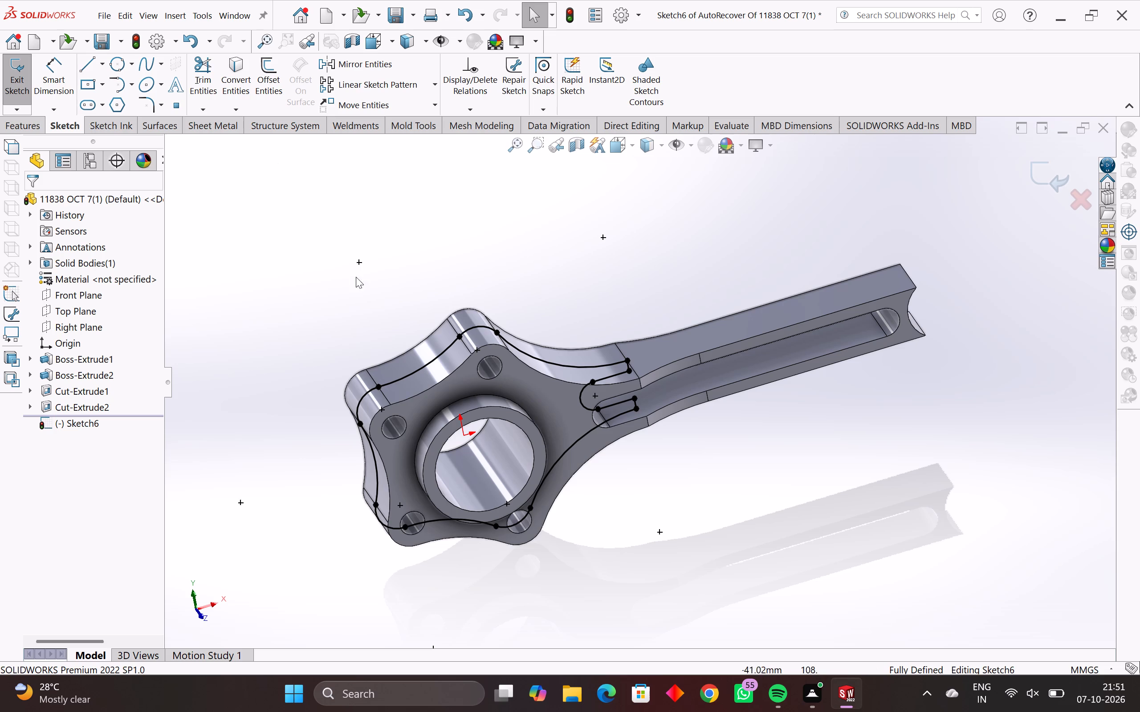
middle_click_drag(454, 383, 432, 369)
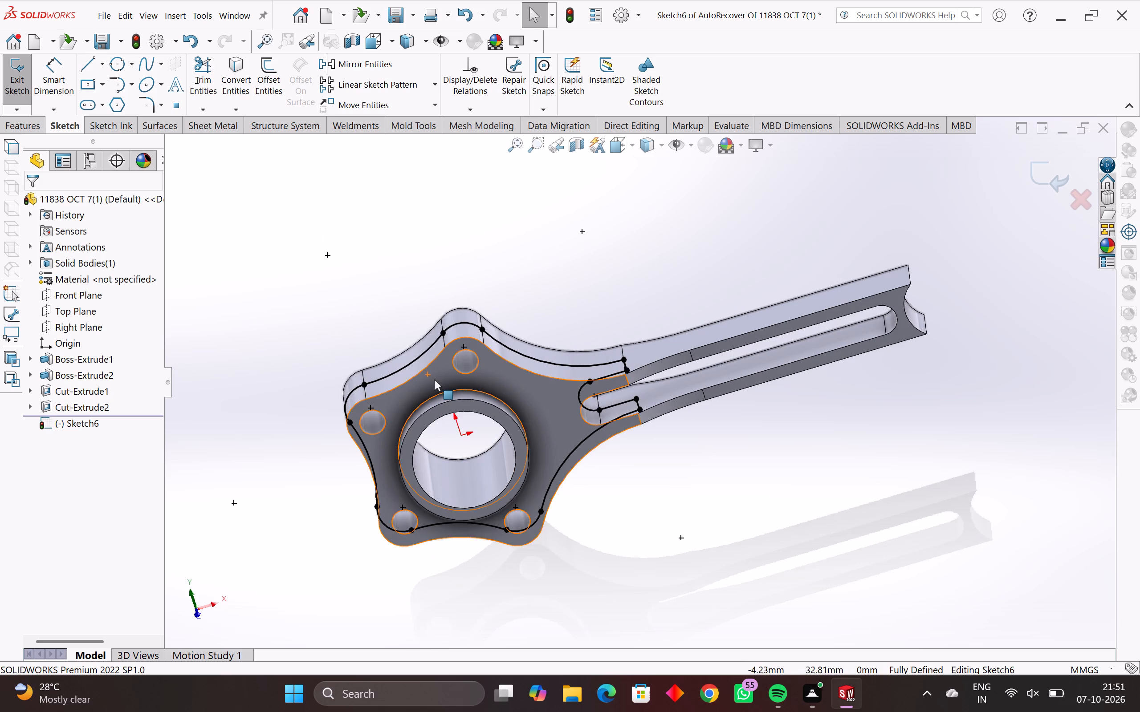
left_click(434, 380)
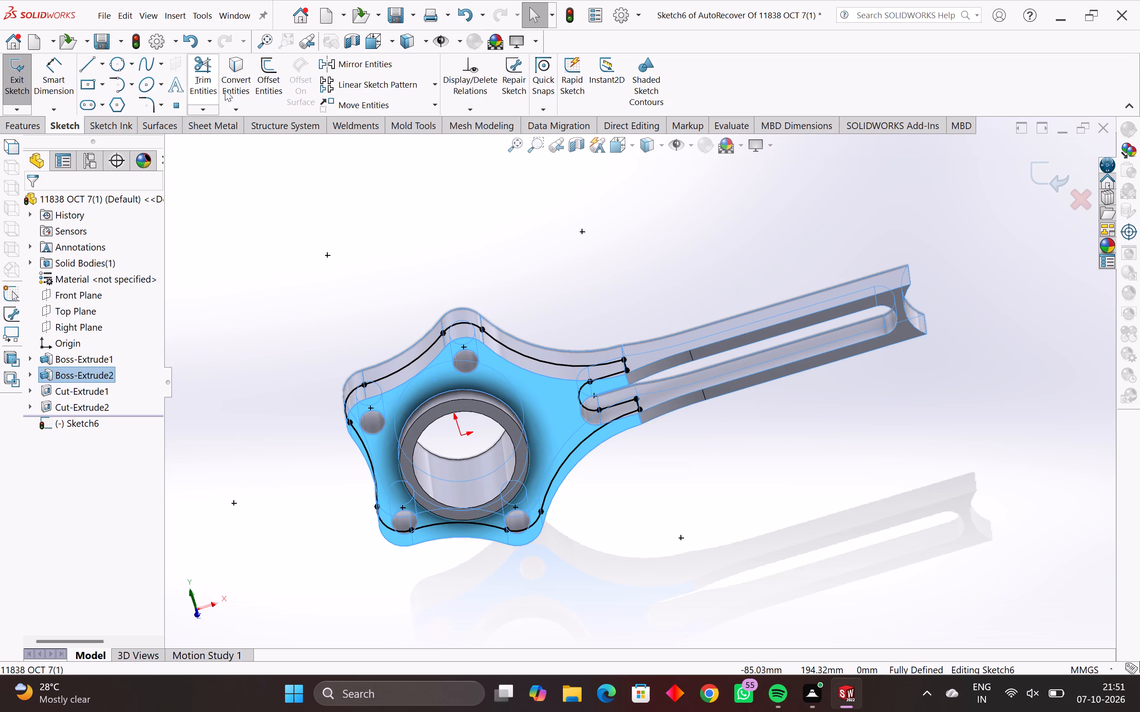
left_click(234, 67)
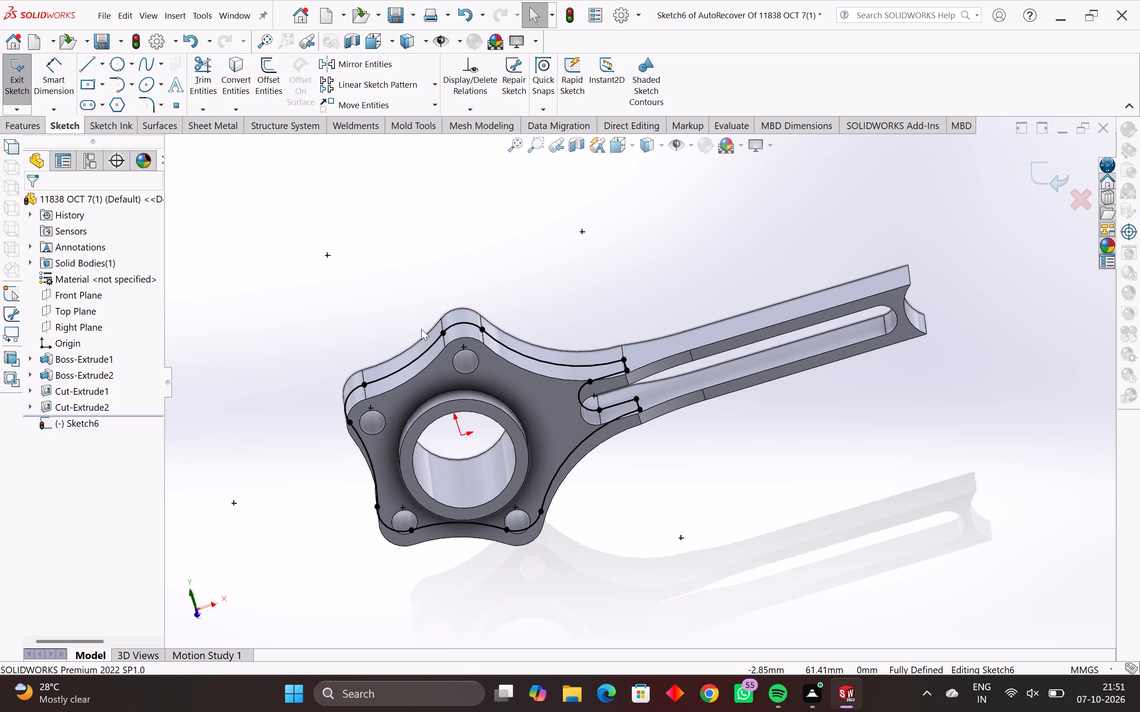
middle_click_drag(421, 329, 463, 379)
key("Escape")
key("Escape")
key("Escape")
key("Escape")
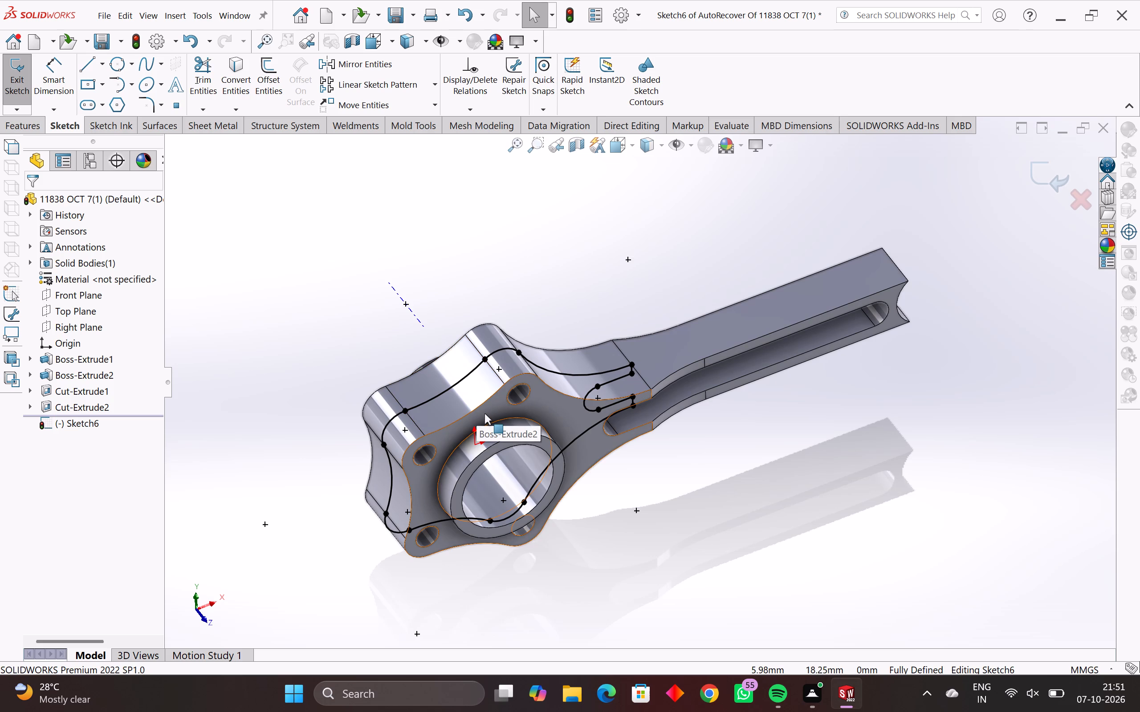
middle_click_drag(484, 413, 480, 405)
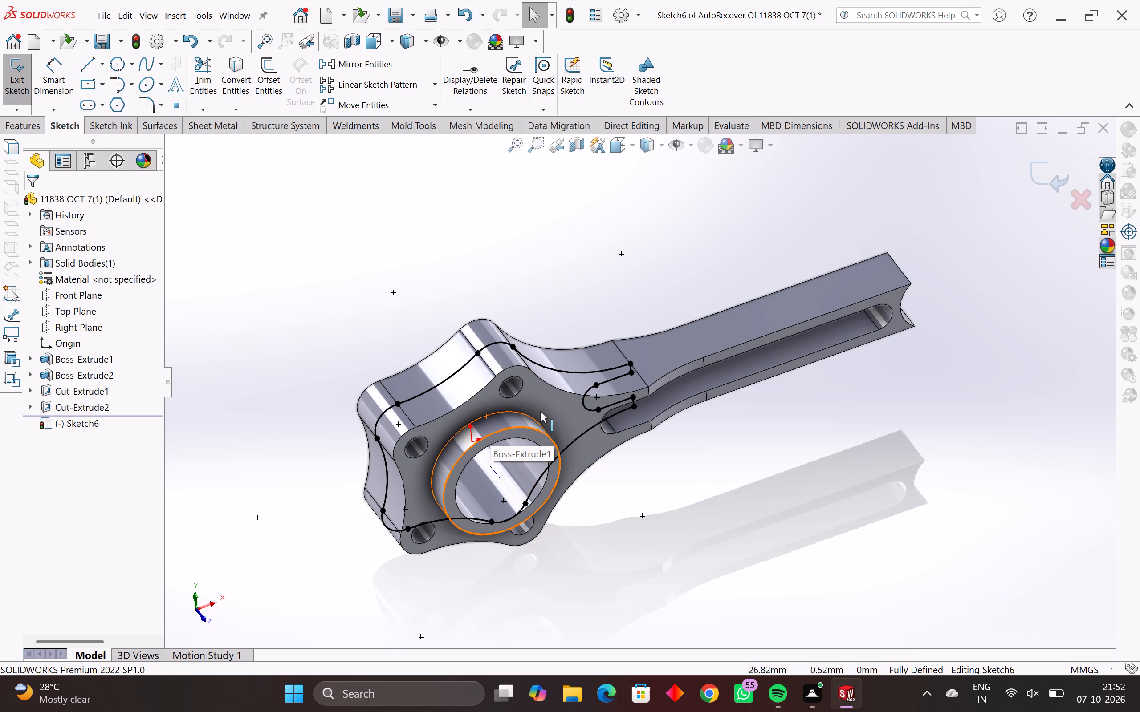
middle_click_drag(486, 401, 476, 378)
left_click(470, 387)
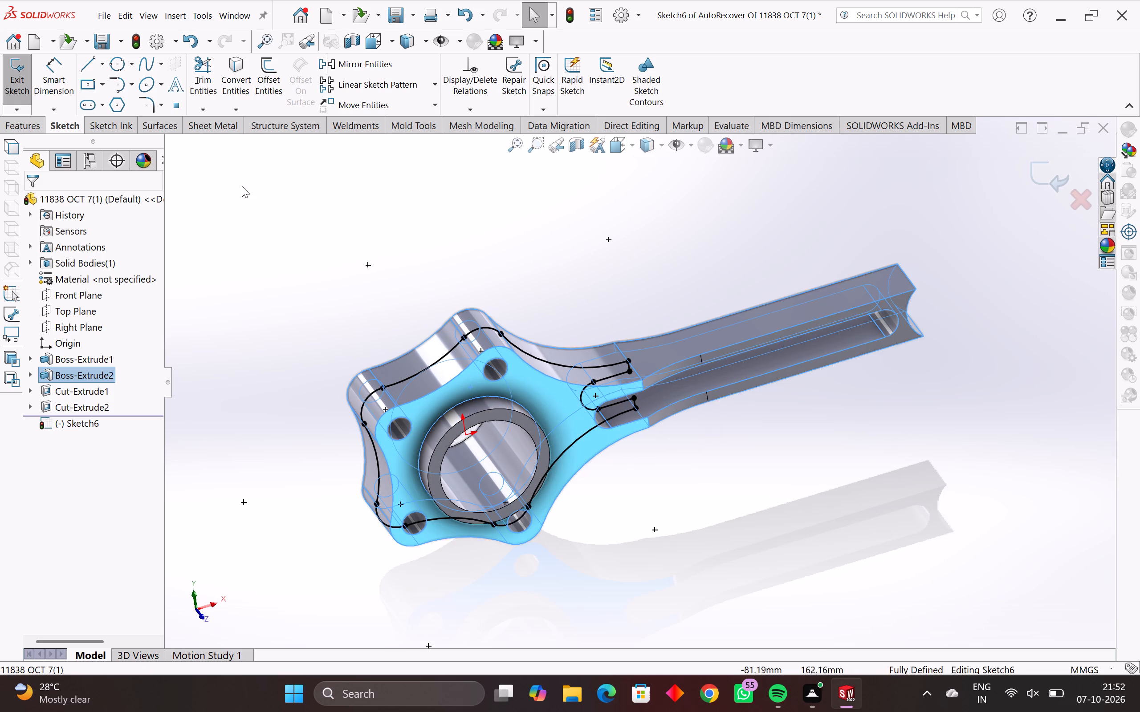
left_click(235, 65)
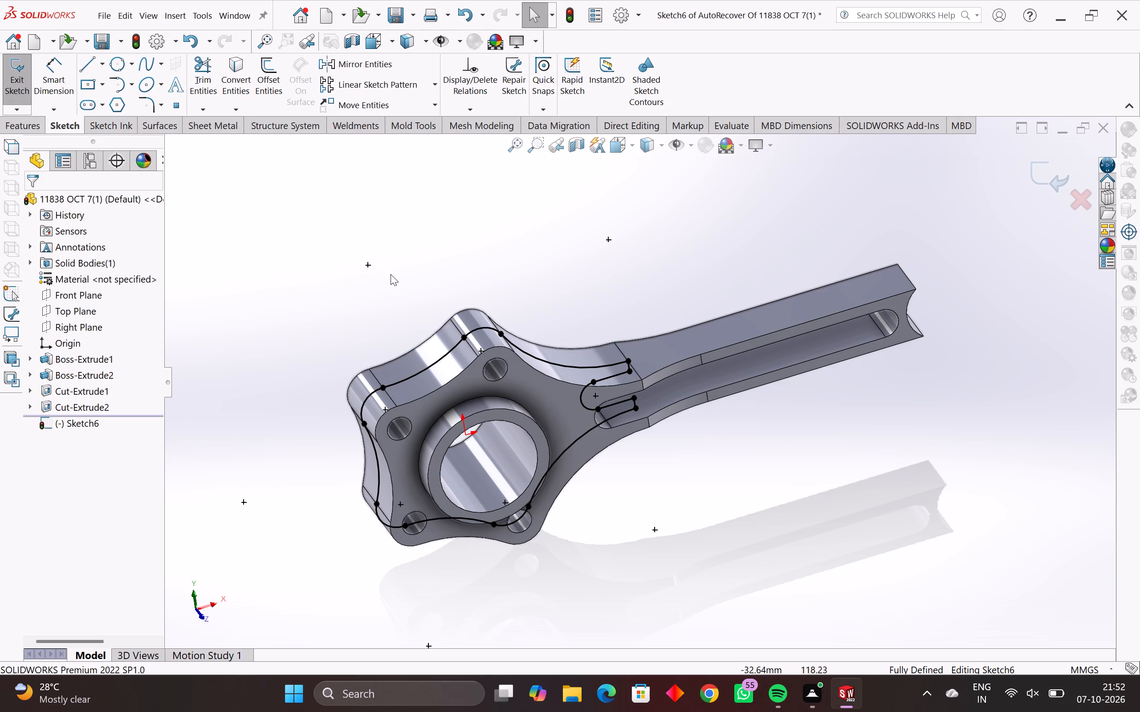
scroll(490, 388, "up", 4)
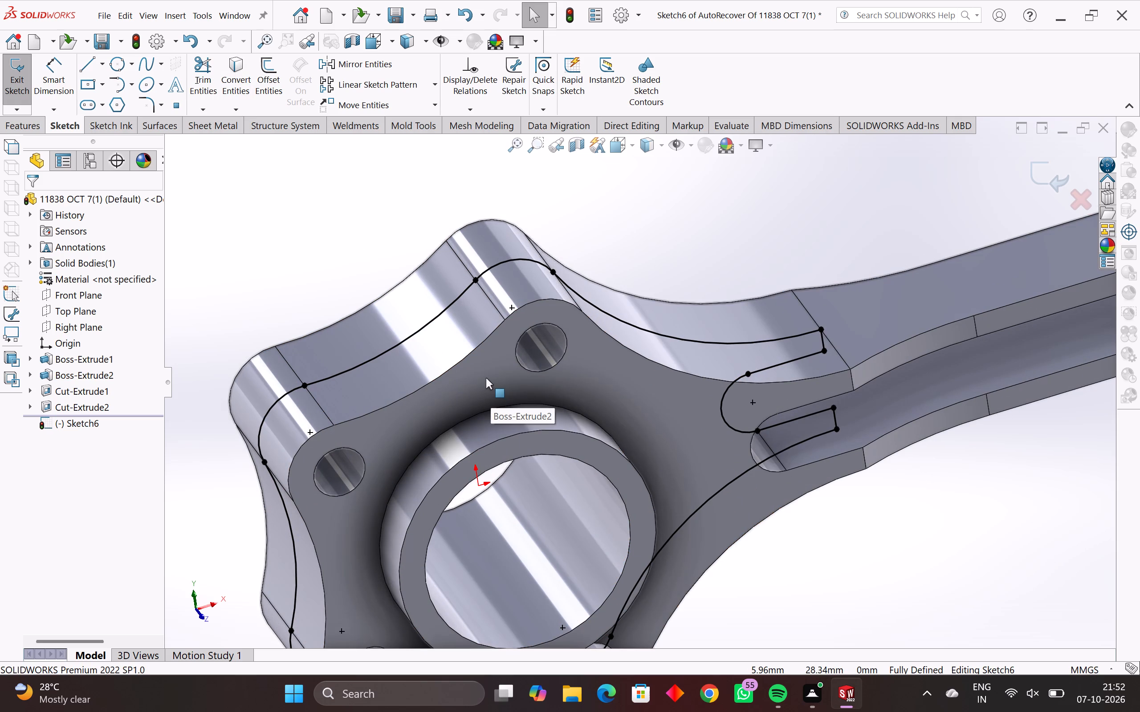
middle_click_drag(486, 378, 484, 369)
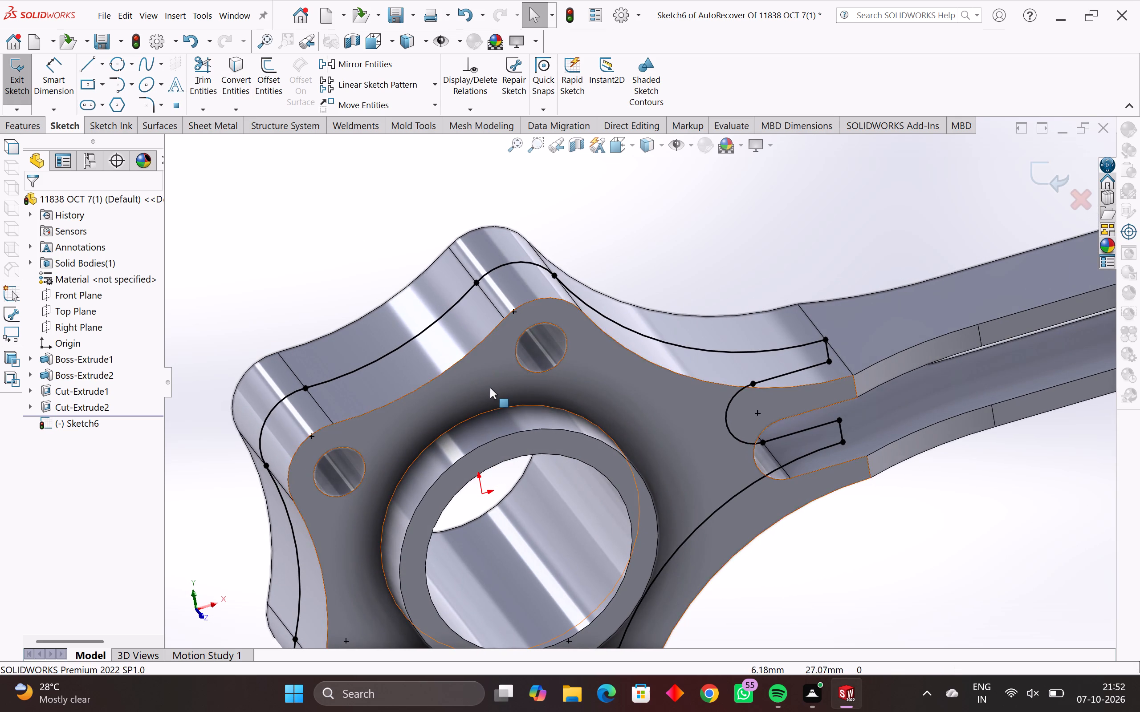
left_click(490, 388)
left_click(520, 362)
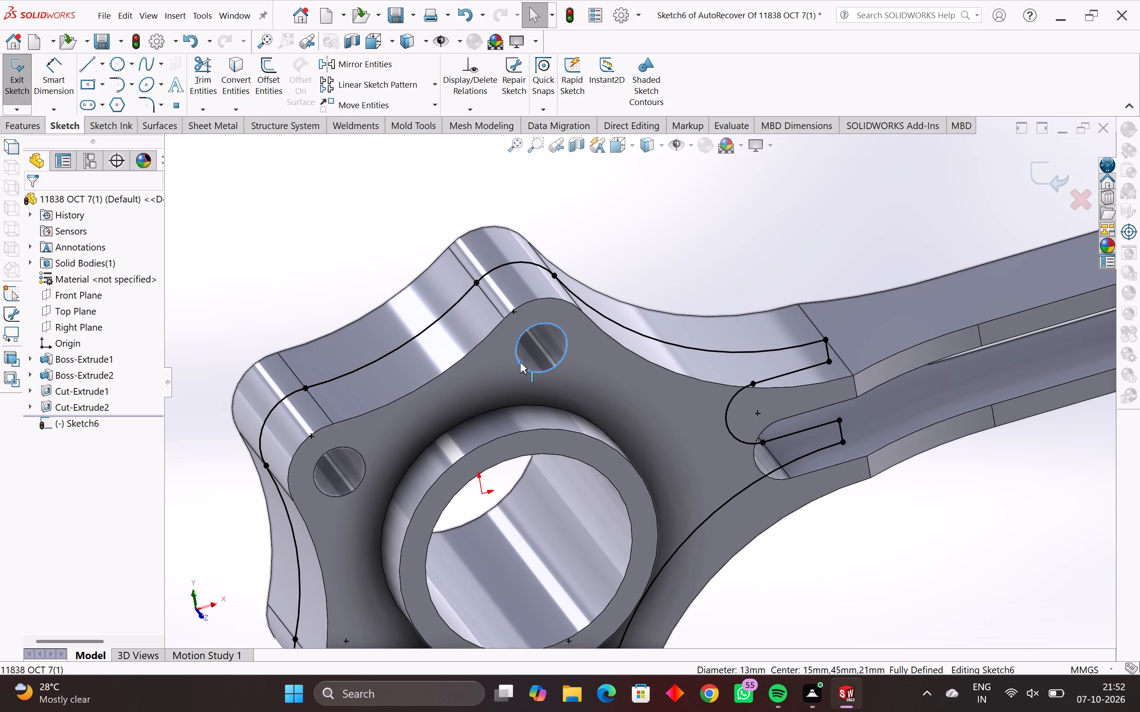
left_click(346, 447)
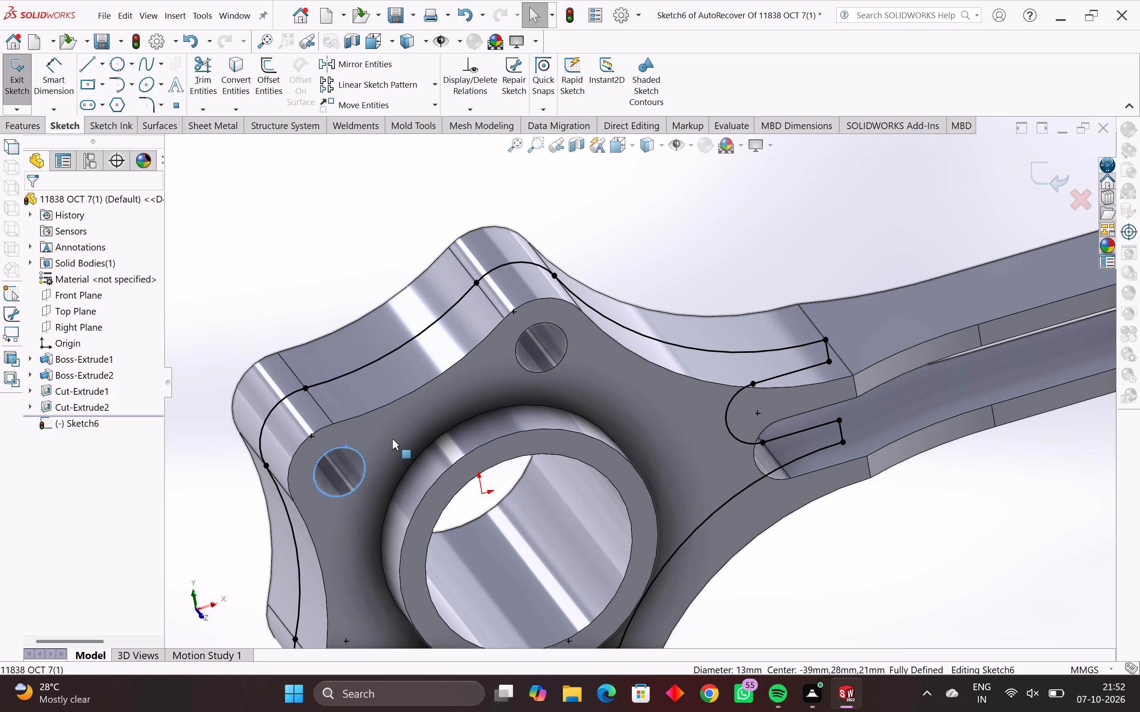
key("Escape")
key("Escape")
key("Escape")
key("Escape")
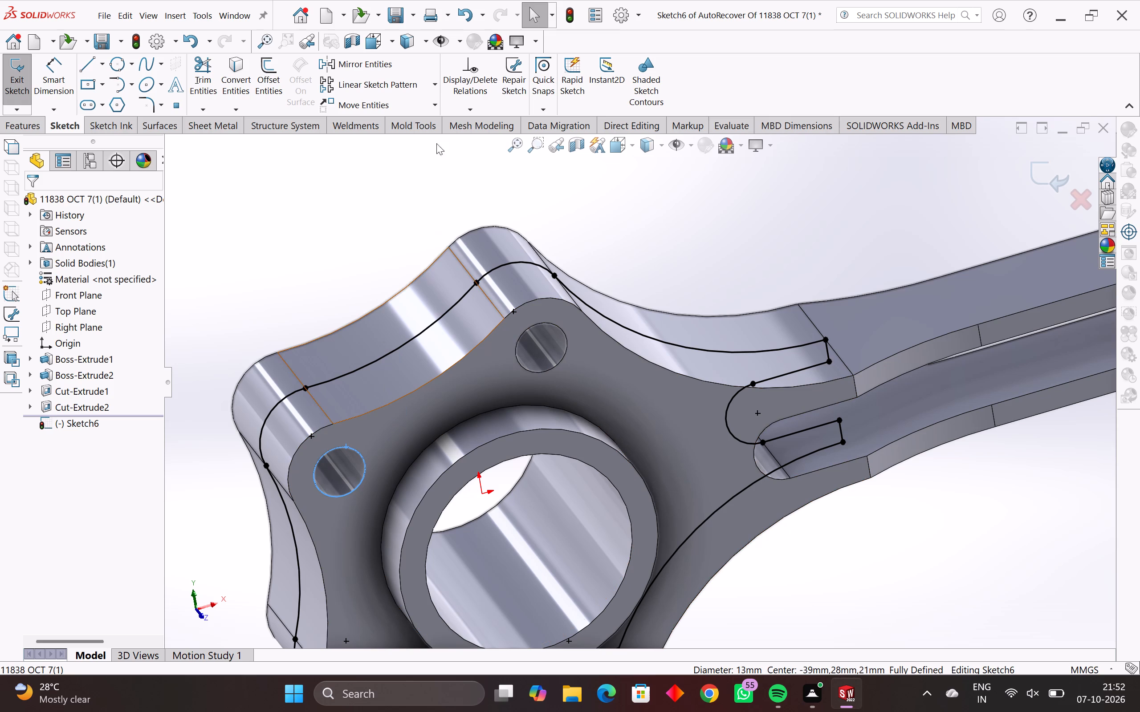
Convert the flange face together with the circular edges of its four lug holes into the Front Plane sketch.
left_click(236, 63)
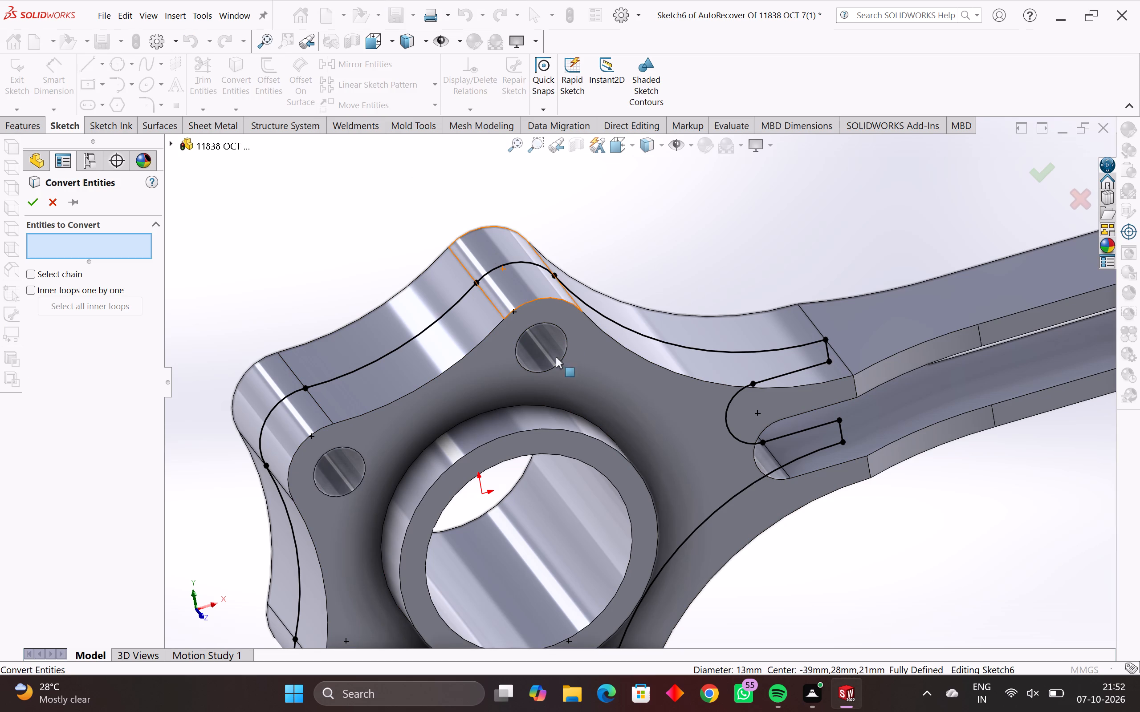
left_click(523, 366)
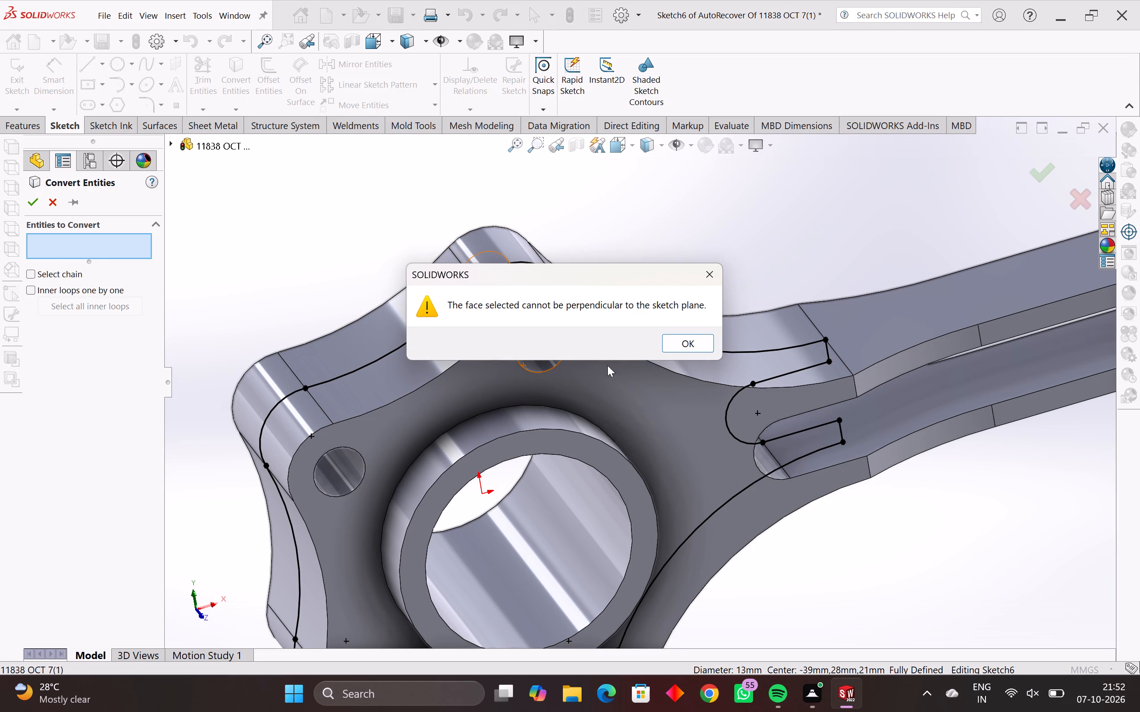
left_click(687, 343)
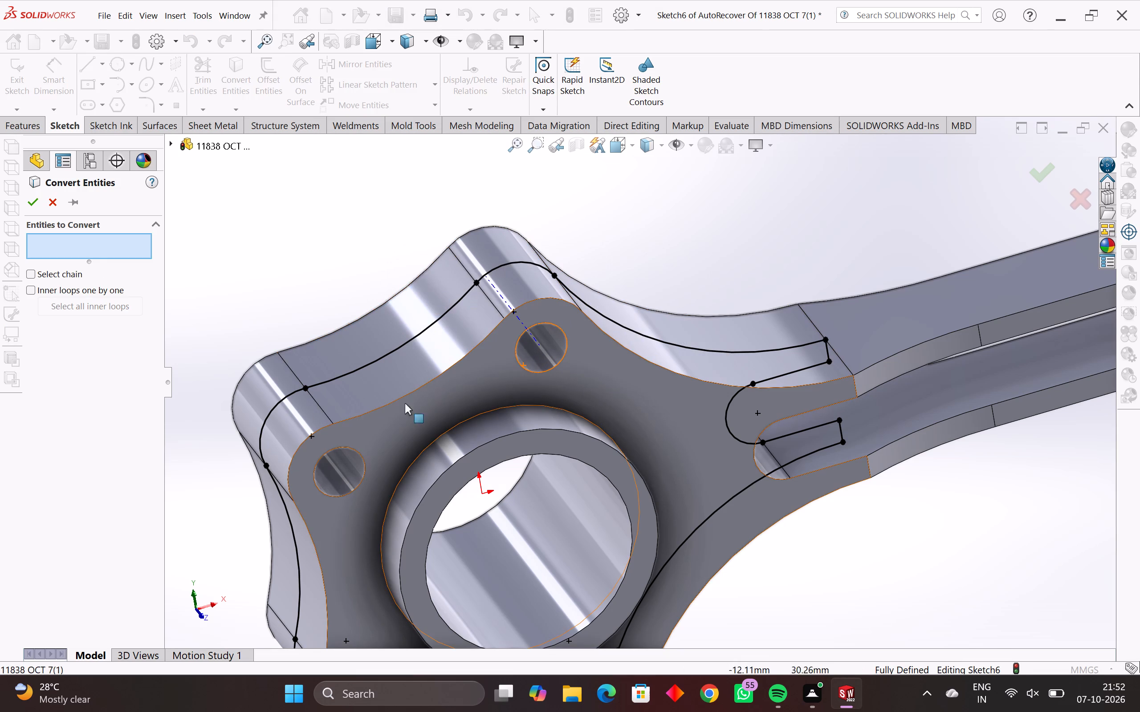
left_click(415, 430)
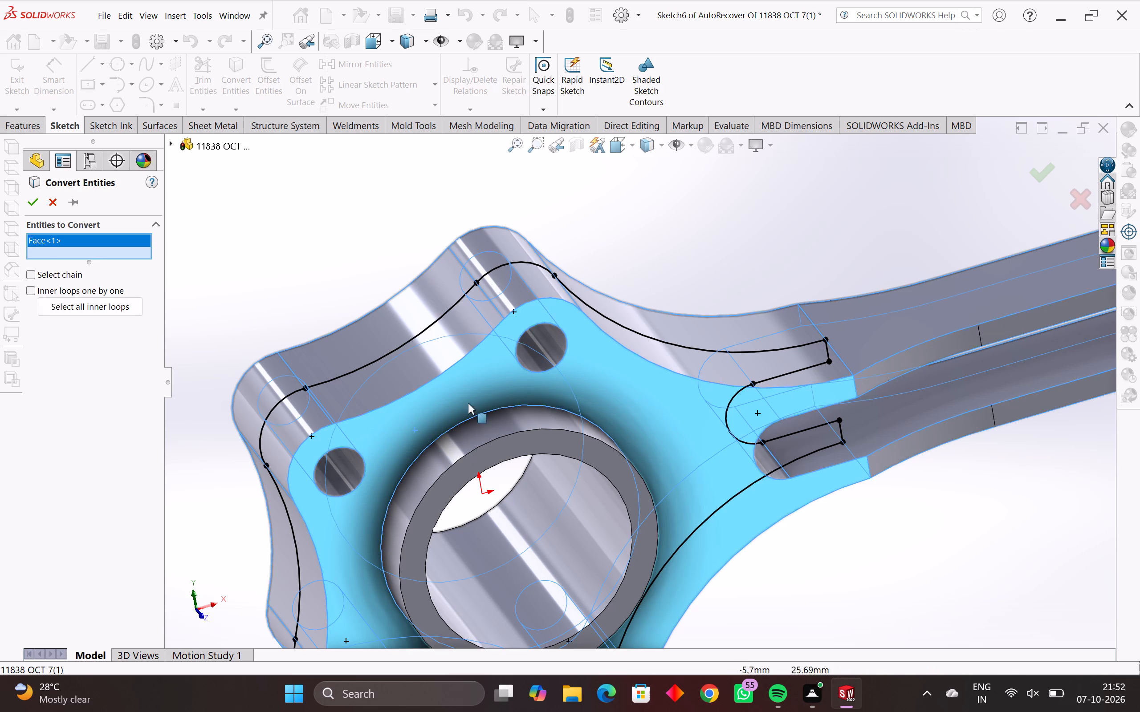
left_click(537, 372)
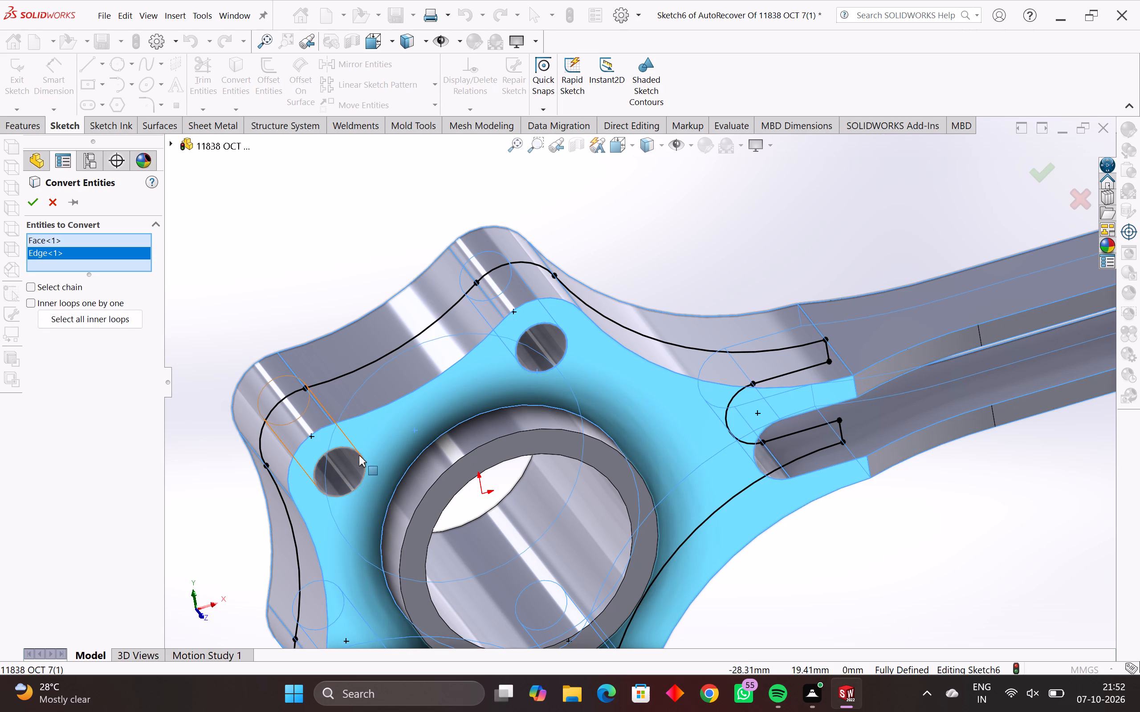
left_click(357, 452)
scroll(383, 506, "down", 1)
middle_click_drag(376, 507, 369, 462)
scroll(369, 462, "down", 1)
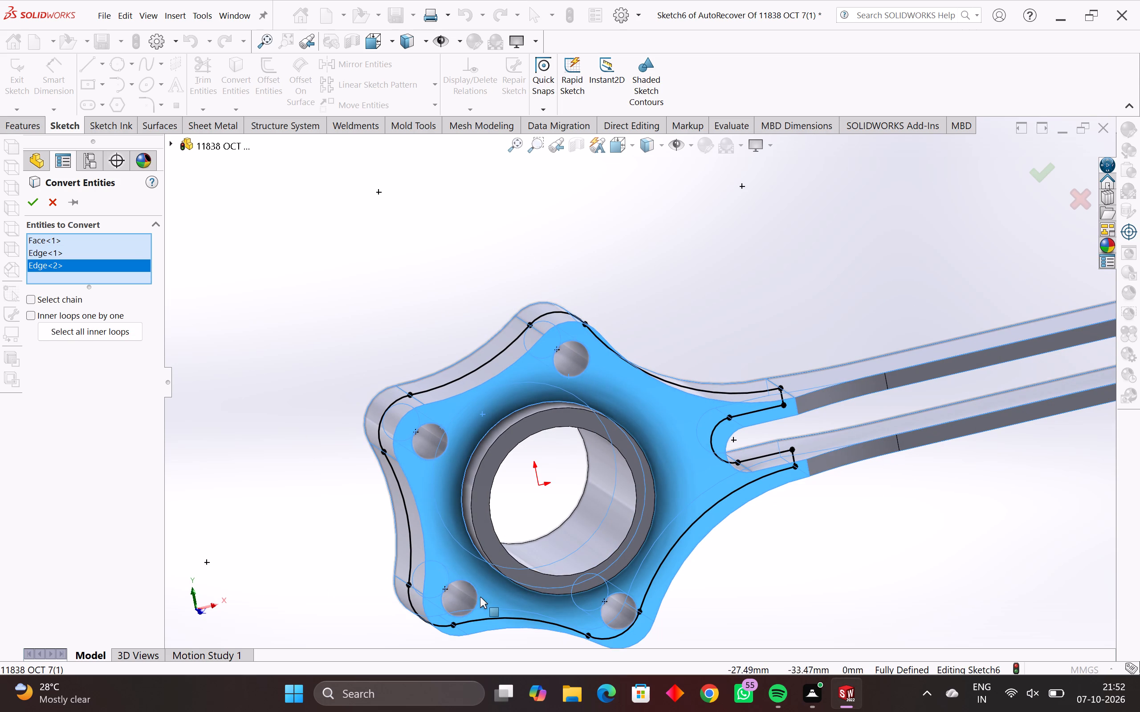
left_click(468, 583)
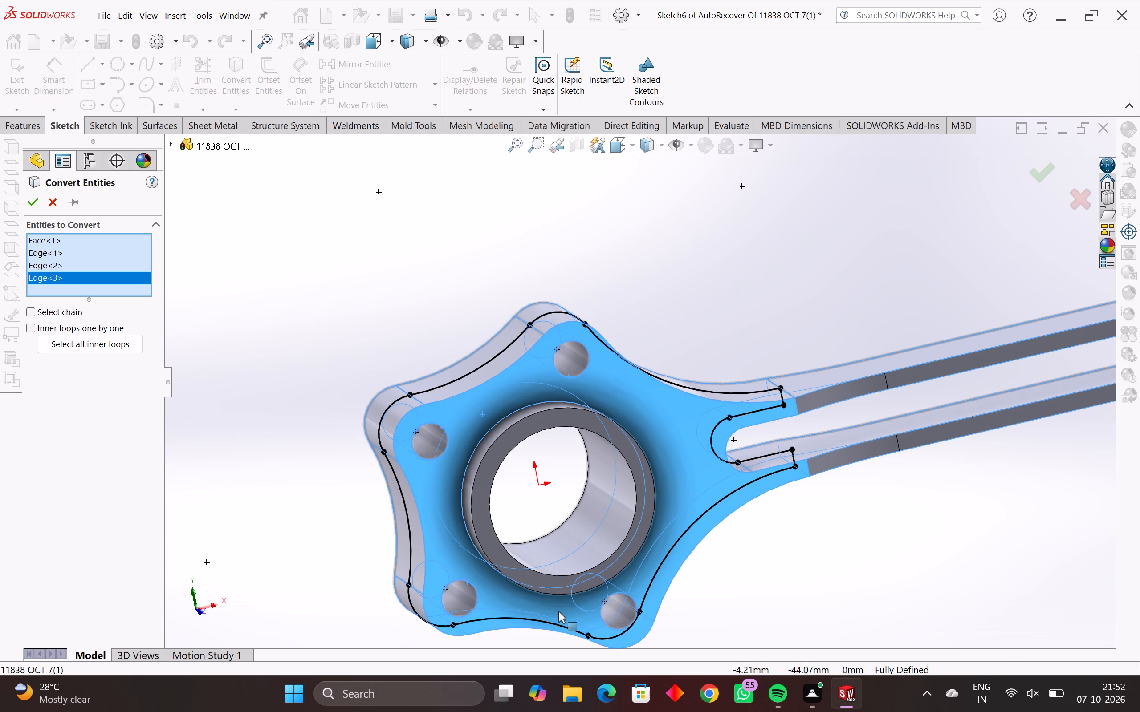
left_click(611, 597)
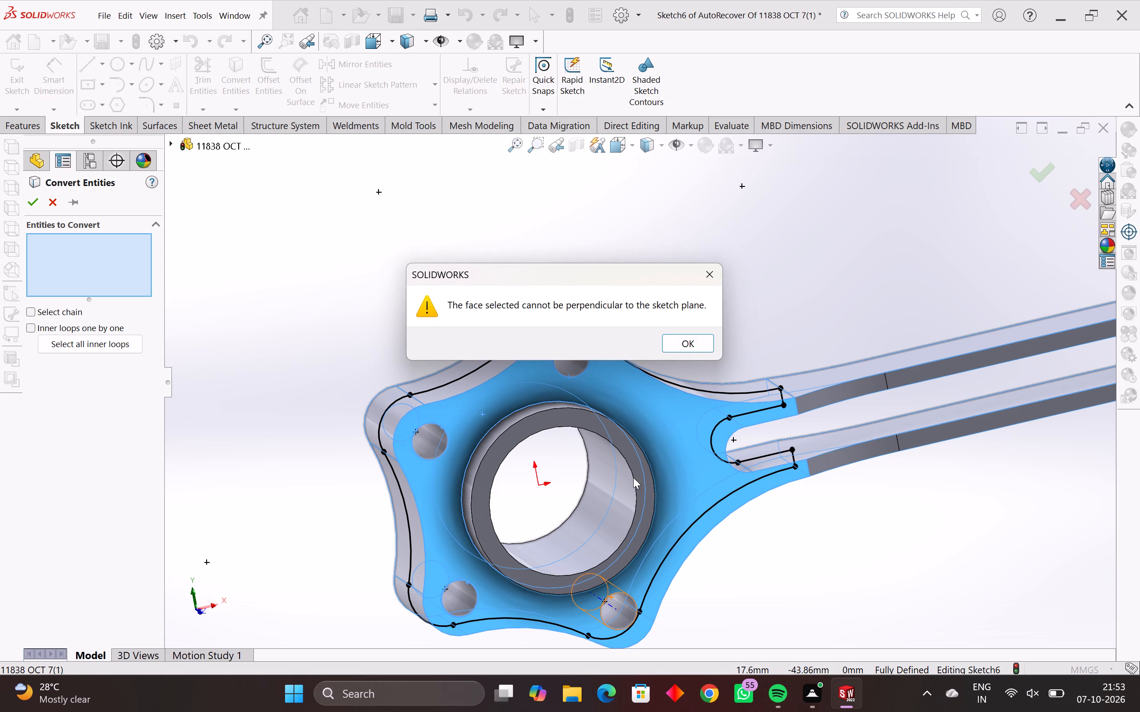
left_click(687, 348)
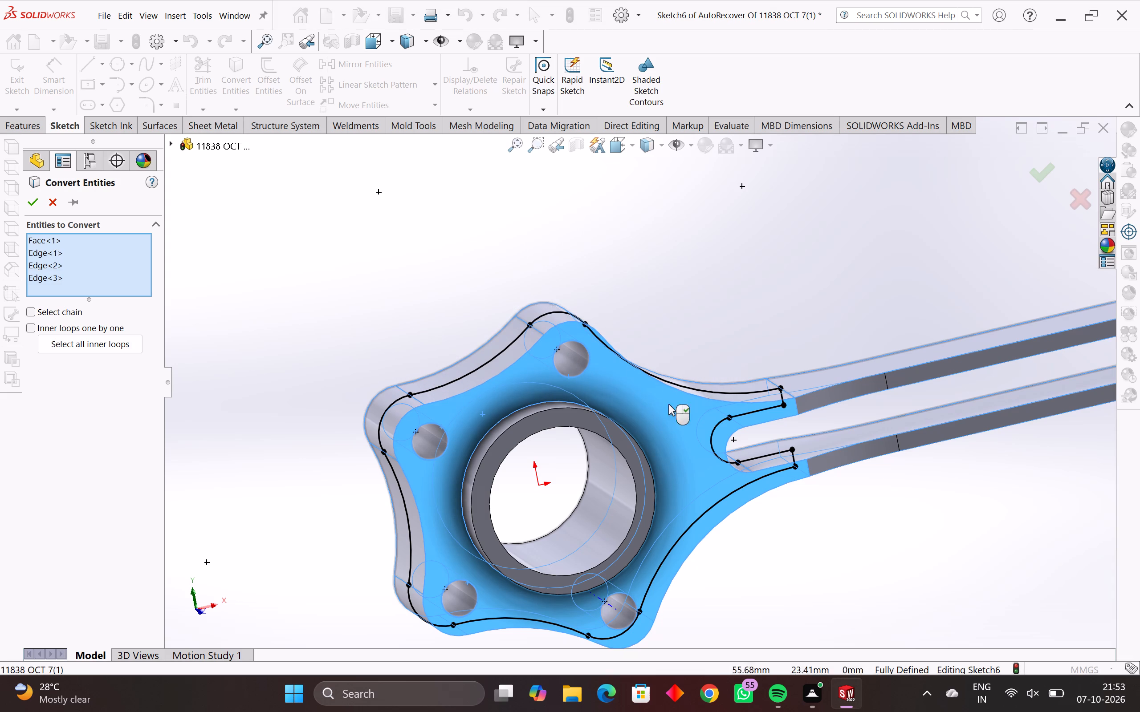
left_click(619, 594)
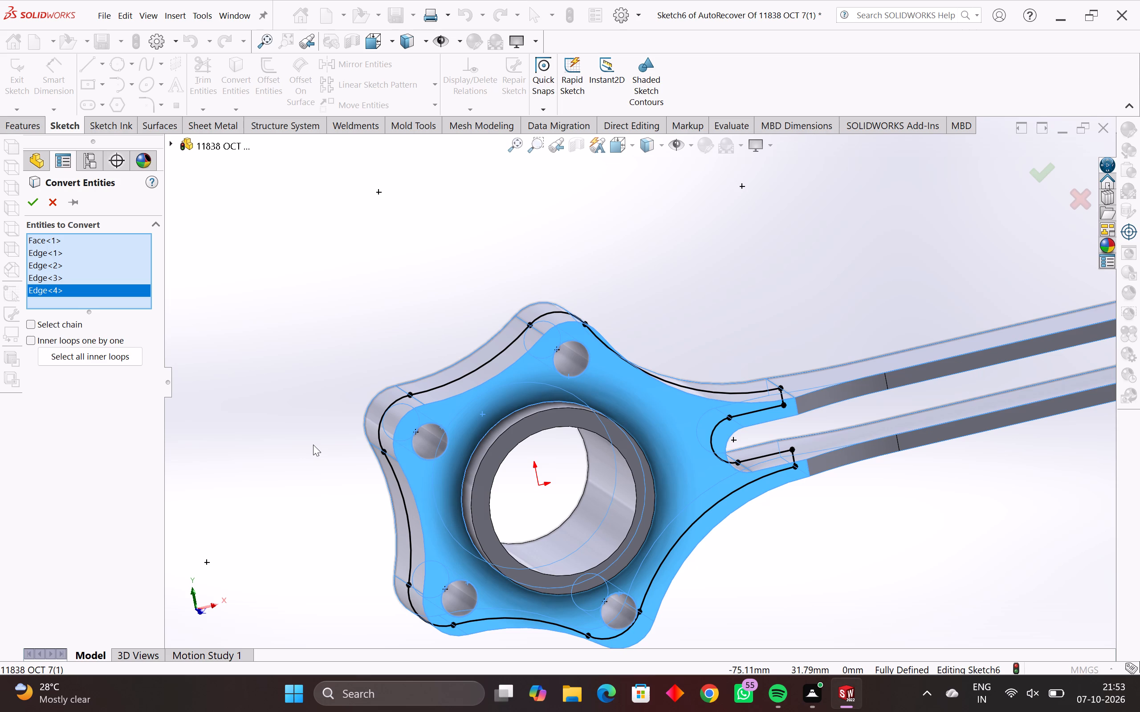
left_click(35, 200)
middle_click_drag(374, 347, 479, 416)
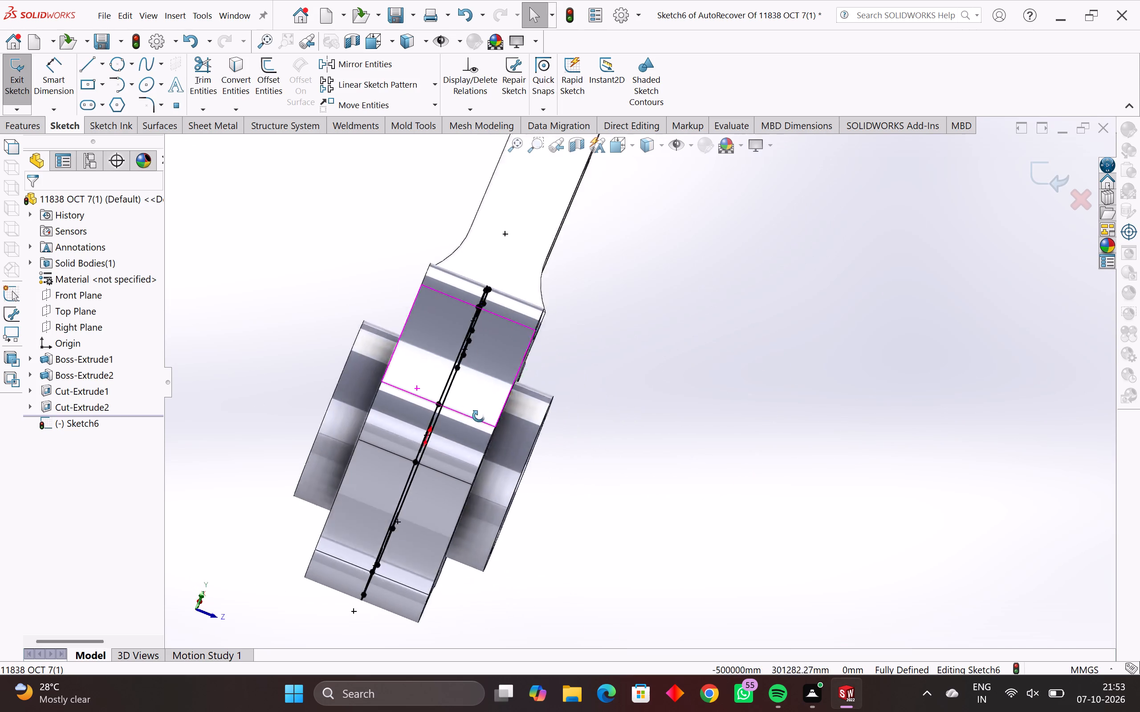
middle_click_drag(479, 416, 596, 488)
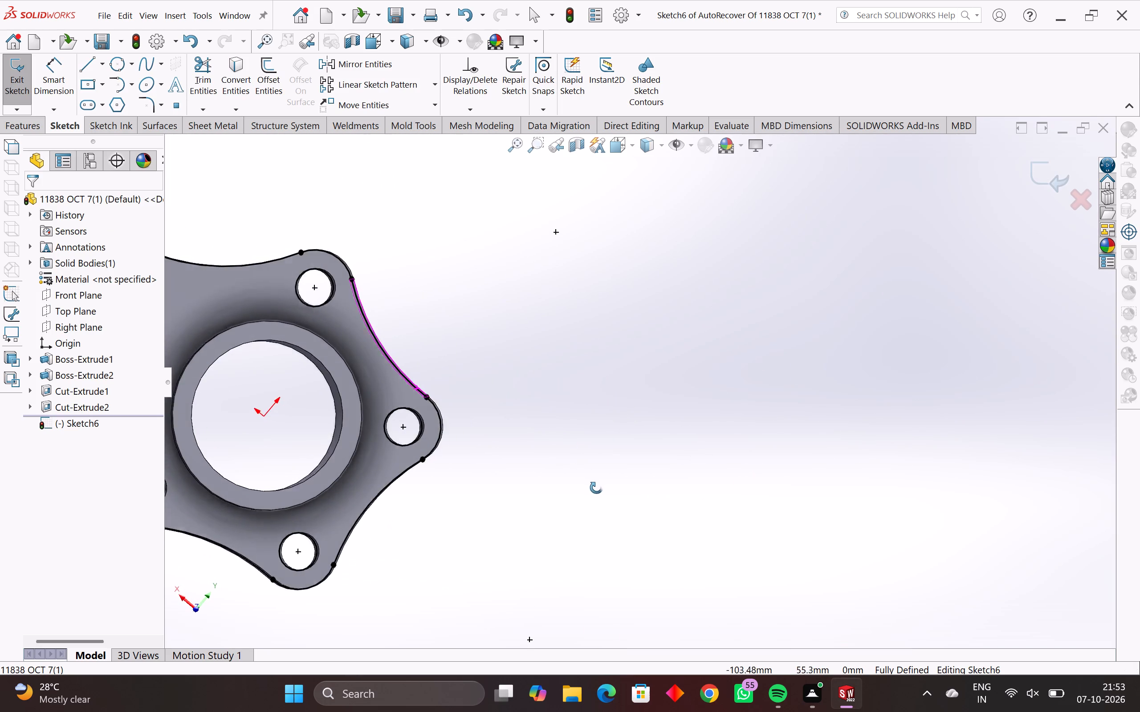
middle_click_drag(596, 488, 365, 459)
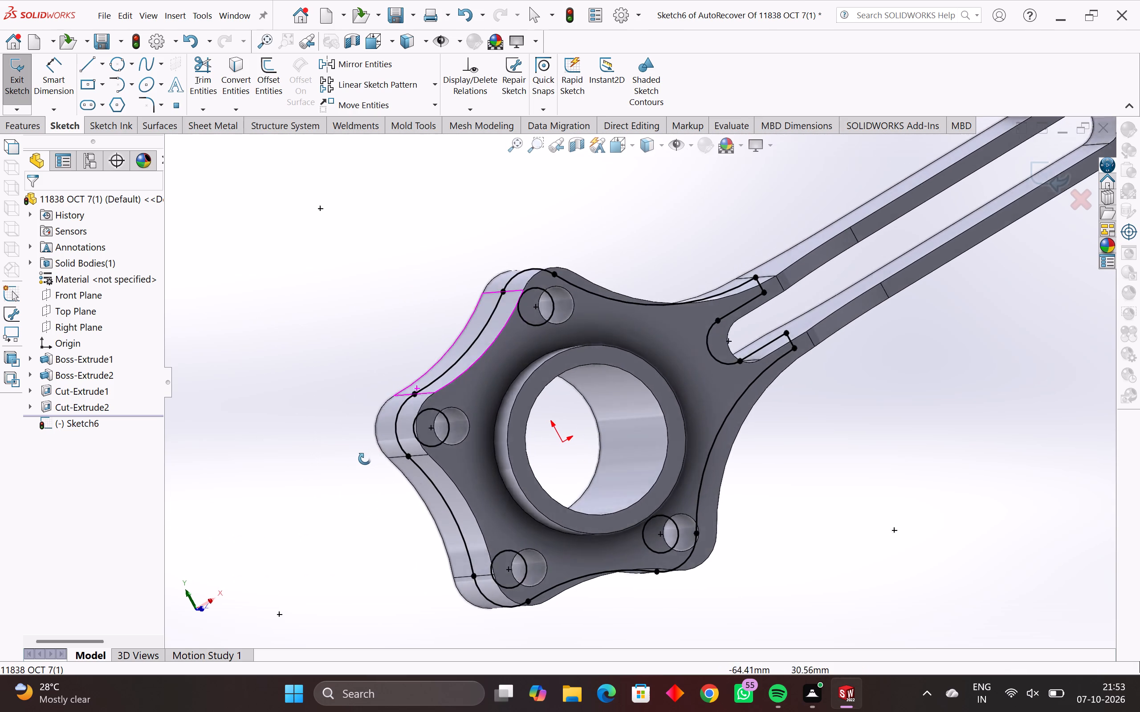
Convert the lugged flange face together with the central ring's outer circular edge into the Front Plane sketch.
middle_click_drag(365, 459, 356, 465)
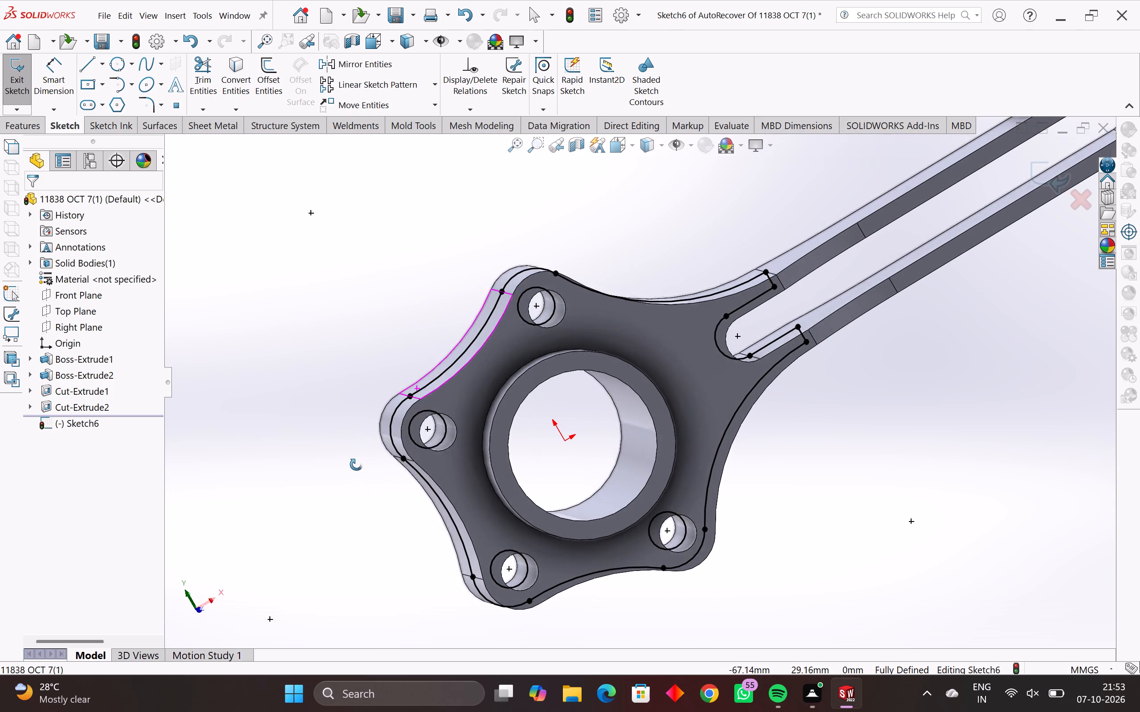
middle_click_drag(356, 465, 376, 445)
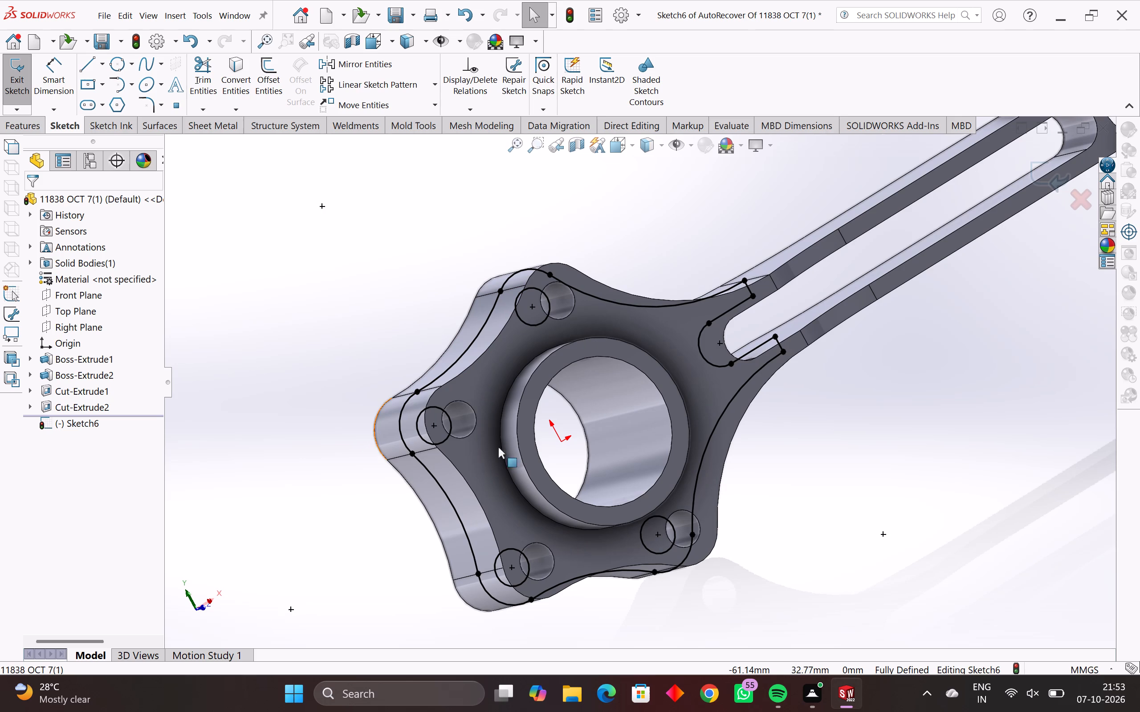
middle_click_drag(476, 435, 460, 461)
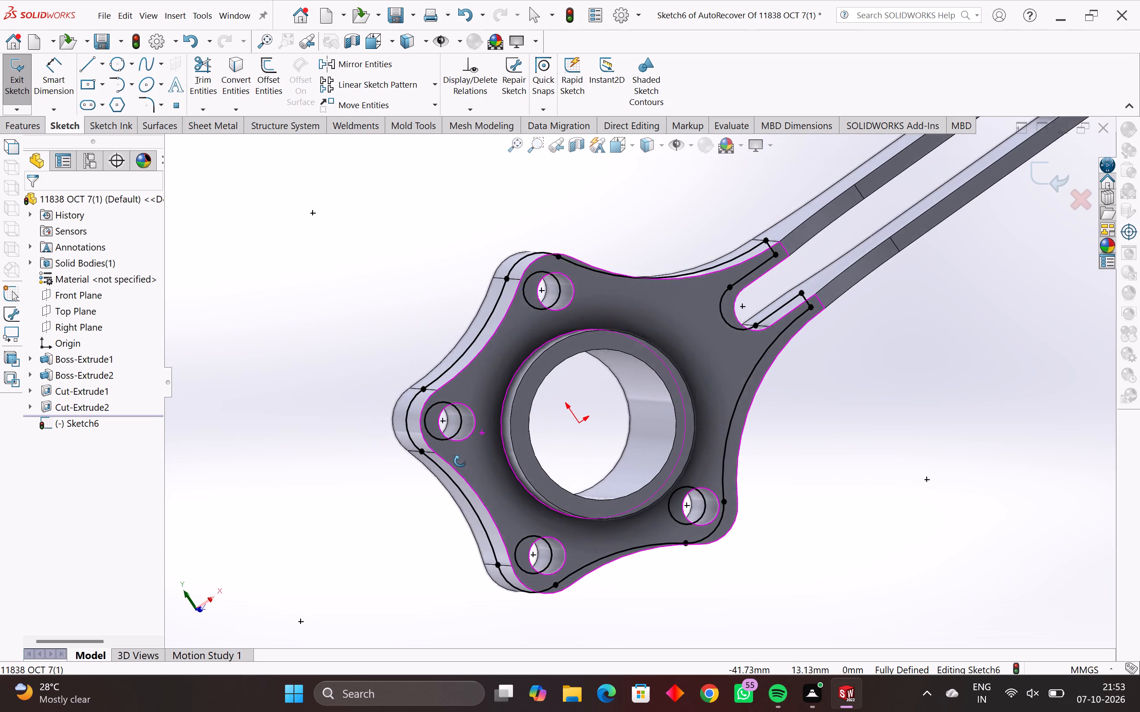
middle_click_drag(460, 461, 476, 496)
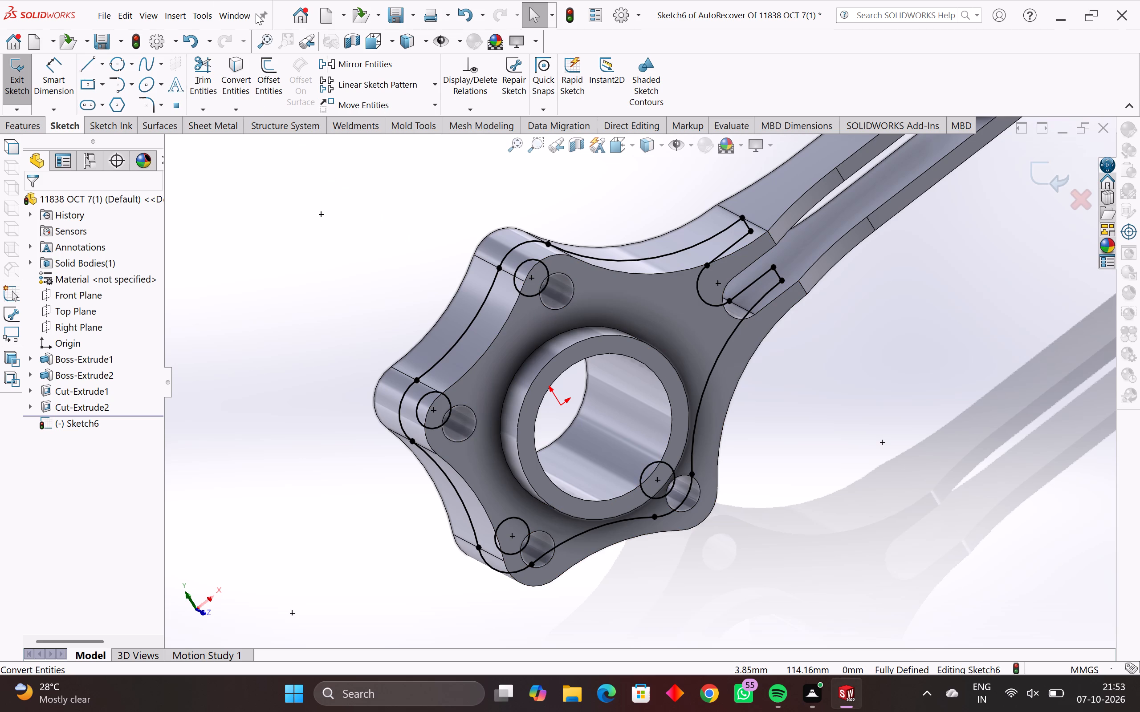
left_click(233, 77)
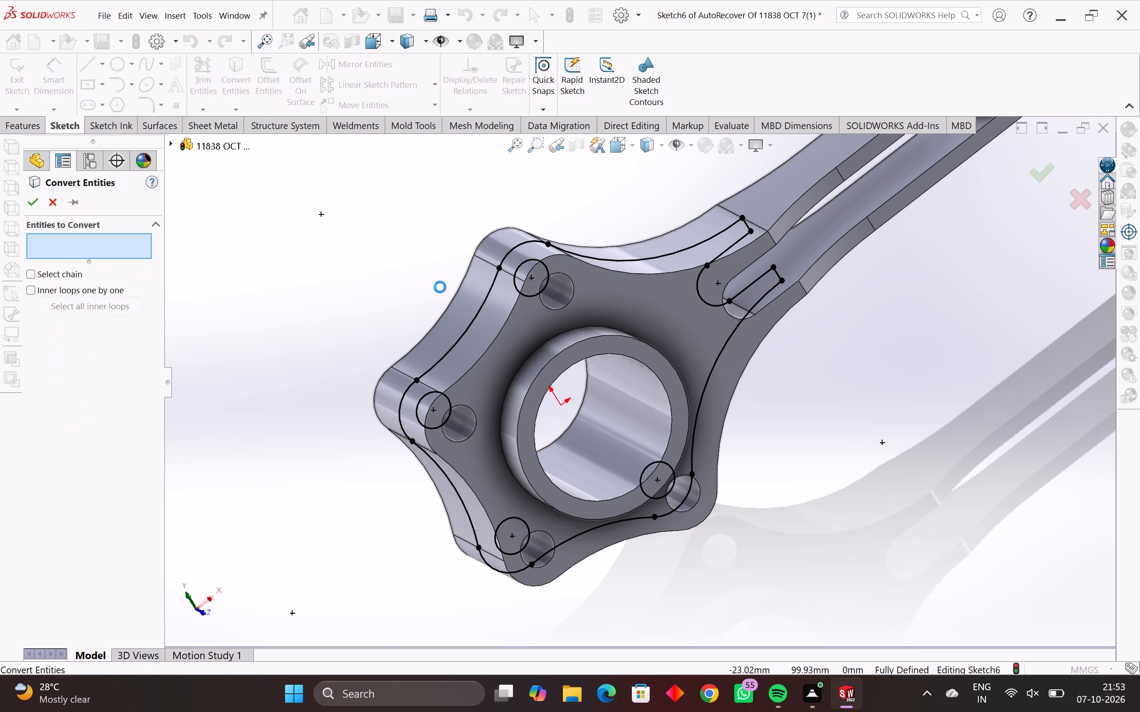
left_click(514, 348)
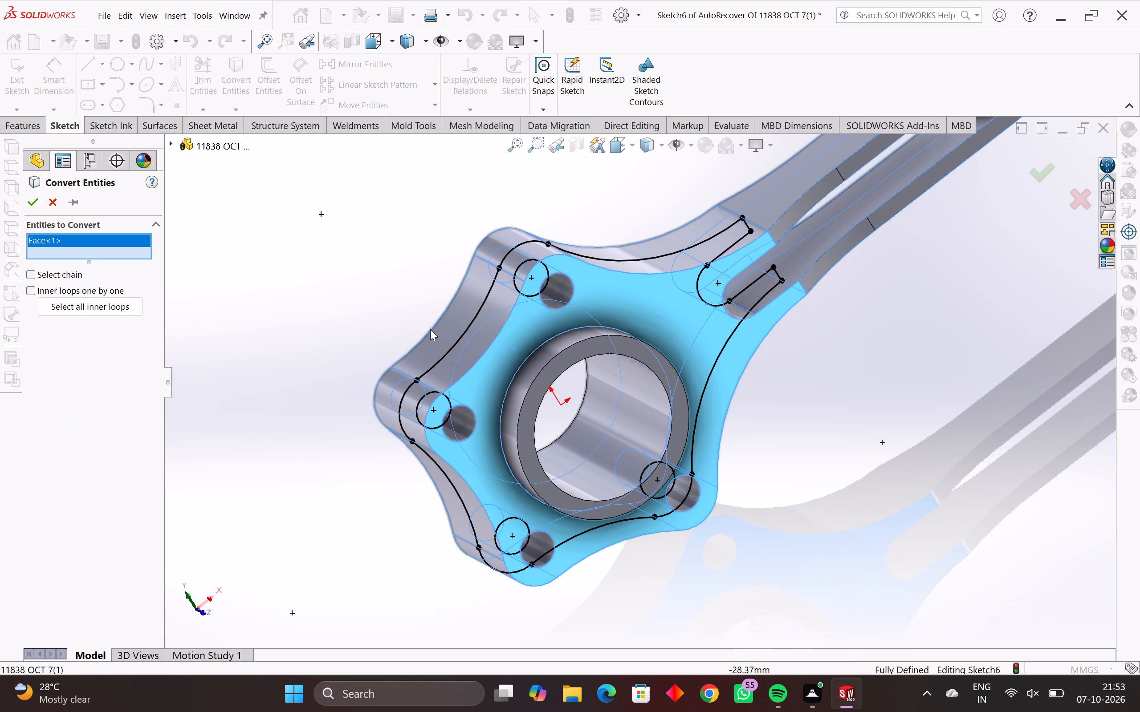
left_click(532, 380)
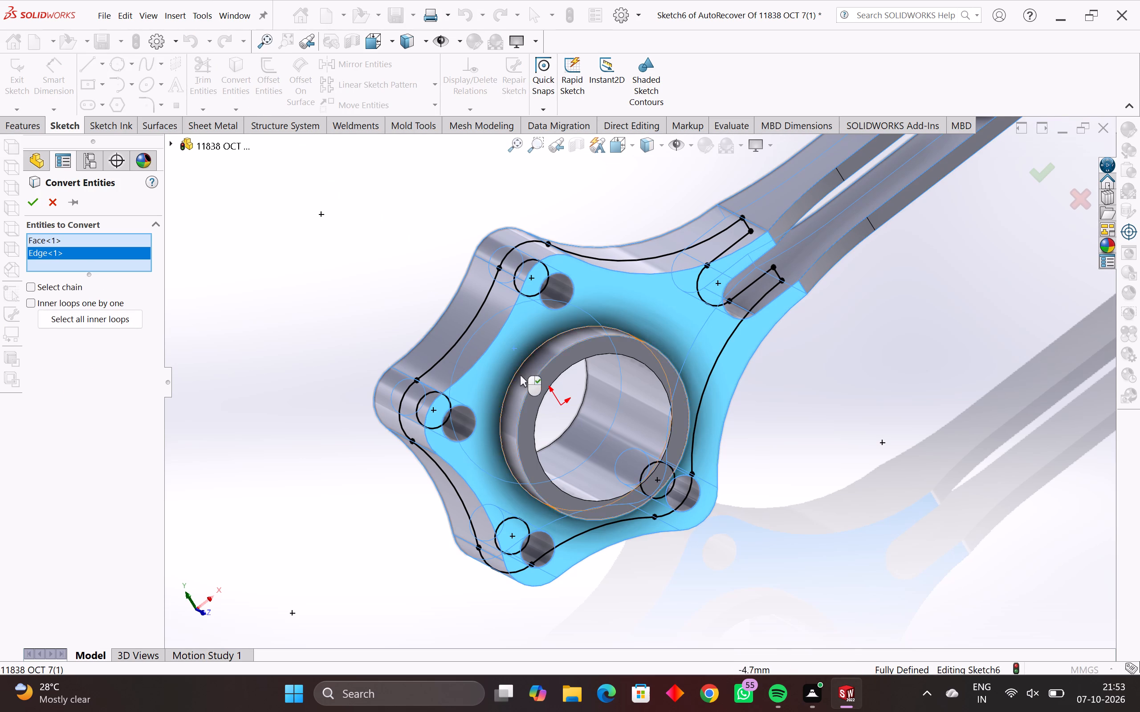
left_click(34, 198)
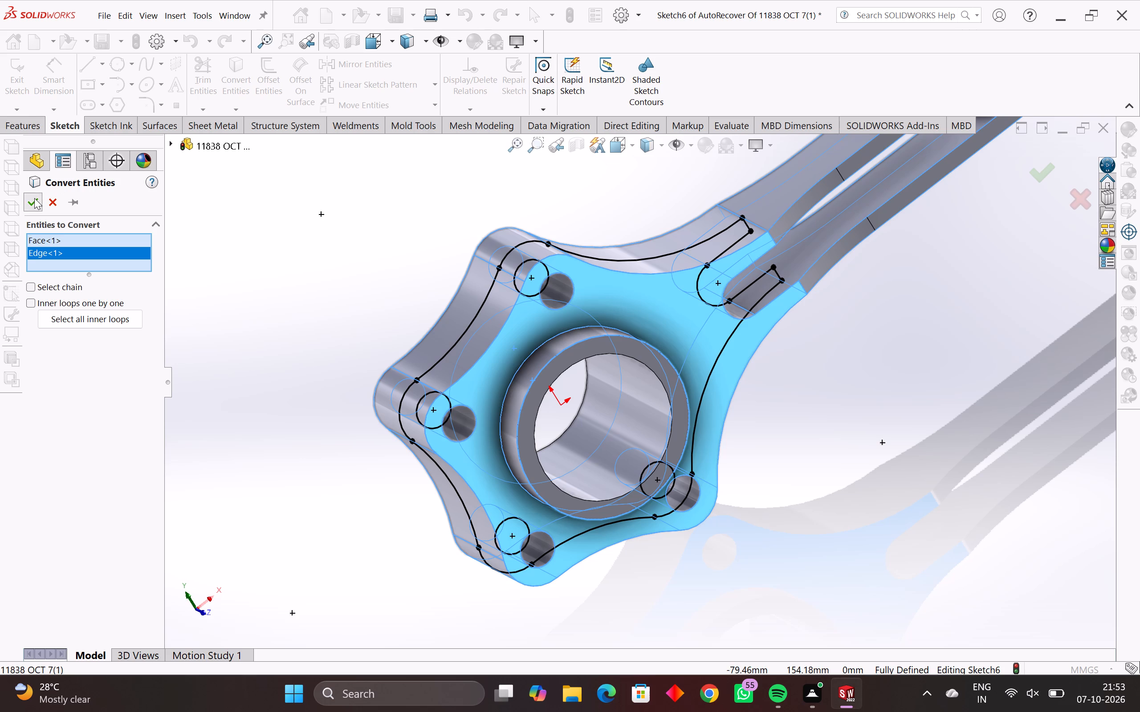
Examine the converted flange outline, lug hole circles and central ring circle against the solid from several angles.
middle_click_drag(280, 330, 353, 394)
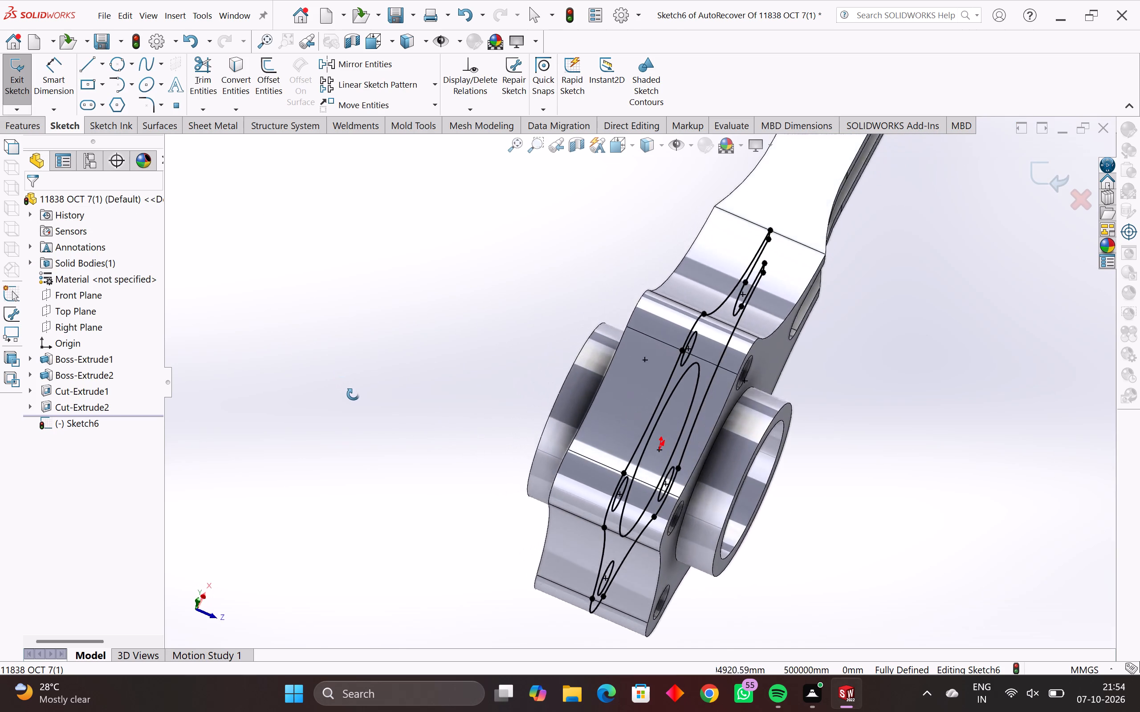
middle_click_drag(353, 394, 191, 319)
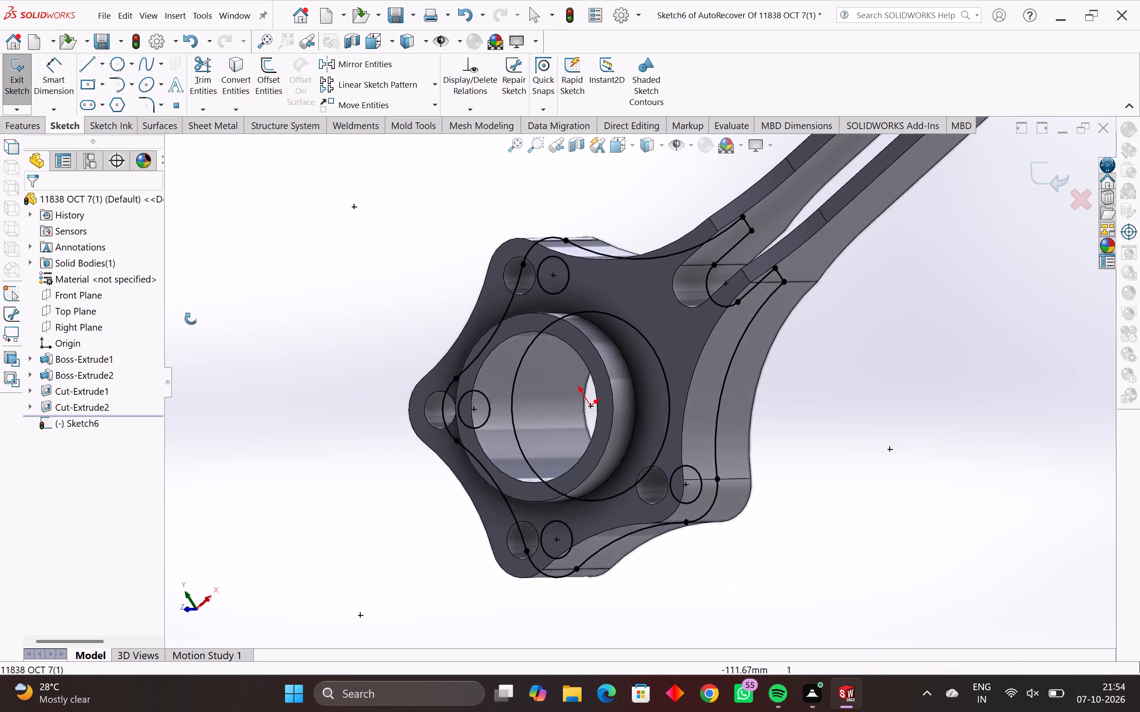
middle_click_drag(191, 319, 280, 386)
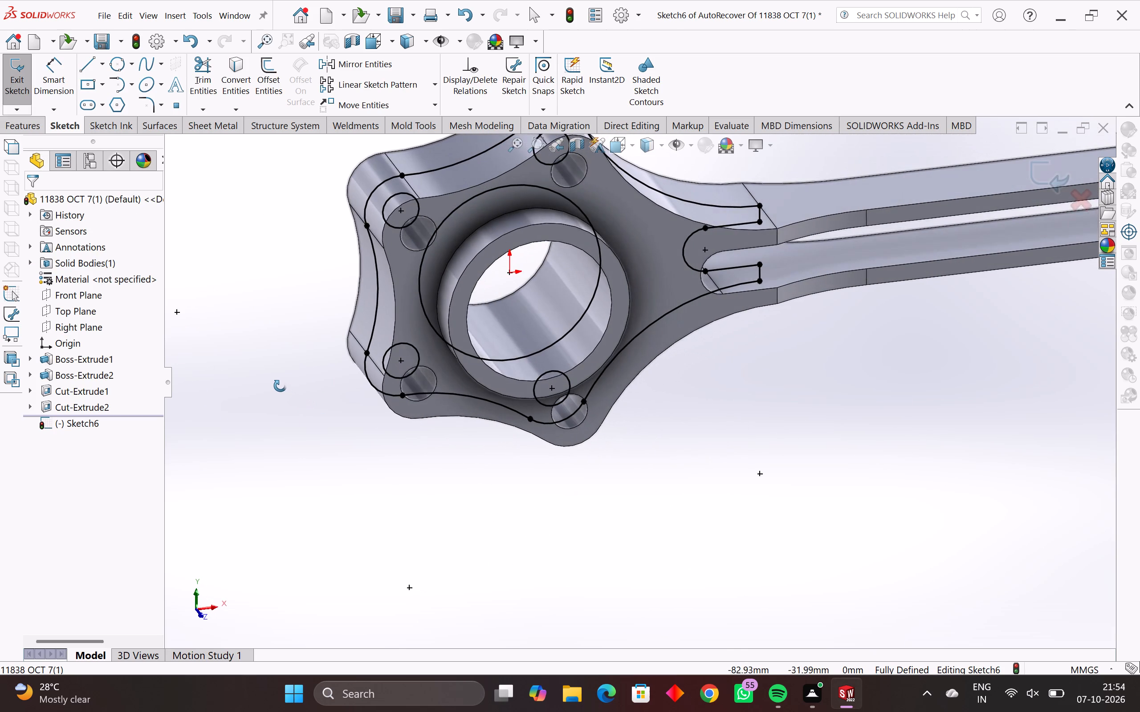
middle_click_drag(280, 386, 257, 374)
scroll(257, 374, "up", 1)
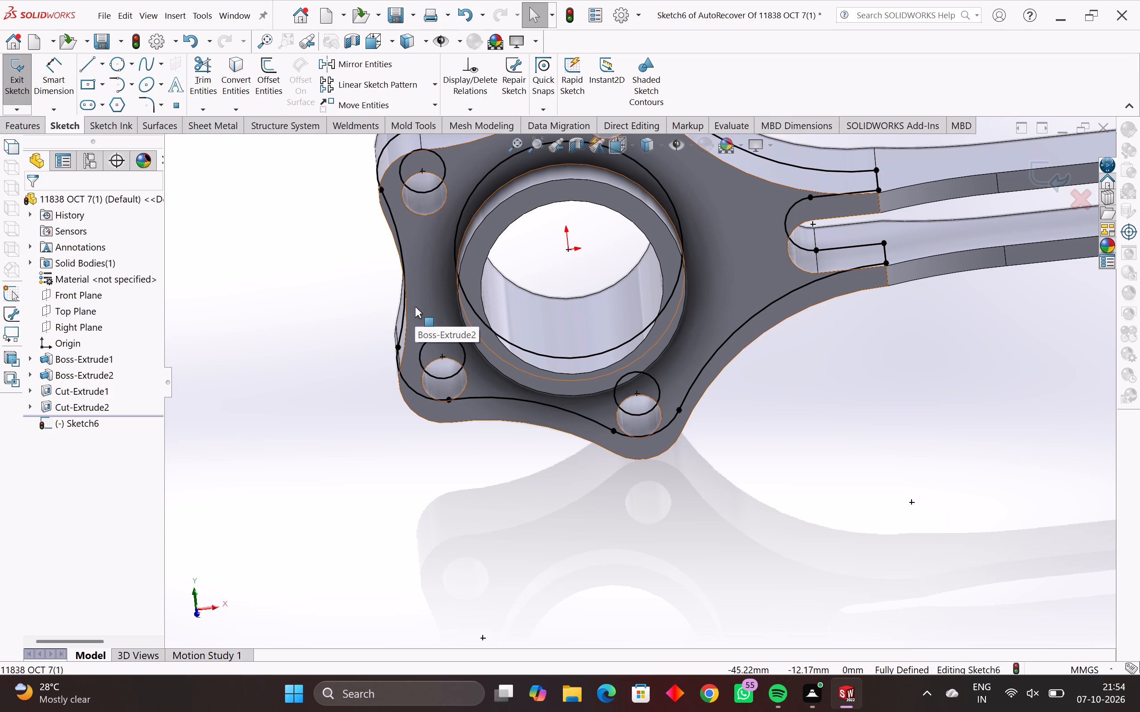
middle_click_drag(650, 277, 647, 324)
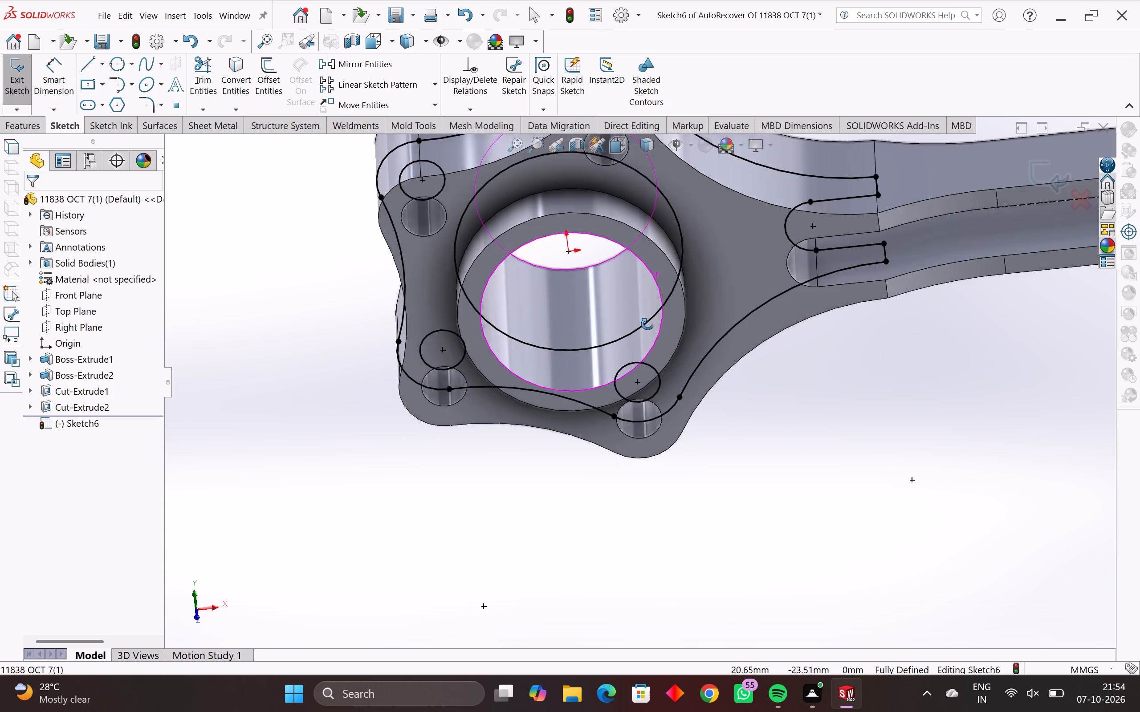
middle_click_drag(647, 324, 616, 297)
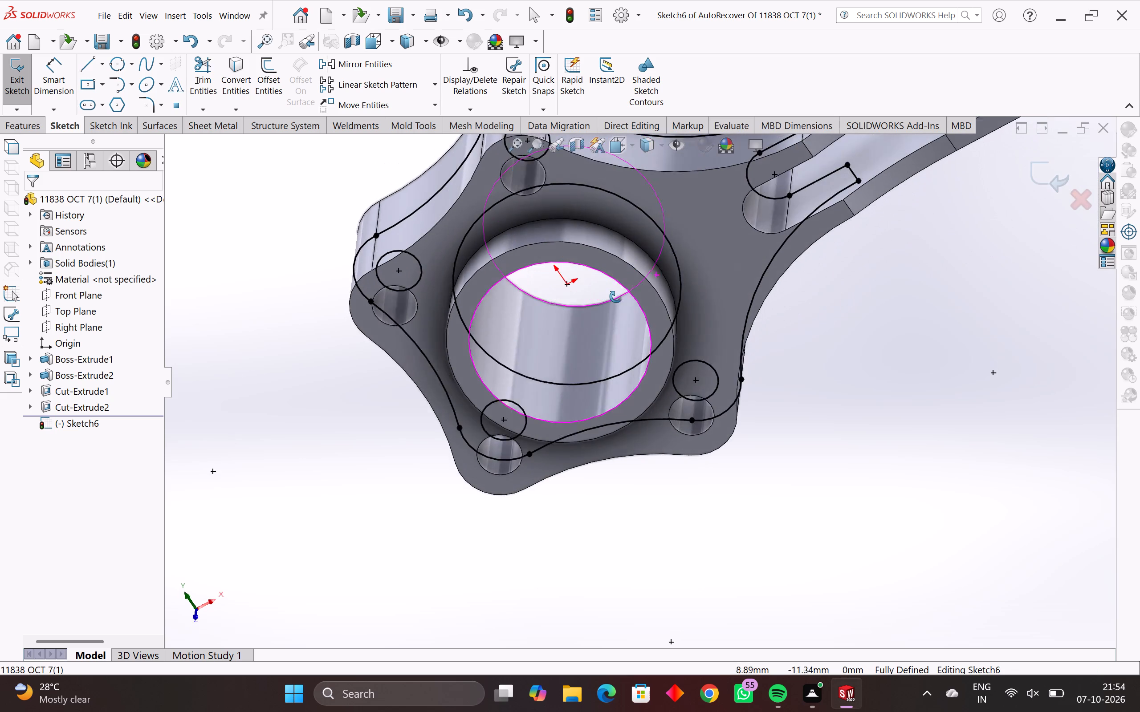
middle_click_drag(616, 297, 623, 295)
scroll(634, 301, "down", 2)
middle_click_drag(634, 301, 631, 338)
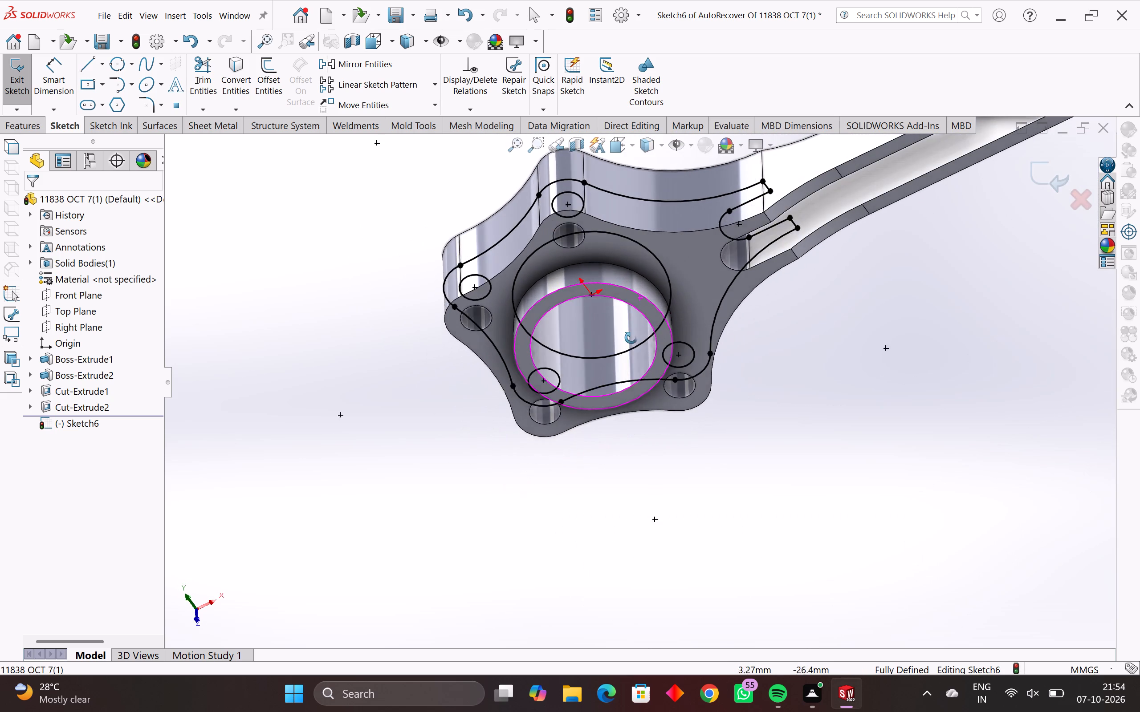
middle_click_drag(631, 338, 631, 263)
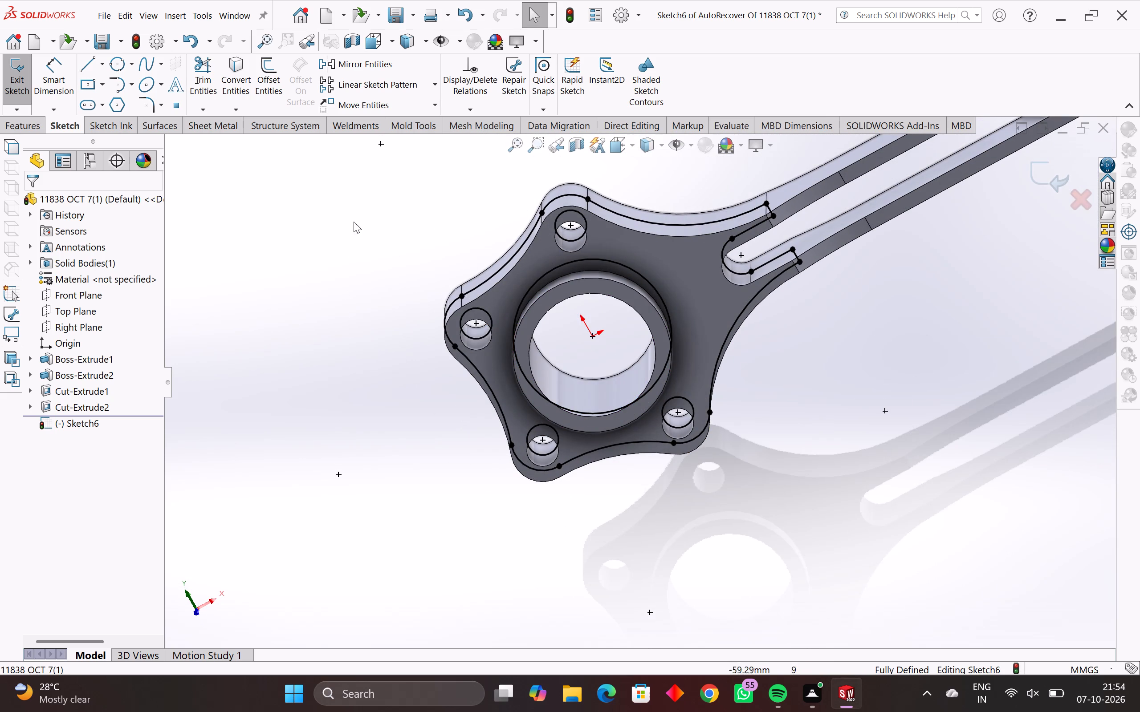
middle_click_drag(634, 326, 685, 360)
scroll(836, 155, "down", 2)
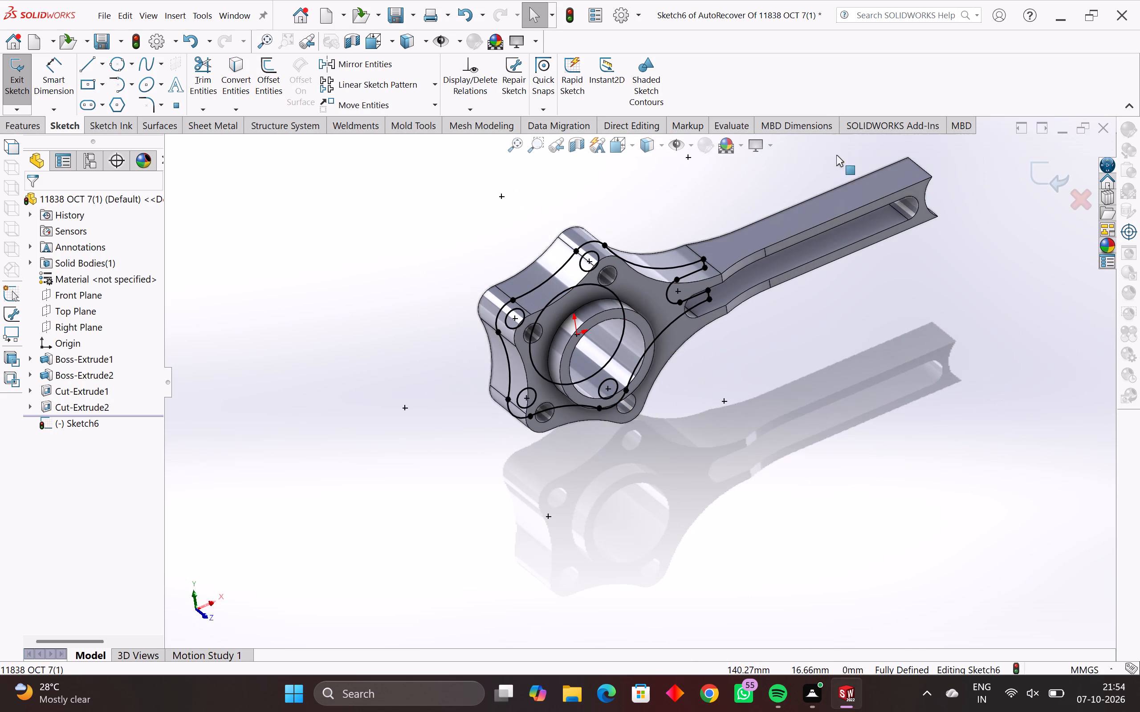
scroll(852, 187, "up", 4)
scroll(594, 318, "down", 2)
scroll(410, 480, "up", 2)
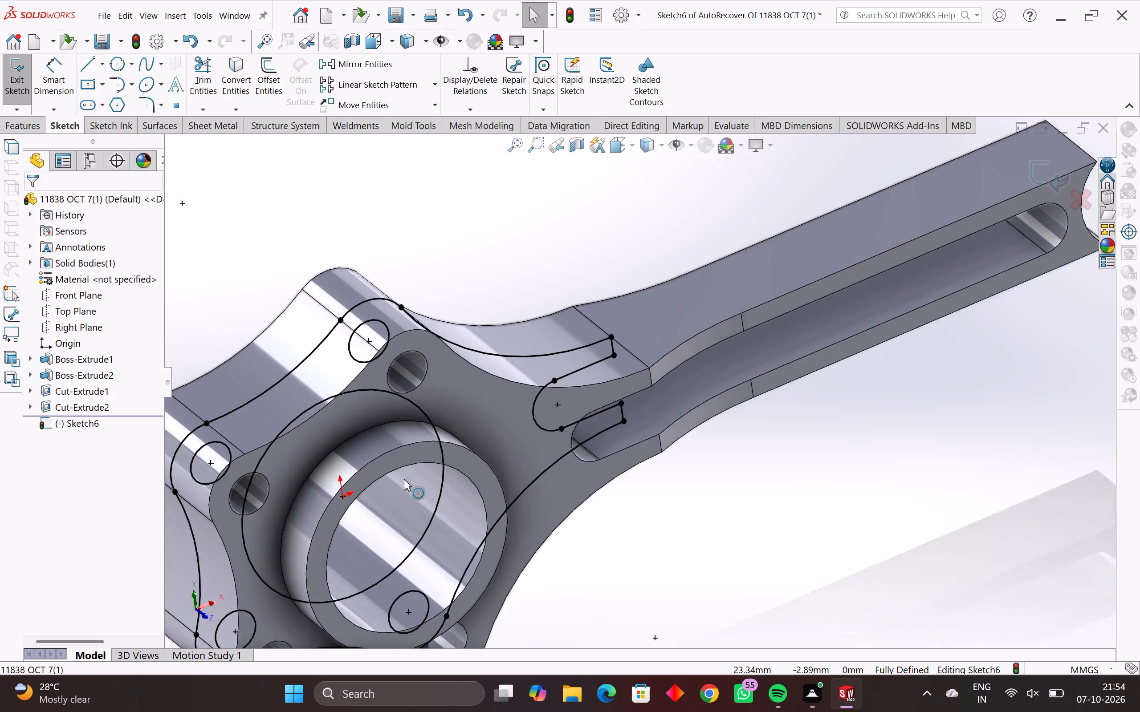
scroll(404, 479, "up", 1)
middle_click_drag(404, 479, 364, 446)
middle_click_drag(362, 446, 337, 404)
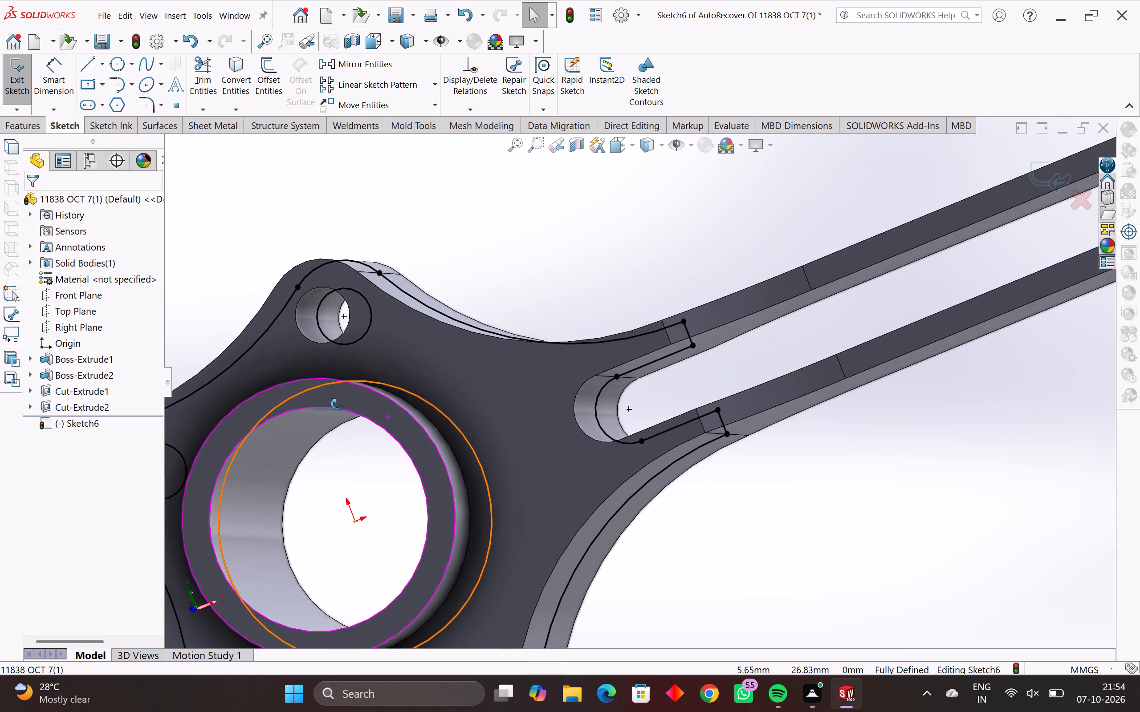
middle_click_drag(337, 404, 350, 424)
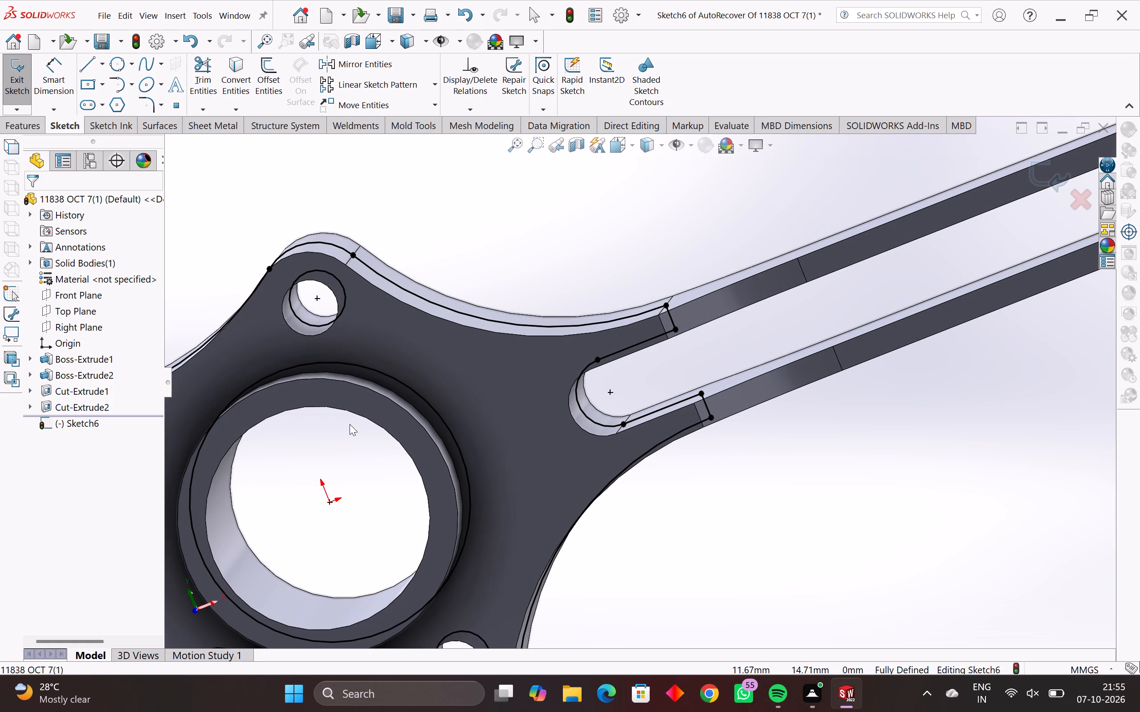
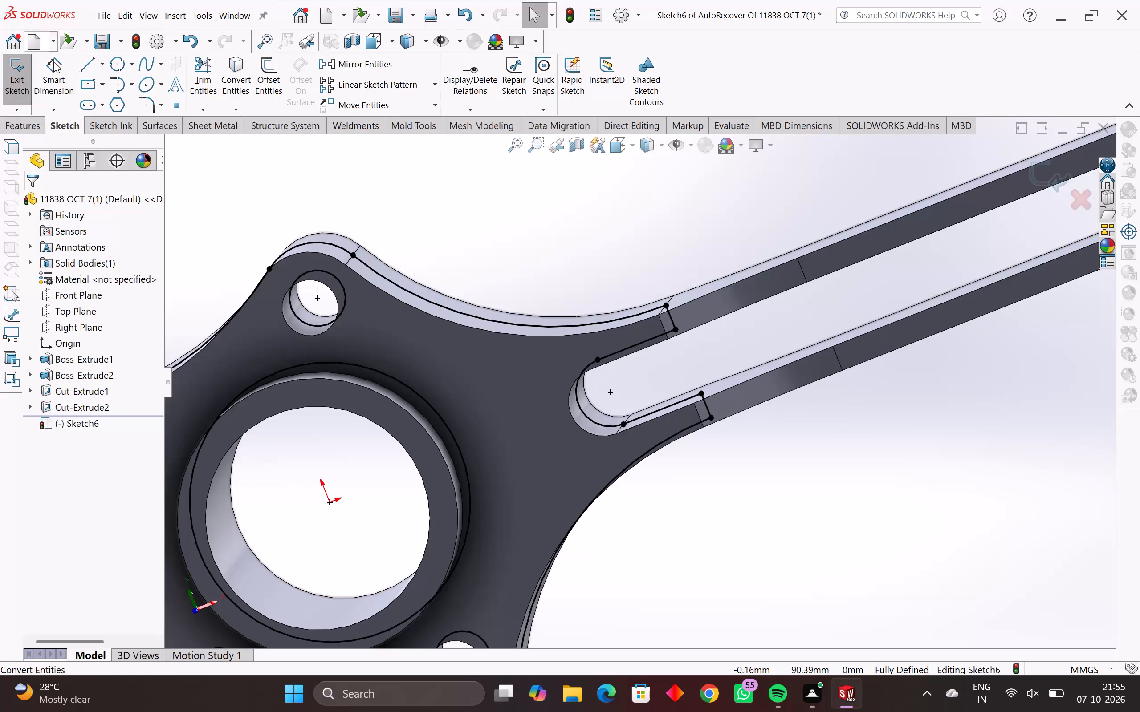
Sketch a horizontal construction centerline about 63 mm long from inside the central ring into the arm slot.
left_click(104, 63)
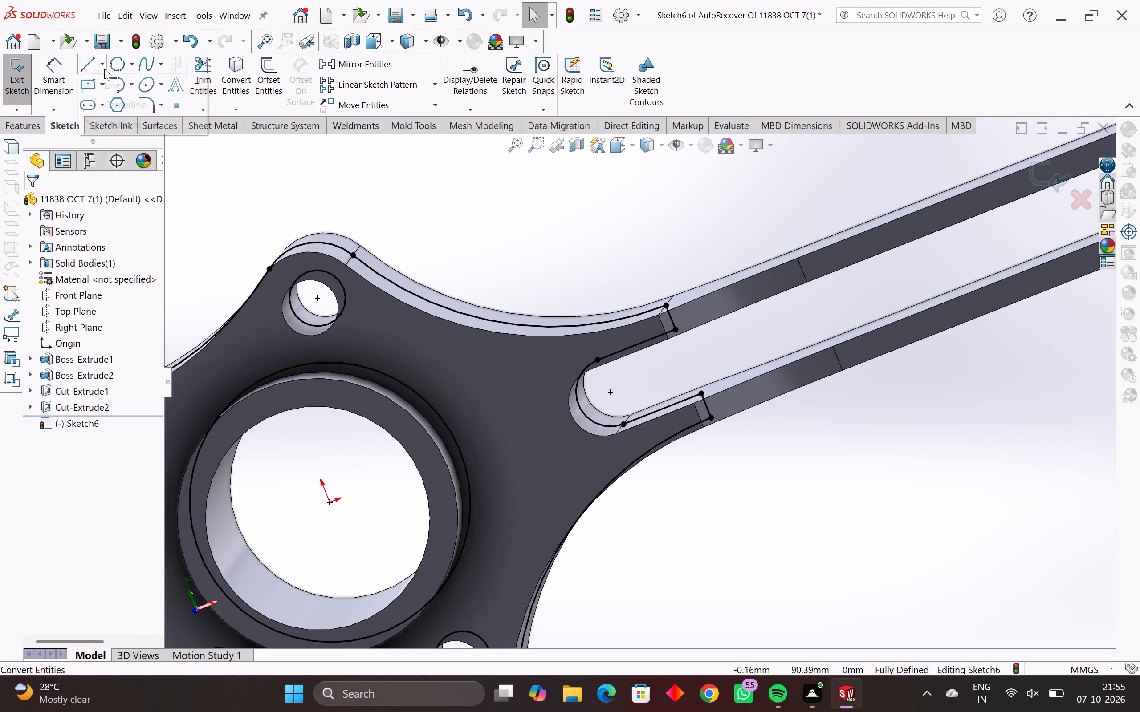
left_click(116, 104)
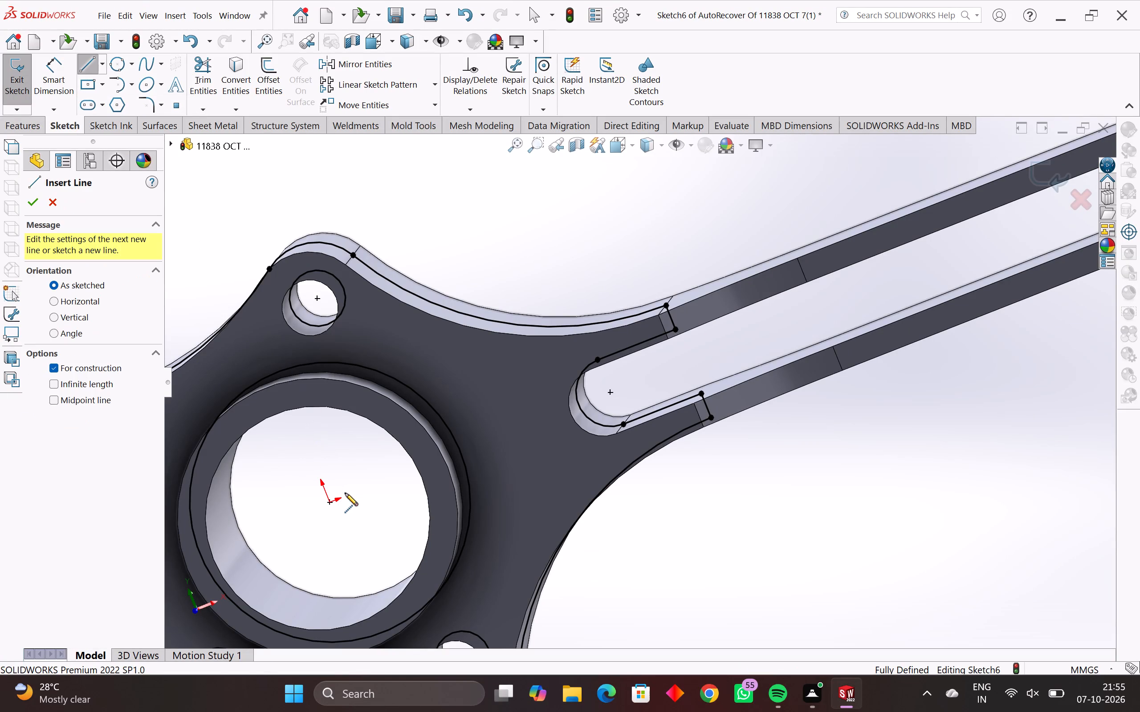
left_click(383, 484)
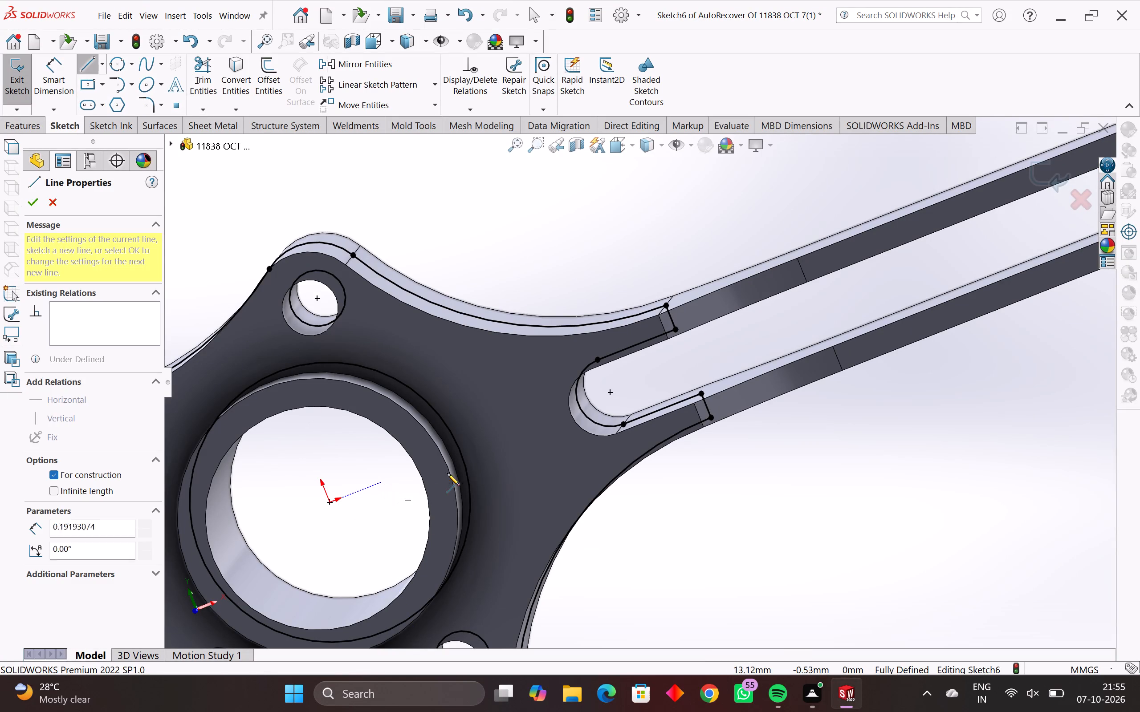
left_click(639, 384)
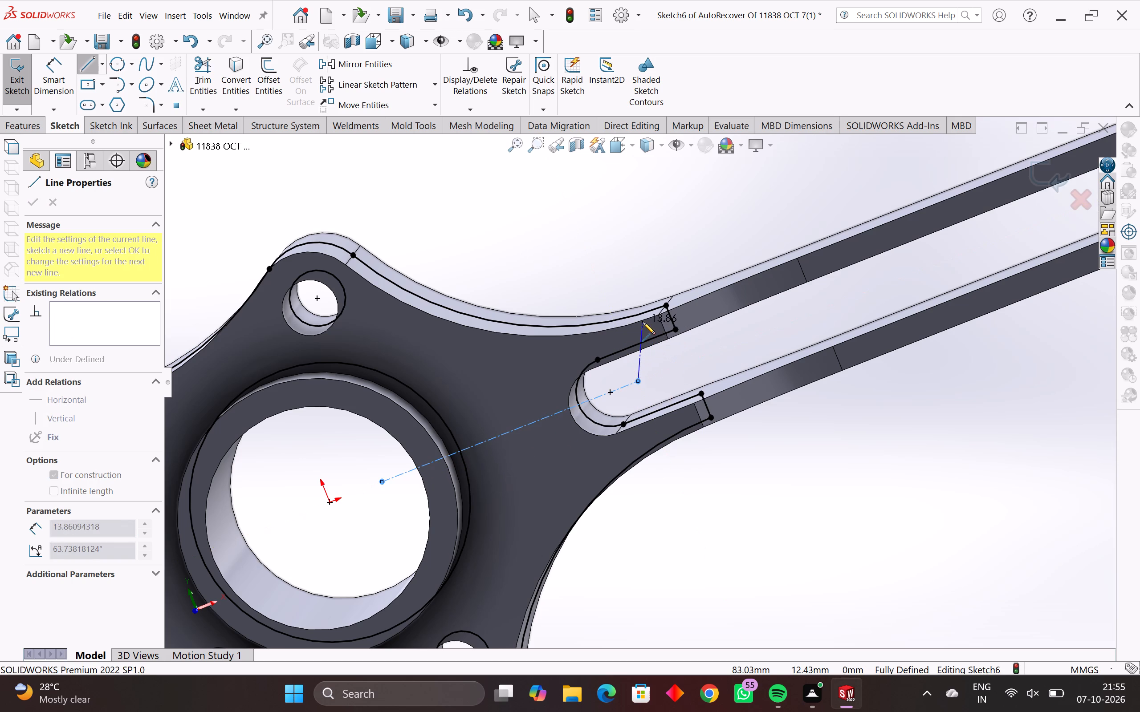
key("Escape")
key("Escape")
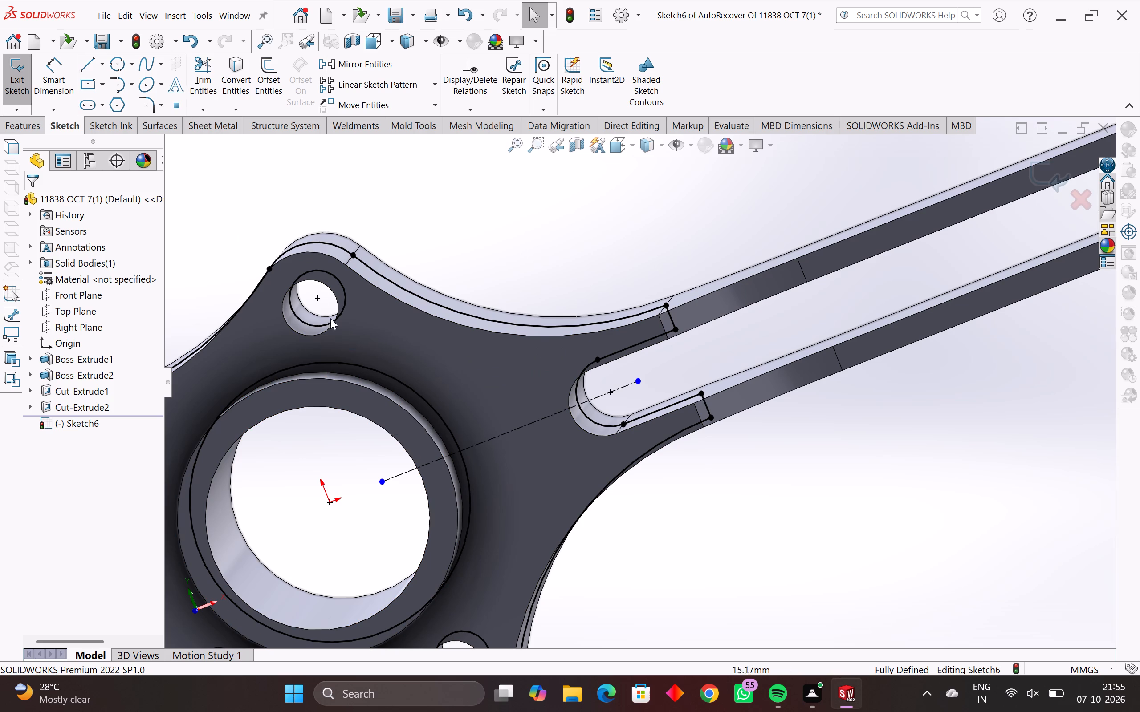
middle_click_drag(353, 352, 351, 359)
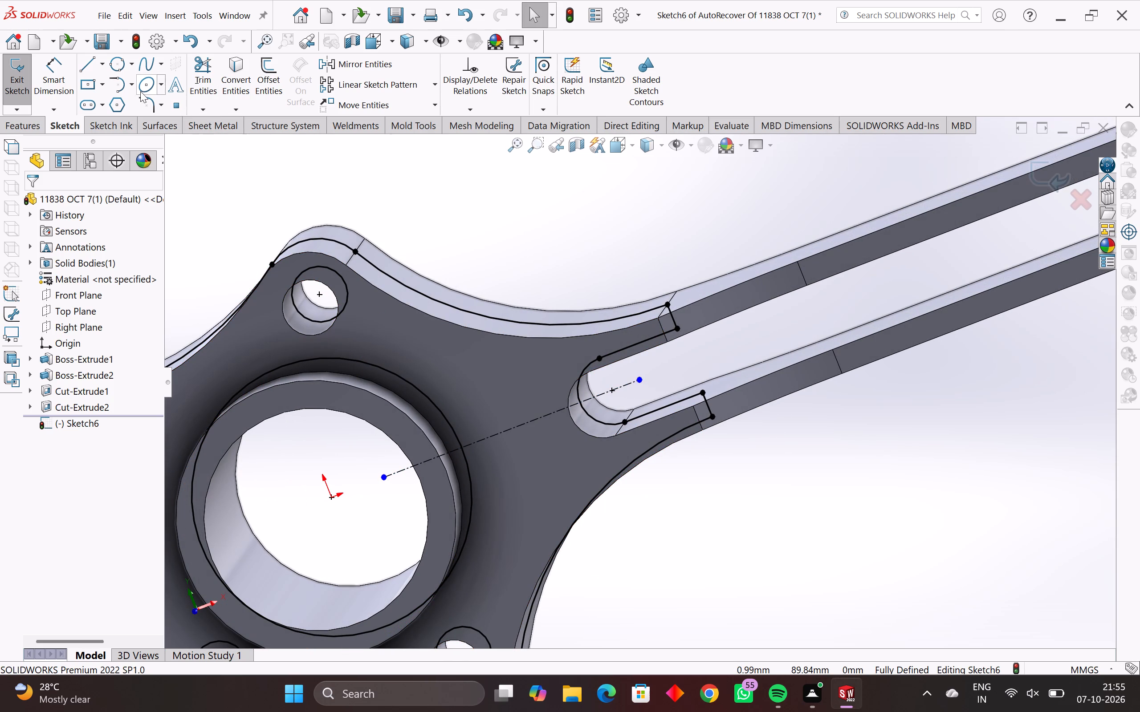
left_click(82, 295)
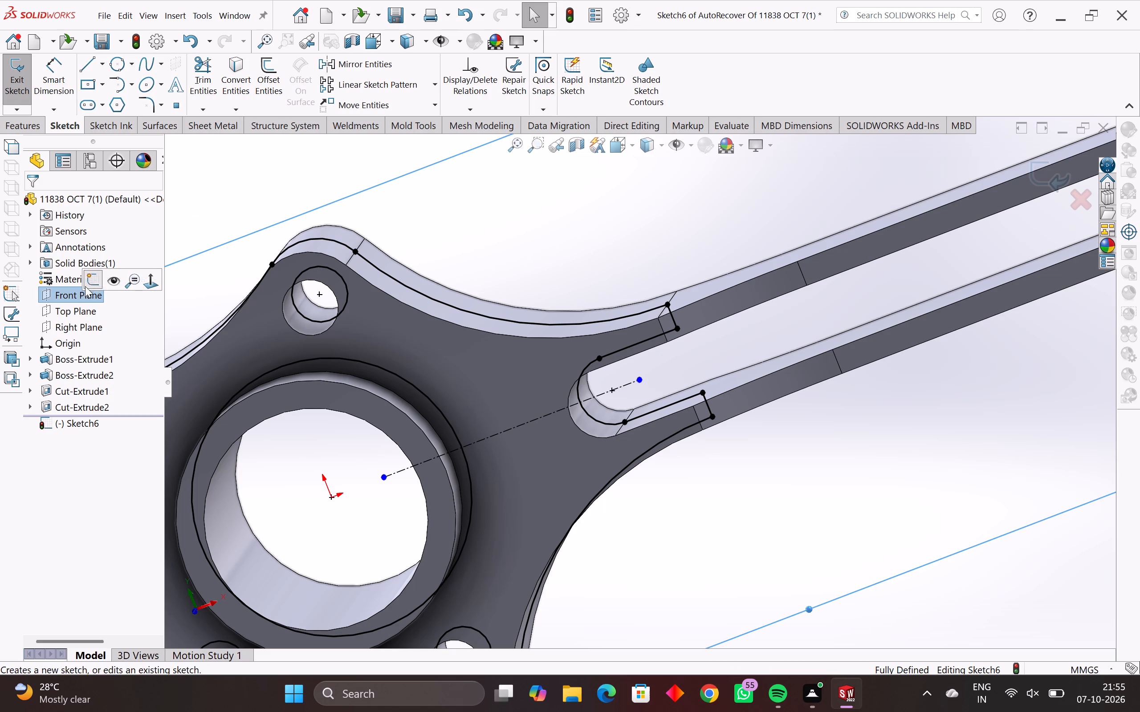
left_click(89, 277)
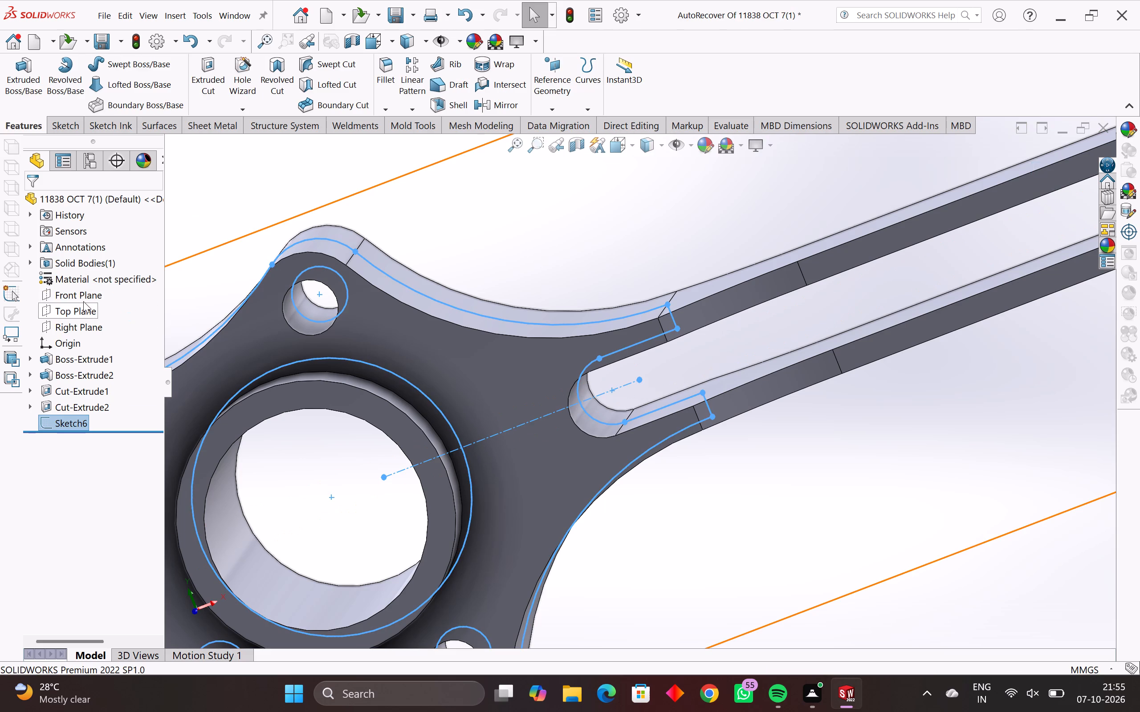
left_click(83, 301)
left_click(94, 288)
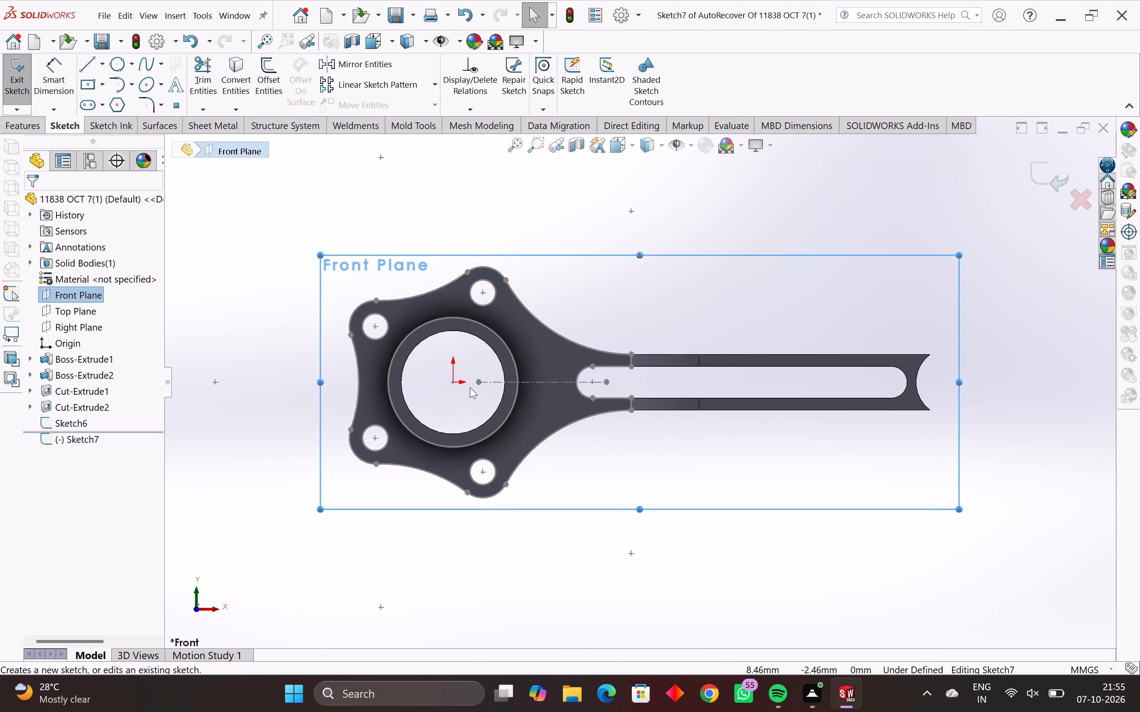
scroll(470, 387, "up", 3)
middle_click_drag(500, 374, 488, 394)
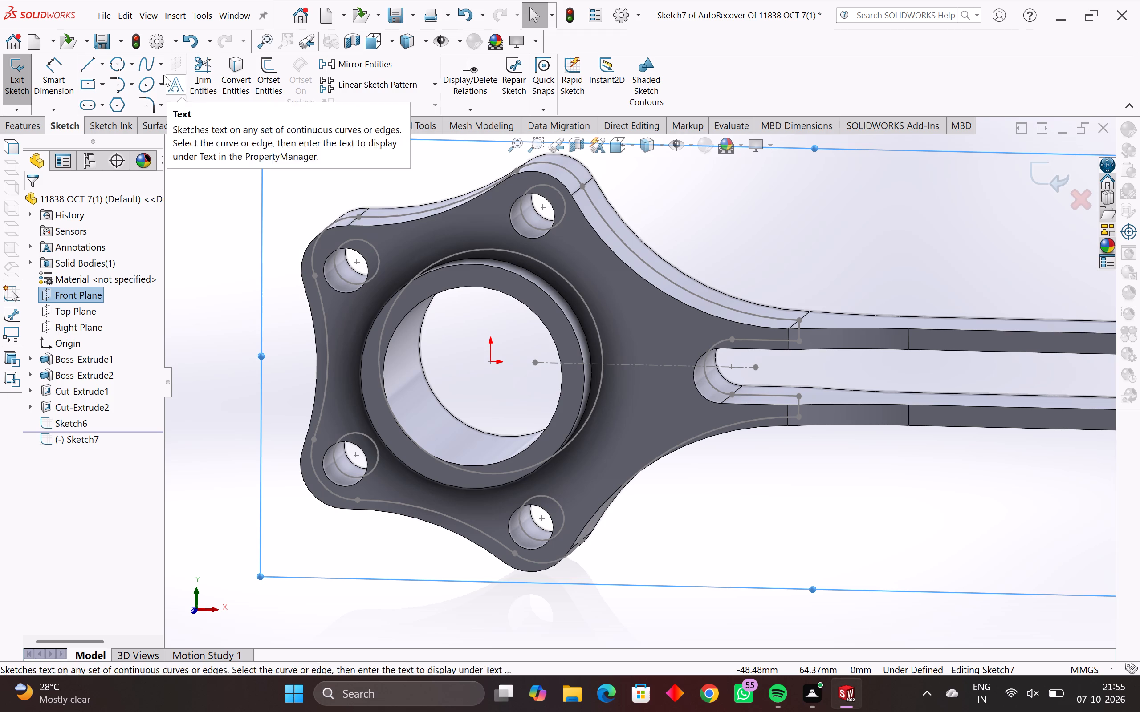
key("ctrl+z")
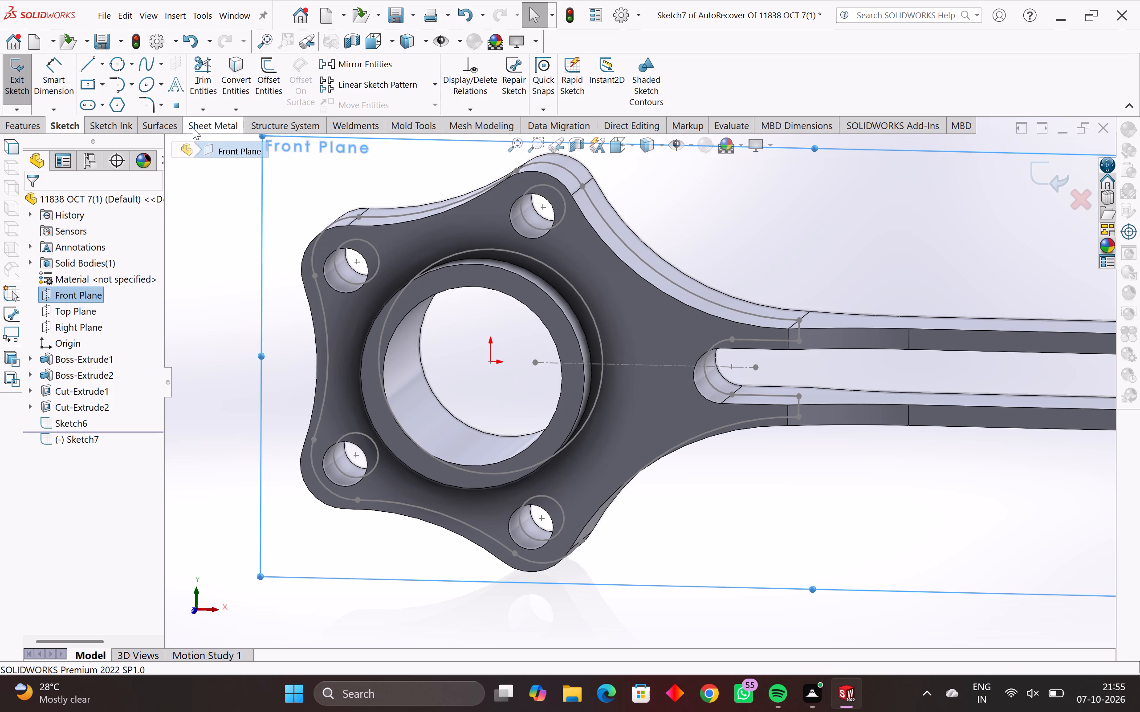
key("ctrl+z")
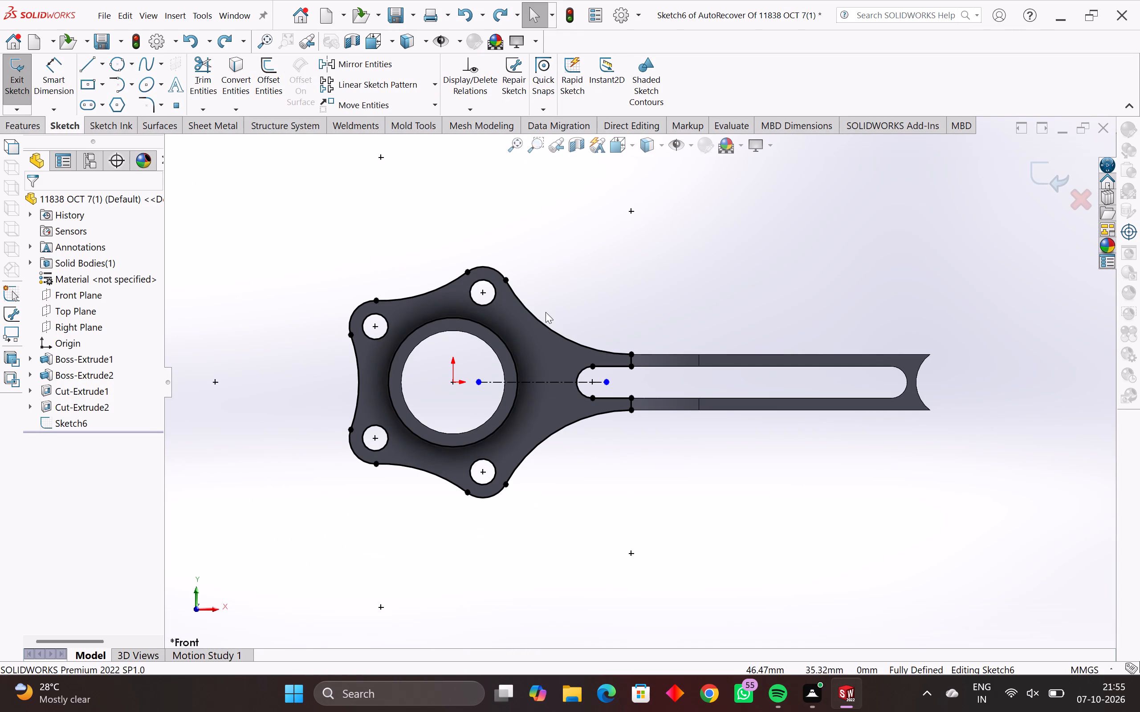
Sketch a three-point arc of about 97 mm radius from the central ring circle to the flange outline's upper corner at the arm.
middle_click_drag(546, 312, 551, 354)
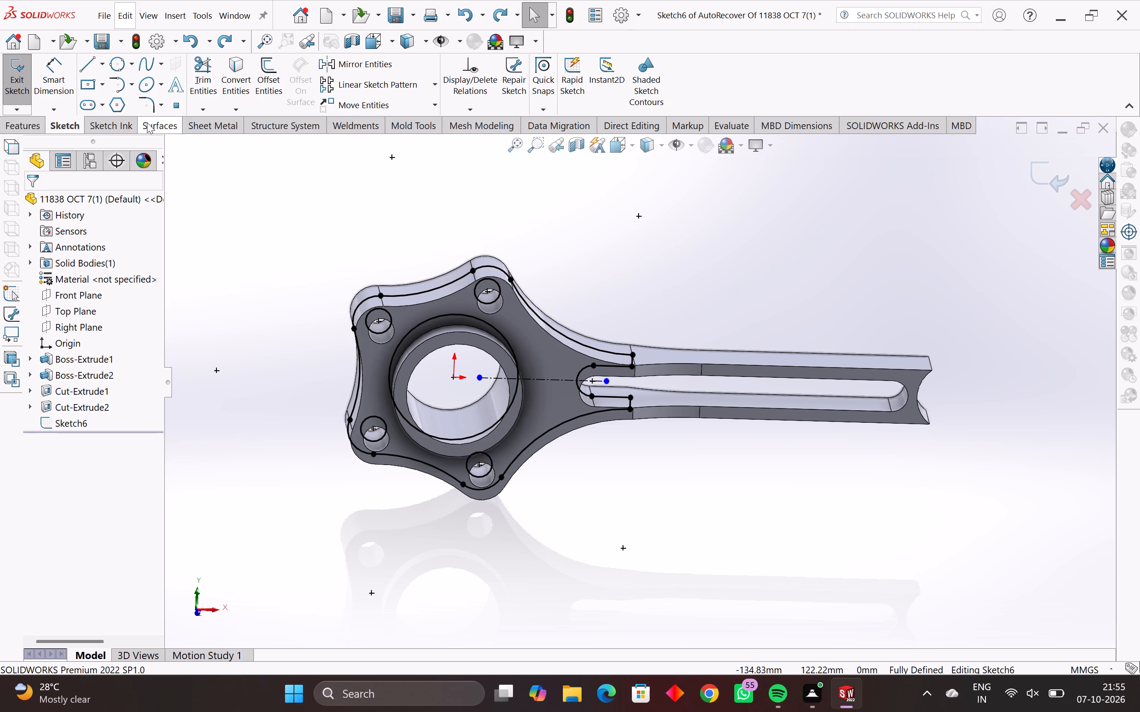
left_click(122, 79)
left_click(144, 246)
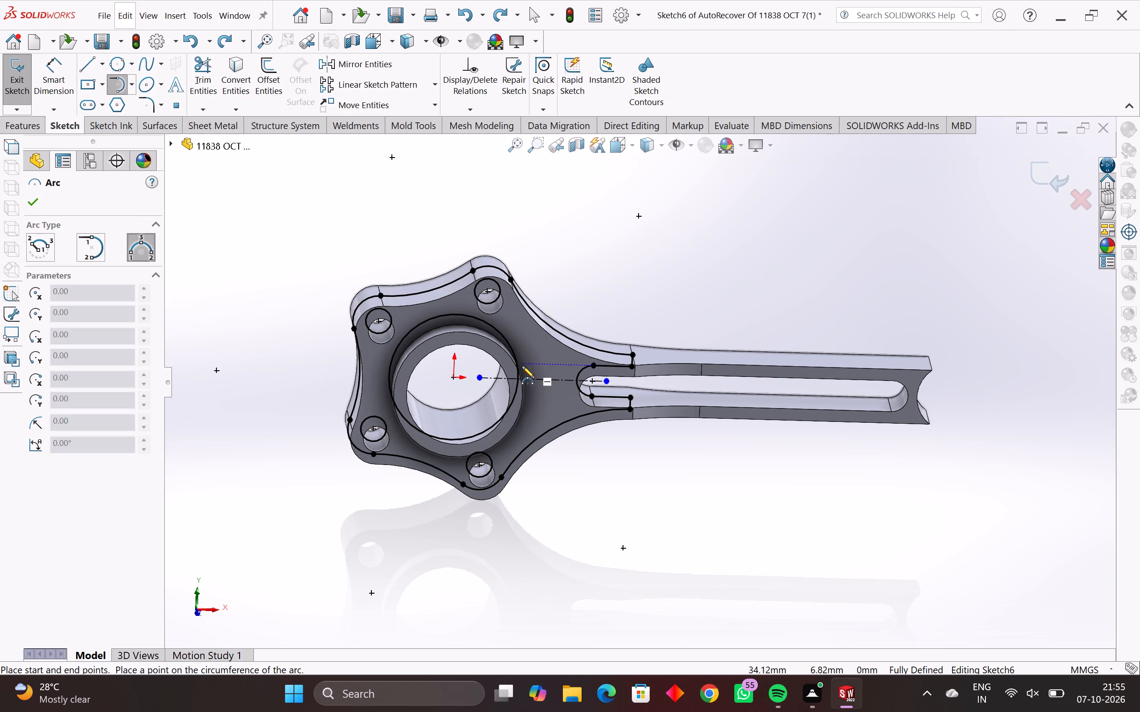
scroll(522, 366, "up", 3)
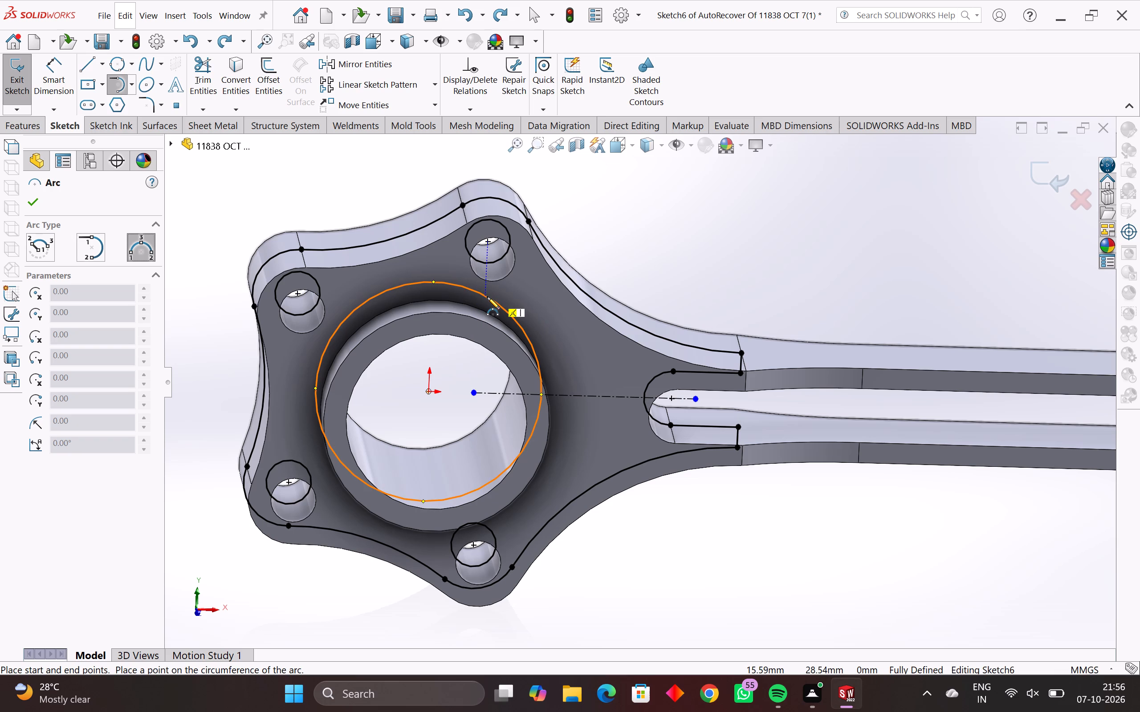
left_click(487, 297)
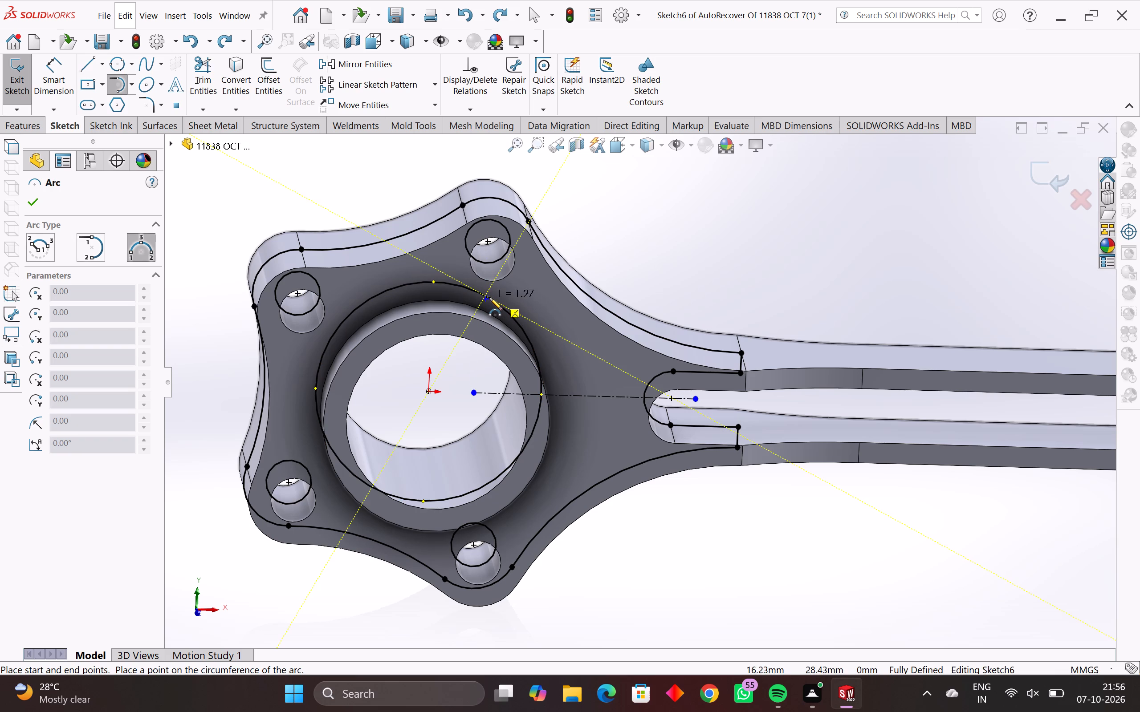
middle_click_drag(492, 304, 483, 271)
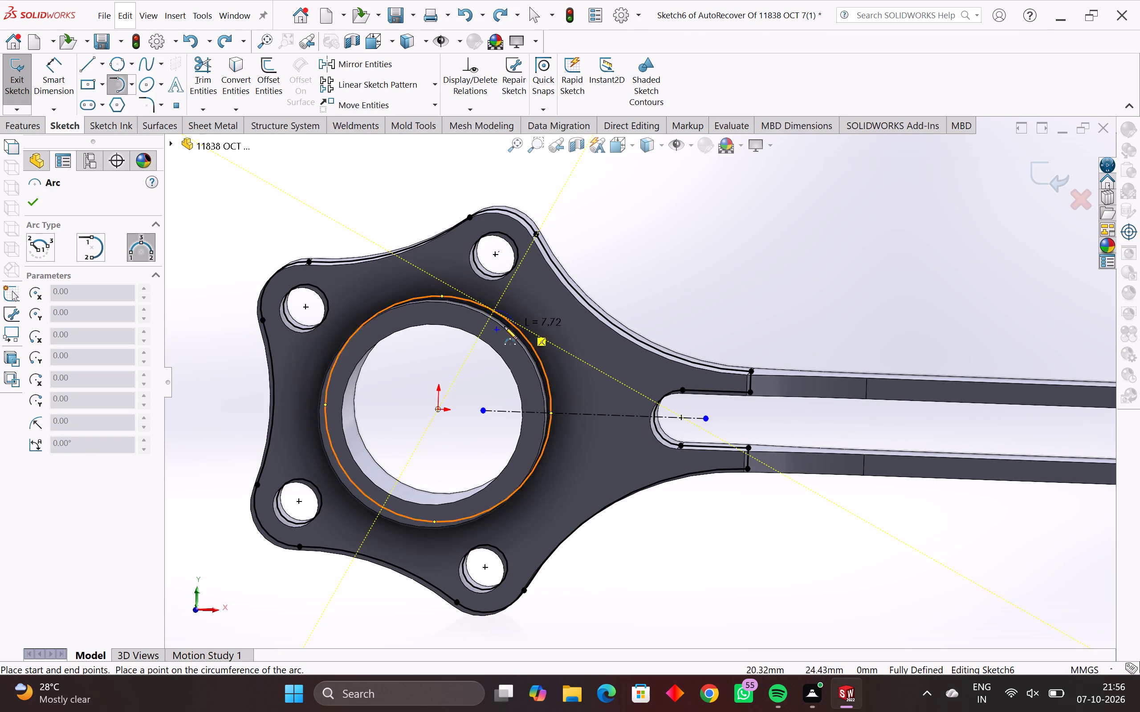
left_click(752, 372)
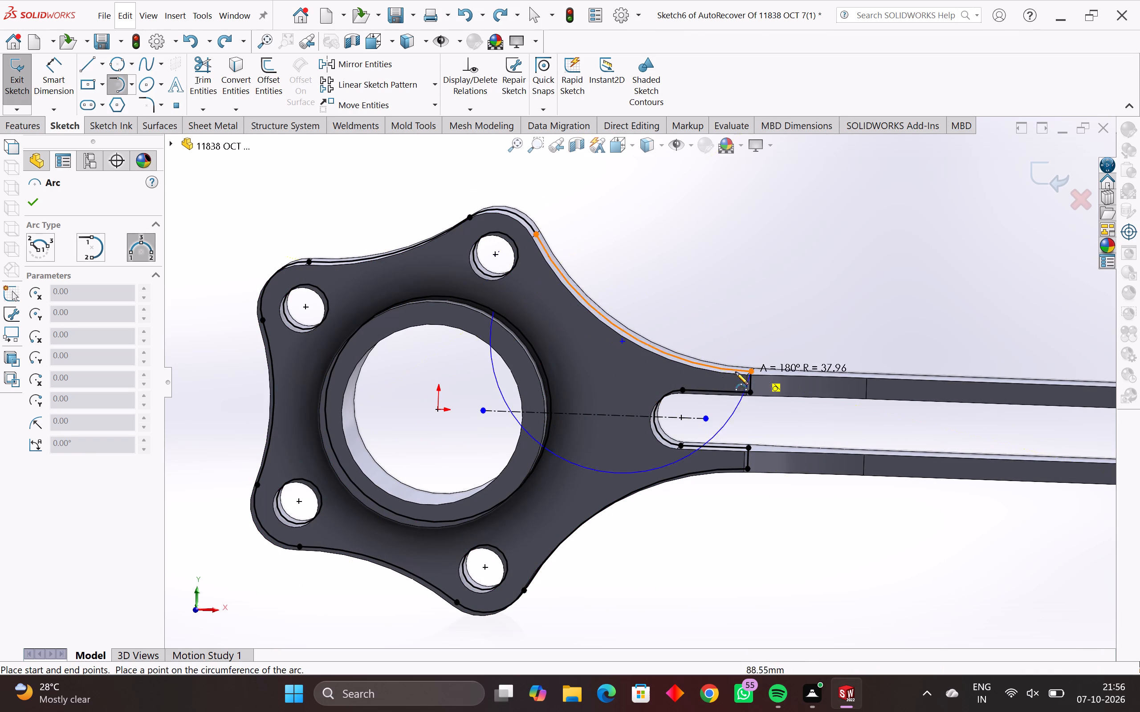
left_click(646, 373)
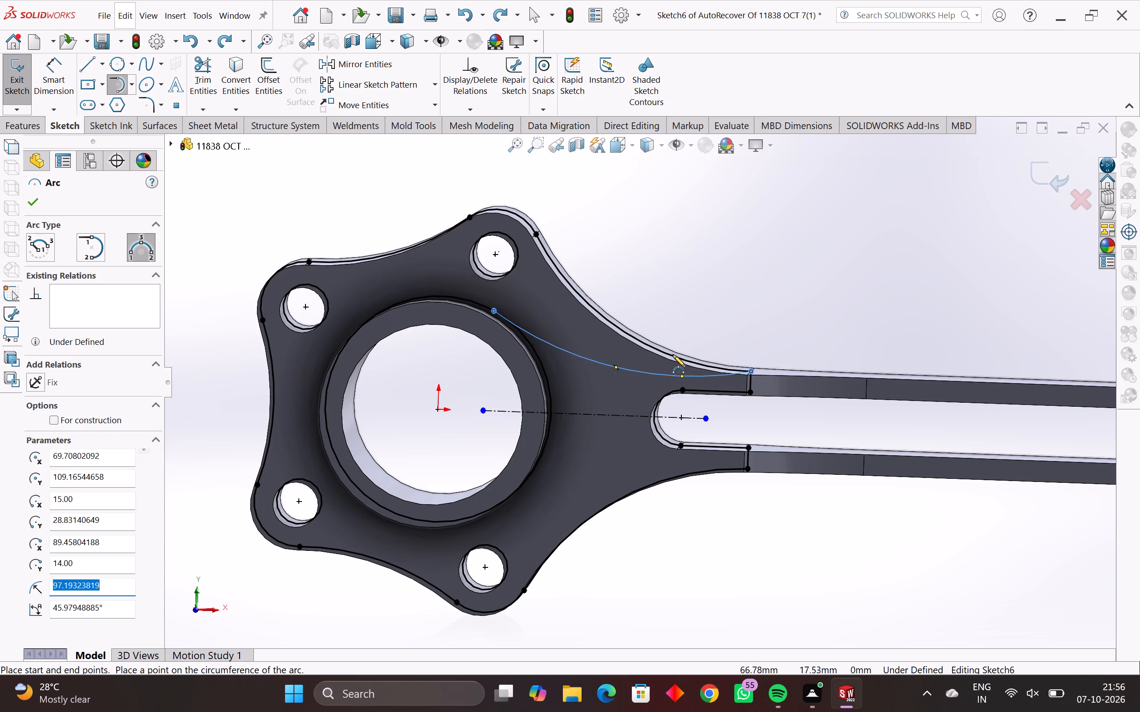
Dimension the new arc between the ring circle and the arm with a radius of 100 mm.
left_click(49, 70)
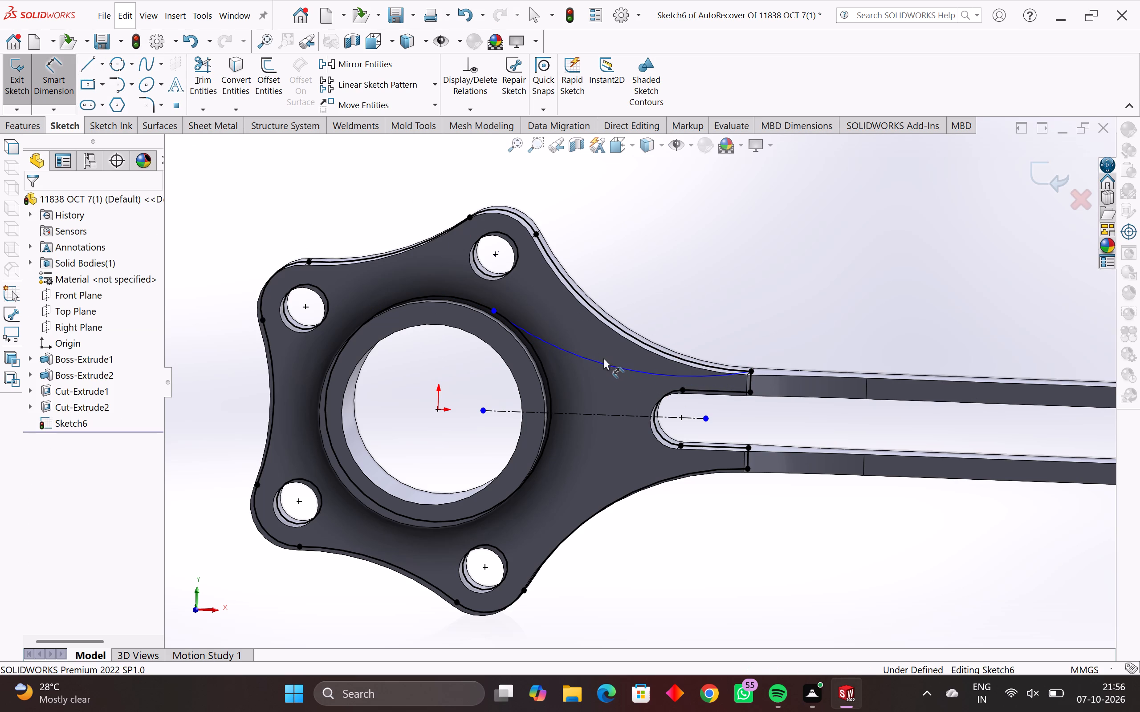
left_click(607, 363)
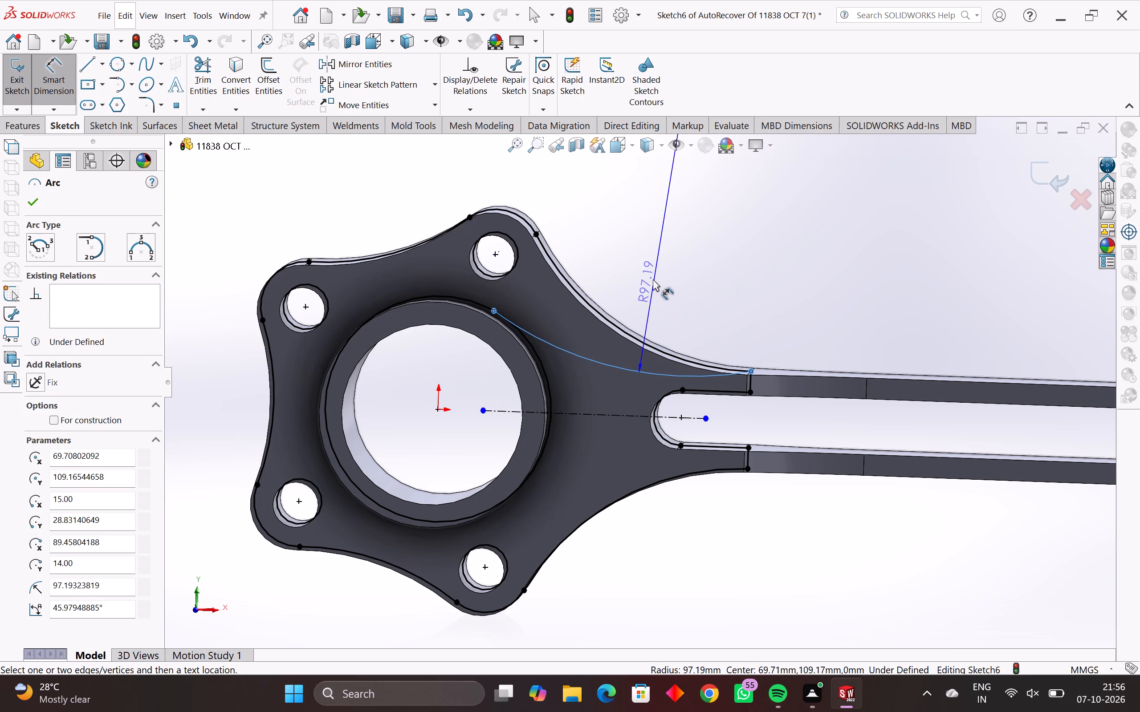
left_click(644, 275)
type("100")
key("Return")
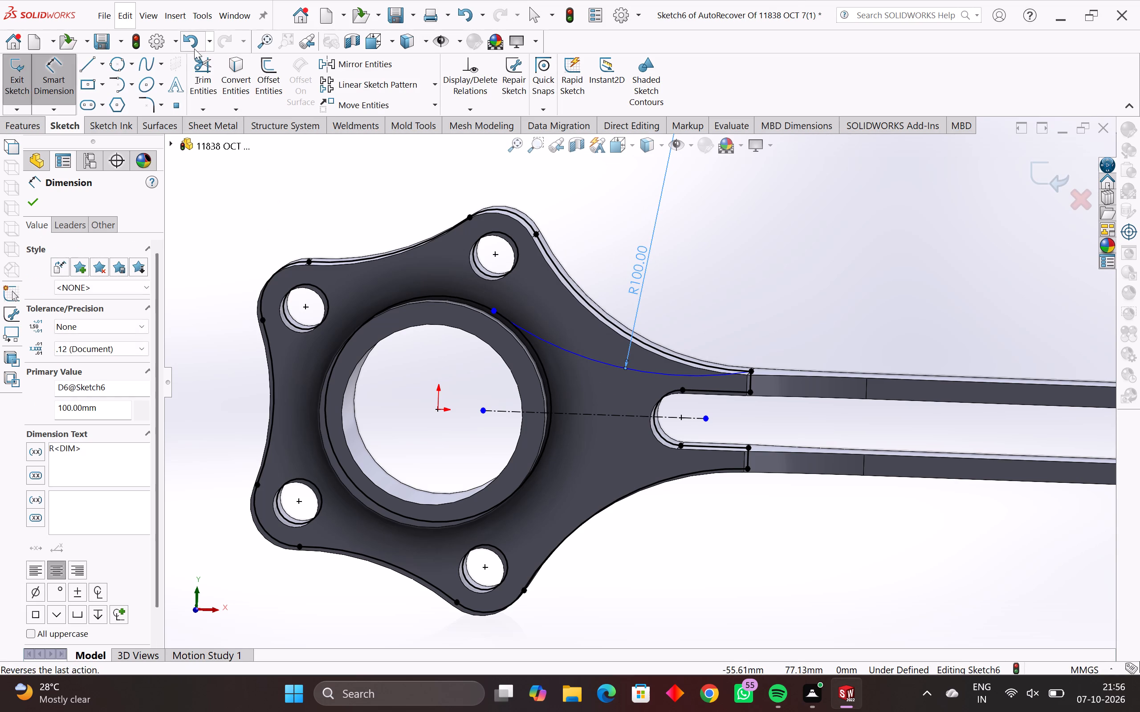
Mirror the R100 arc about the horizontal construction centerline, keeping the original.
middle_click_drag(449, 271, 436, 249)
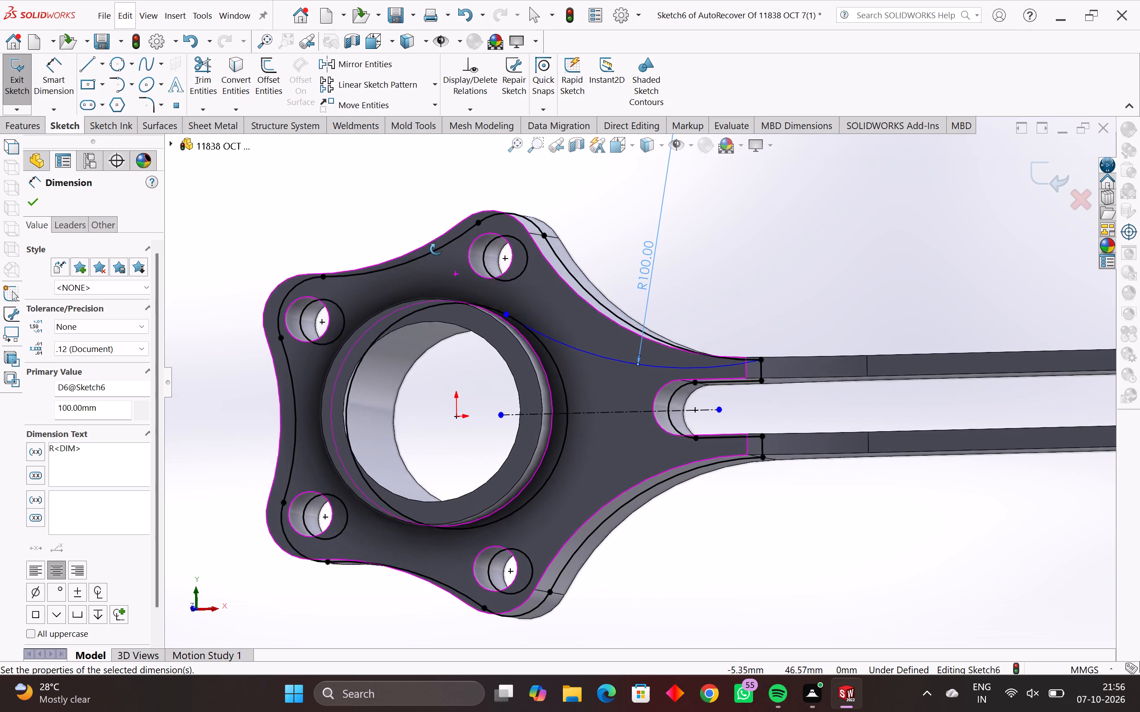
middle_click_drag(436, 249, 436, 246)
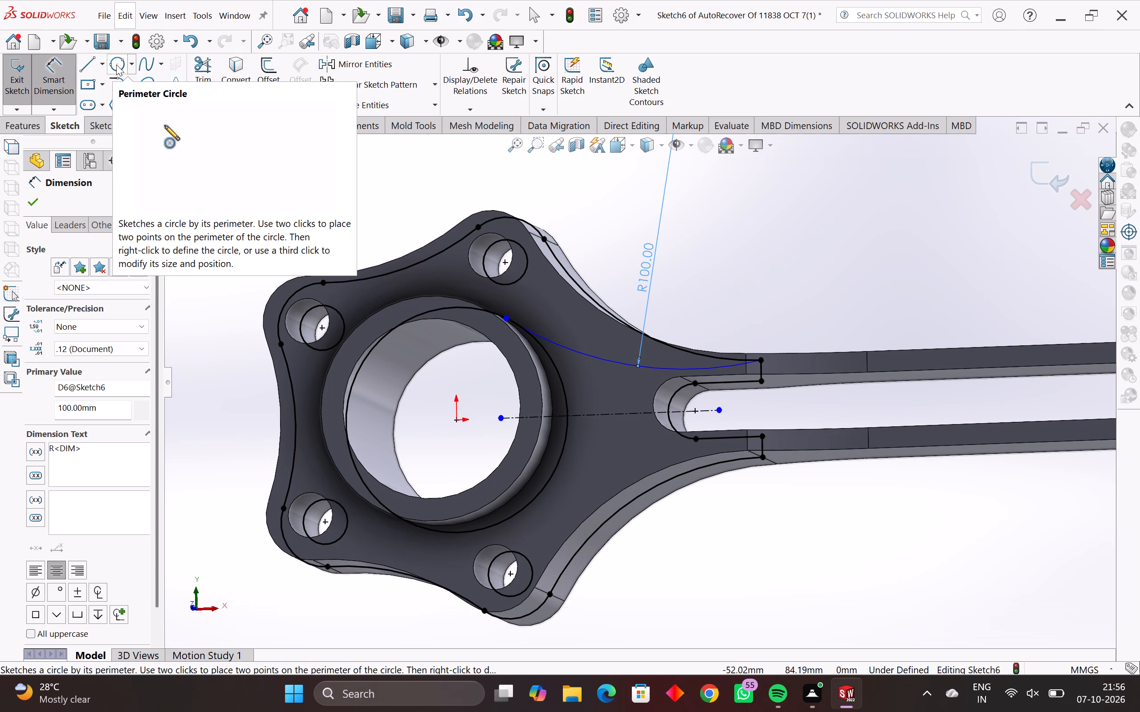
left_click(341, 64)
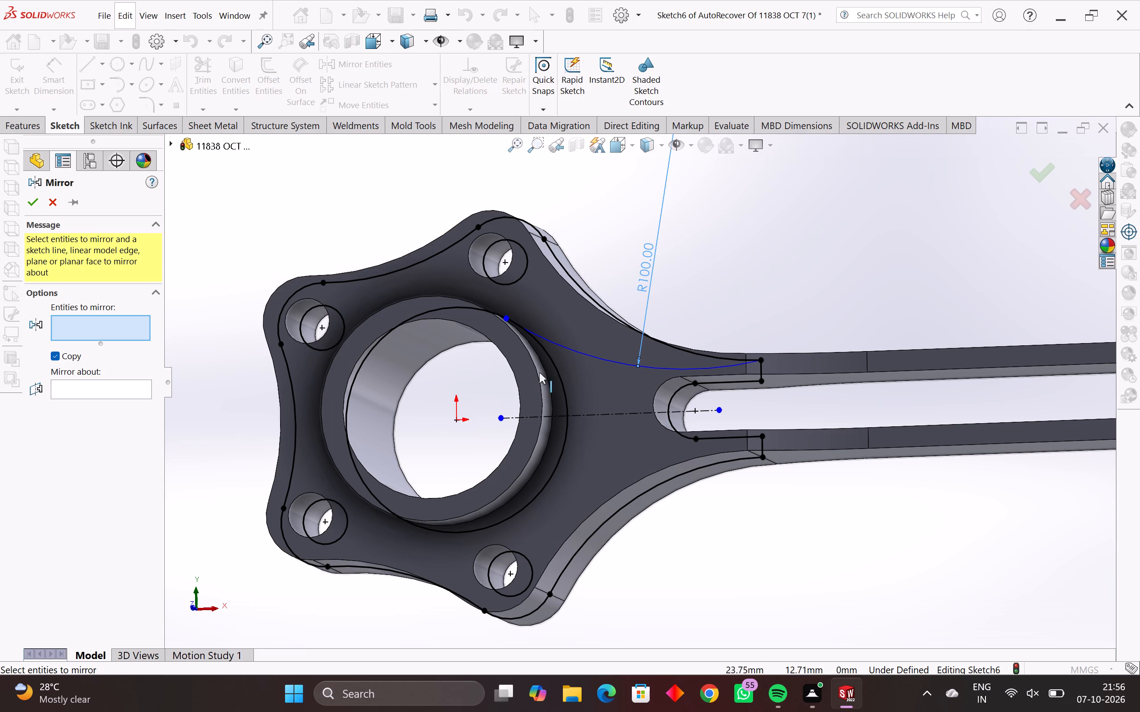
left_click(595, 359)
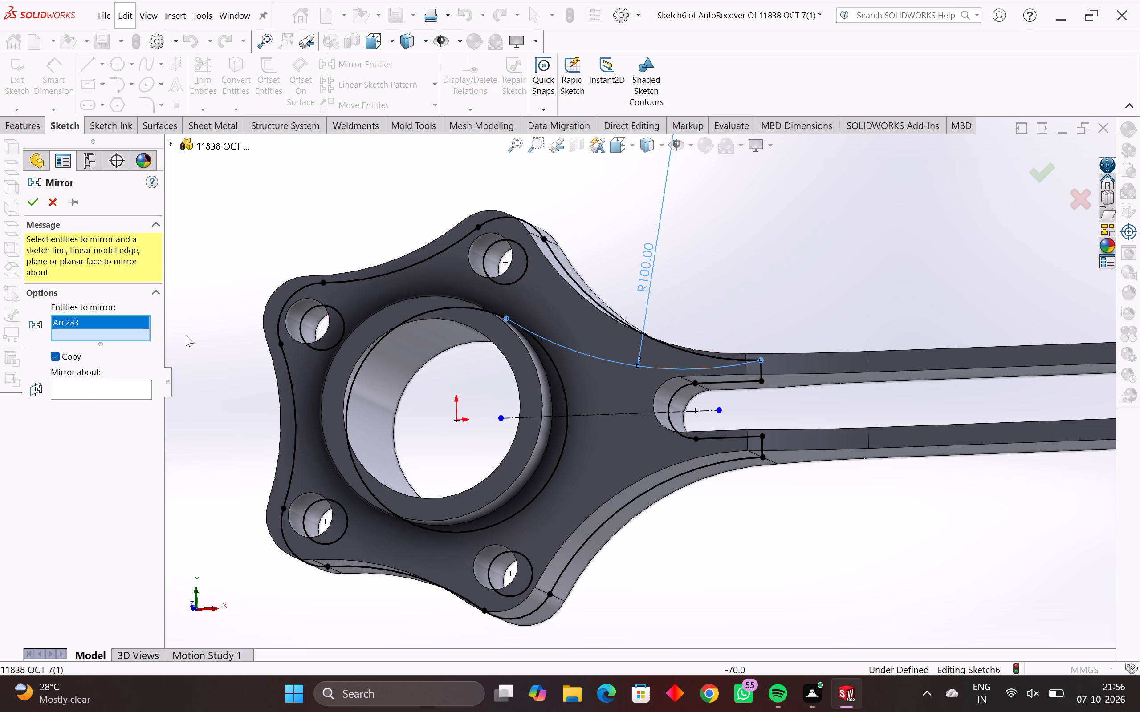
left_click(78, 393)
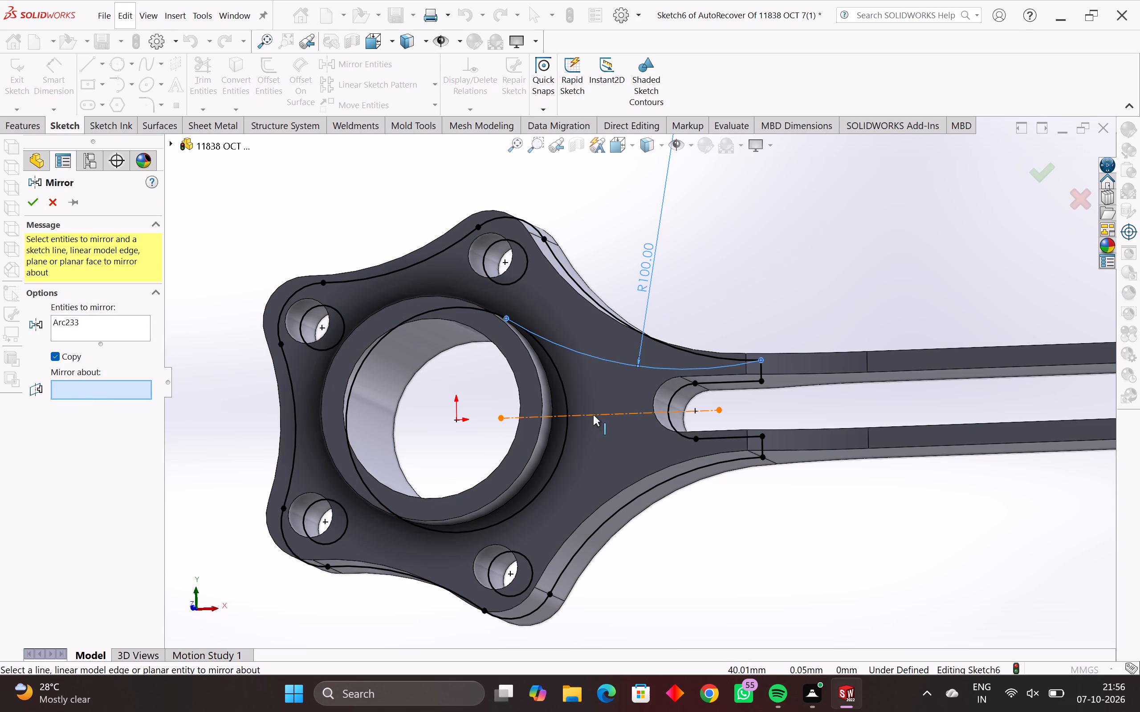
left_click(593, 415)
middle_click_drag(598, 460, 607, 494)
key("Return")
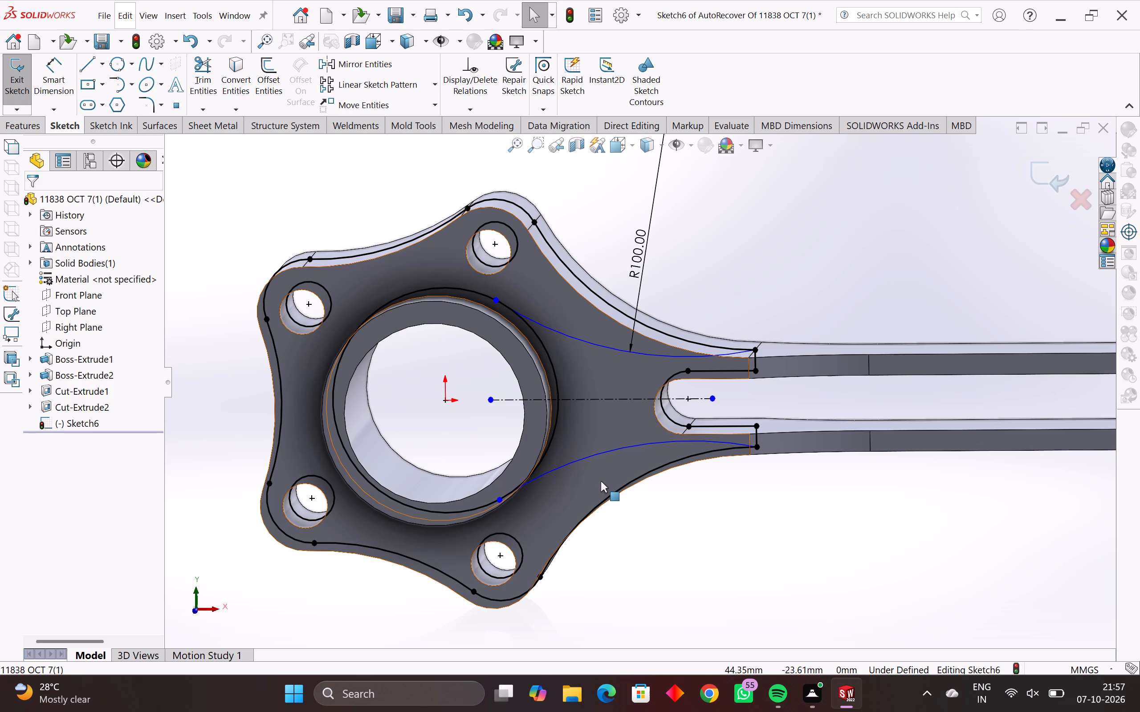
Fully define the Front Plane sketch by selecting all its entities and calculating the missing relations and dimensions.
middle_click_drag(598, 478, 600, 489)
middle_click_drag(600, 489, 624, 585)
middle_click_drag(603, 525, 613, 546)
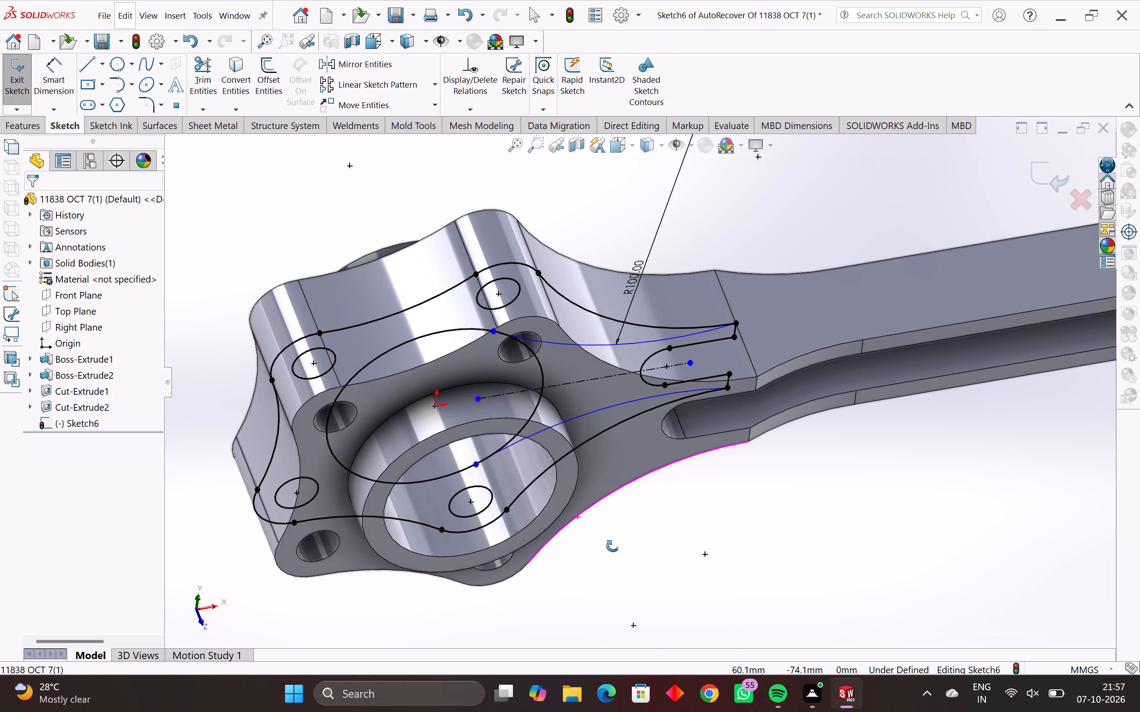
middle_click_drag(613, 546, 603, 547)
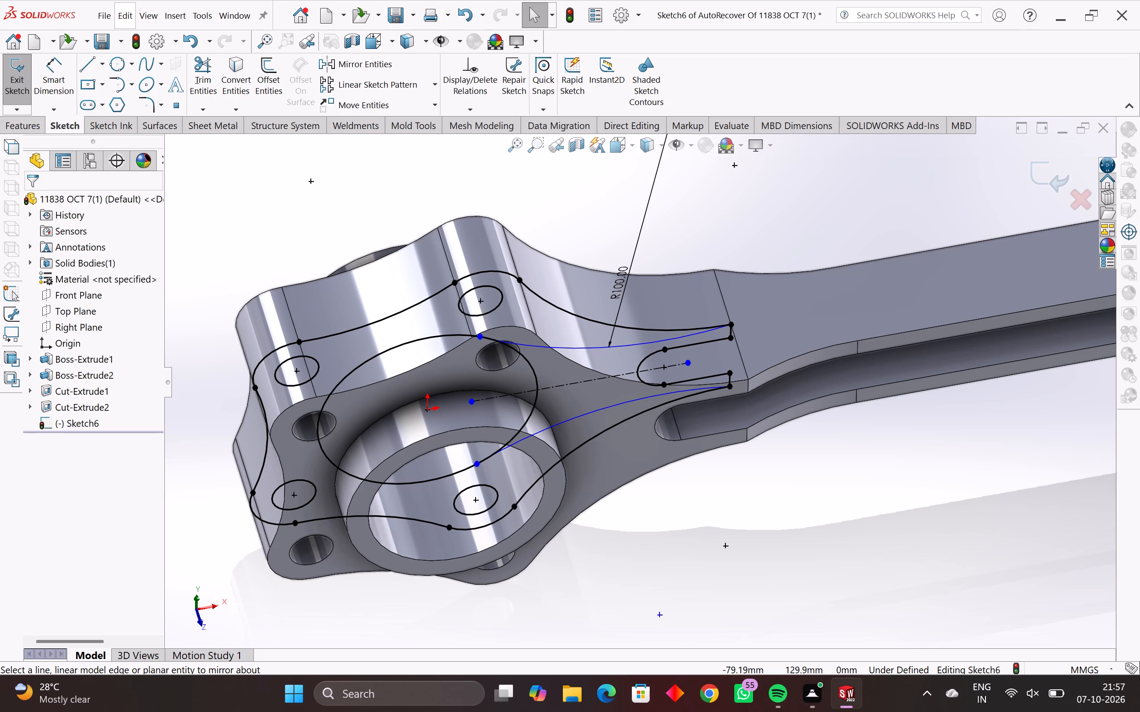
scroll(476, 351, "down", 2)
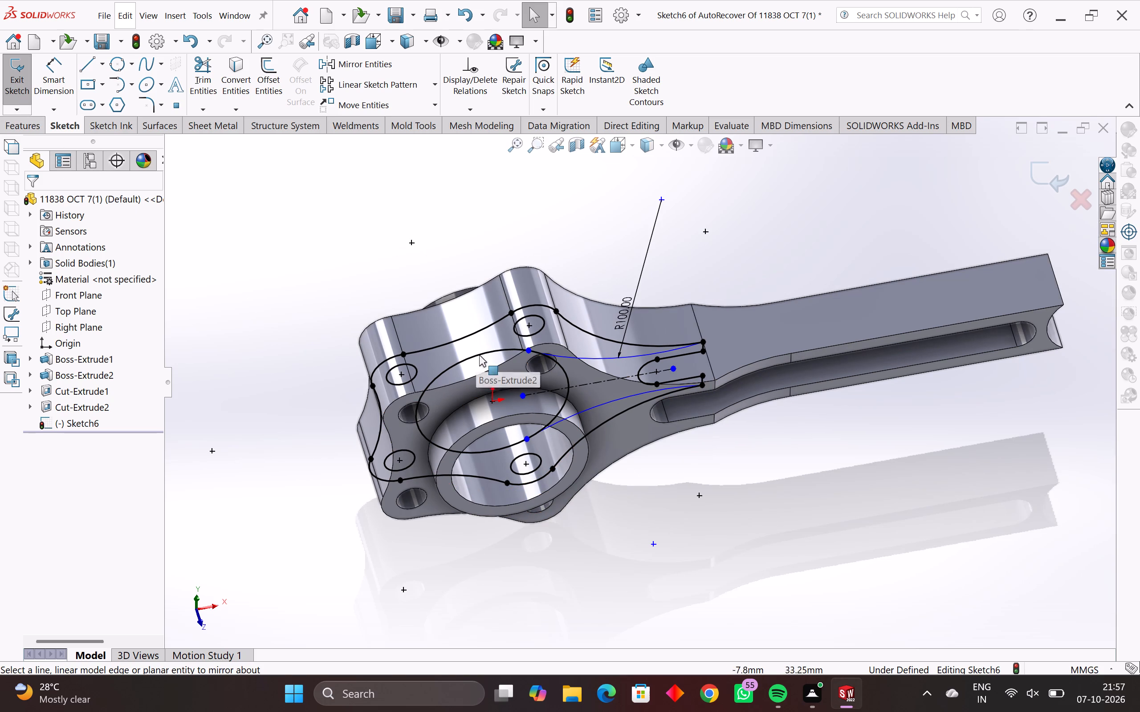
left_click_drag(810, 231, 379, 584)
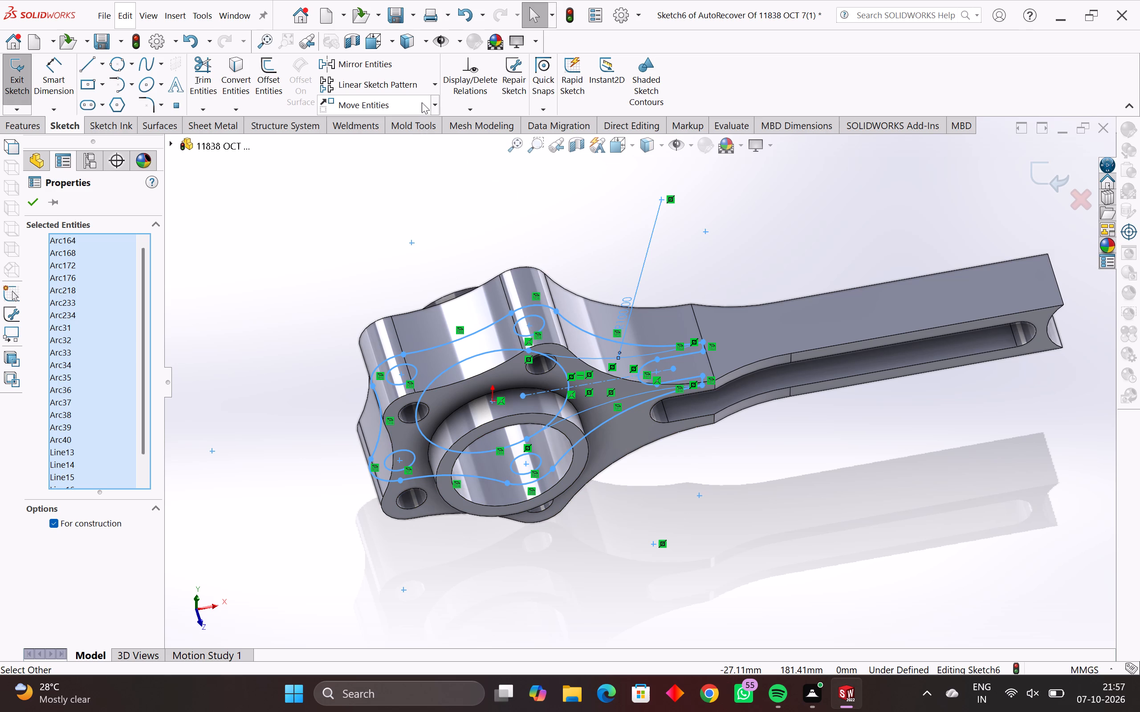
left_click(464, 107)
left_click(493, 169)
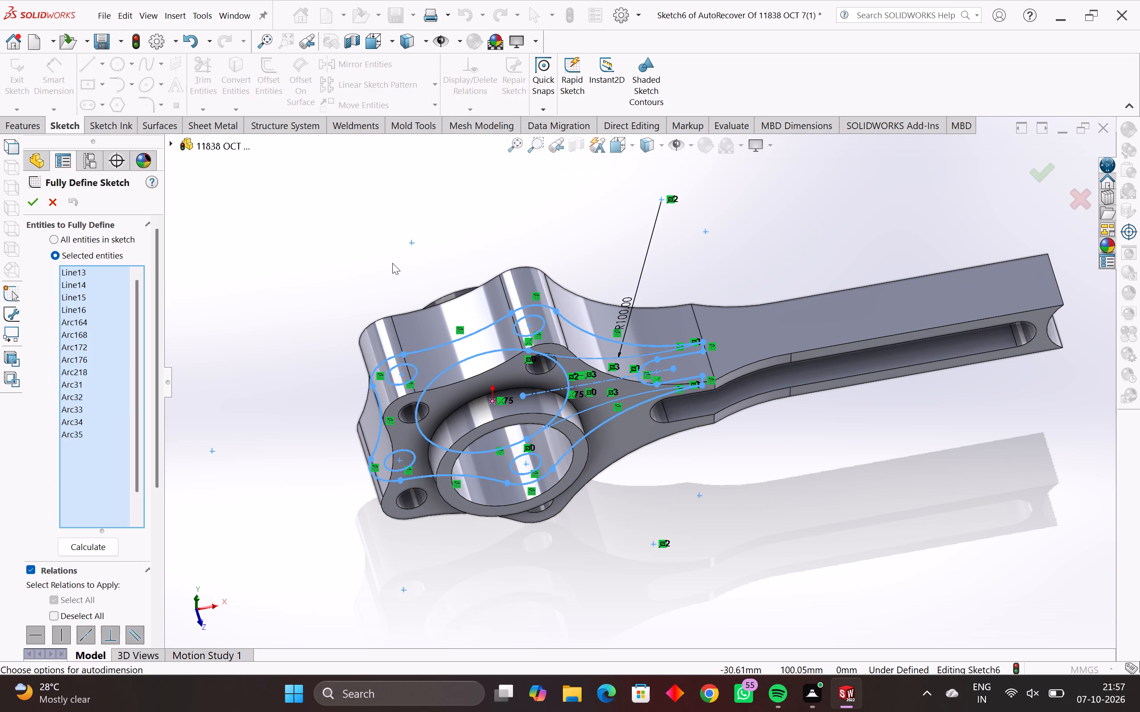
left_click(106, 548)
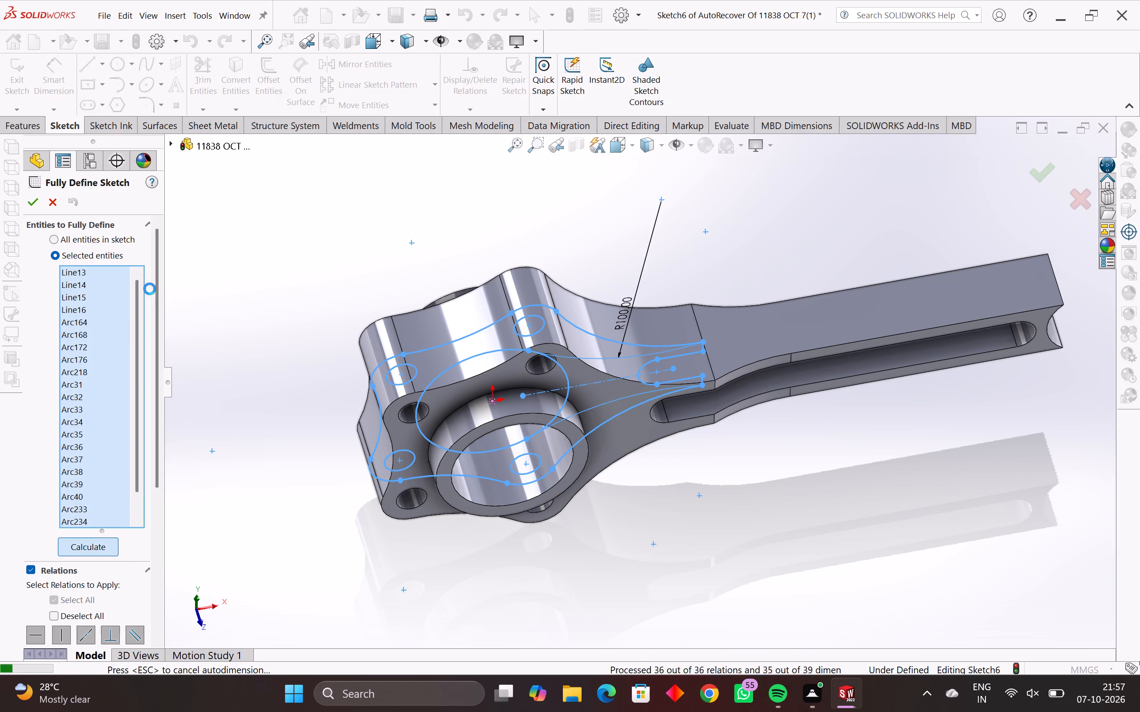
left_click(35, 205)
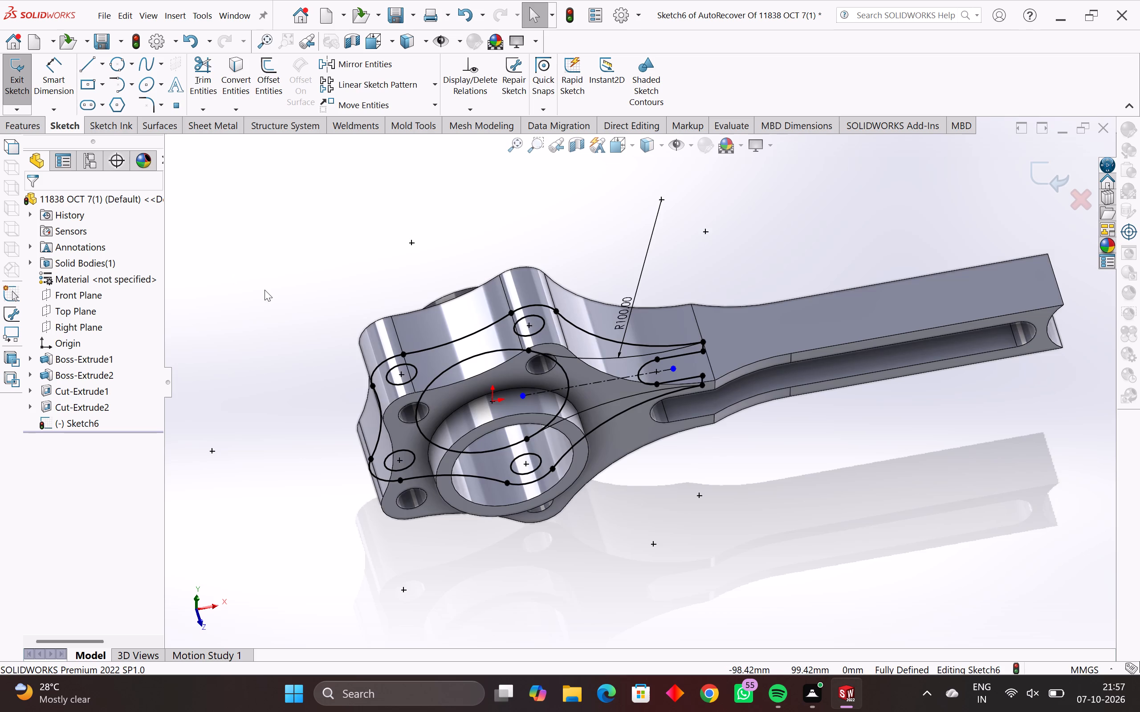
Set up an extruded cut from the sketch, Mid Plane at 28 mm depth, with the lugged flange outline as its contour.
middle_click_drag(265, 290, 252, 244)
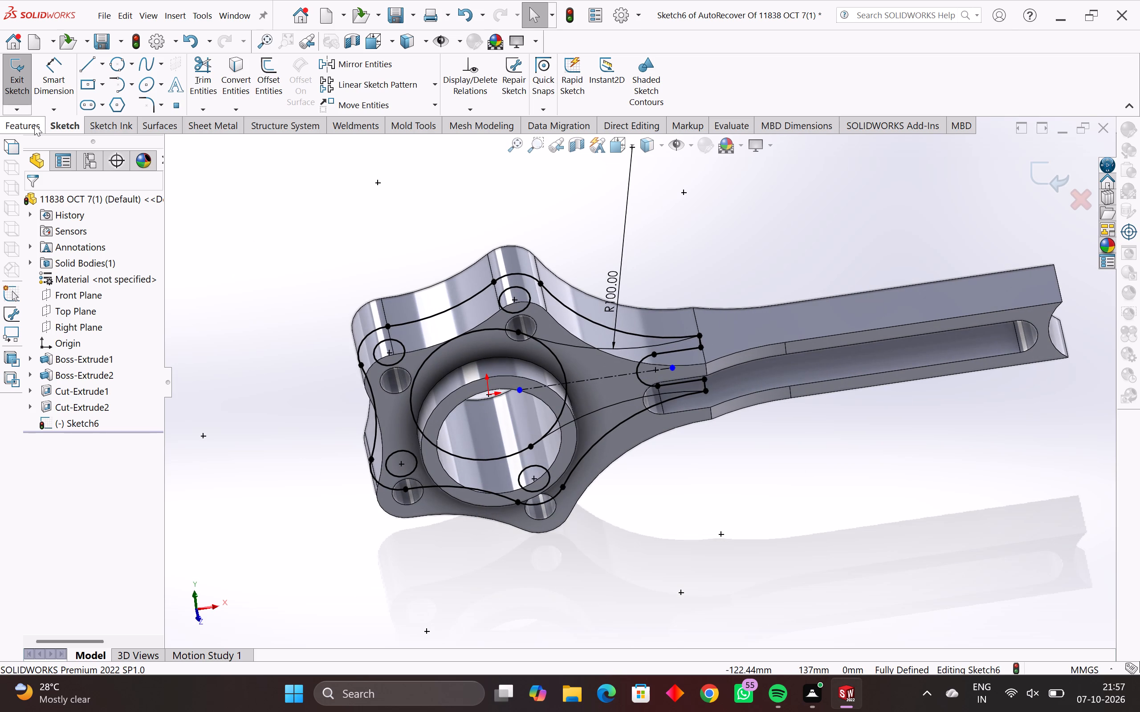
left_click(34, 125)
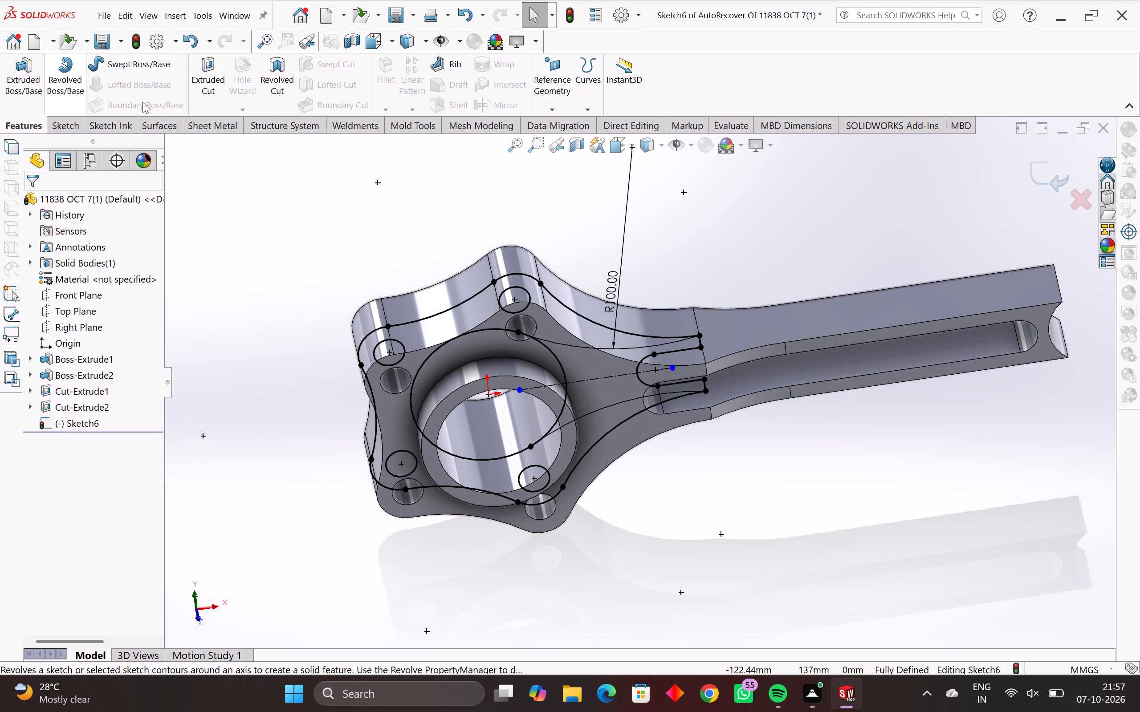
left_click(214, 69)
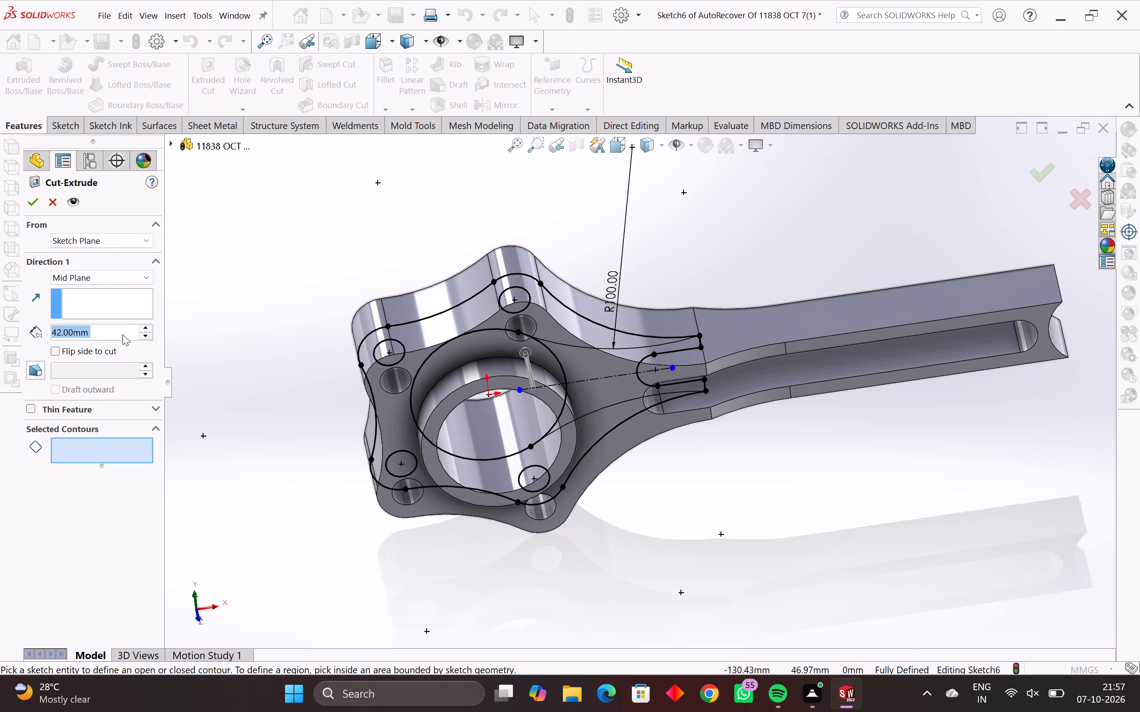
middle_click_drag(367, 392, 383, 440)
left_click_drag(106, 334, 104, 335)
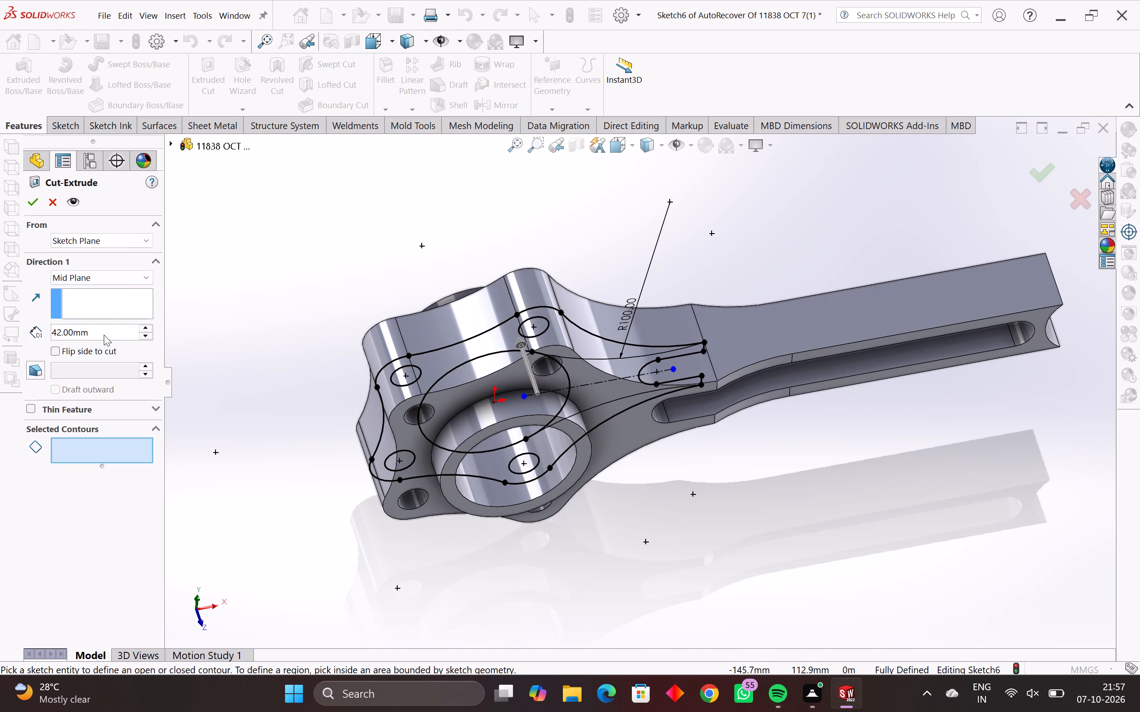
left_click_drag(104, 335, 48, 336)
type("28")
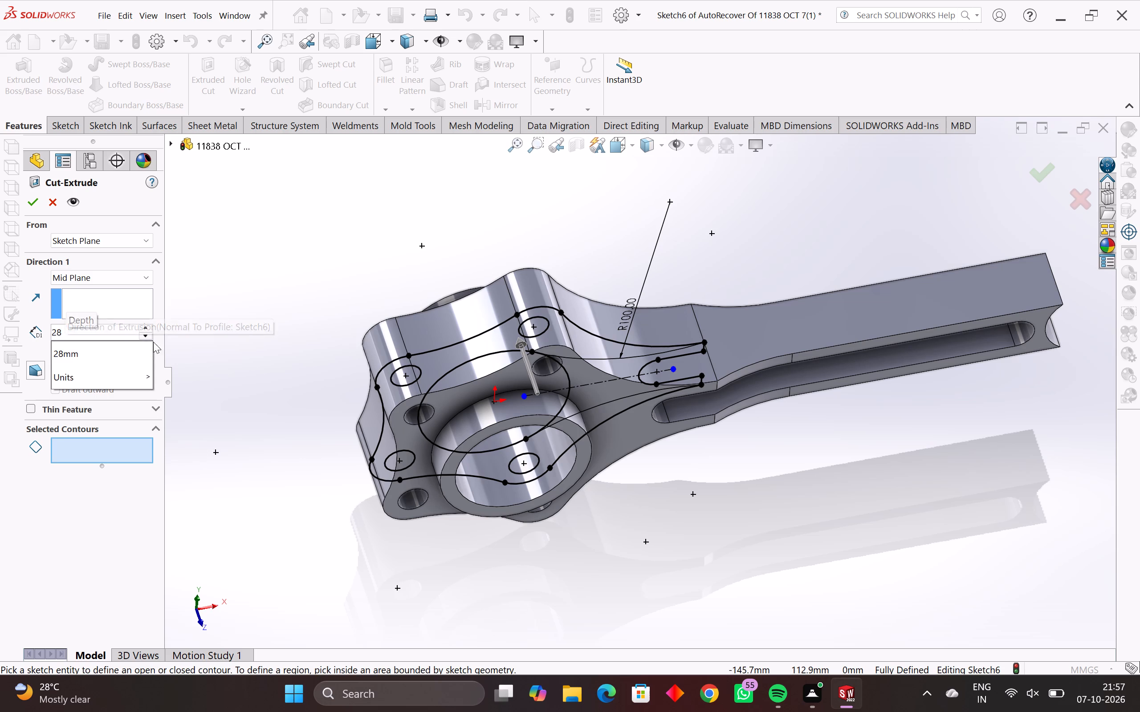
left_click(229, 324)
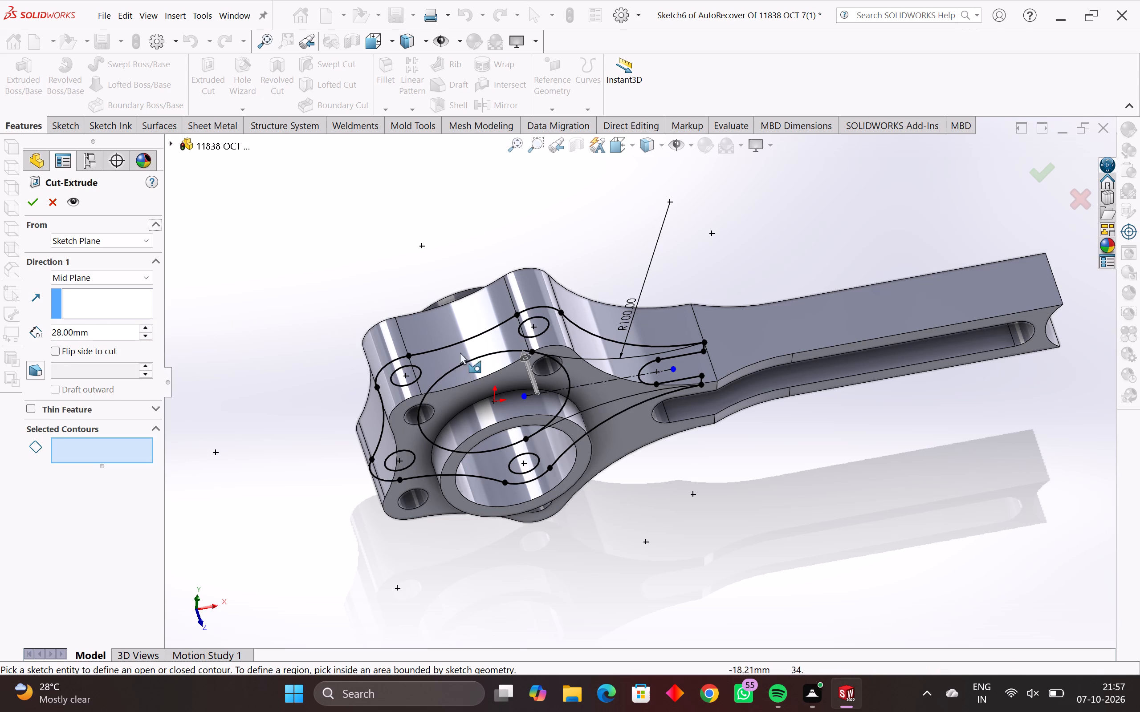
left_click(485, 332)
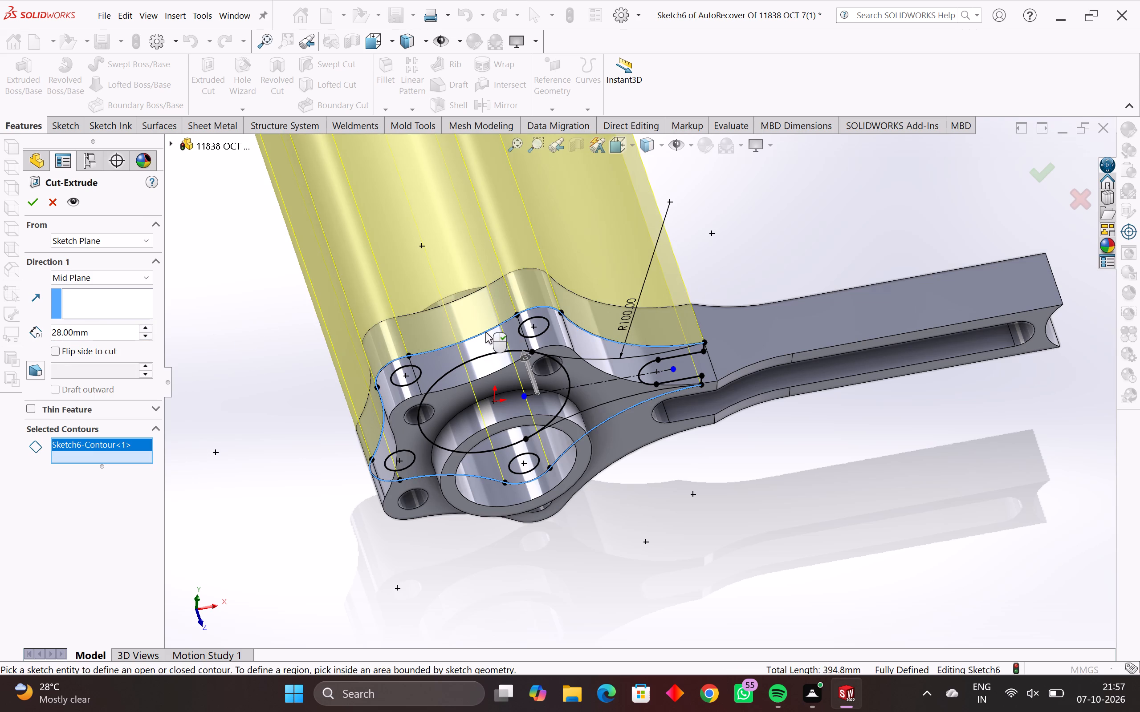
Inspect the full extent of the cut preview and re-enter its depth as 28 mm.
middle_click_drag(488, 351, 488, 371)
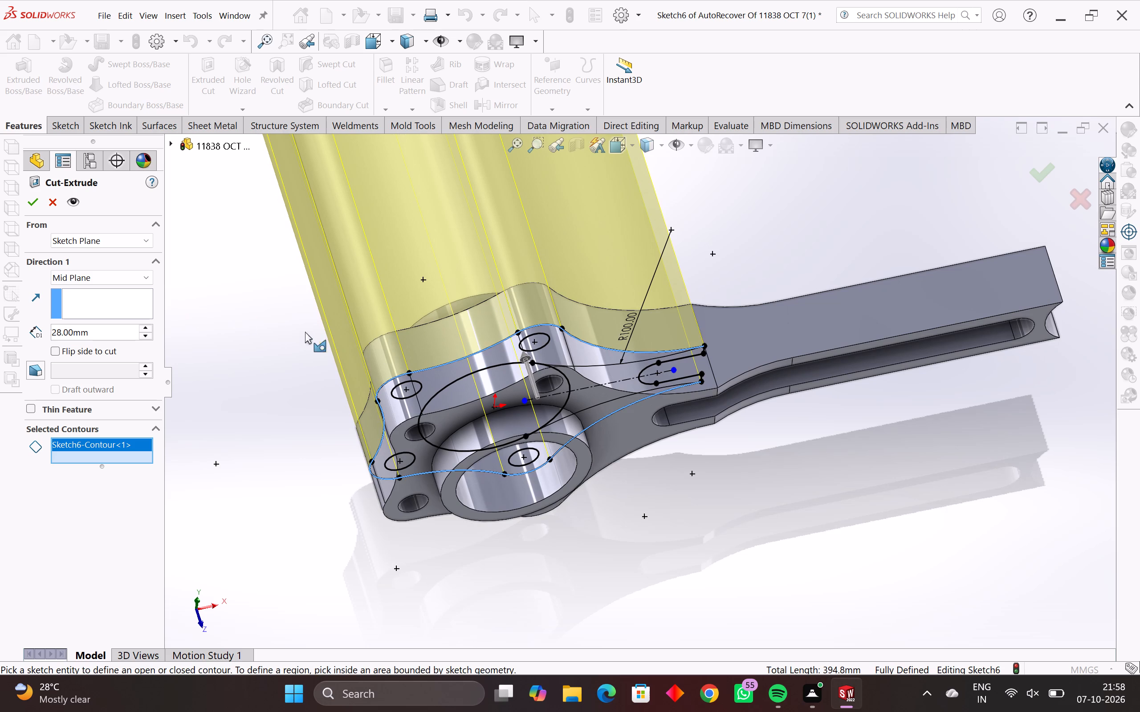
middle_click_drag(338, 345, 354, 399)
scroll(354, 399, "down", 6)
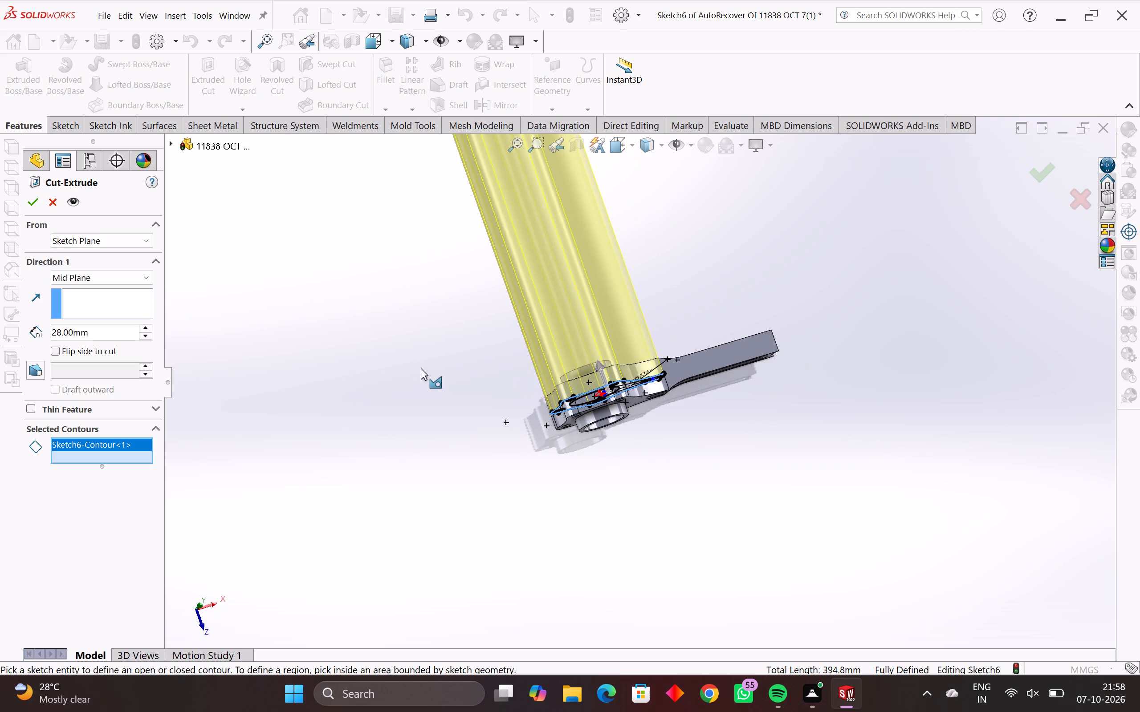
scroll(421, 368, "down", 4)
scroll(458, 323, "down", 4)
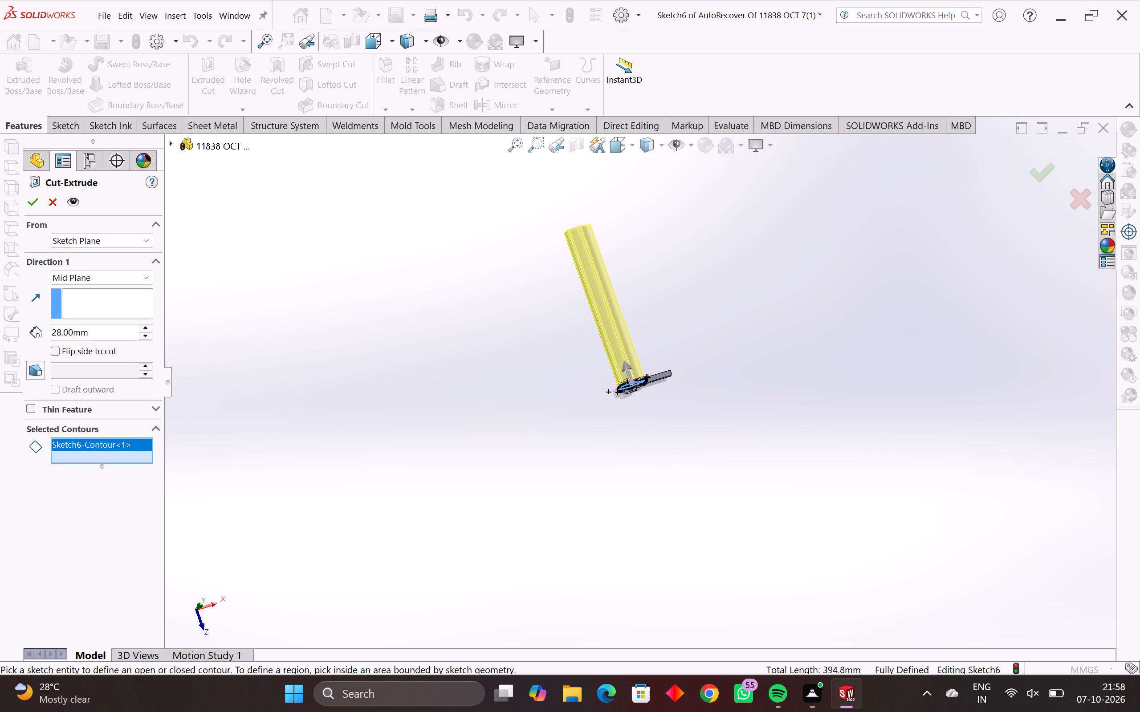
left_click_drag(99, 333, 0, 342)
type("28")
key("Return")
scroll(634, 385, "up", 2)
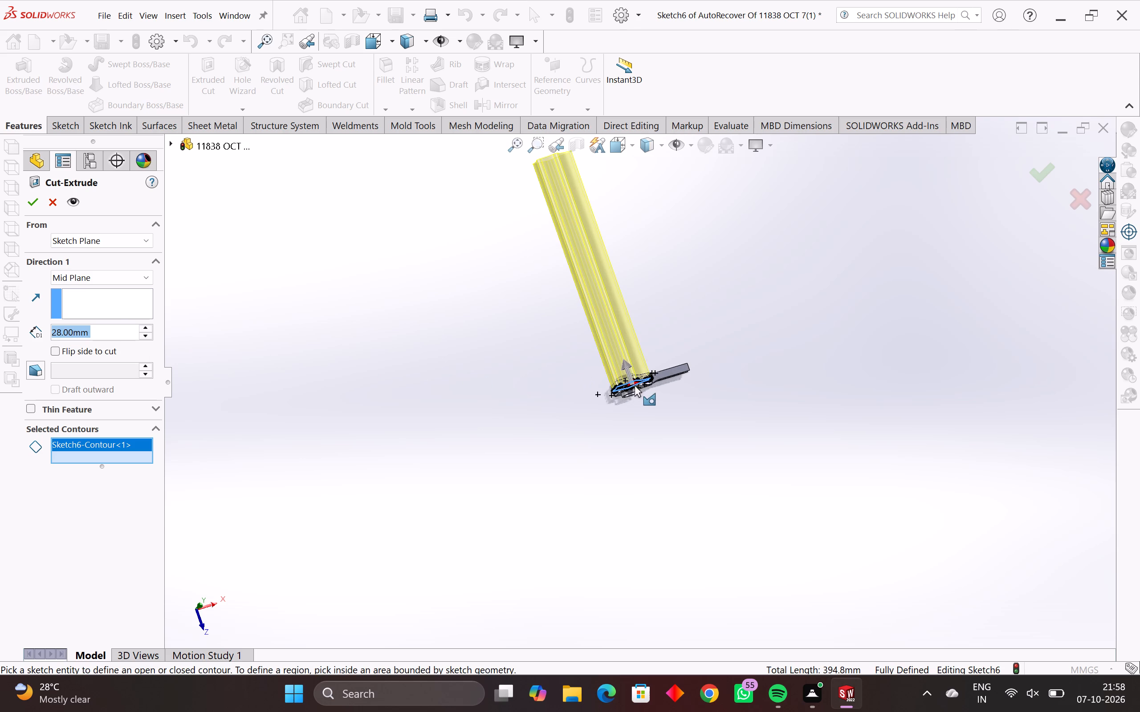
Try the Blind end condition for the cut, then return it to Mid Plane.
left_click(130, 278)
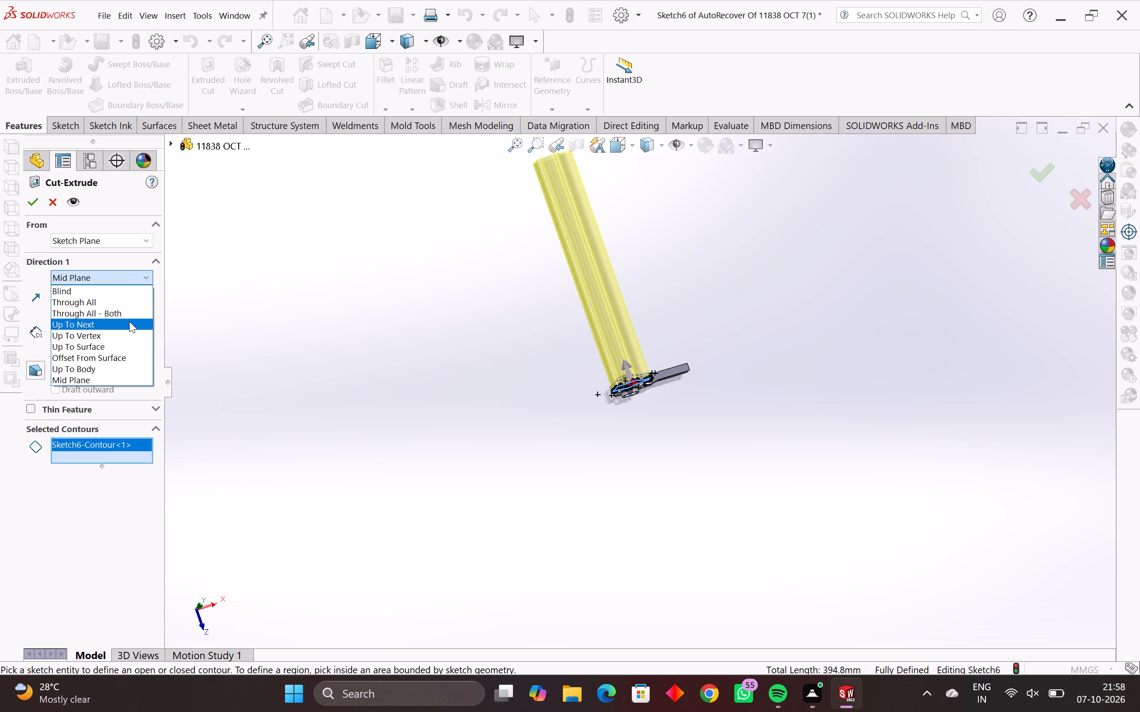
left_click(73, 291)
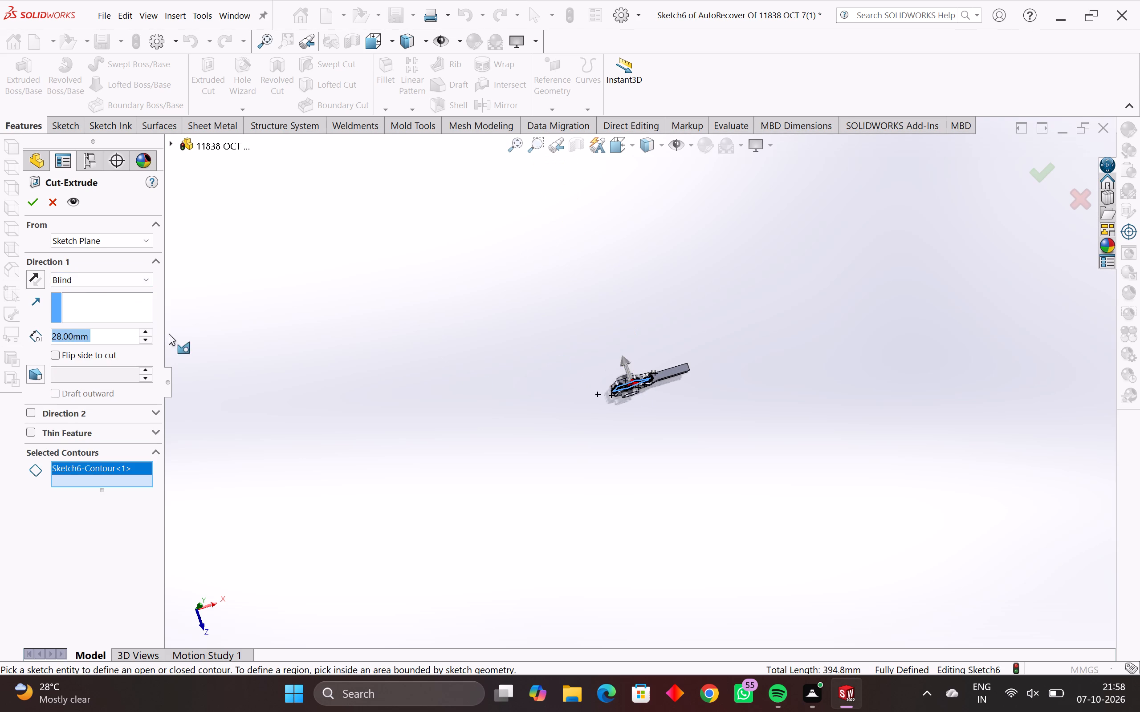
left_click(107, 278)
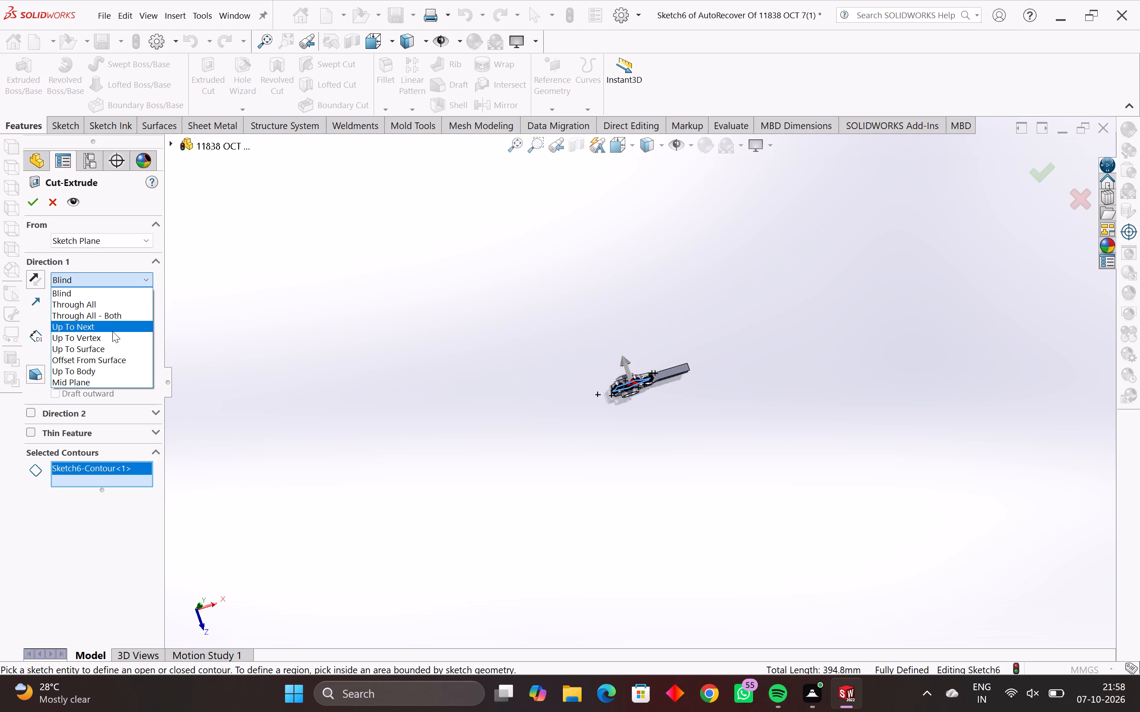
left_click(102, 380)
Examine the Mid Plane cut preview around the flange, ring and arm from several angles.
scroll(571, 402, "up", 1)
middle_click_drag(571, 402, 546, 394)
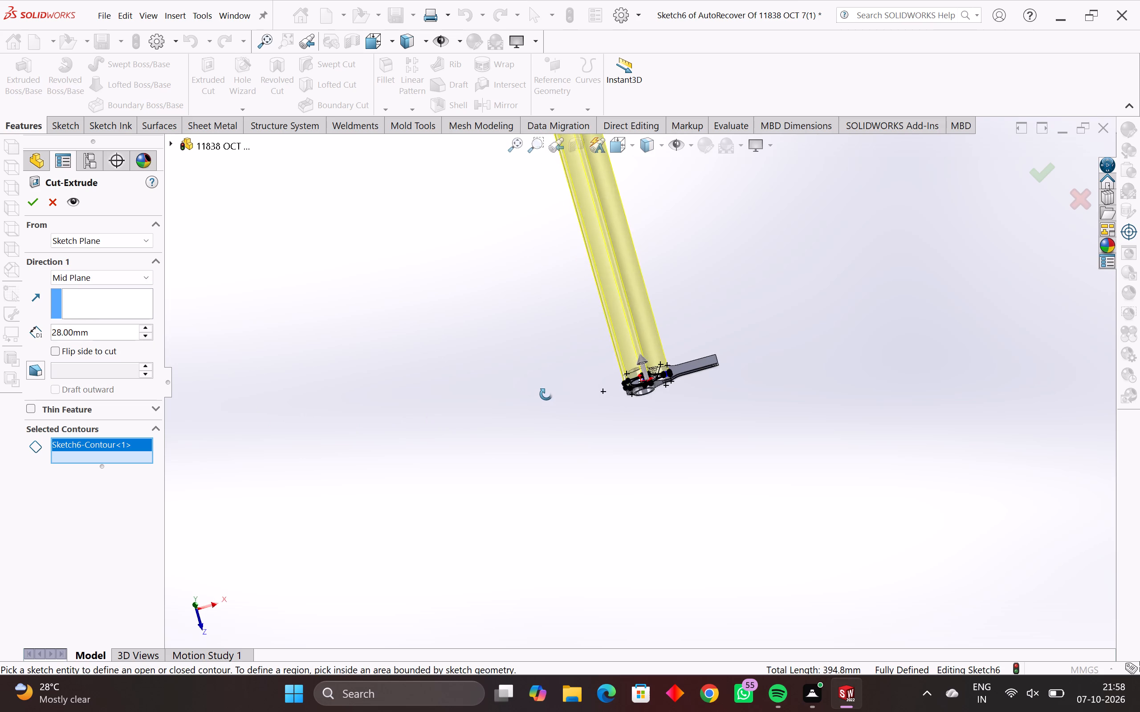
middle_click_drag(546, 394, 573, 364)
scroll(644, 390, "up", 5)
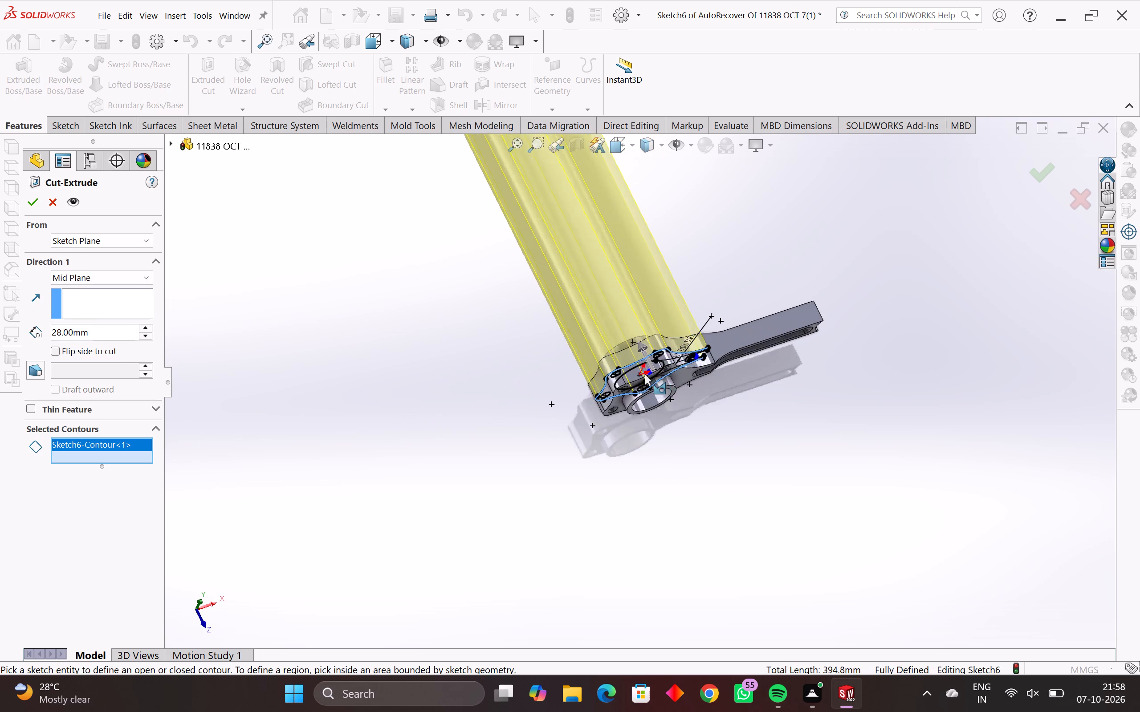
scroll(645, 374, "up", 8)
middle_click_drag(644, 358, 692, 410)
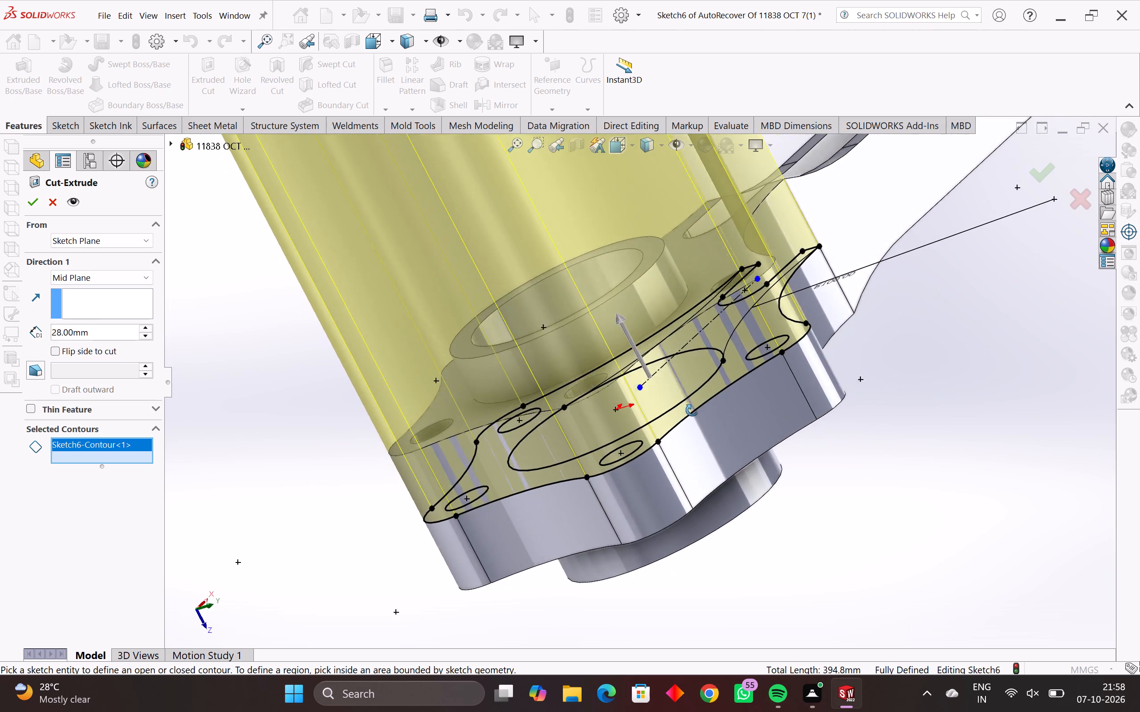
middle_click_drag(692, 410, 695, 511)
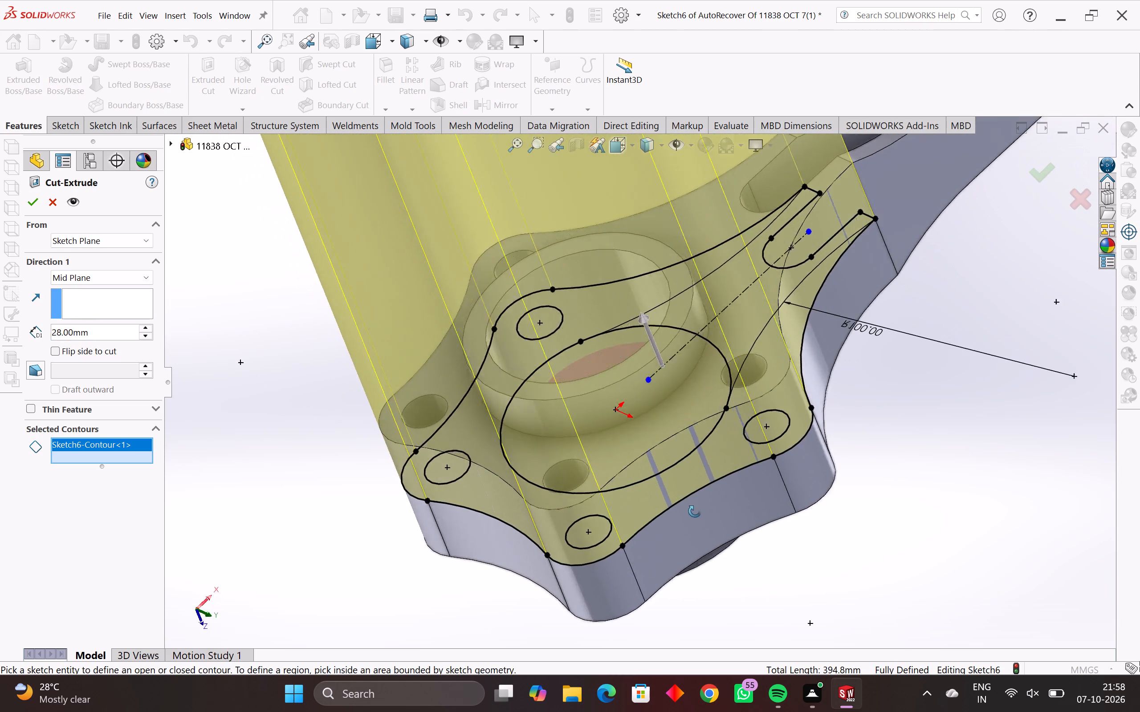
middle_click_drag(695, 511, 636, 507)
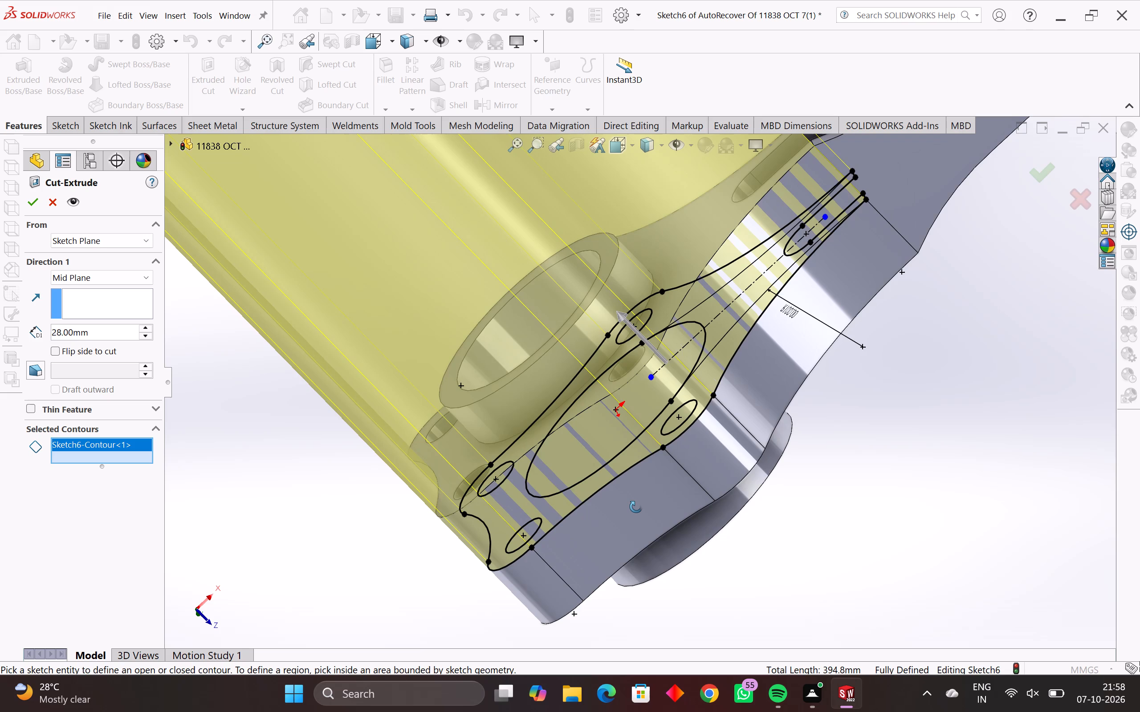
middle_click_drag(636, 507, 625, 493)
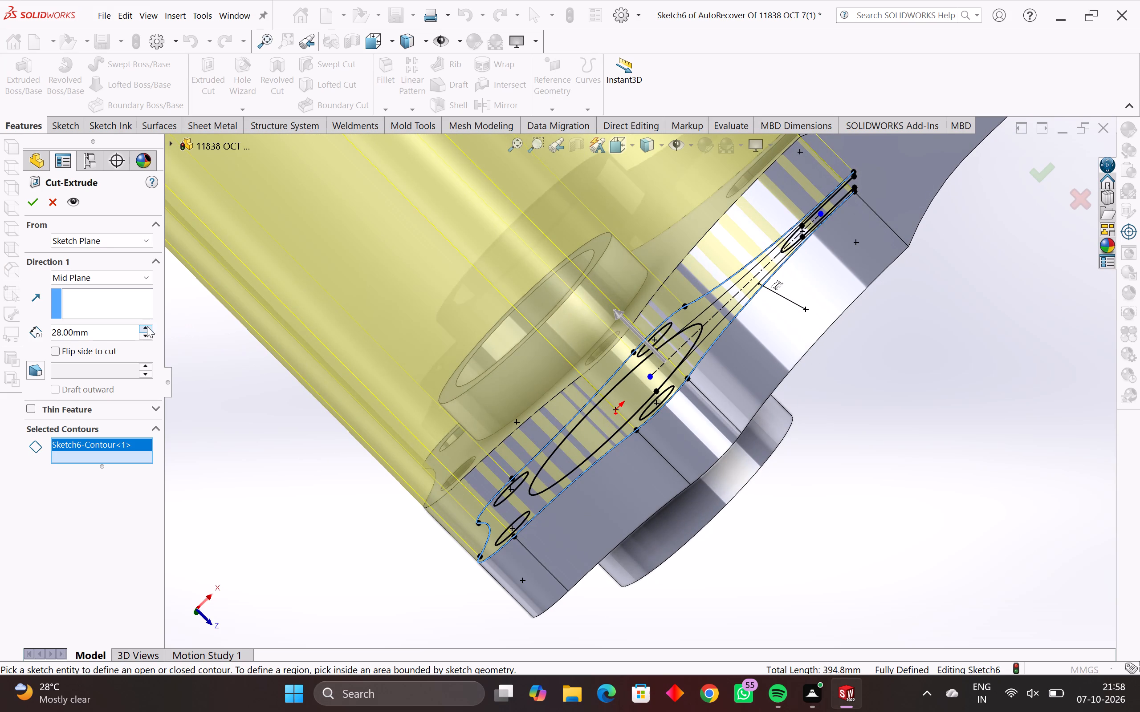
Reduce the Mid Plane cut depth to 8 mm.
left_click(149, 335)
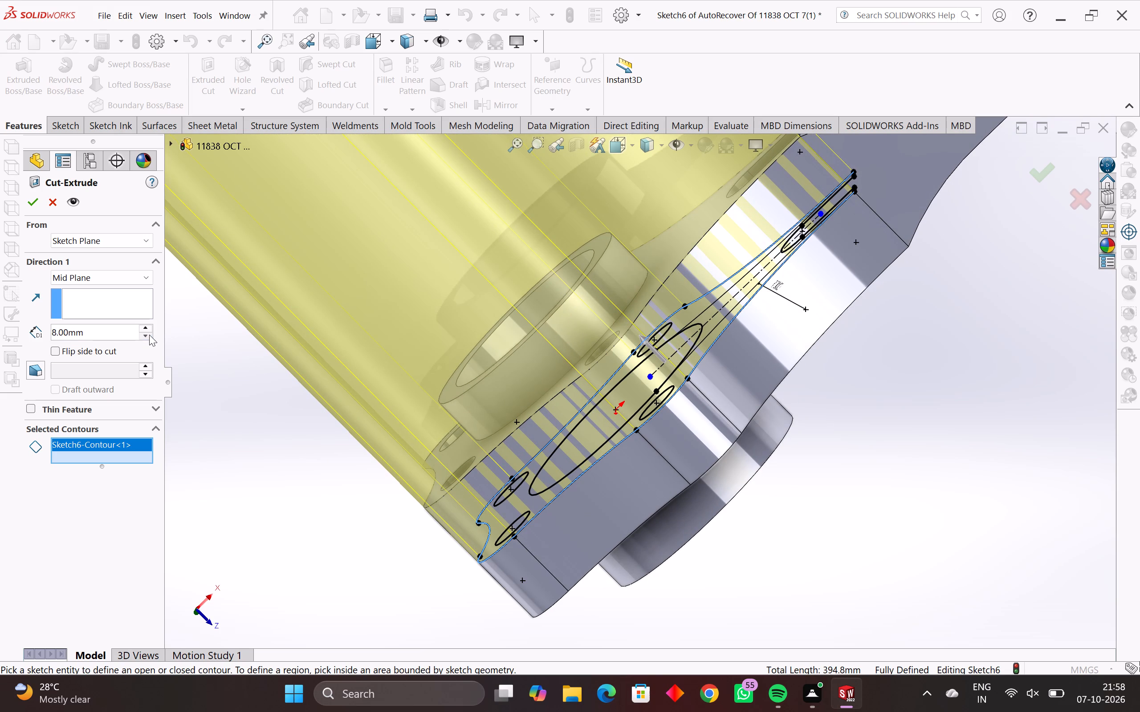
left_click(149, 335)
double_click(149, 335)
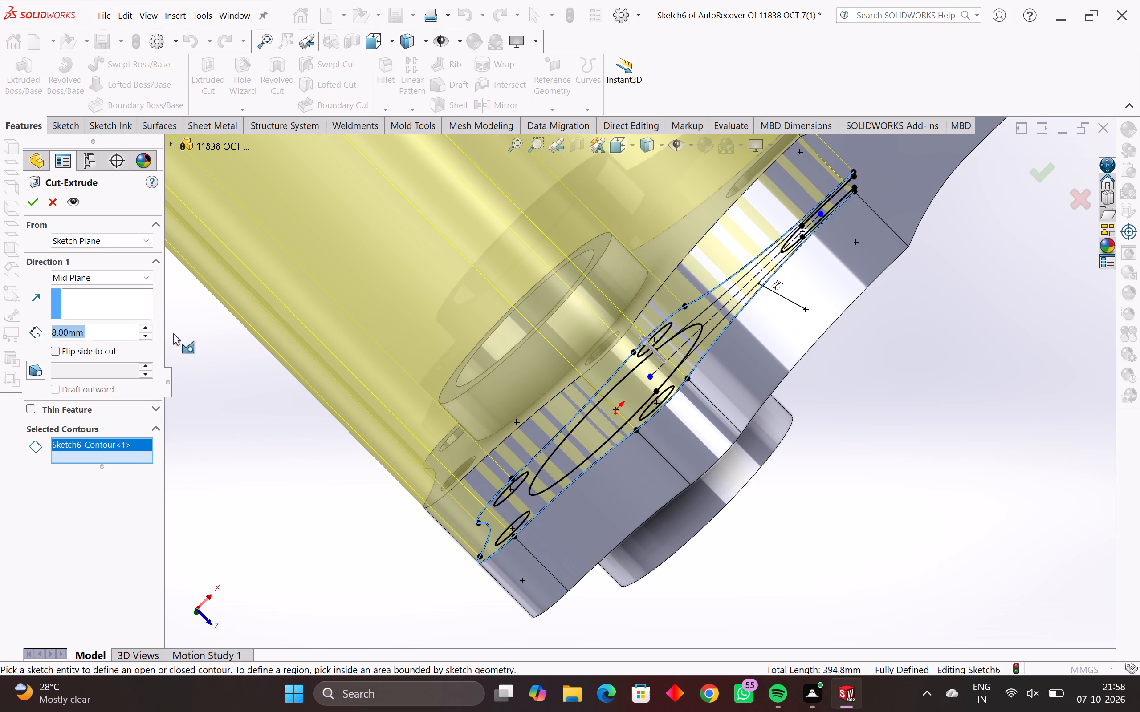
Add a sketch region between the ring and arm to the cut's selected contours.
scroll(341, 288, "down", 9)
scroll(168, 321, "down", 3)
scroll(375, 309, "down", 3)
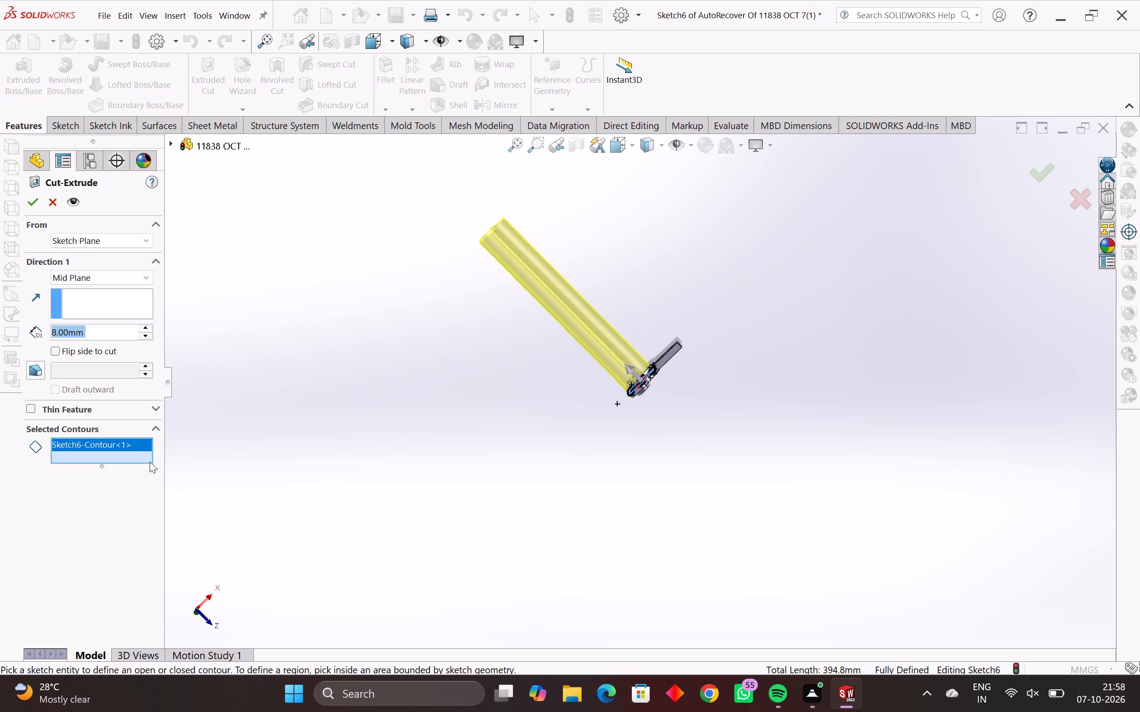
left_click(128, 453)
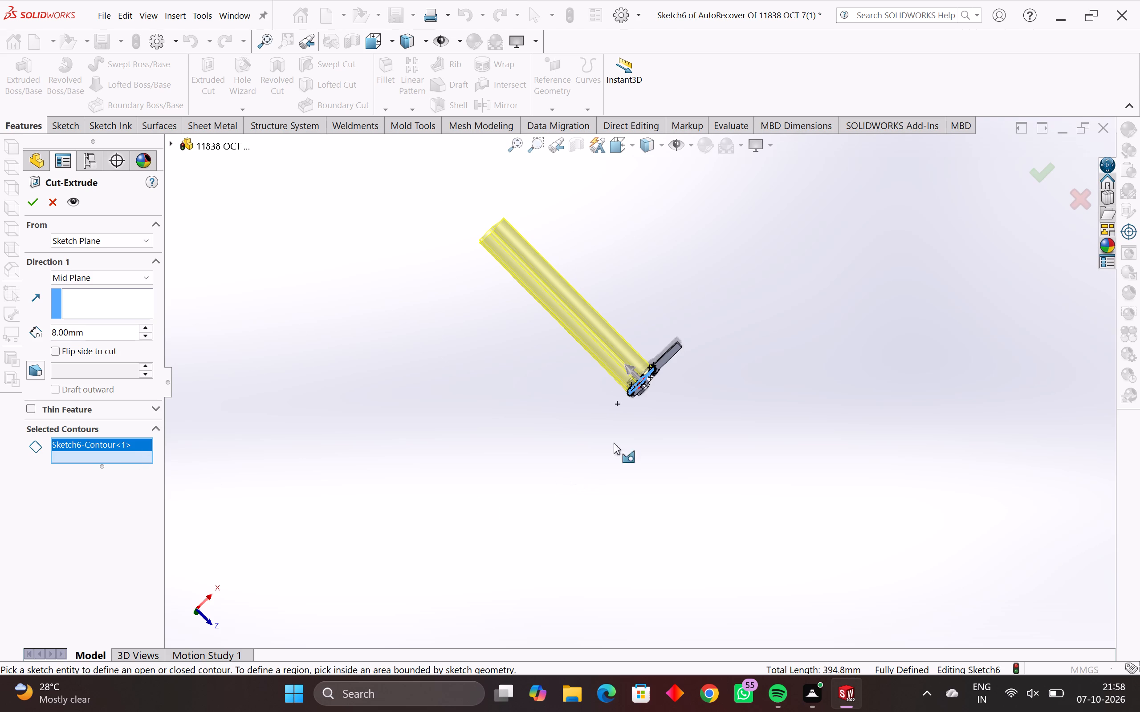
scroll(637, 392, "up", 8)
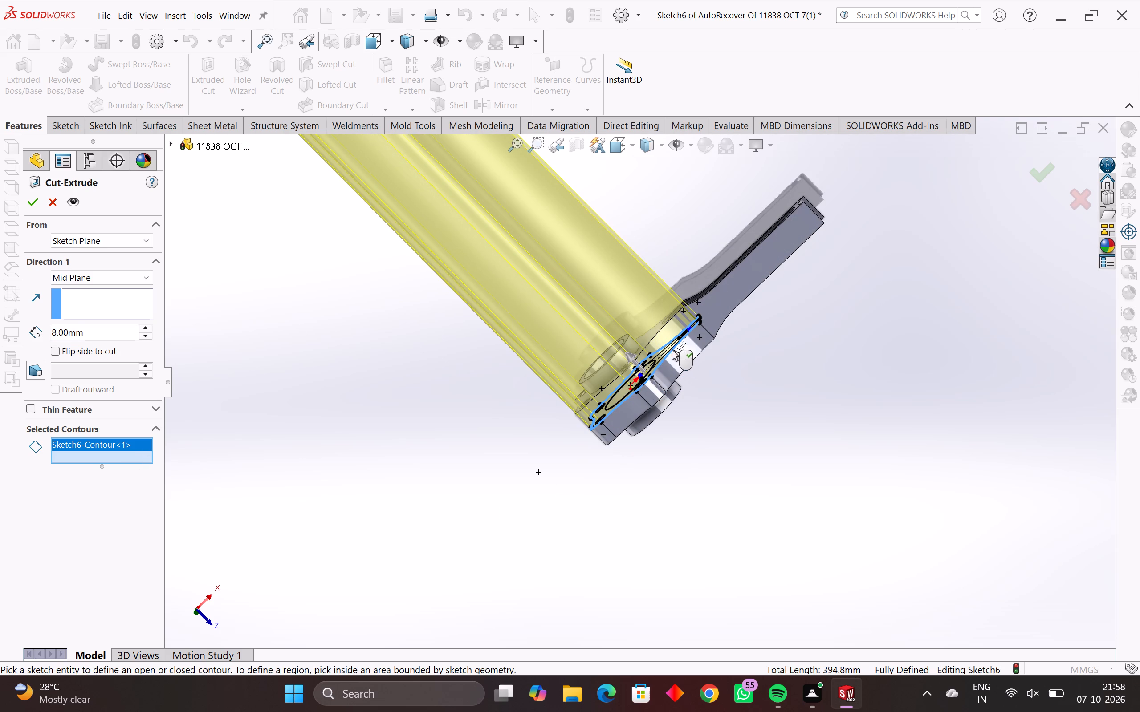
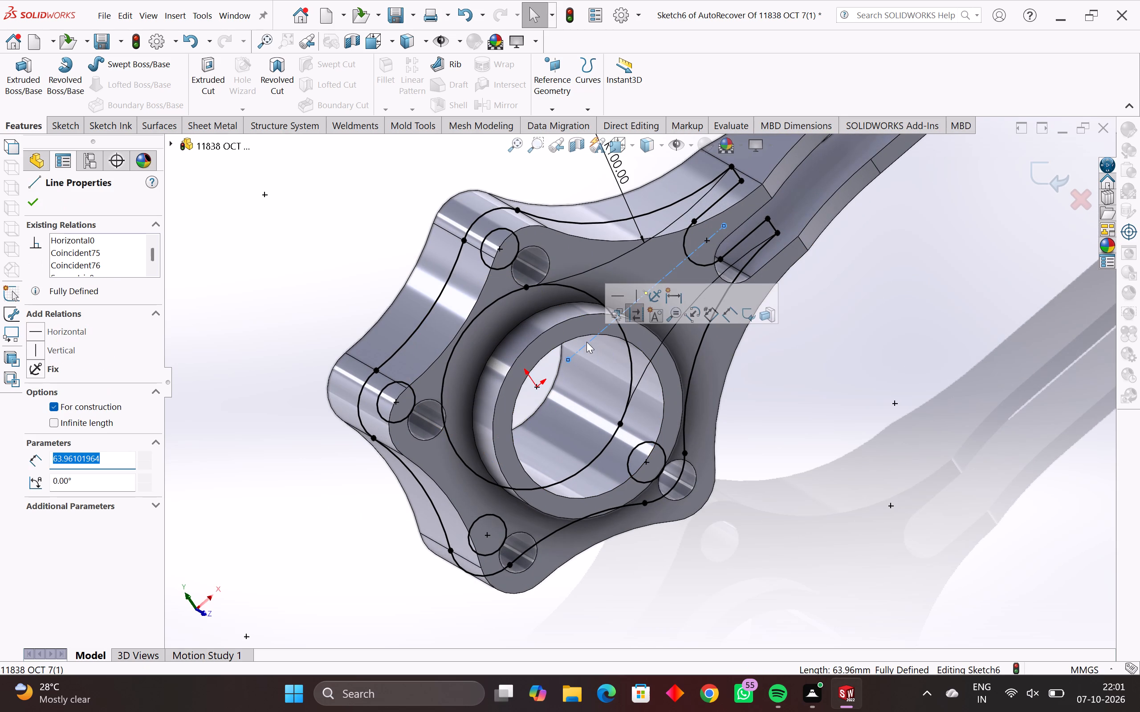
Delete the selected construction line that crosses the hub in the sketch.
key("Delete")
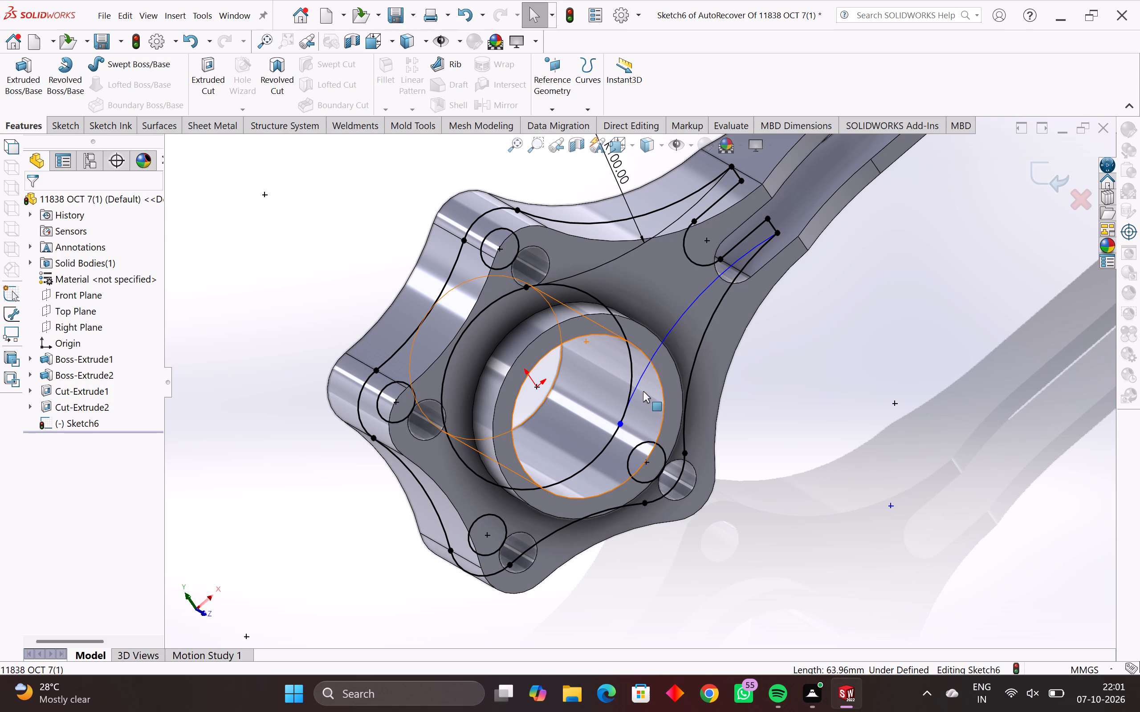
Fully define the sketch entities around the hub flange and slot, calculating relations and dimensions for the selected entities only.
scroll(633, 382, "down", 2)
left_click_drag(740, 173, 594, 537)
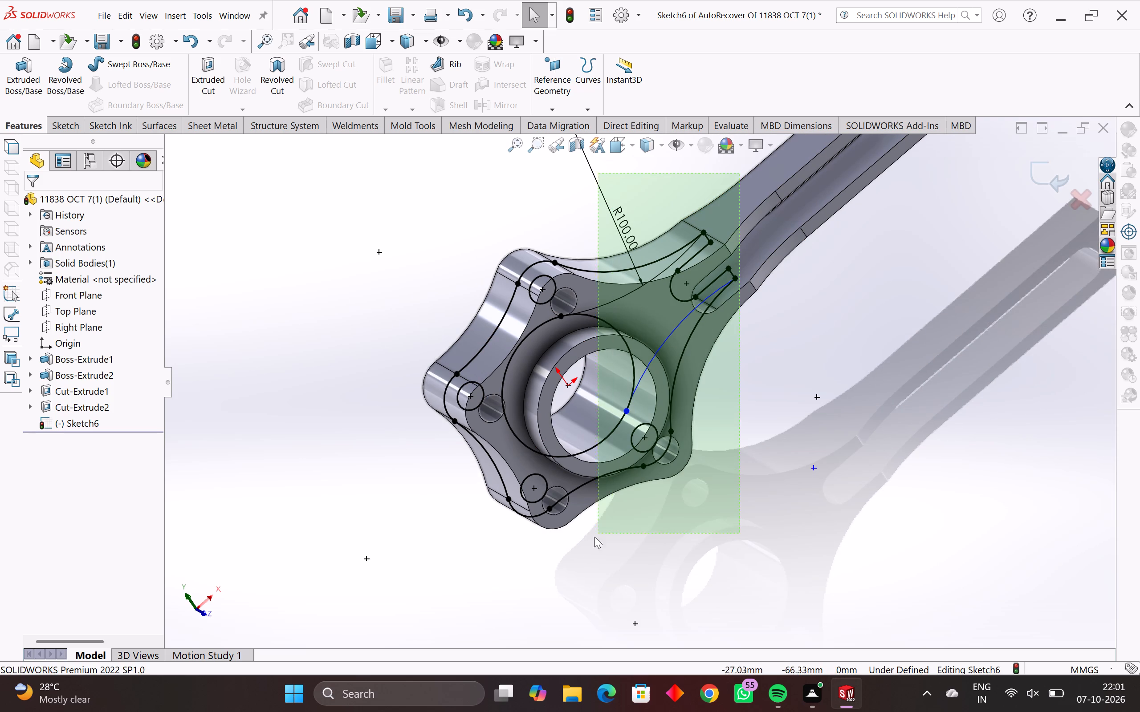
left_click_drag(594, 537, 536, 572)
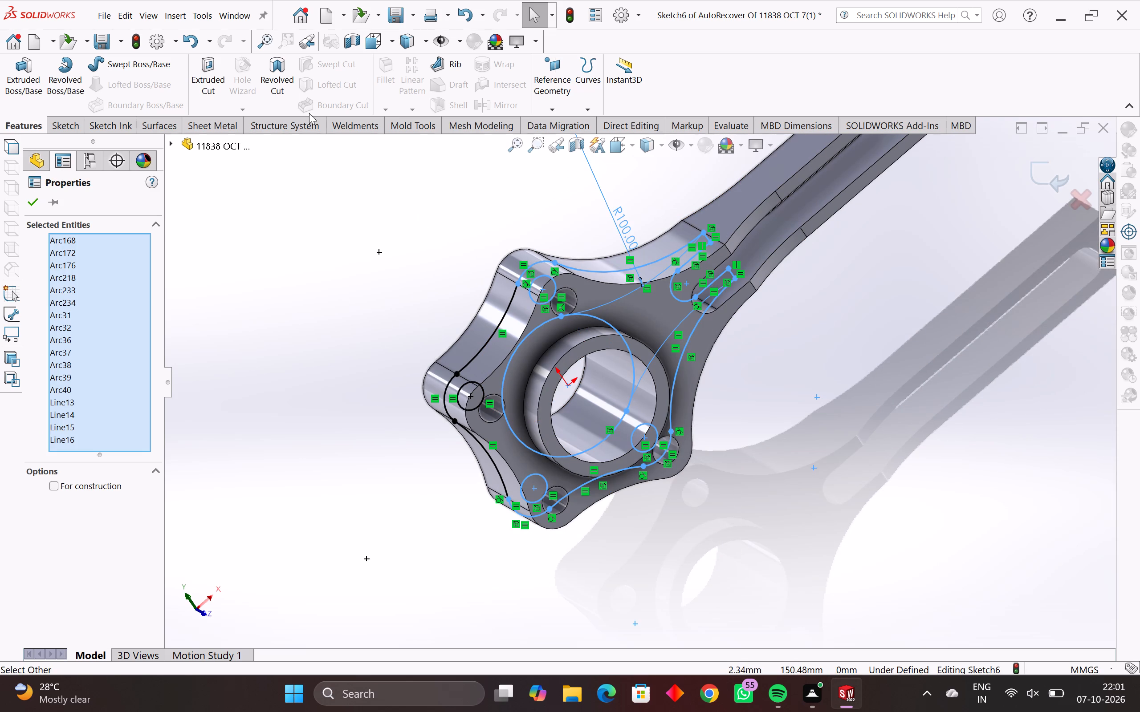
left_click(68, 125)
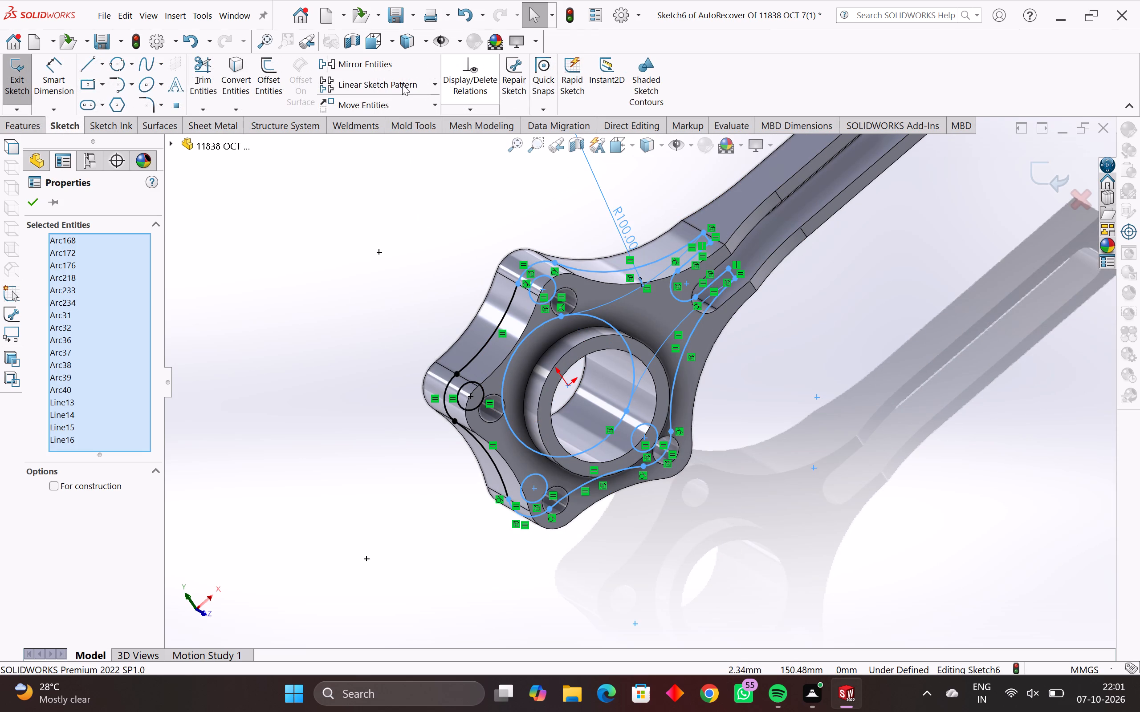
left_click(477, 109)
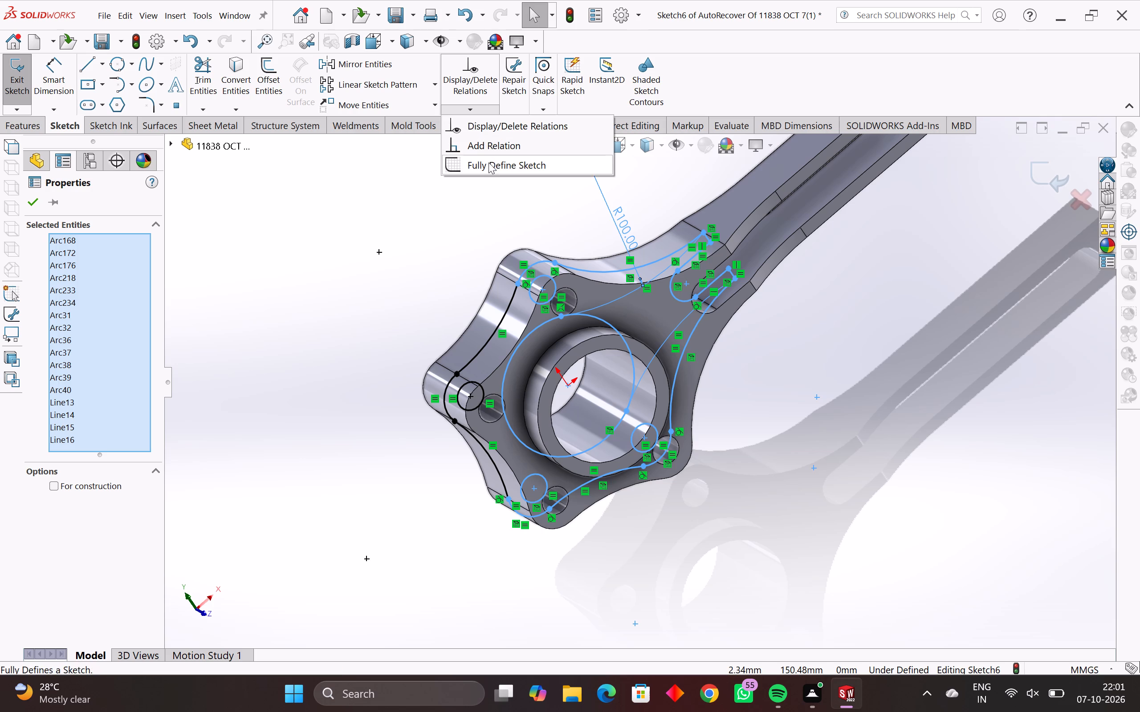
left_click(489, 162)
left_click(92, 507)
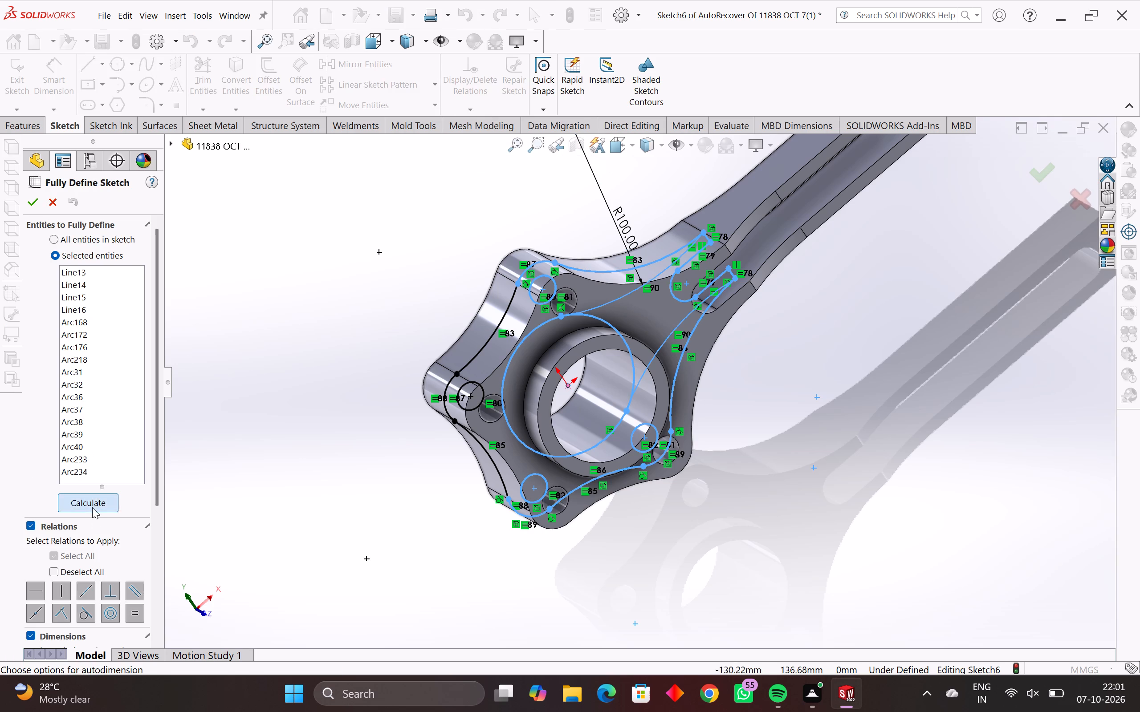
left_click(31, 202)
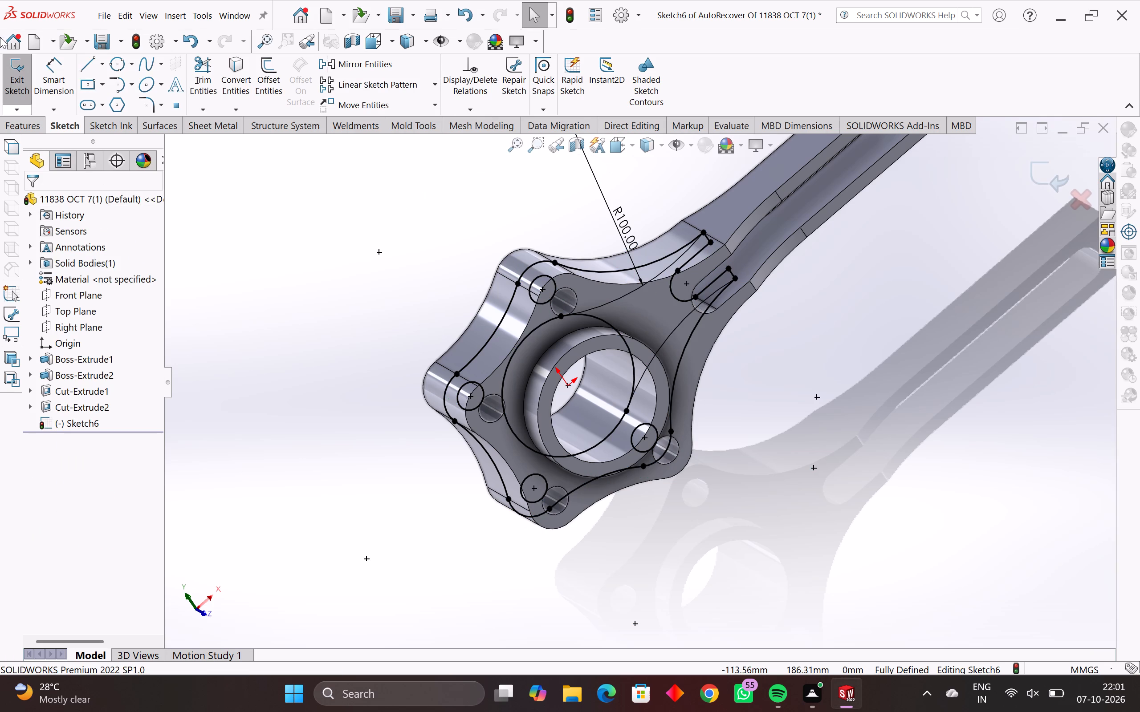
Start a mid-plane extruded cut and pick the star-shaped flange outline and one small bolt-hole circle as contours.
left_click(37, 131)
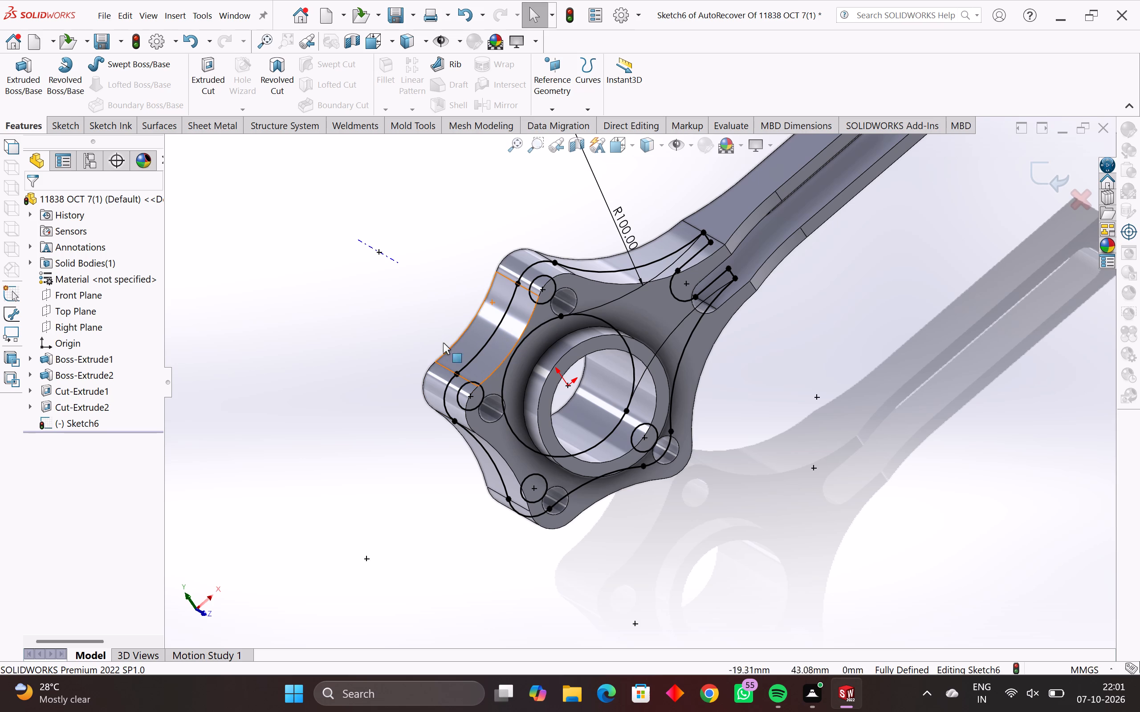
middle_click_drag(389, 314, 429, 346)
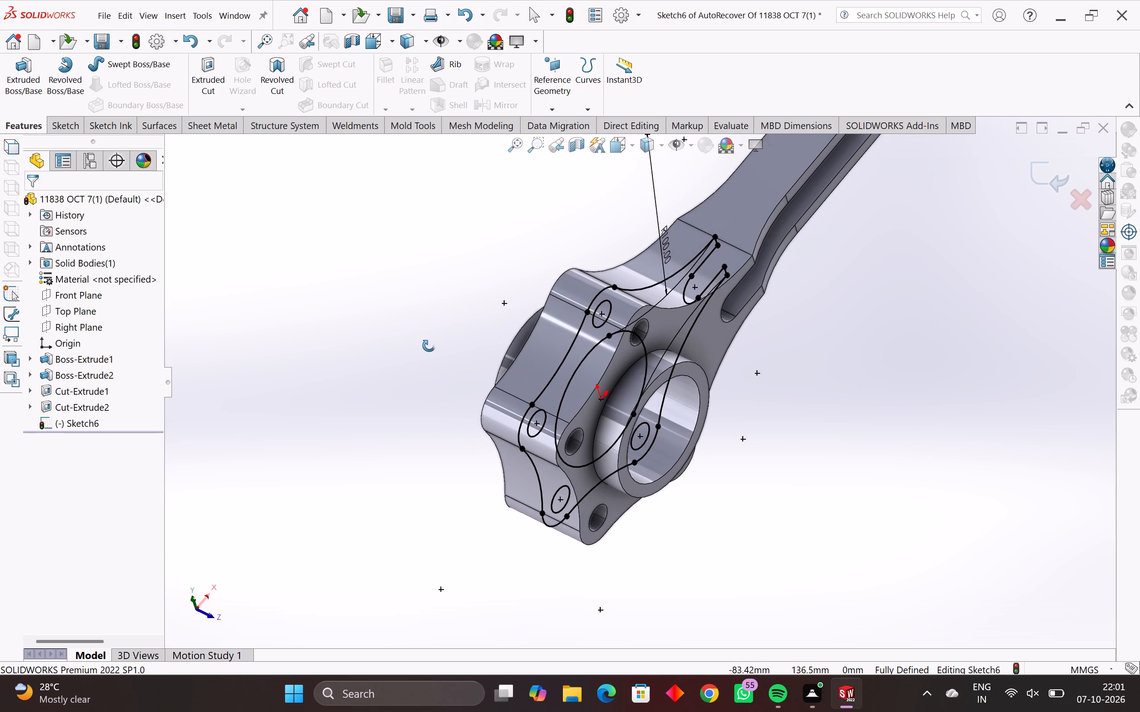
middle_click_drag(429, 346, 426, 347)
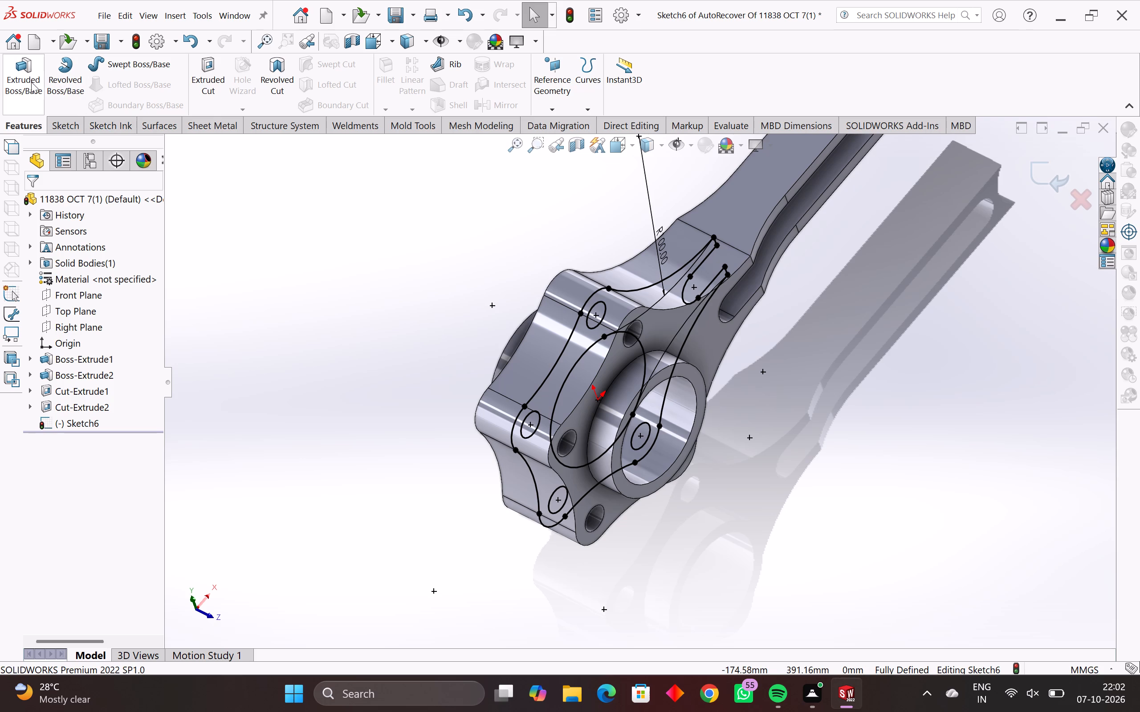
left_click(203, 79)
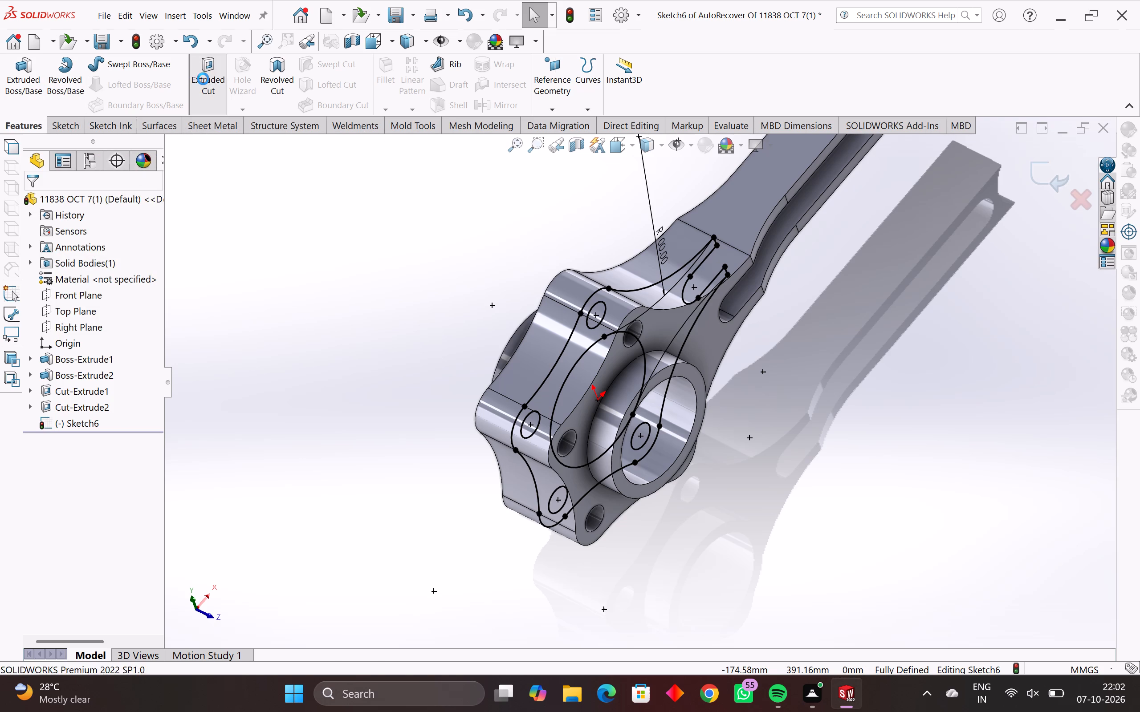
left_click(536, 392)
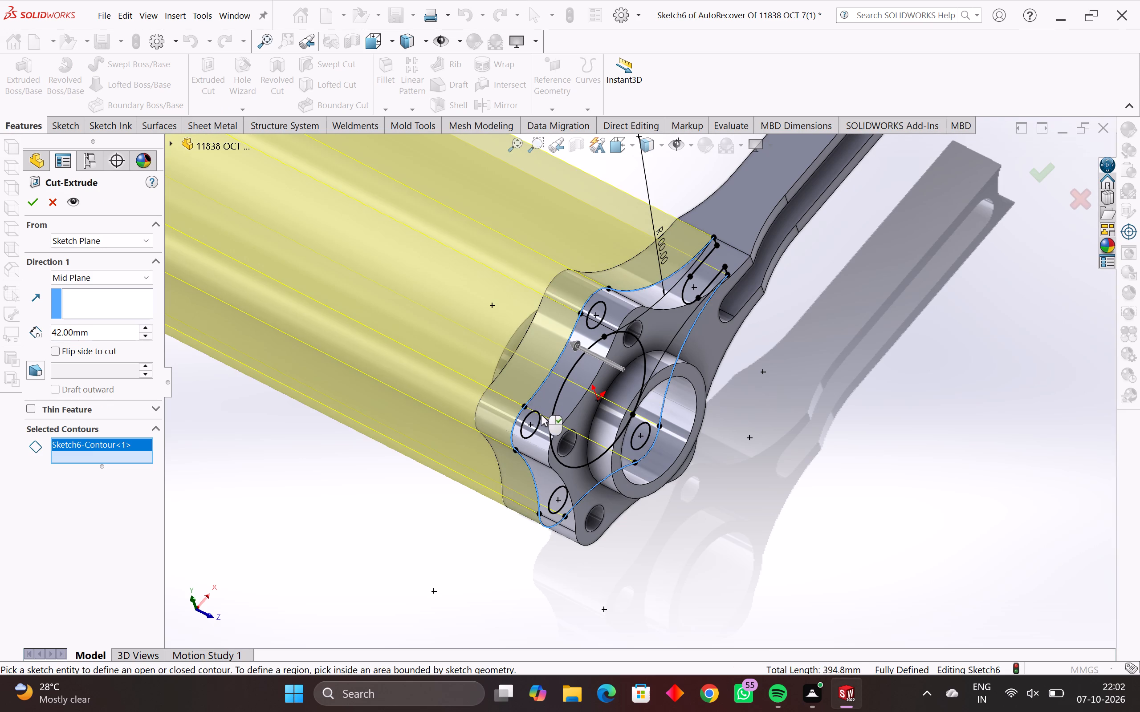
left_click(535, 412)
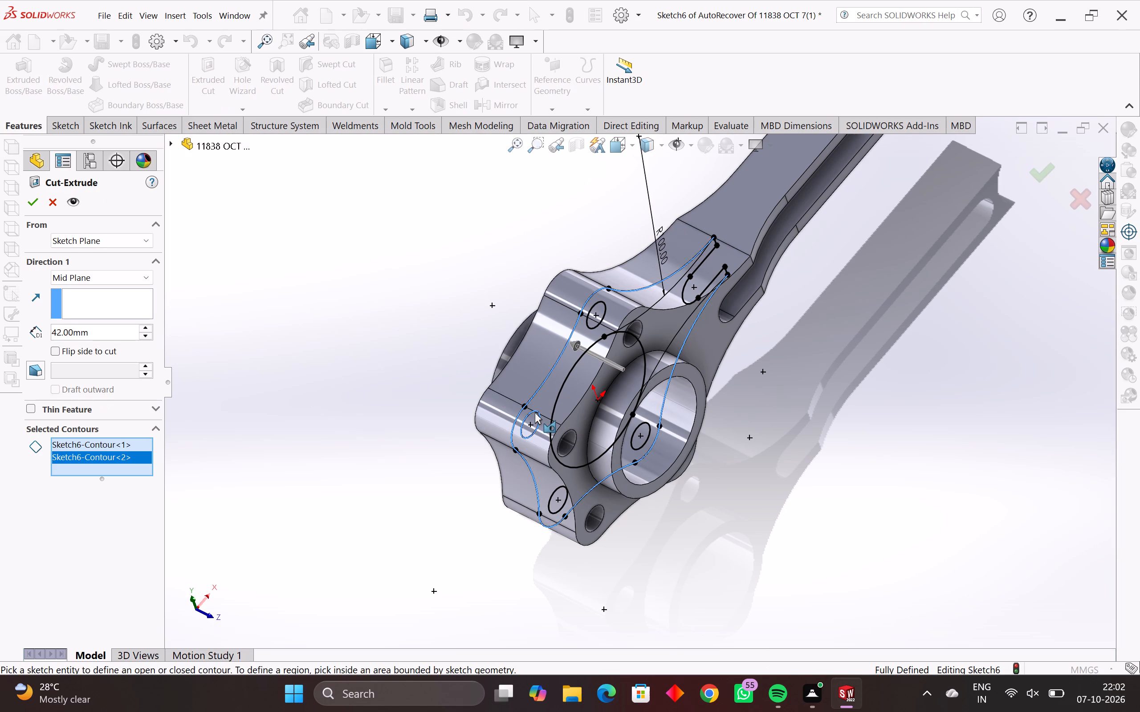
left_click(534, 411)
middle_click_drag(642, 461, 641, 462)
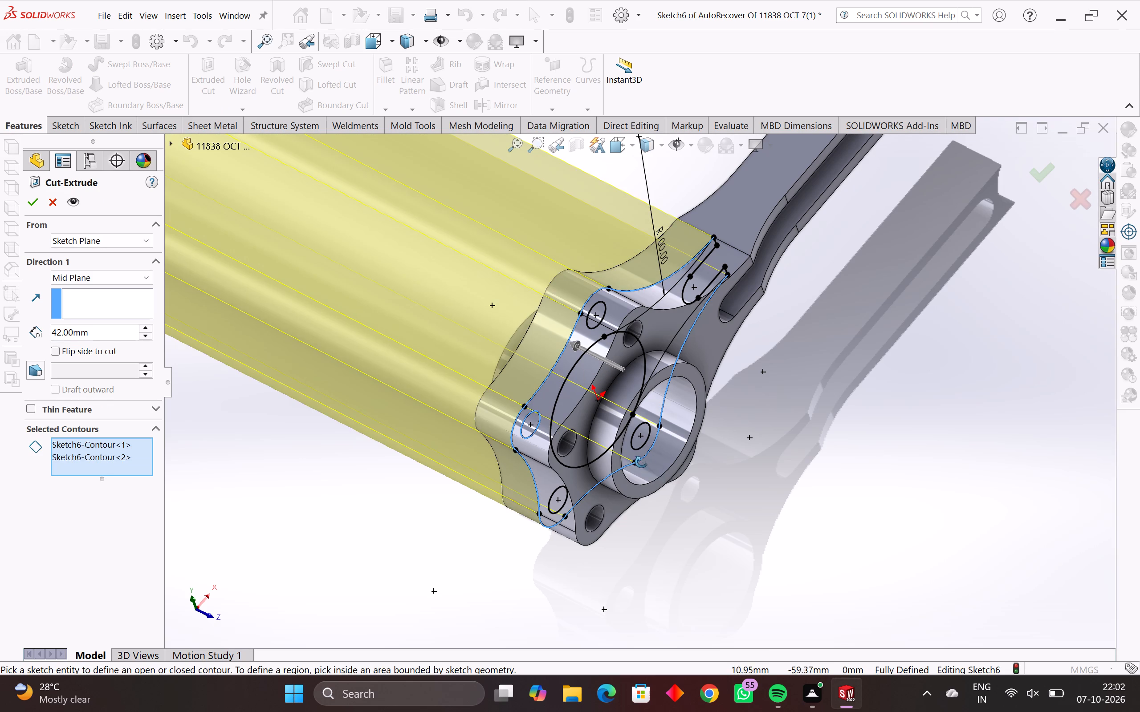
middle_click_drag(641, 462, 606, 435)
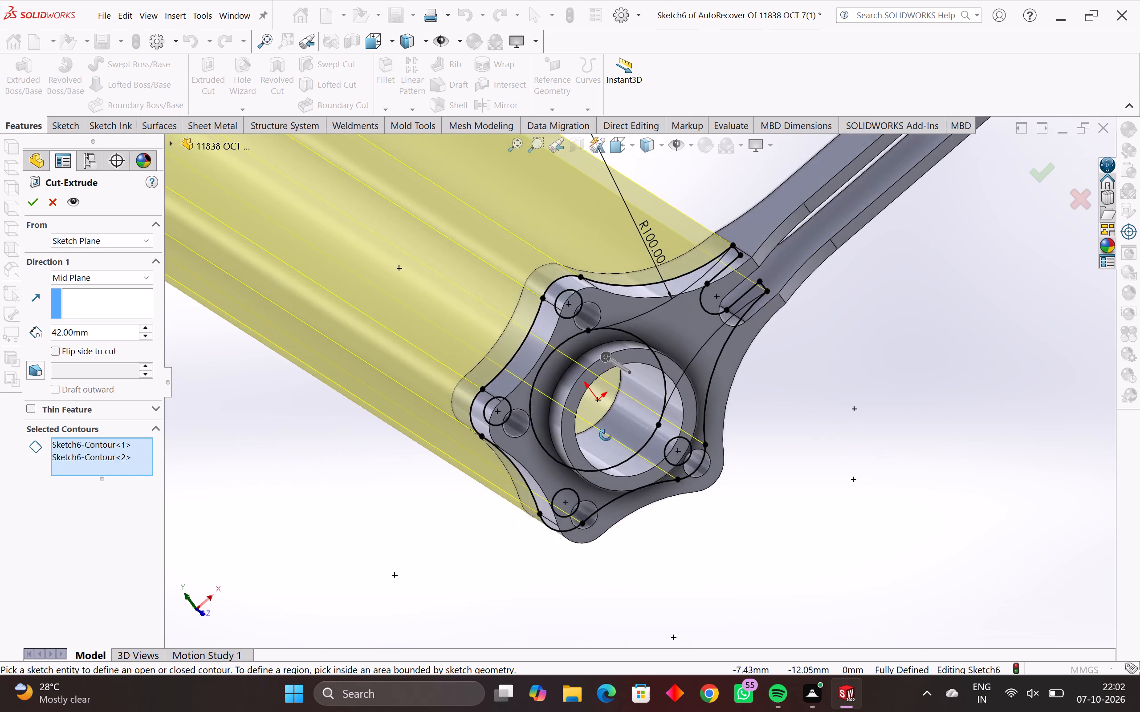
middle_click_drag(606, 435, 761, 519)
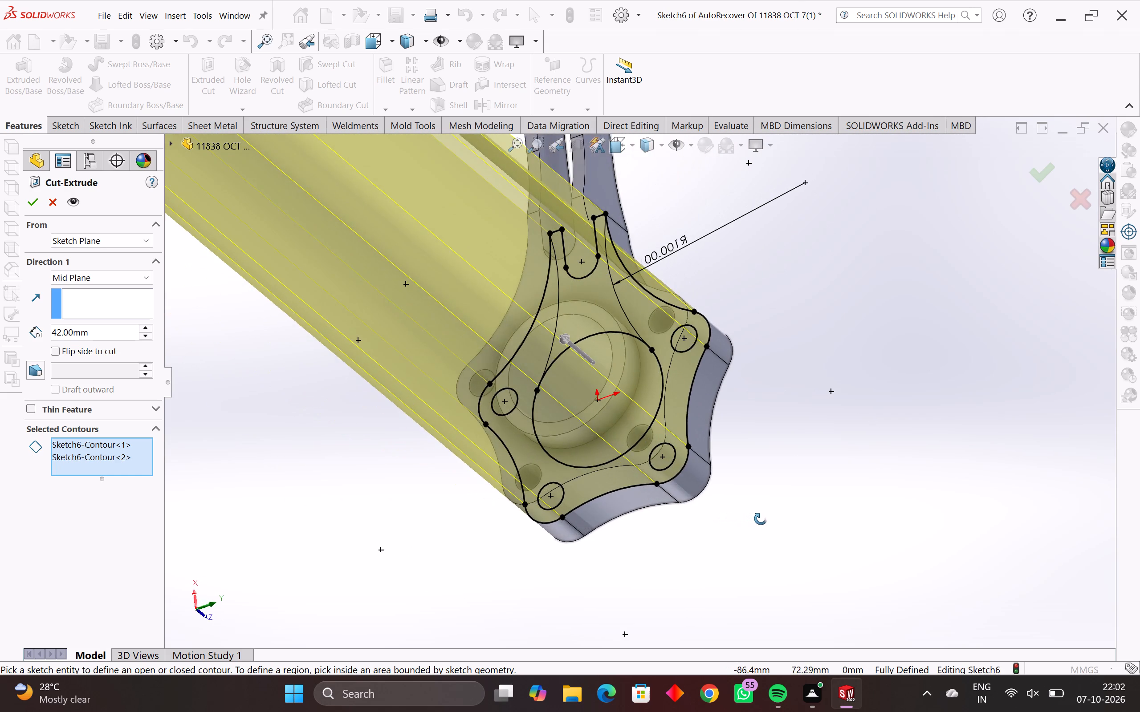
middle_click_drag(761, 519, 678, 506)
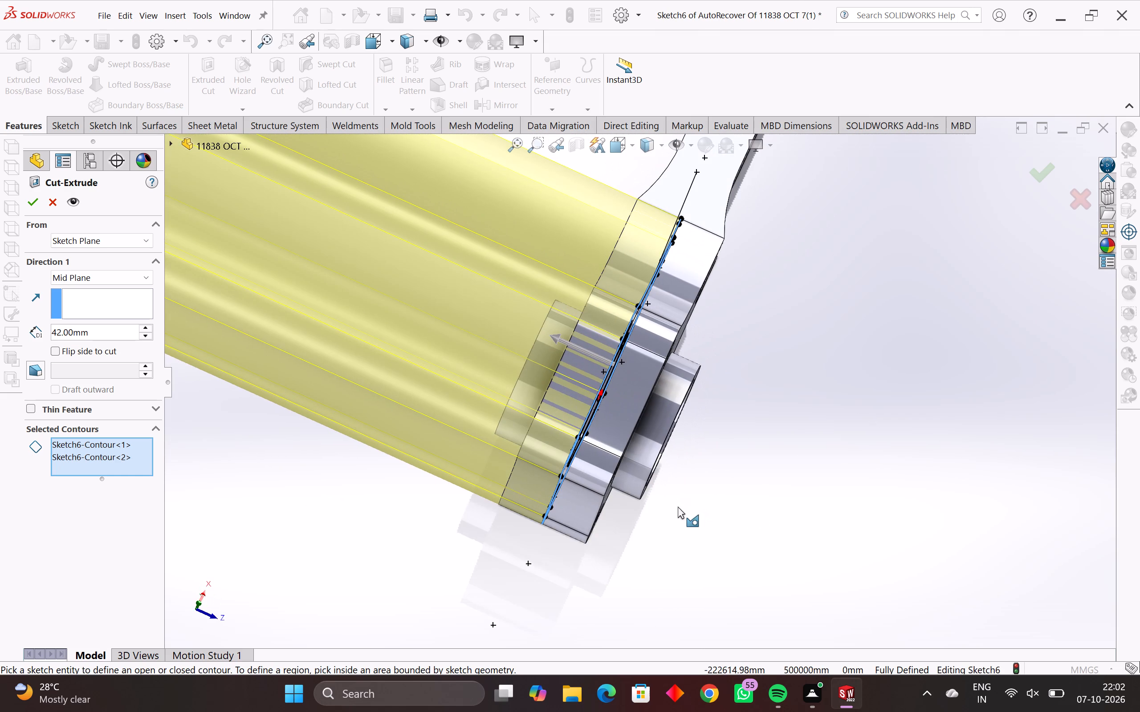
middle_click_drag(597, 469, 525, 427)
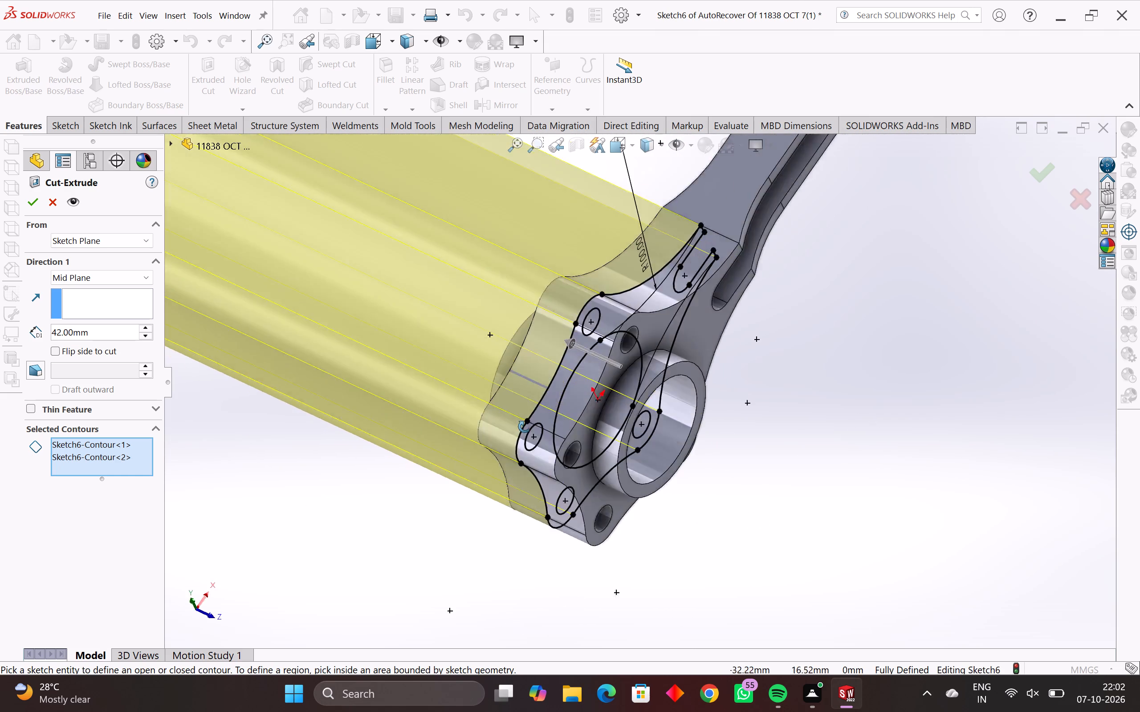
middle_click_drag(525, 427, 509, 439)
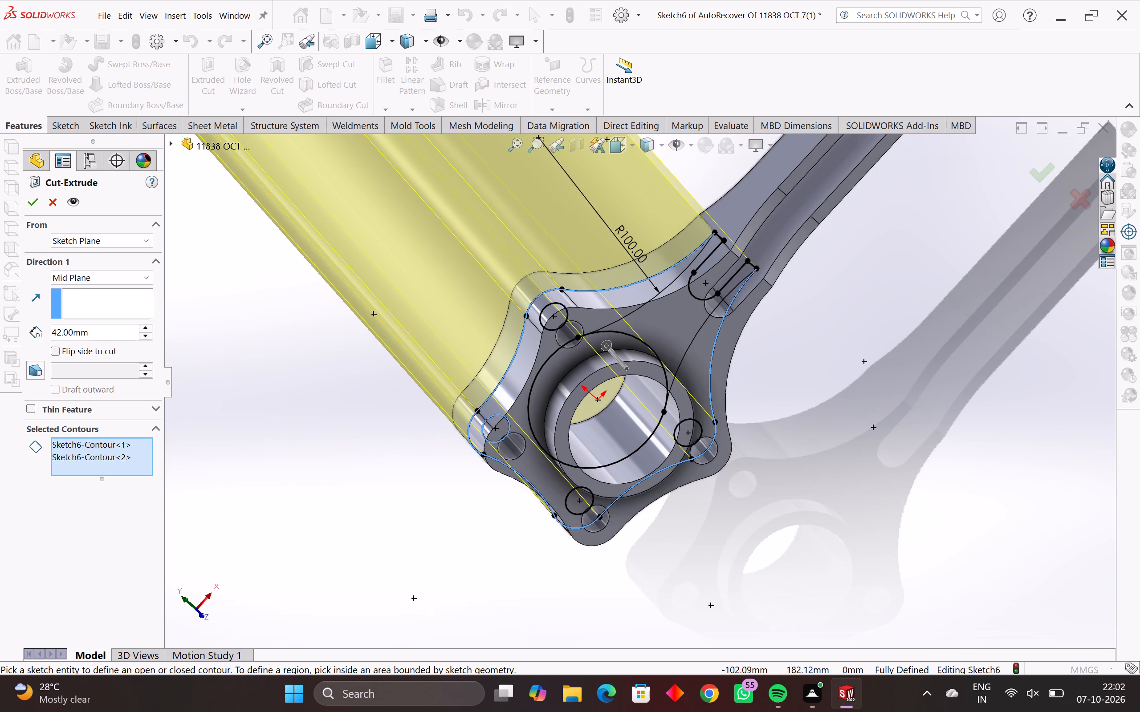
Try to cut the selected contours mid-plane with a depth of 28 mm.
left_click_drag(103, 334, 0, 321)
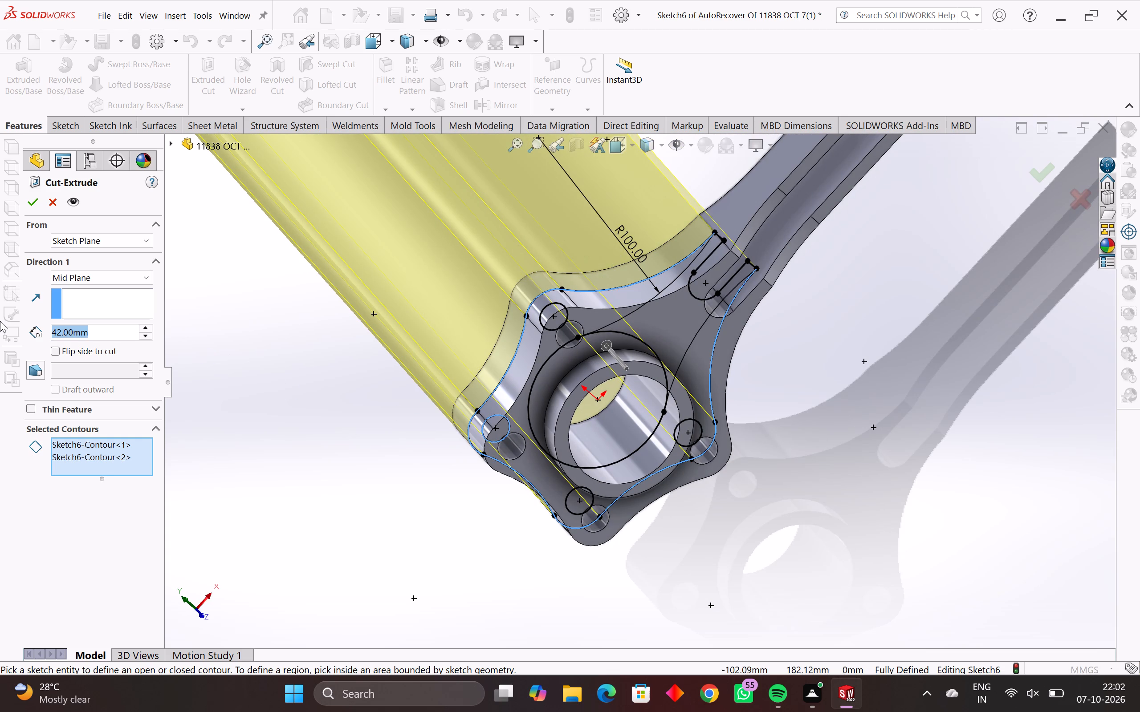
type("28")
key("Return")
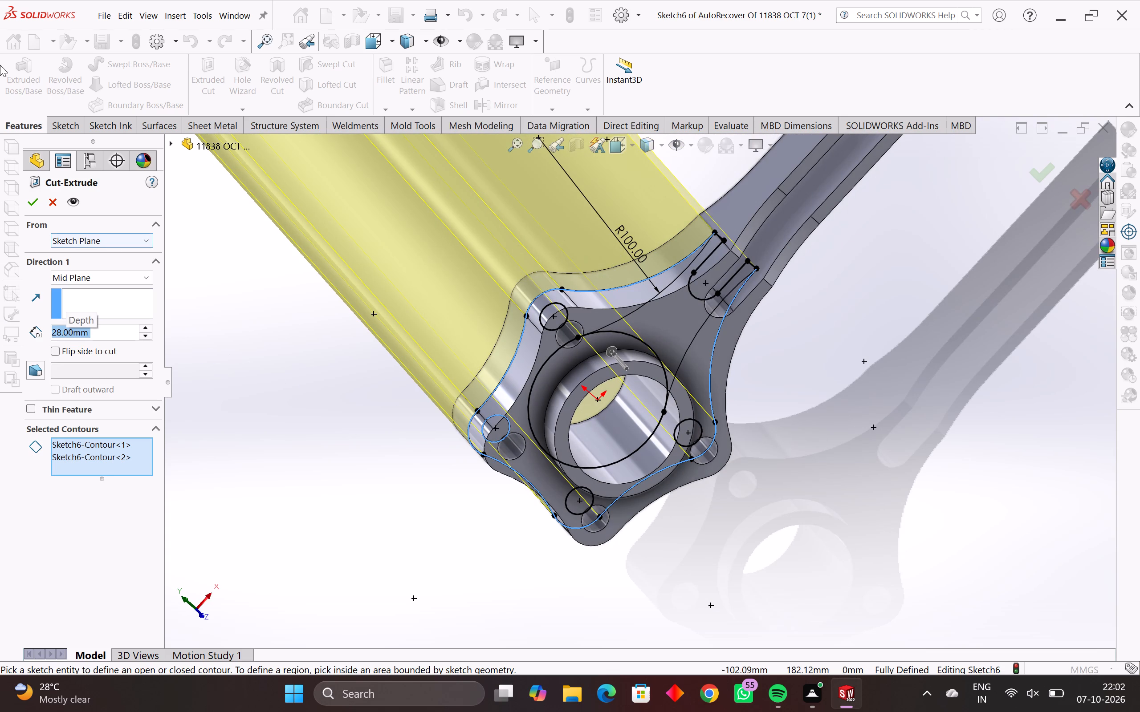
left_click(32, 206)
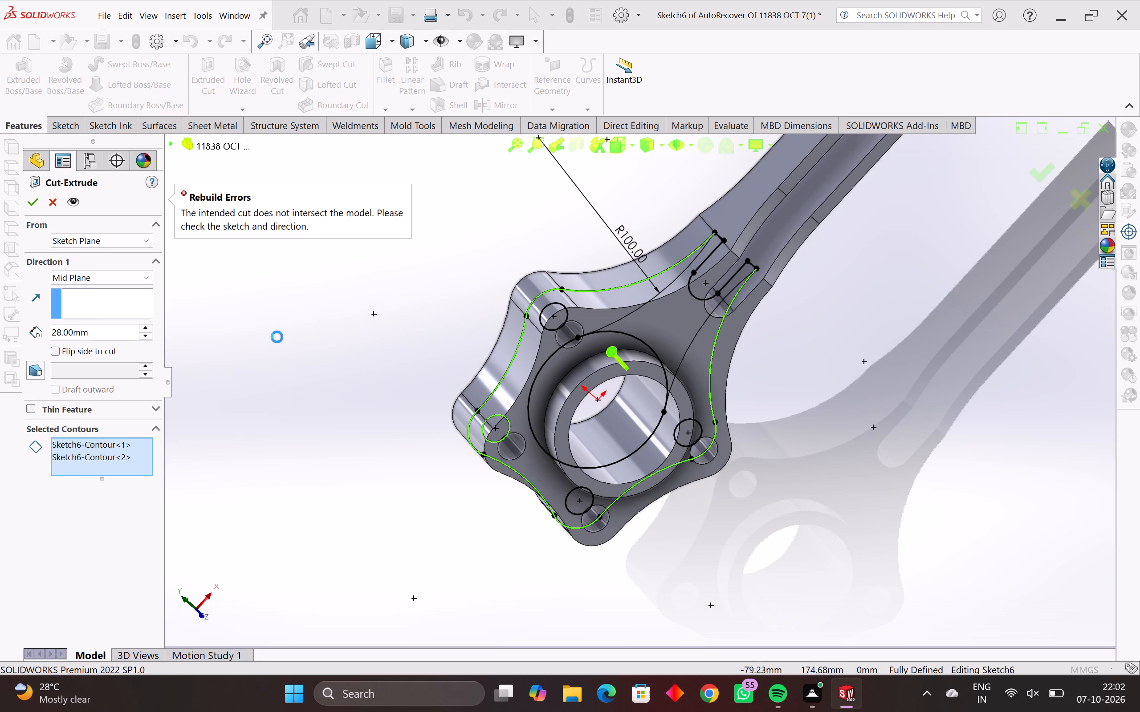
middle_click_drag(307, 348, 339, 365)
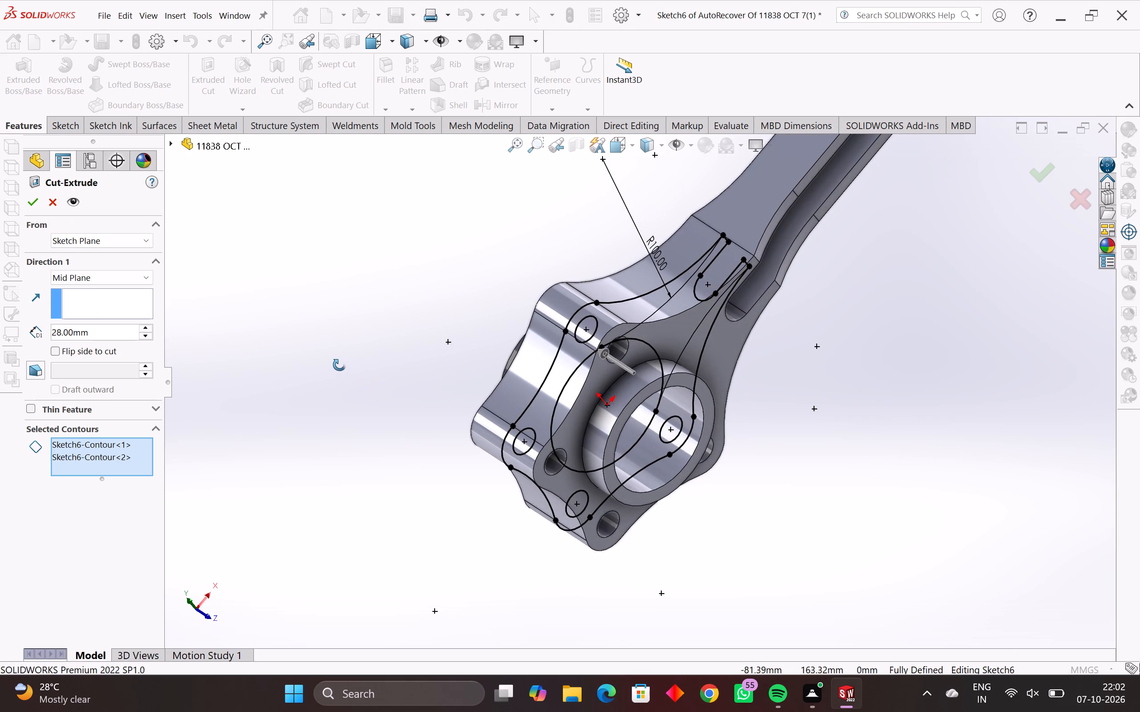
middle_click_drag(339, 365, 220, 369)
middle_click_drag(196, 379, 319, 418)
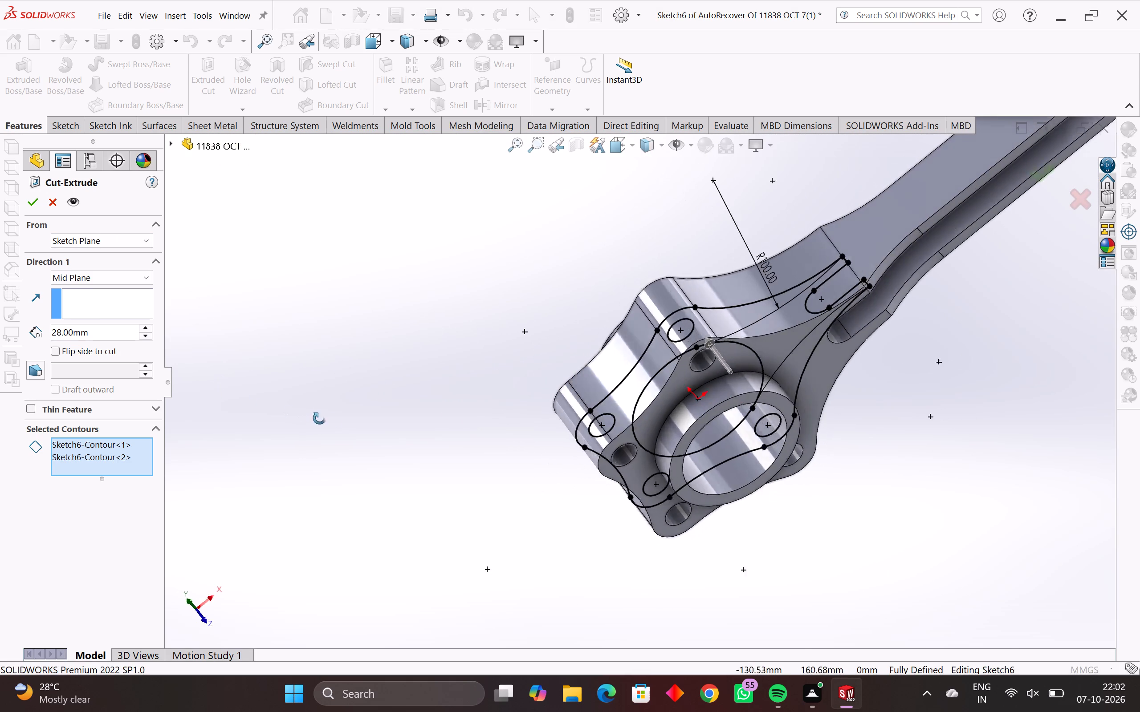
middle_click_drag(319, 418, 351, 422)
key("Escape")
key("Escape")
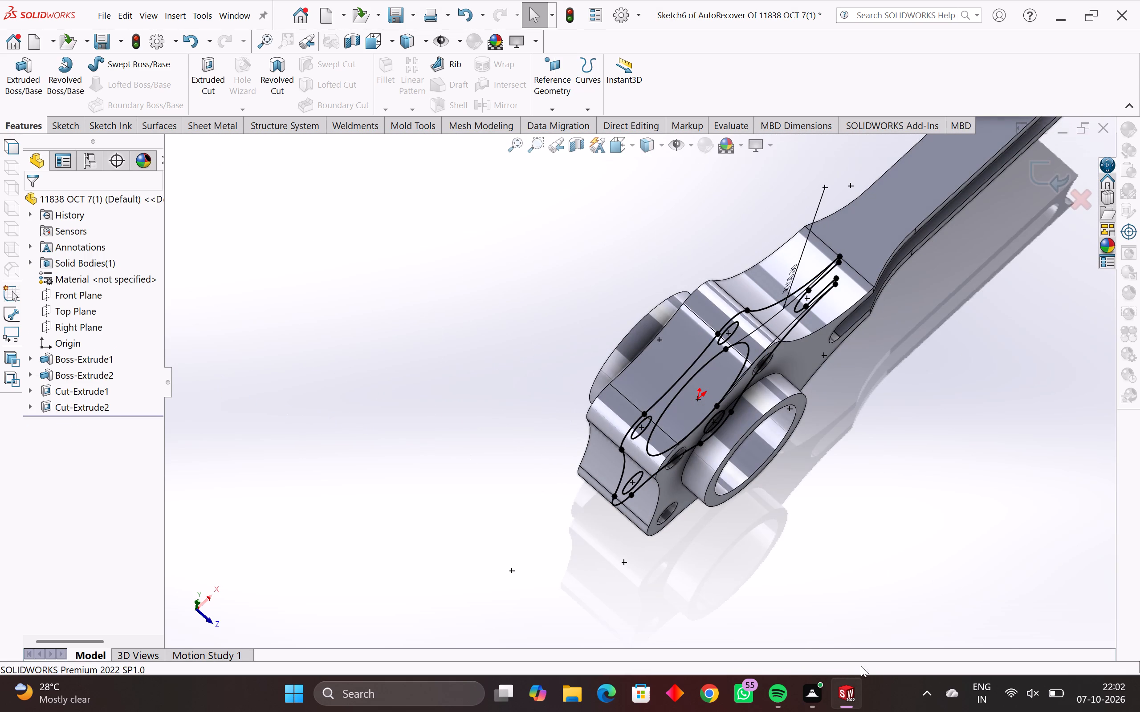
Examine the flange sketch against the solid hub, bolt holes and slot from several angles.
middle_click_drag(839, 478, 764, 428)
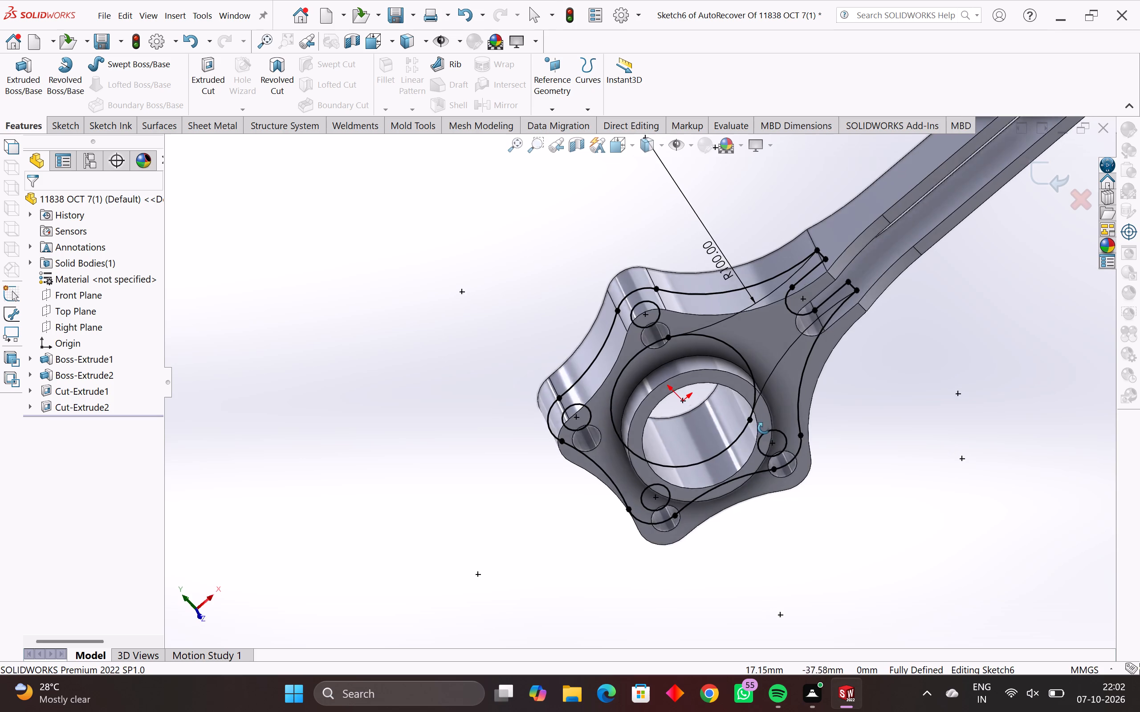
middle_click_drag(764, 428, 770, 427)
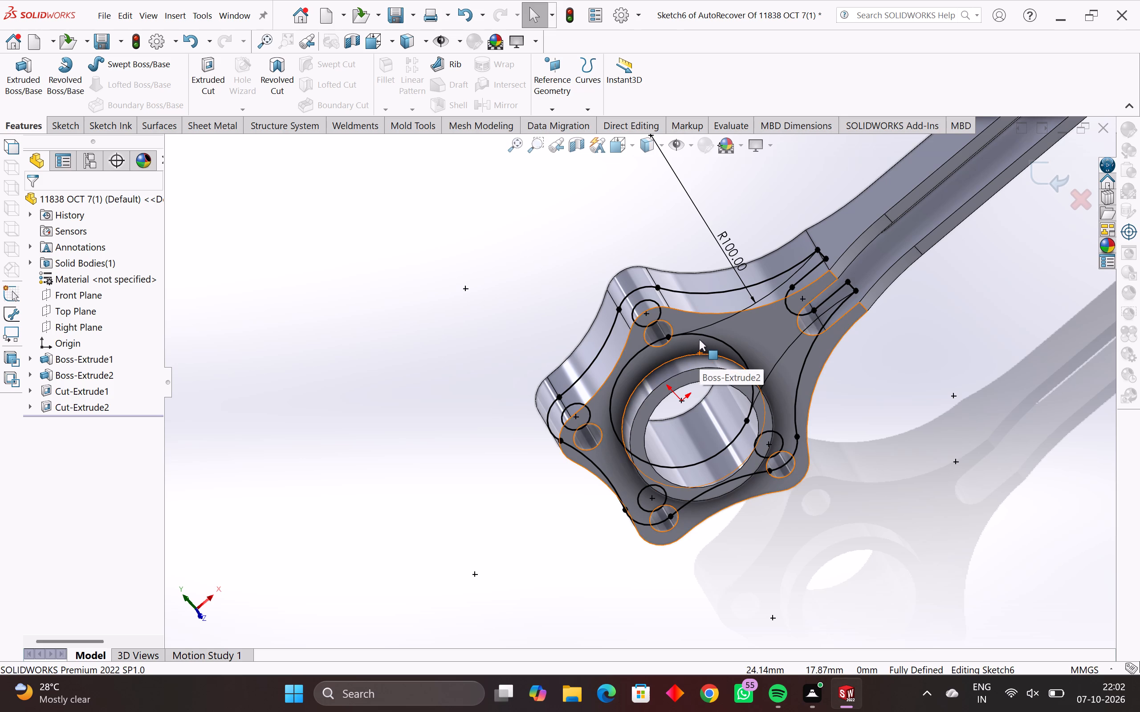
middle_click_drag(681, 350, 711, 388)
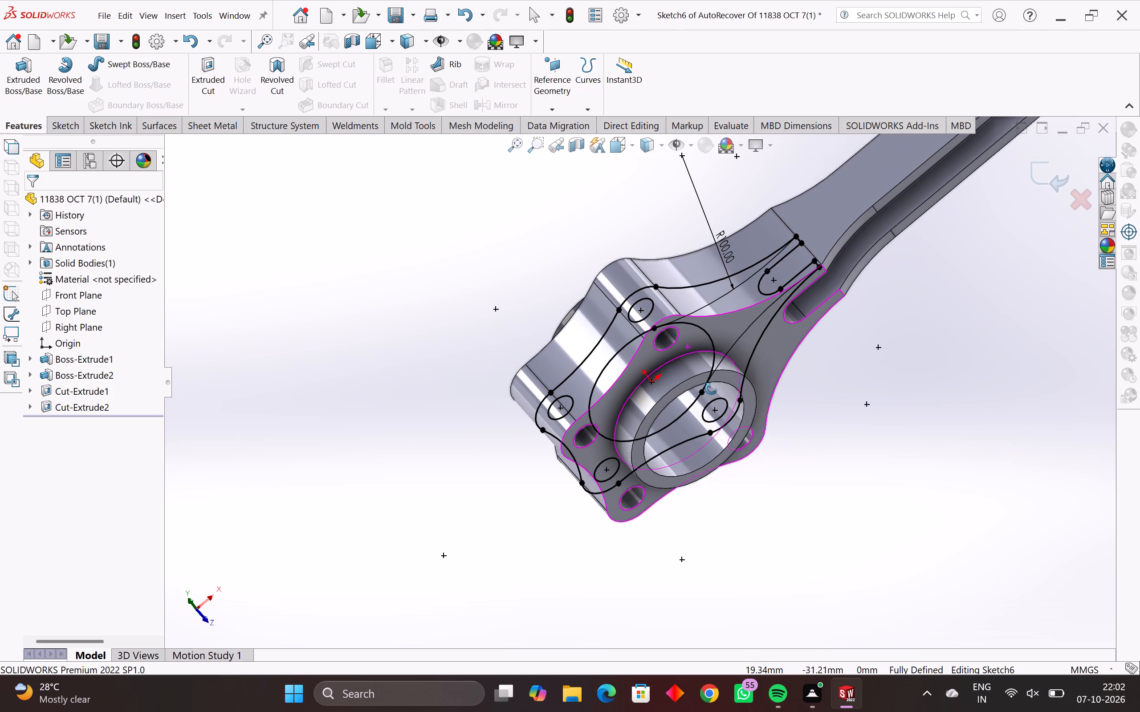
middle_click_drag(711, 388, 711, 389)
key("Escape")
key("Escape")
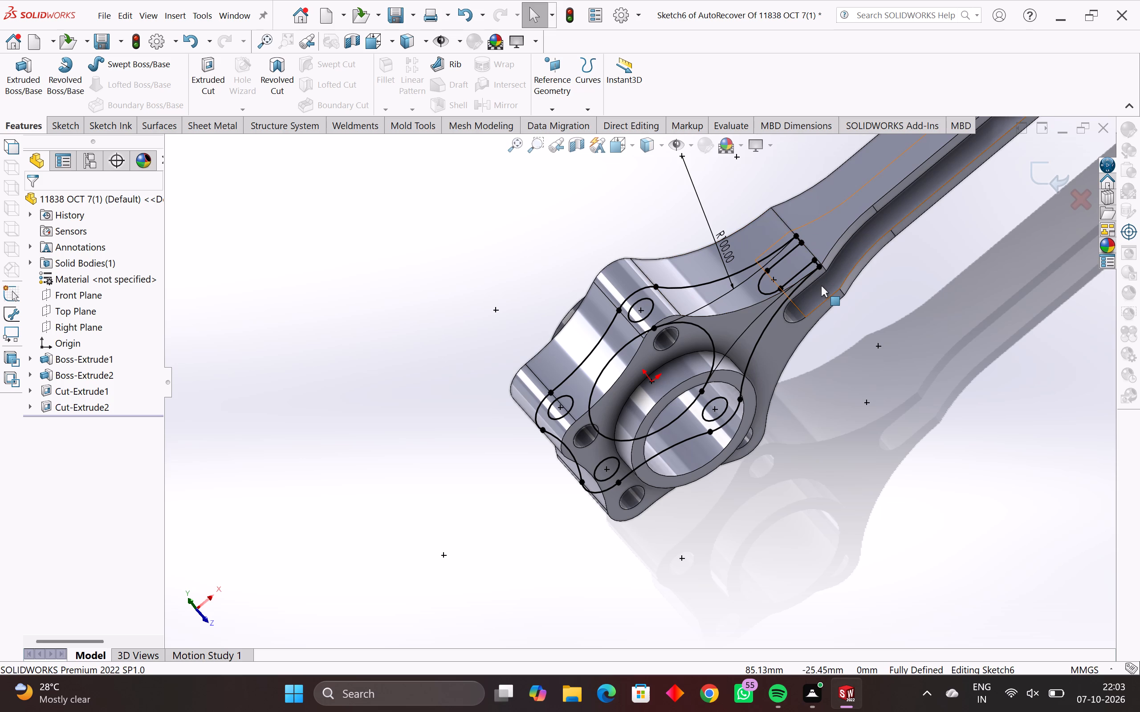
middle_click_drag(802, 345, 755, 326)
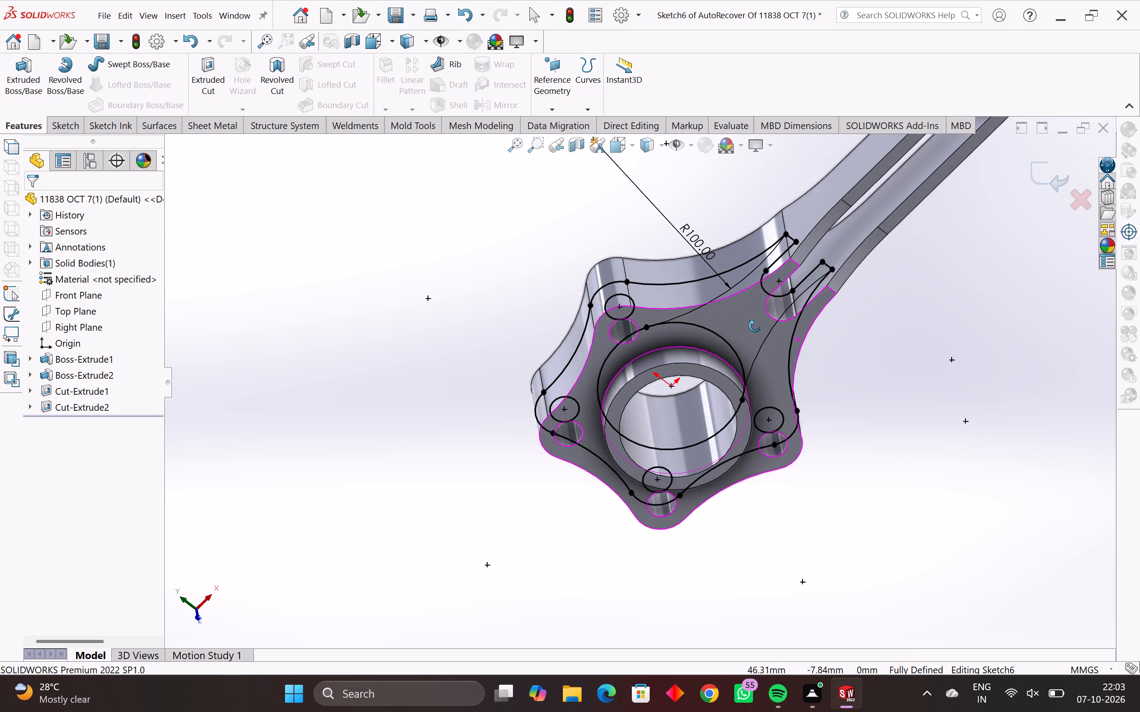
middle_click_drag(755, 326, 800, 336)
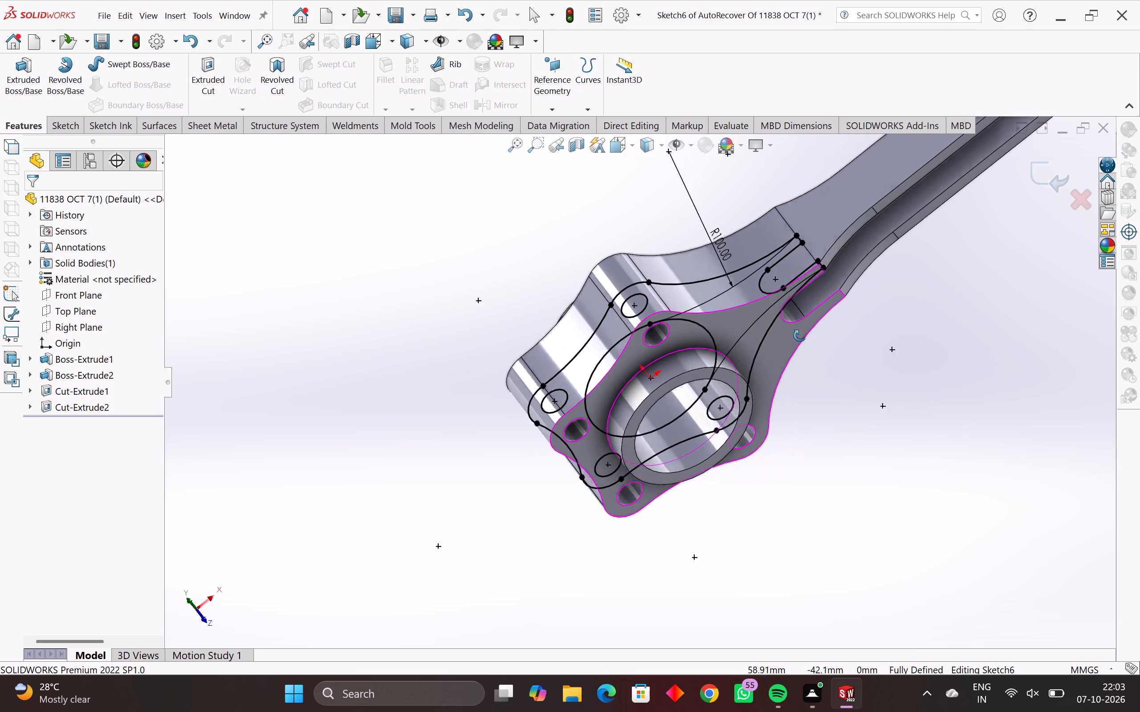
middle_click_drag(800, 336, 752, 276)
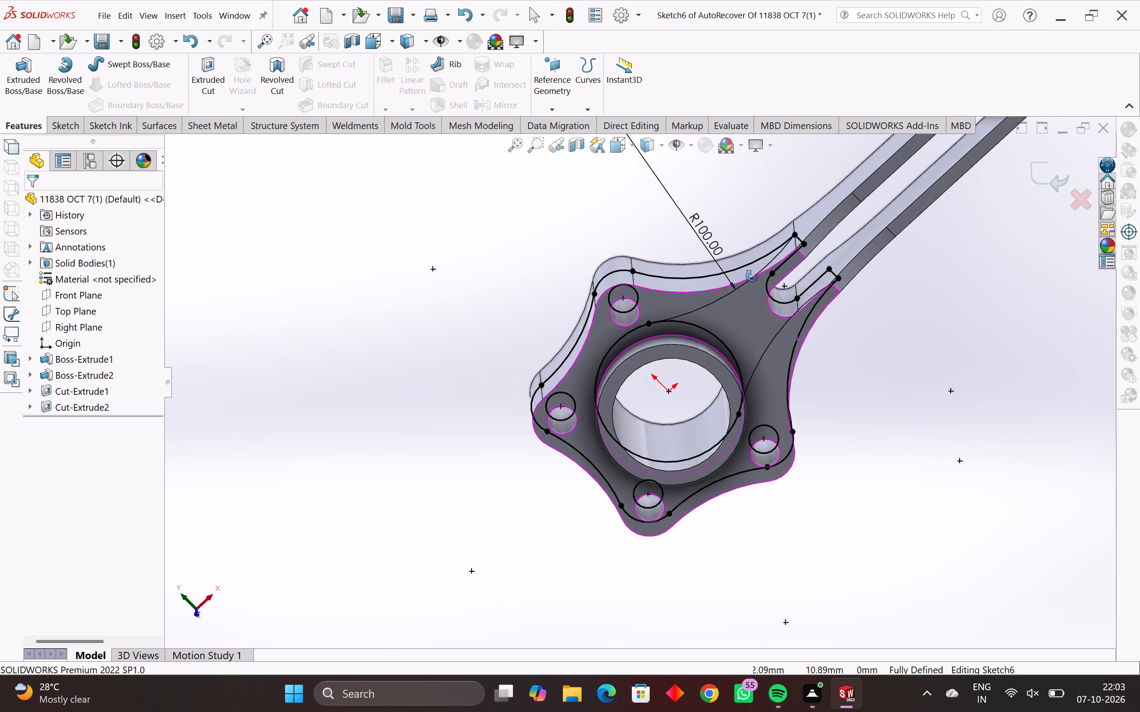
middle_click_drag(752, 276, 753, 261)
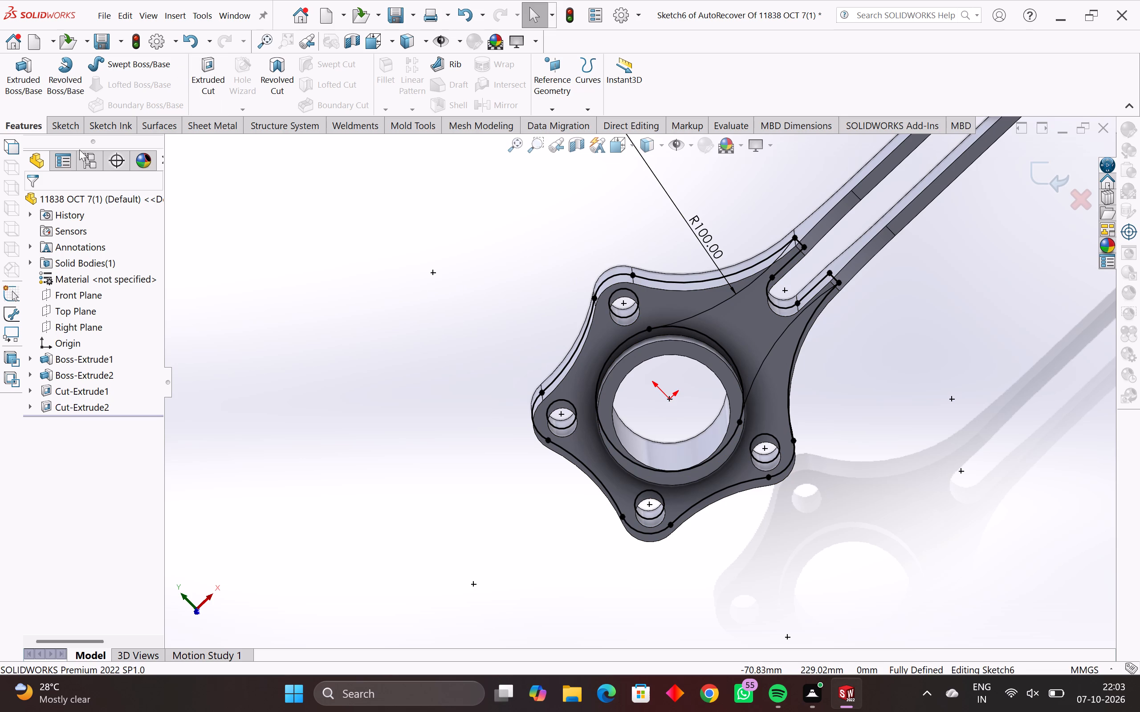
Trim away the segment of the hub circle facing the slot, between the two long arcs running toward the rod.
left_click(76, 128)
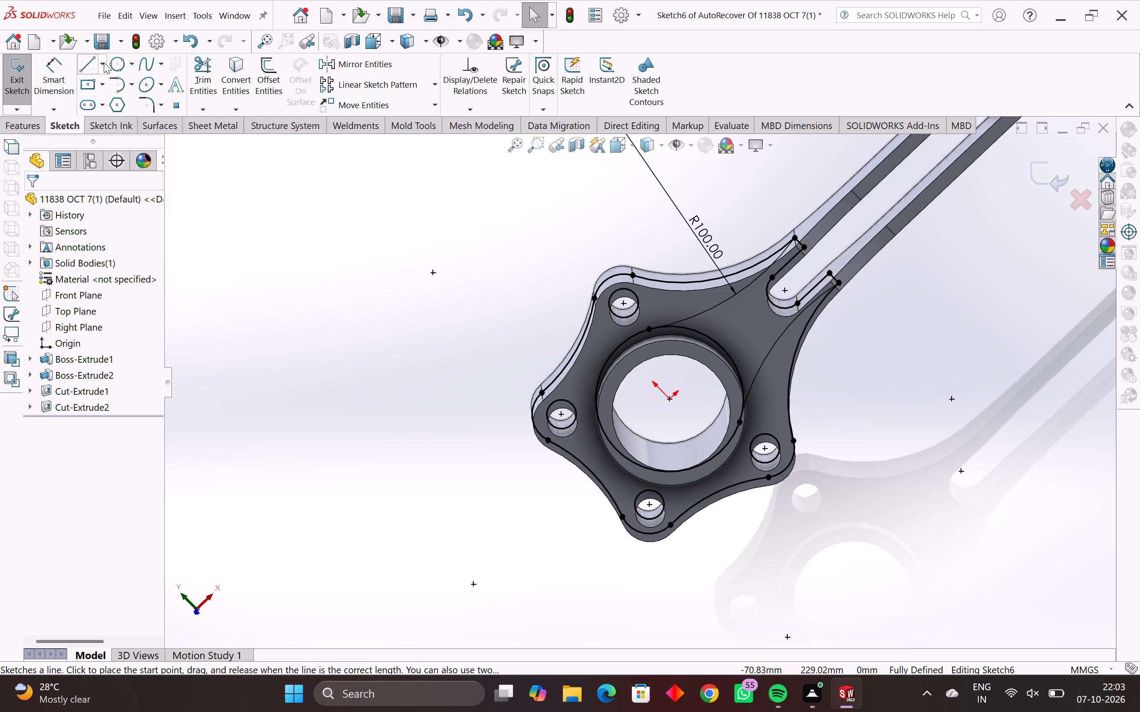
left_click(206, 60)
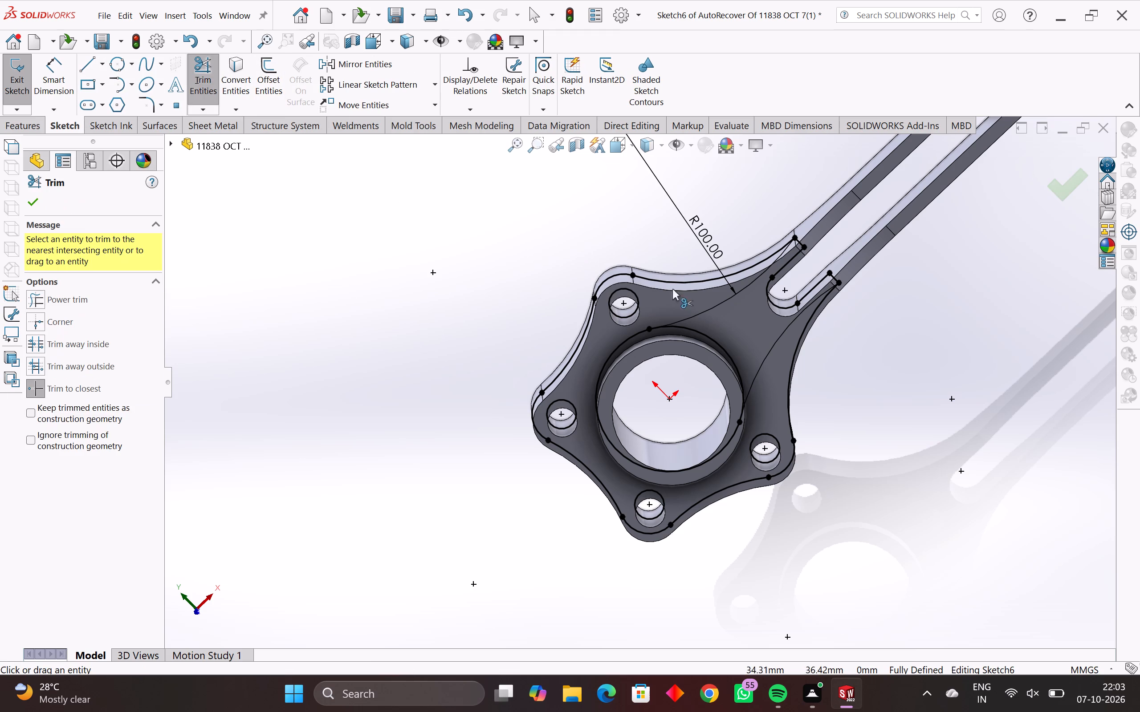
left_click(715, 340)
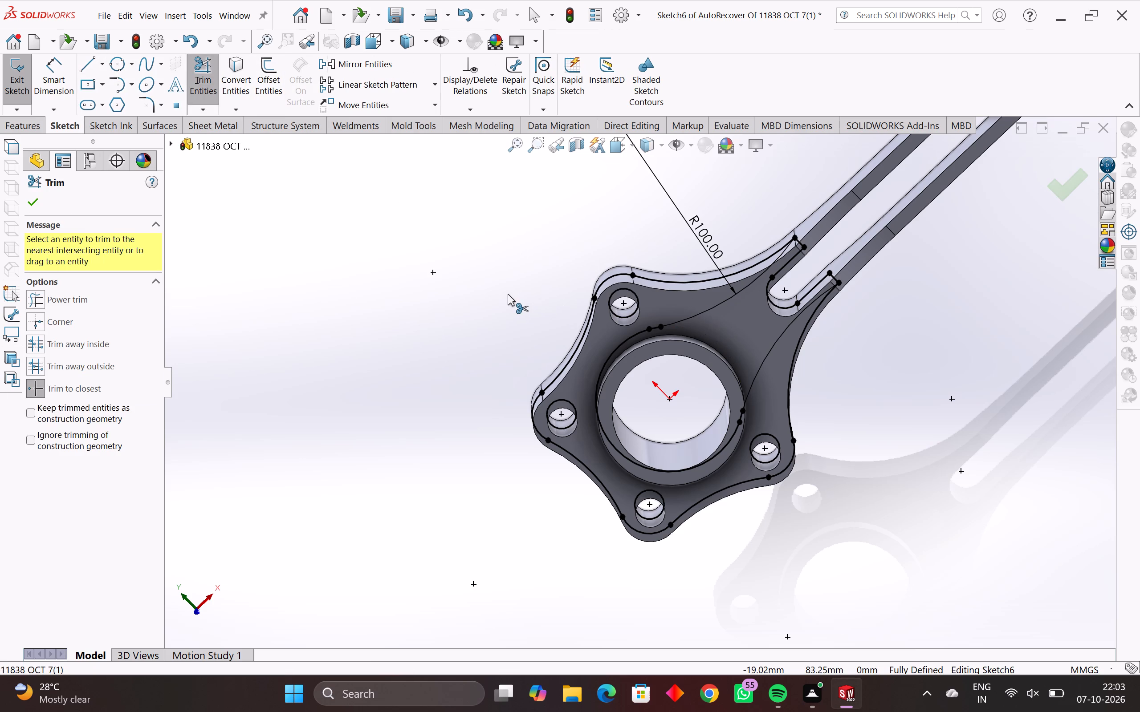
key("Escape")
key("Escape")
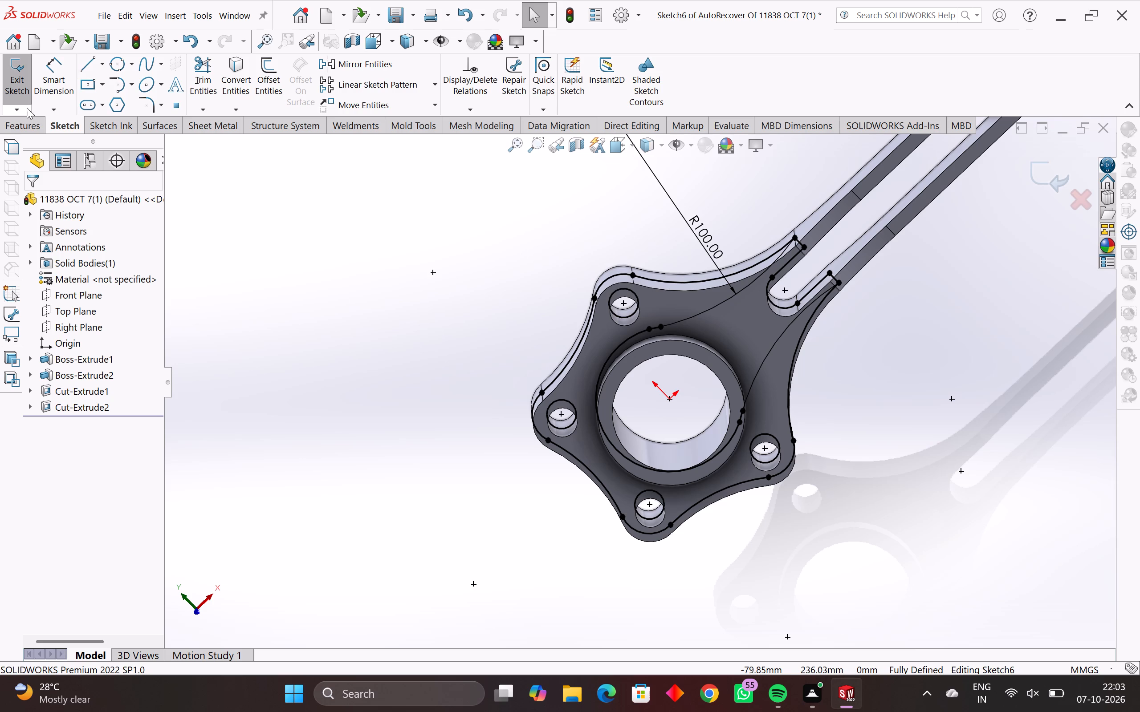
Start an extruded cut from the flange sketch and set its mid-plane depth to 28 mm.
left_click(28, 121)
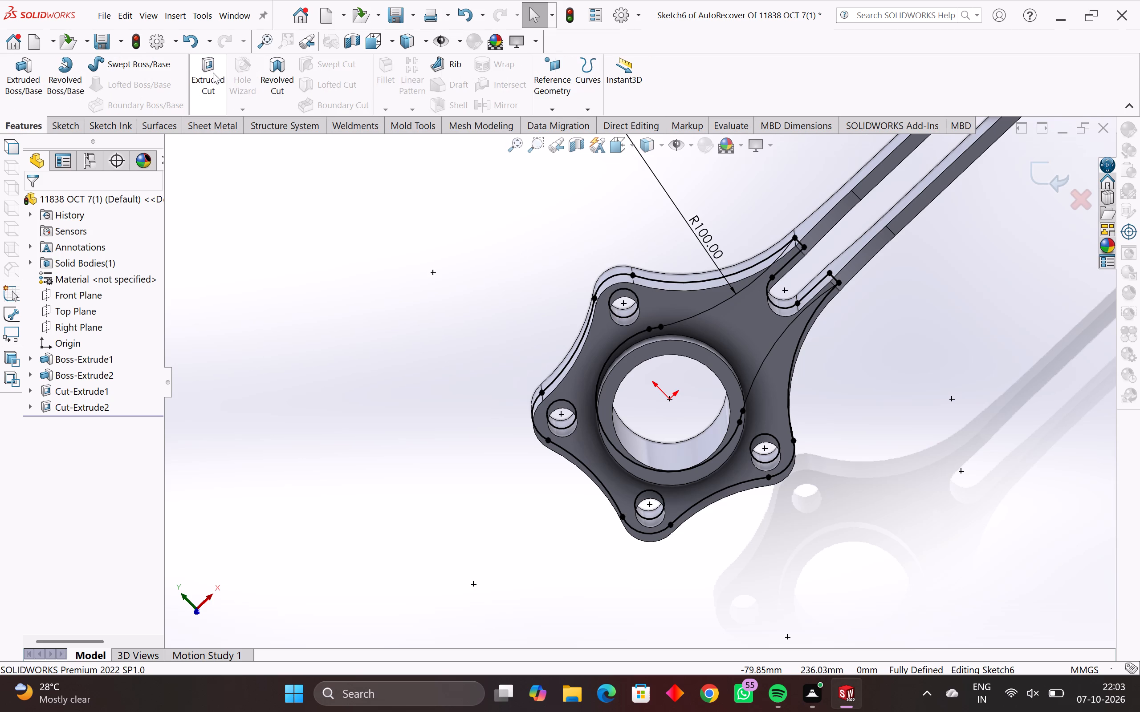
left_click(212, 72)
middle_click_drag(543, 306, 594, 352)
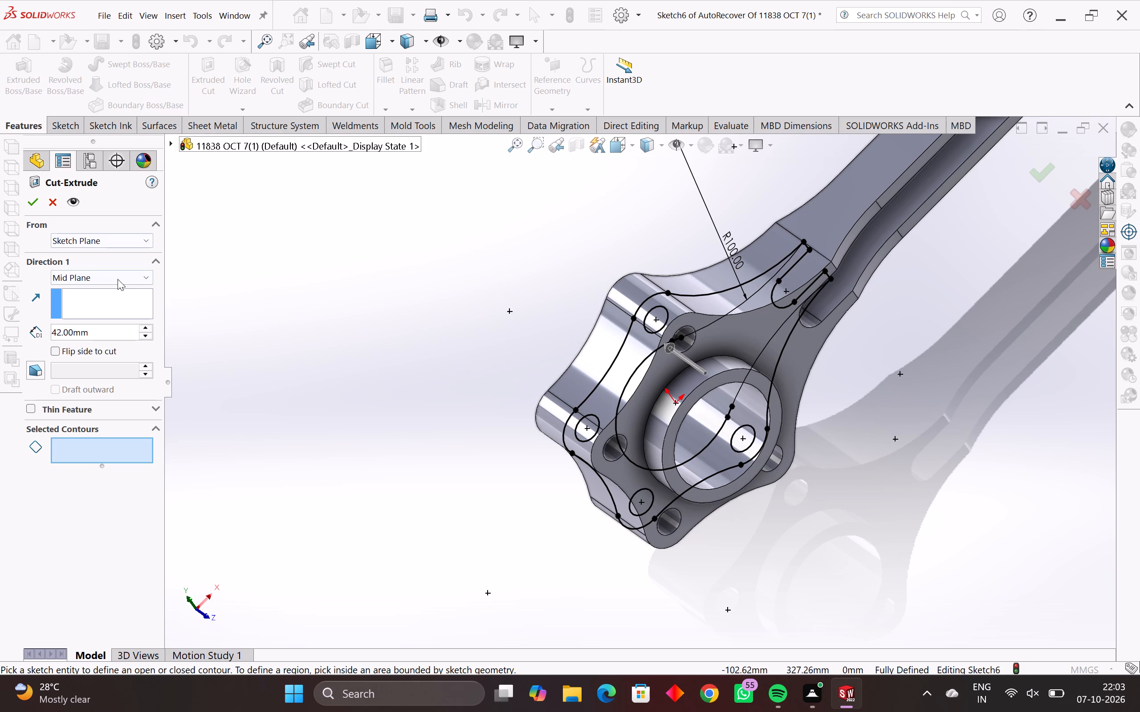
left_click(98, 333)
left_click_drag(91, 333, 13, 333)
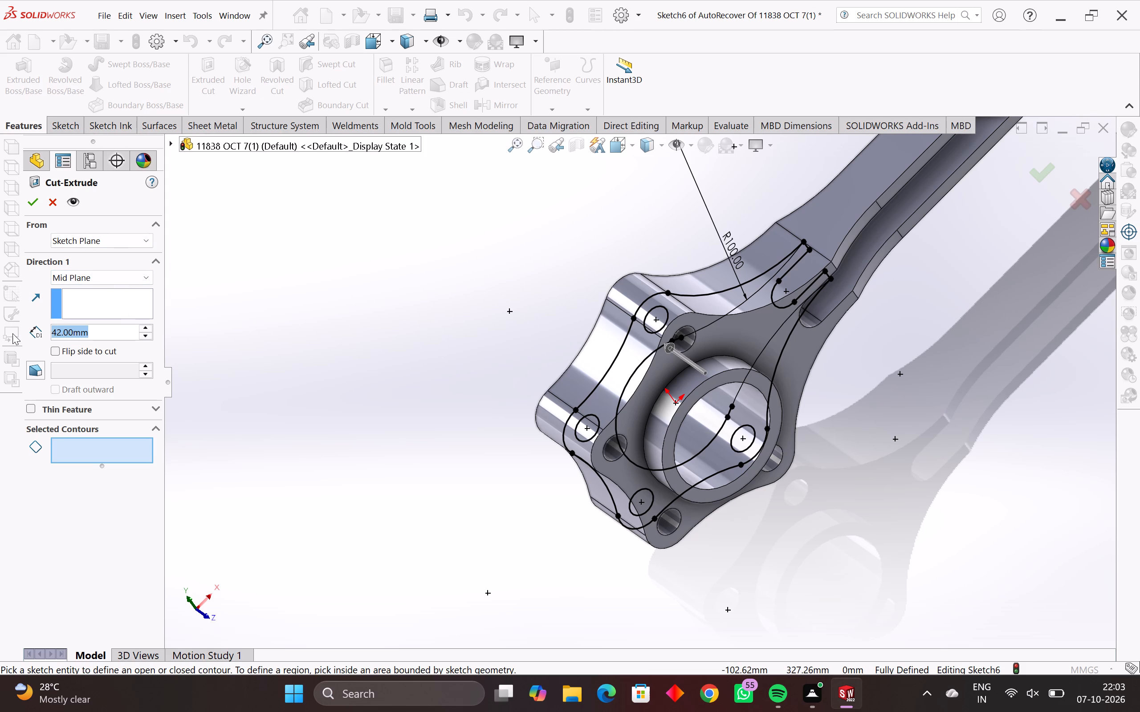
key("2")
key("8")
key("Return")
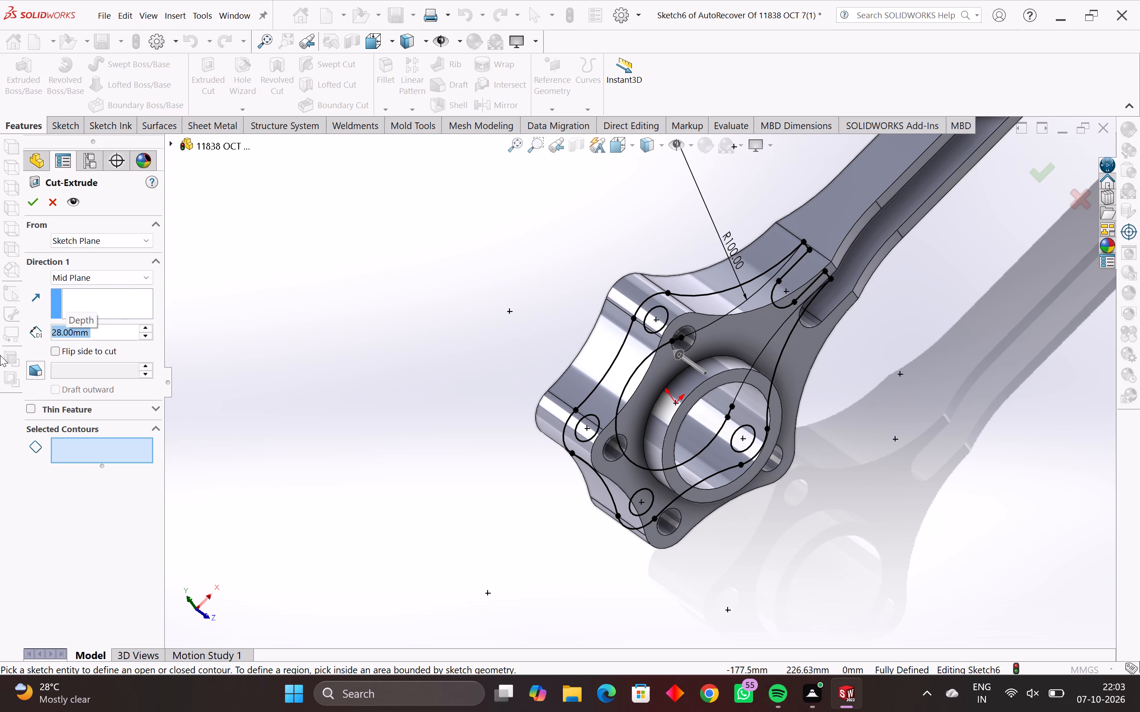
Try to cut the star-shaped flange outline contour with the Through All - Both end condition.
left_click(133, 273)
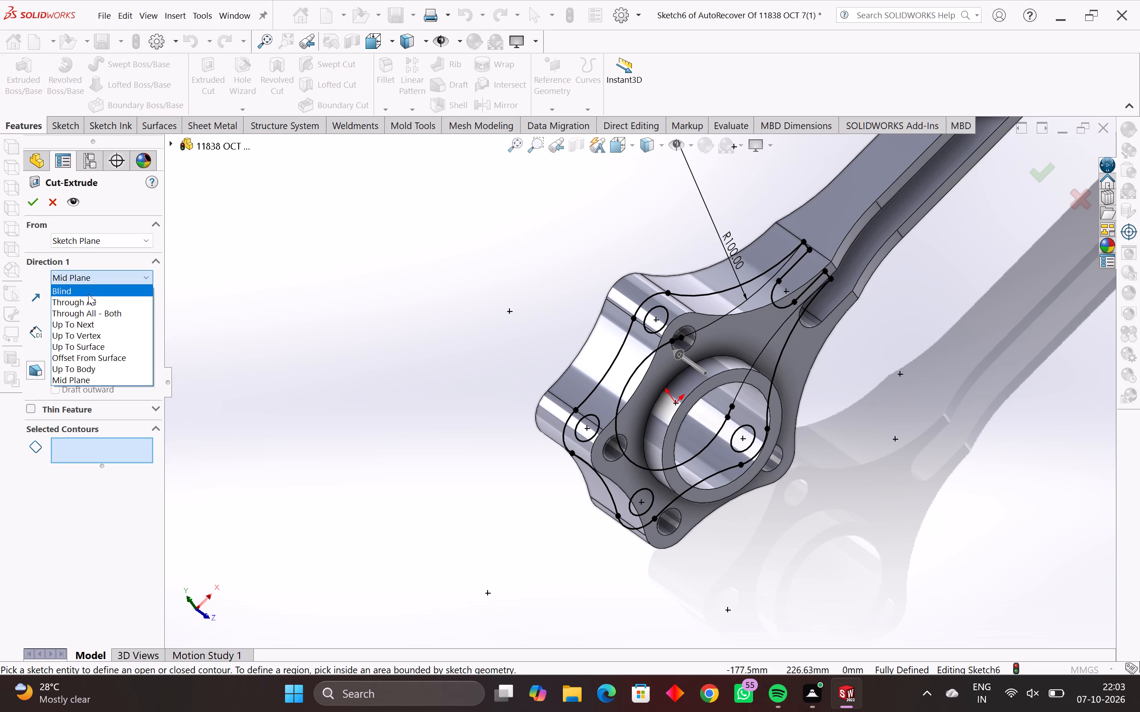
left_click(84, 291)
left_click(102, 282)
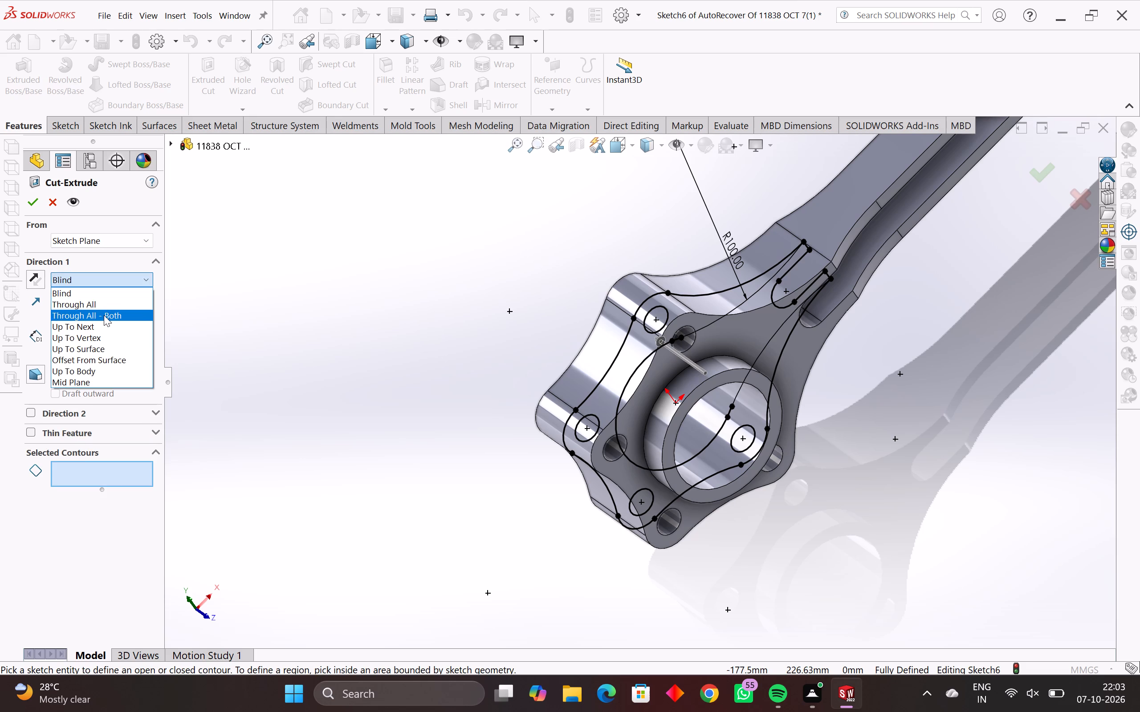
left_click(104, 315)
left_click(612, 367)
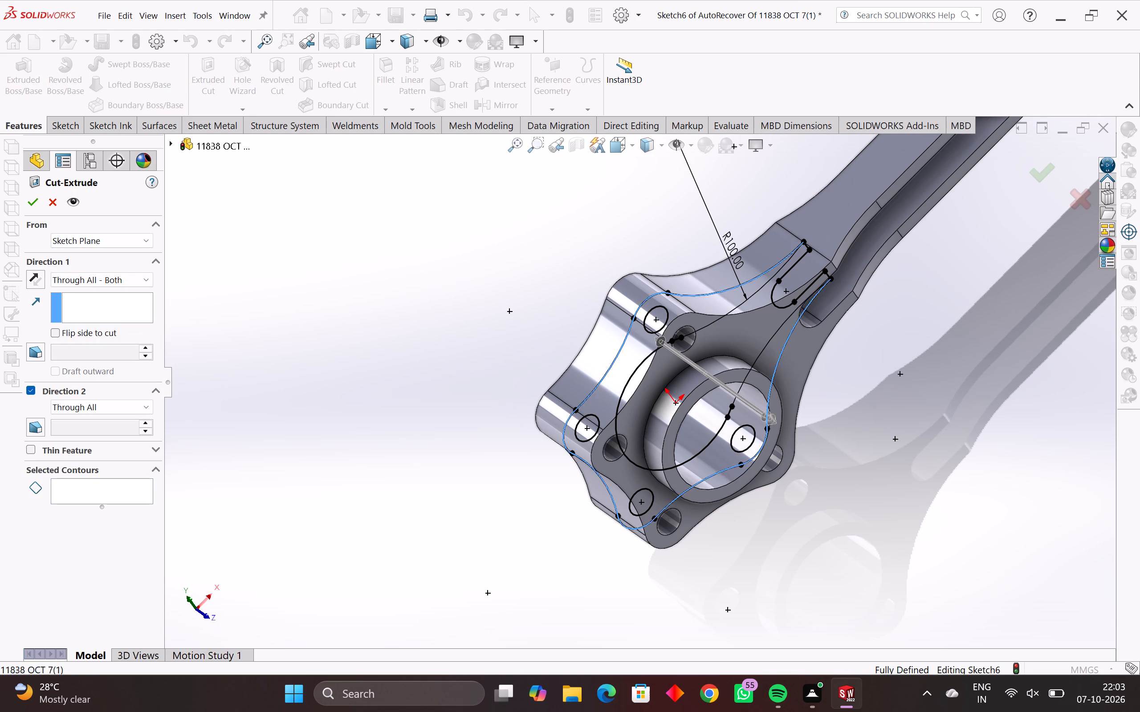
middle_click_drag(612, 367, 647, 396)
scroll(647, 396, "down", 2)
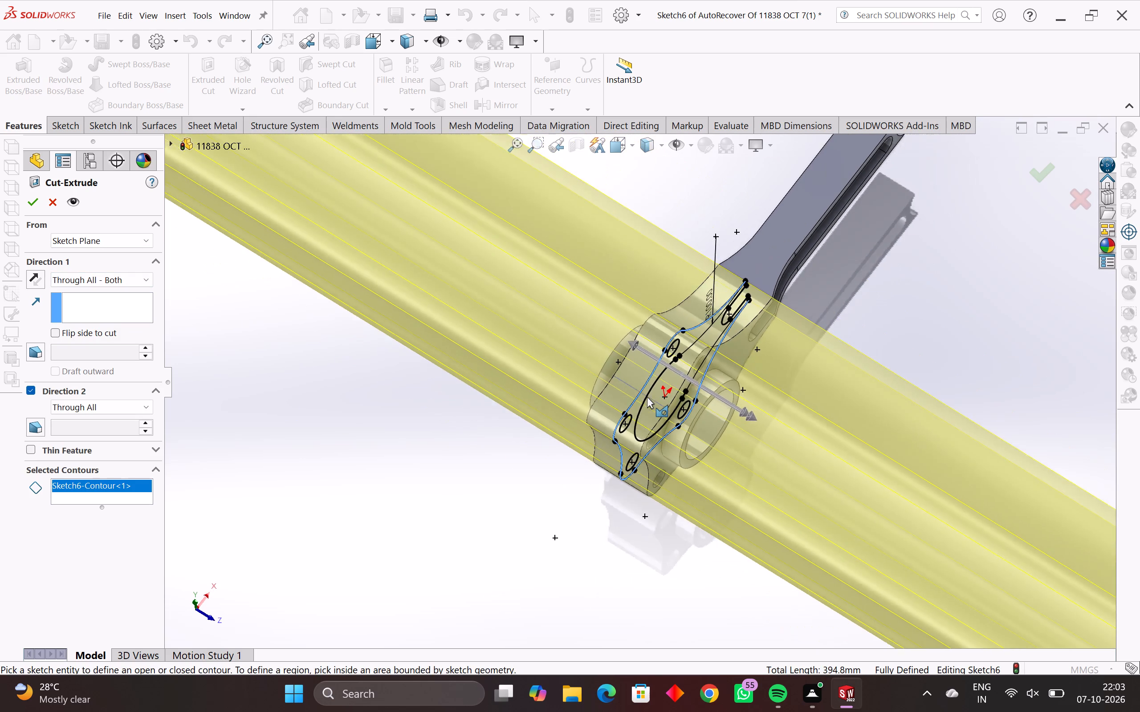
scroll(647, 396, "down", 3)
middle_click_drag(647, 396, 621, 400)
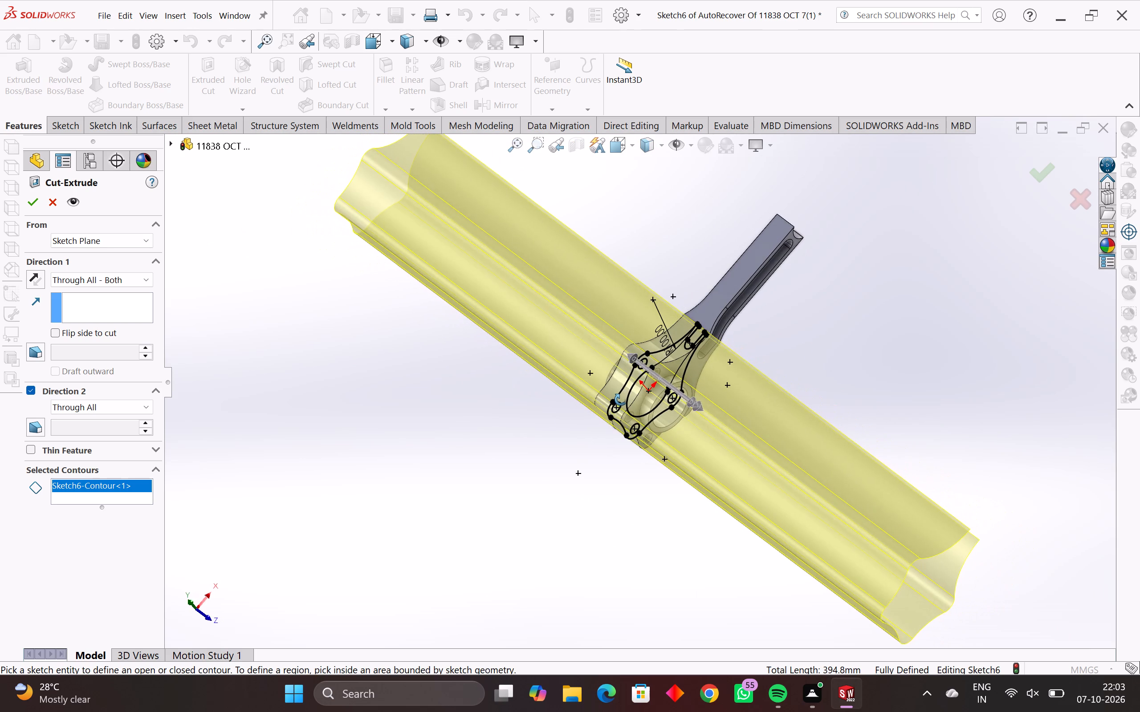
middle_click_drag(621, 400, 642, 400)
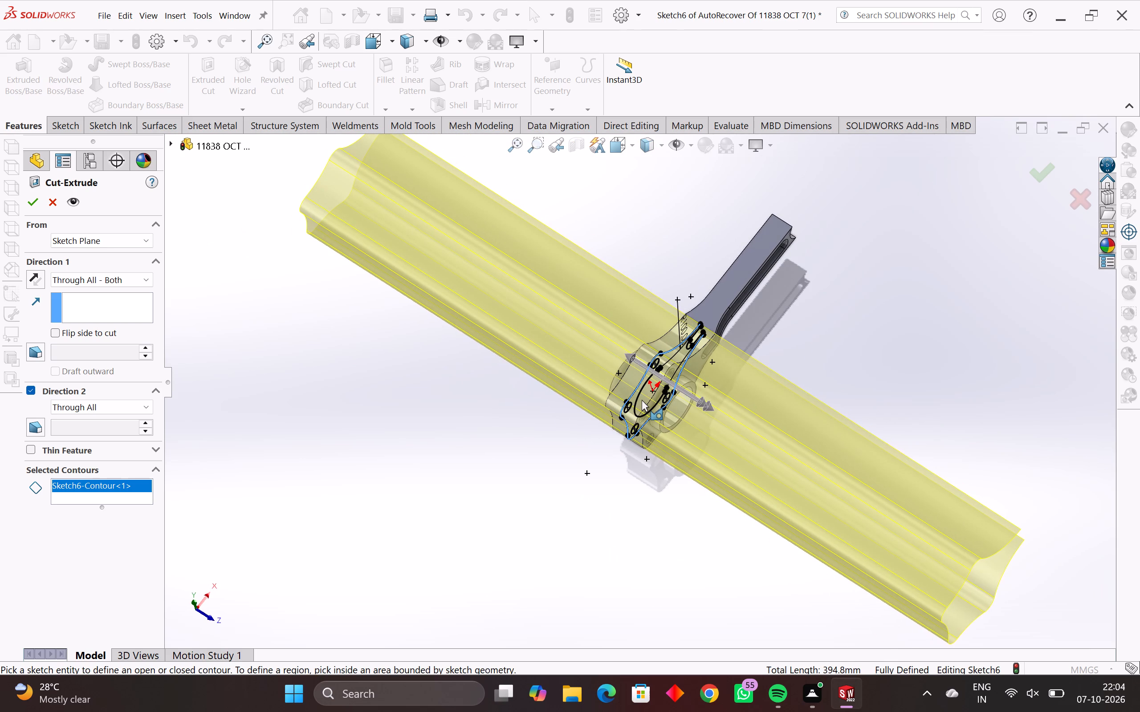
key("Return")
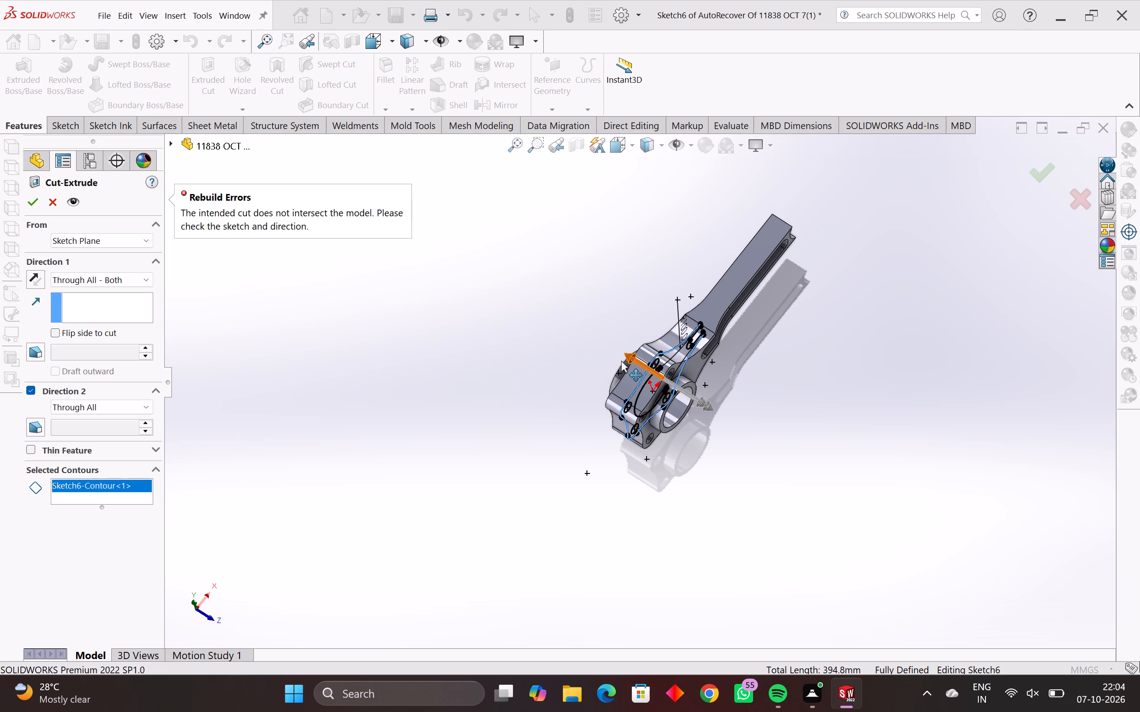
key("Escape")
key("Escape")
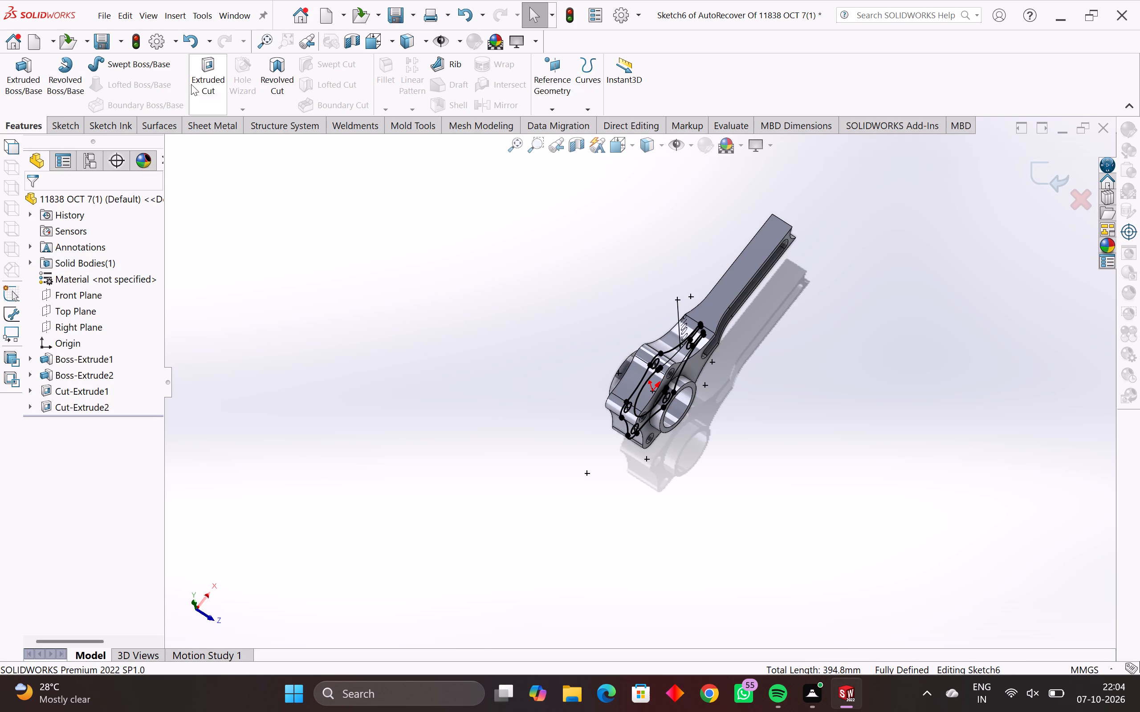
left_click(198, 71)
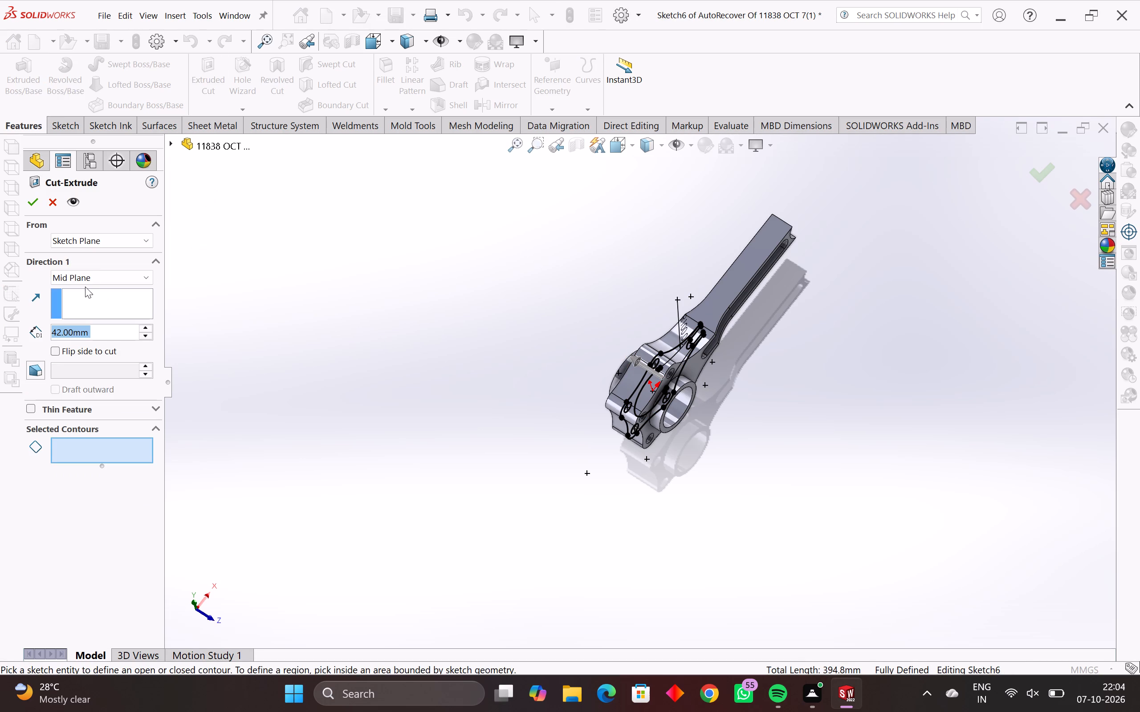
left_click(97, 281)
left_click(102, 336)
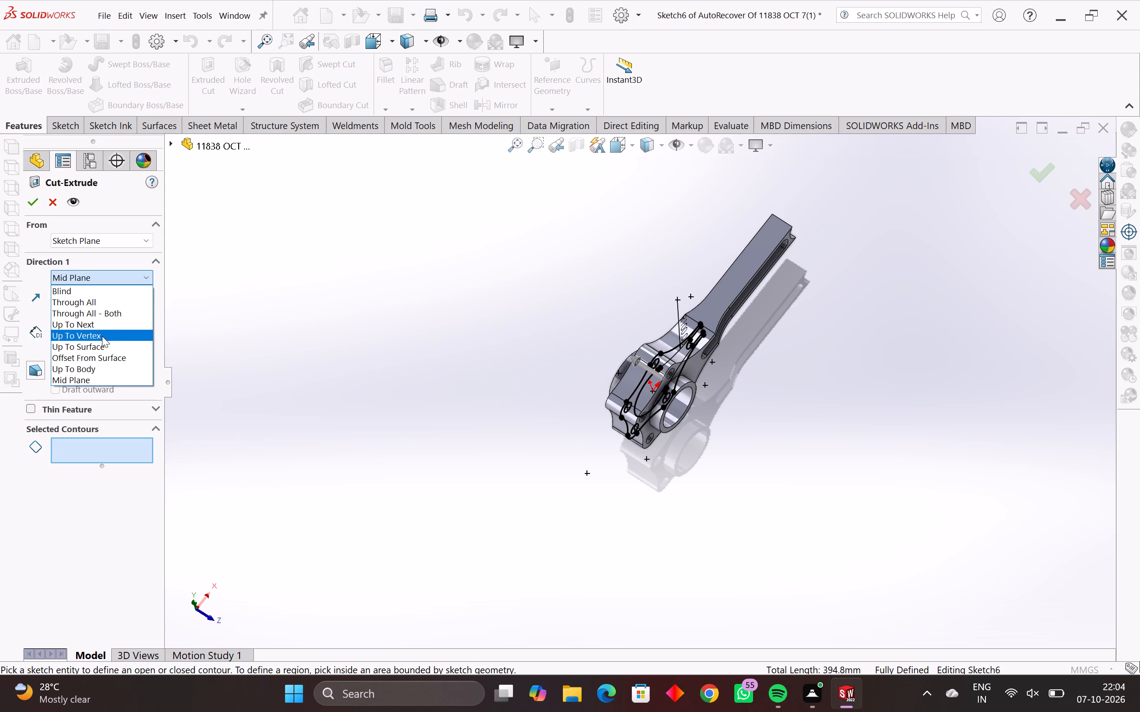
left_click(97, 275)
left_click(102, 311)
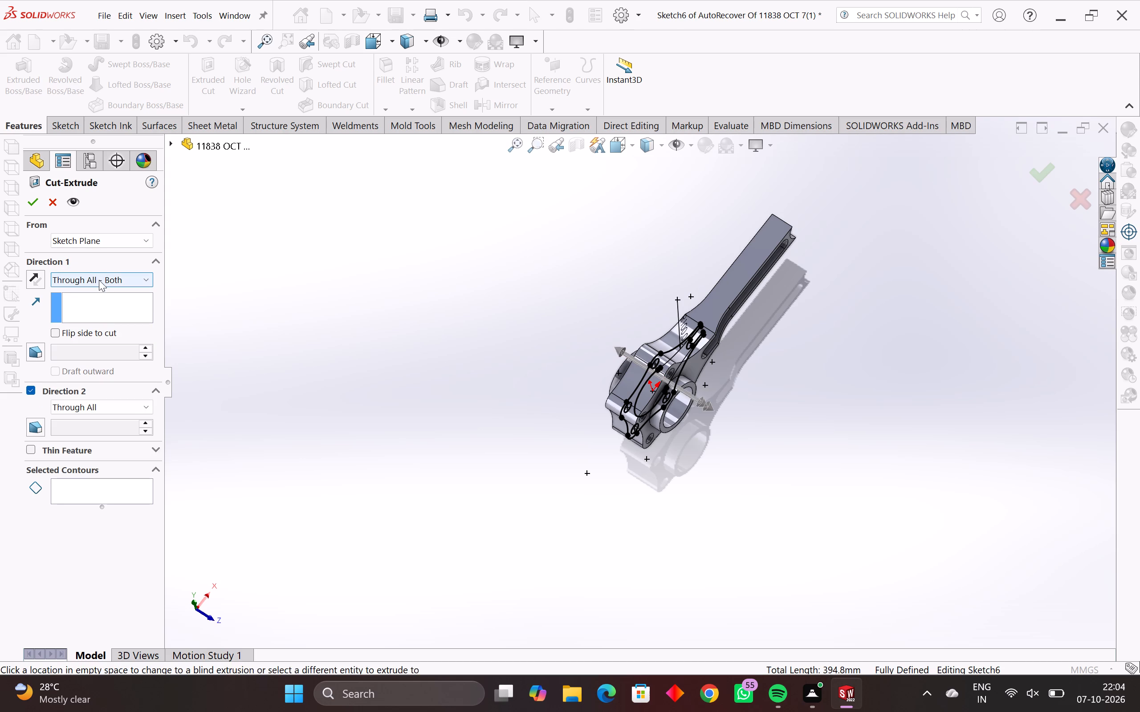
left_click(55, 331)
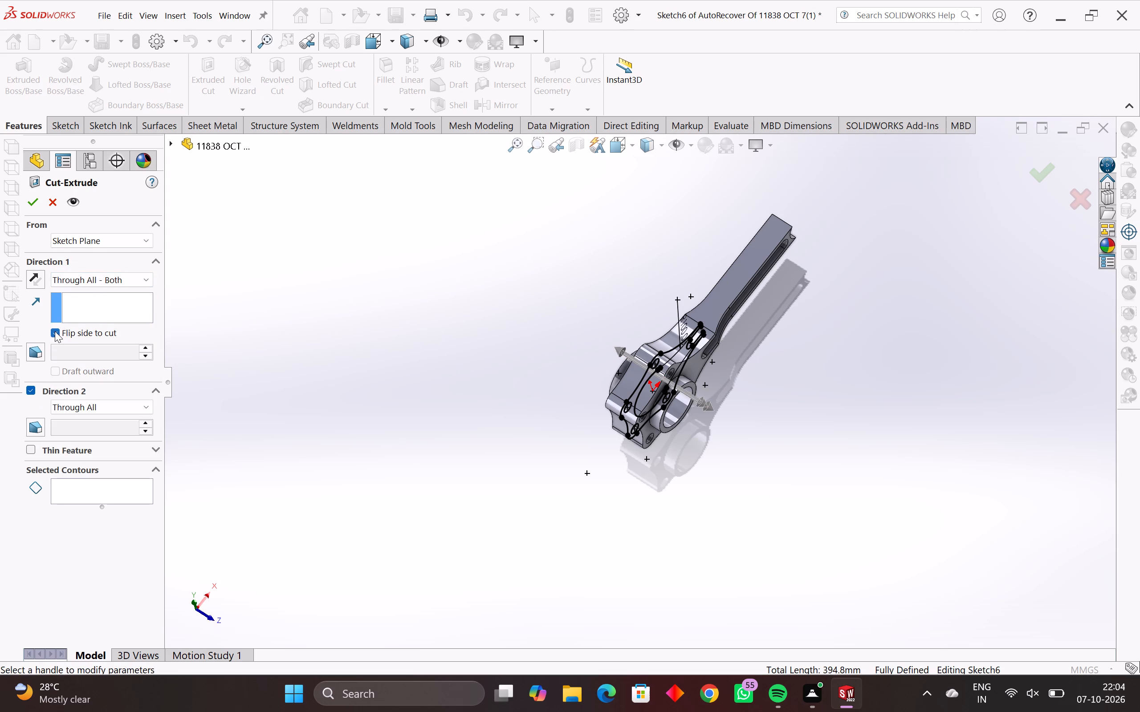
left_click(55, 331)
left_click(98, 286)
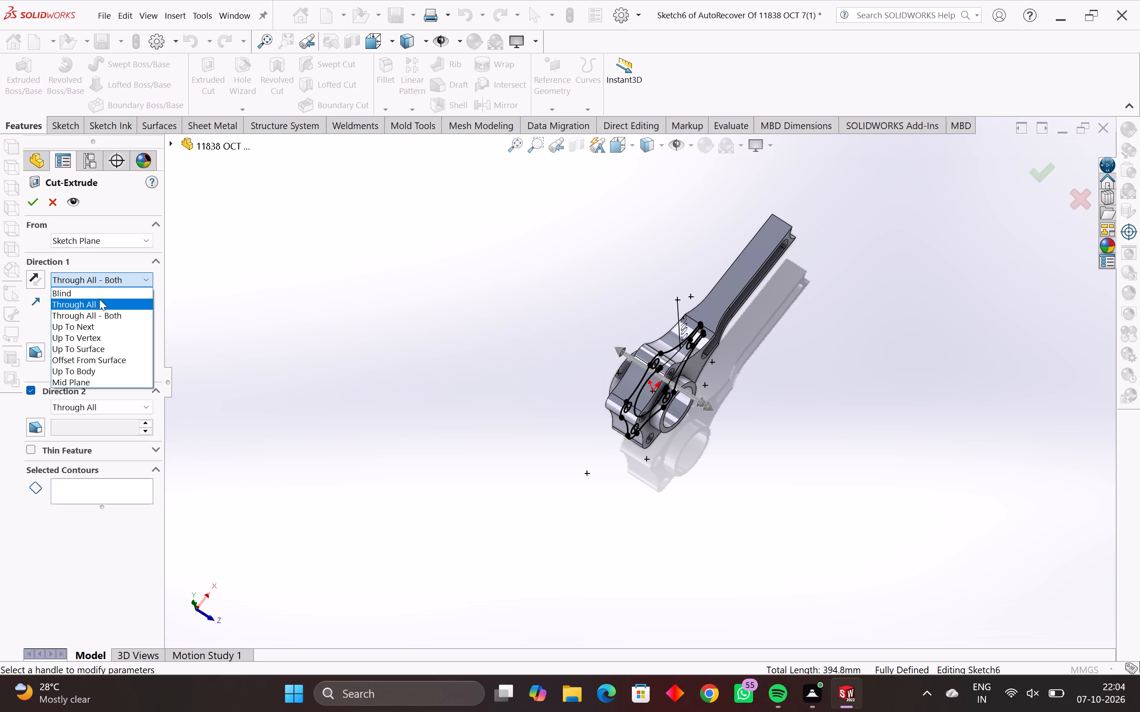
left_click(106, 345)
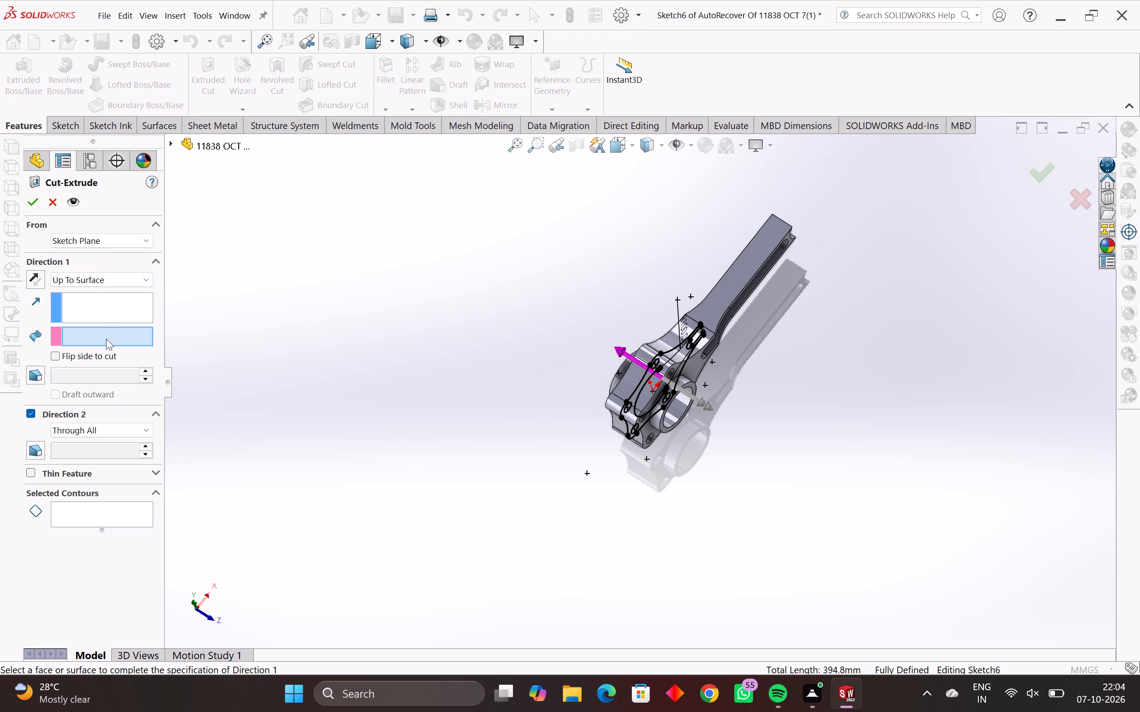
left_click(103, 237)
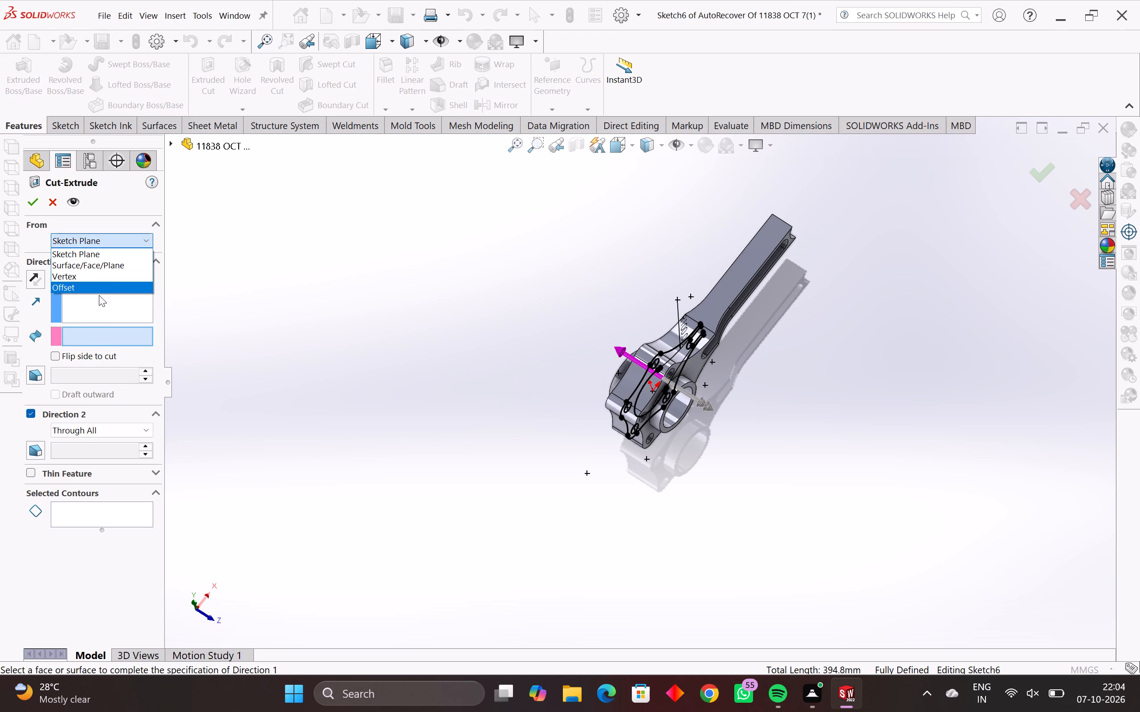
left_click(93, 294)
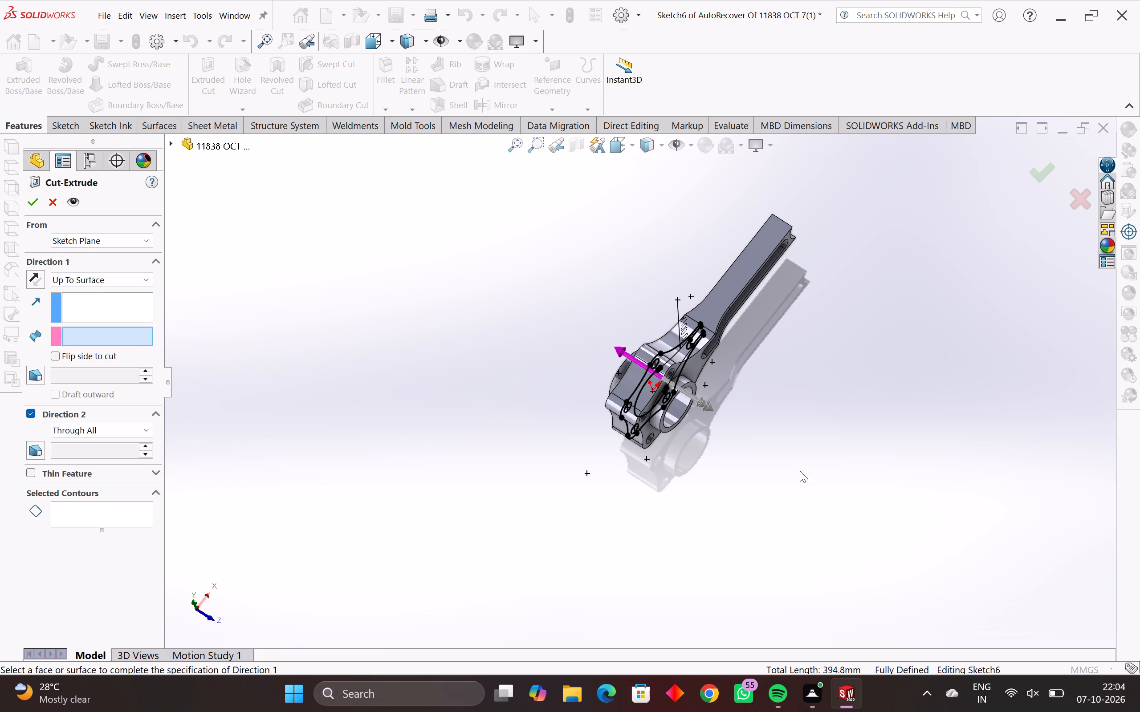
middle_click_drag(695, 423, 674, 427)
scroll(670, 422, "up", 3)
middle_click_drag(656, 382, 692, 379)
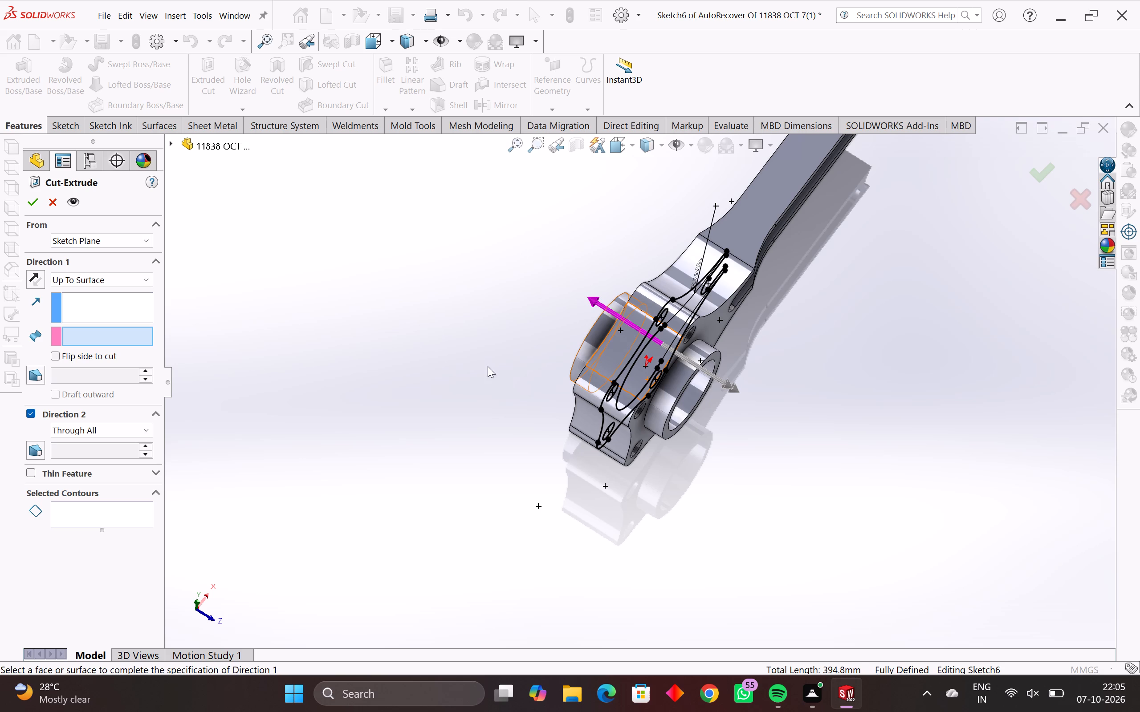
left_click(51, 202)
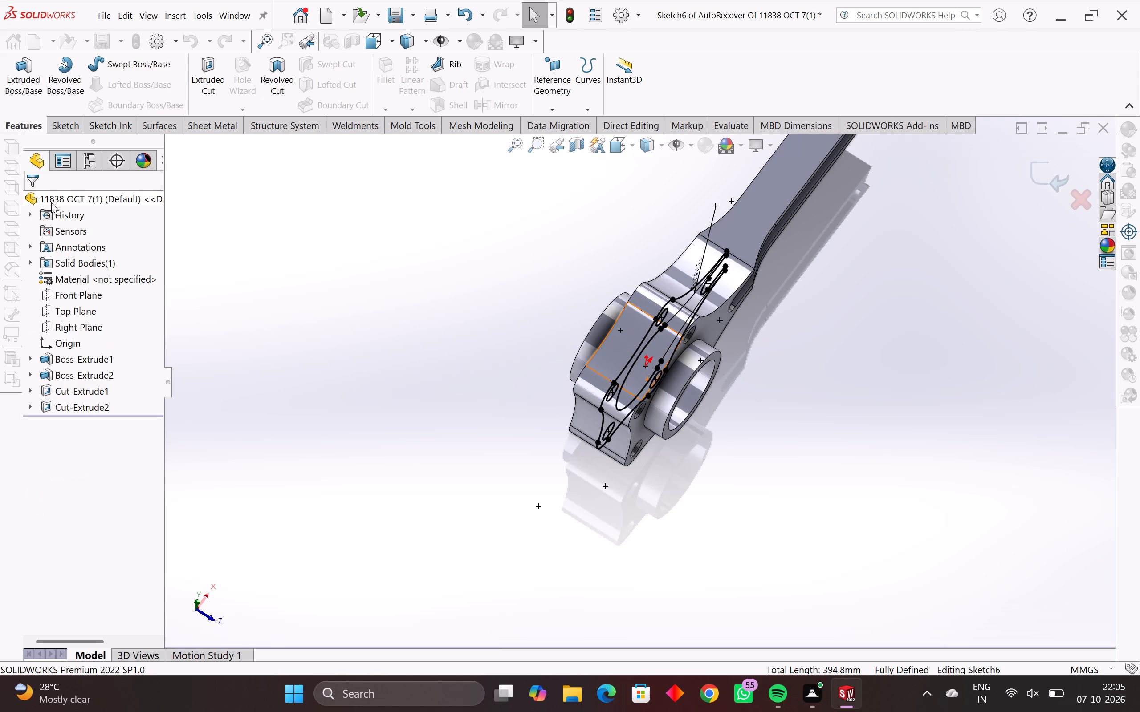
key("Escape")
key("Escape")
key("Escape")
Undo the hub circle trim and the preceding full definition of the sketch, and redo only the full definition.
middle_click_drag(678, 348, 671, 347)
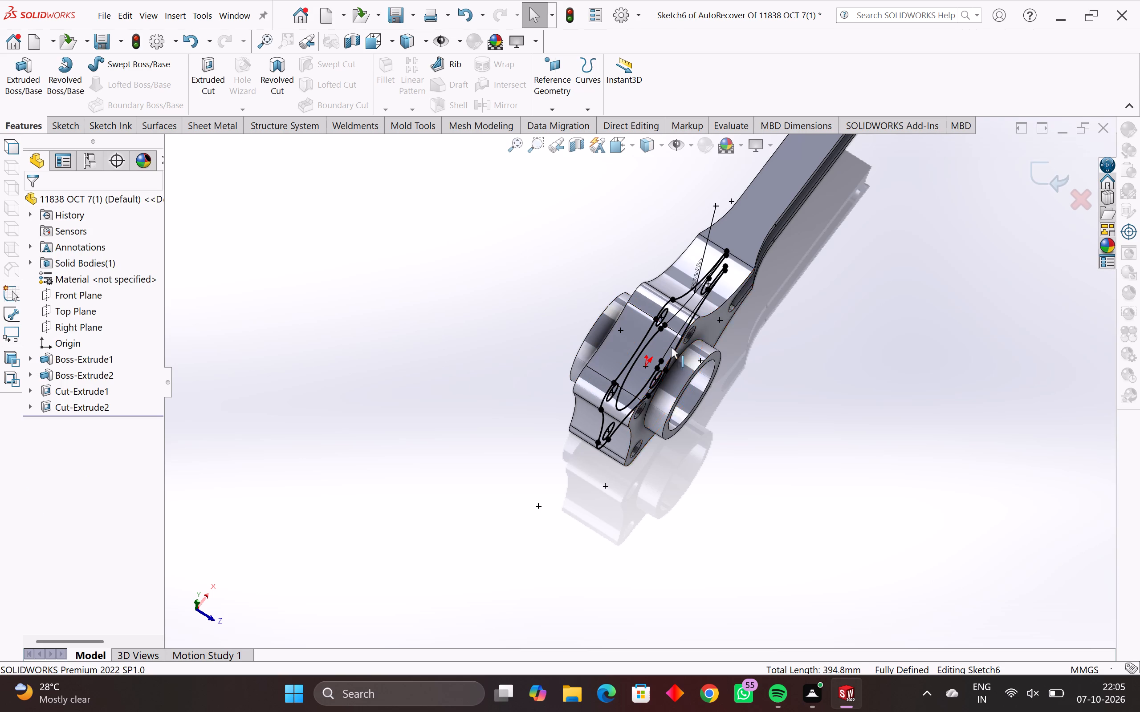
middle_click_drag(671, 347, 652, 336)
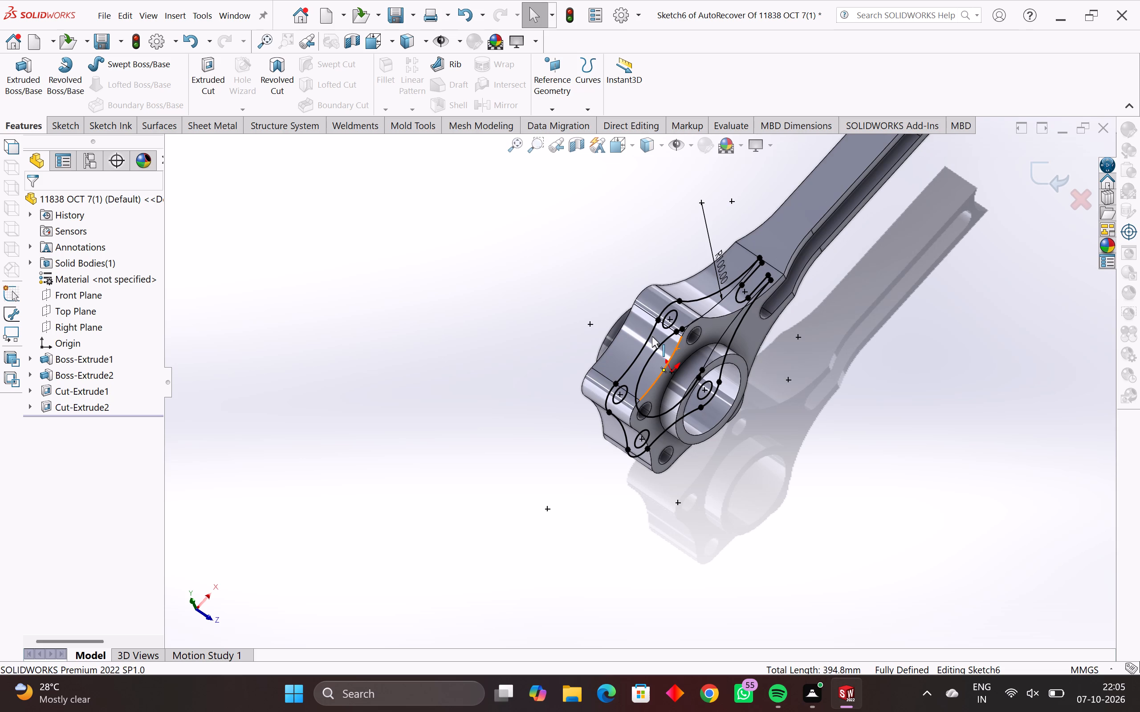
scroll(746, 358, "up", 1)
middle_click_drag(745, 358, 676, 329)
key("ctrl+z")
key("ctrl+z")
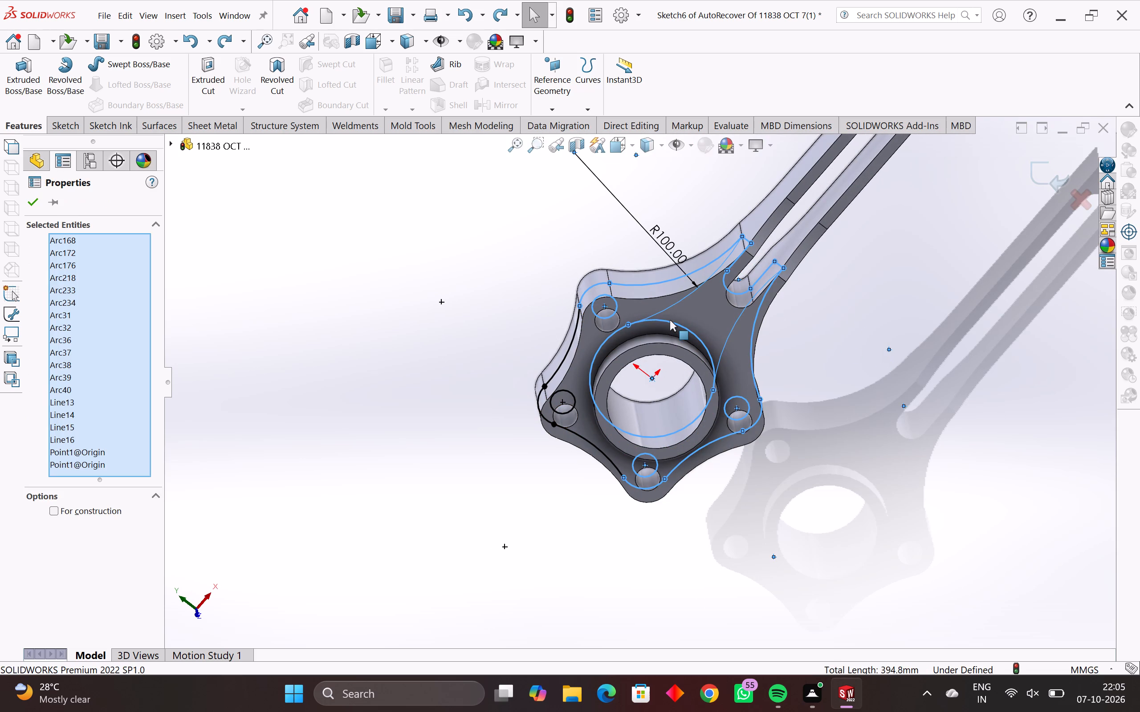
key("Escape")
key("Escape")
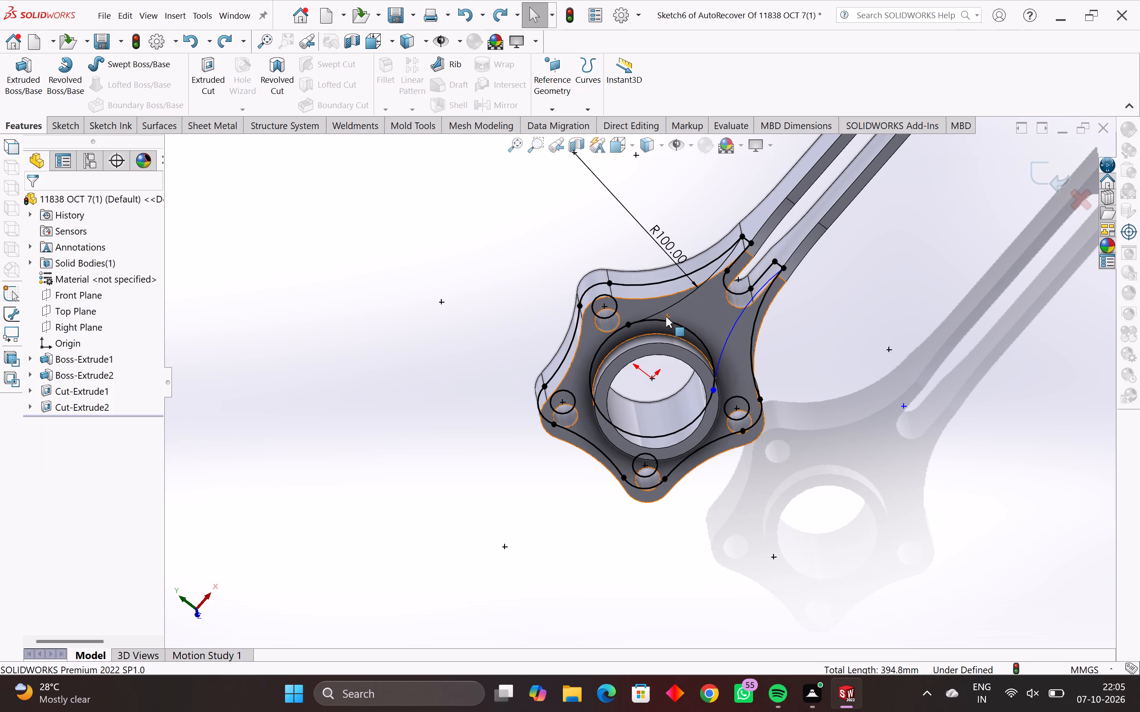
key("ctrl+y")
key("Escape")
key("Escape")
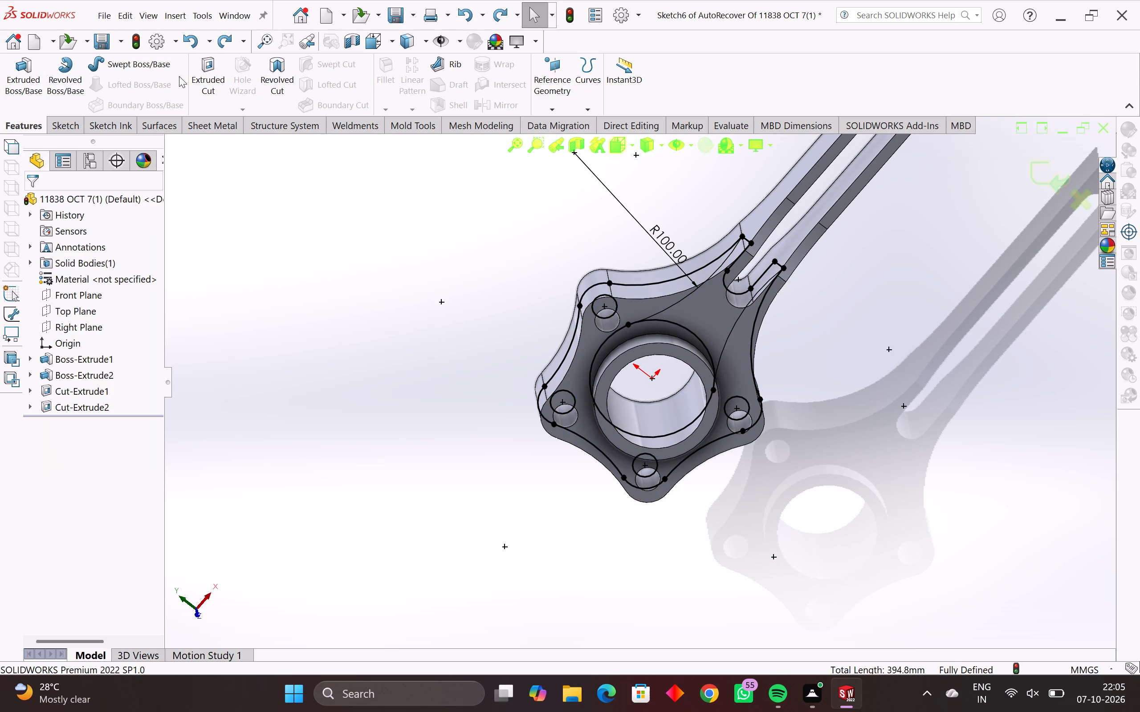
Start an extruded cut from the flange sketch and set its mid-plane depth to 28 mm.
left_click(199, 77)
middle_click_drag(555, 373, 615, 400)
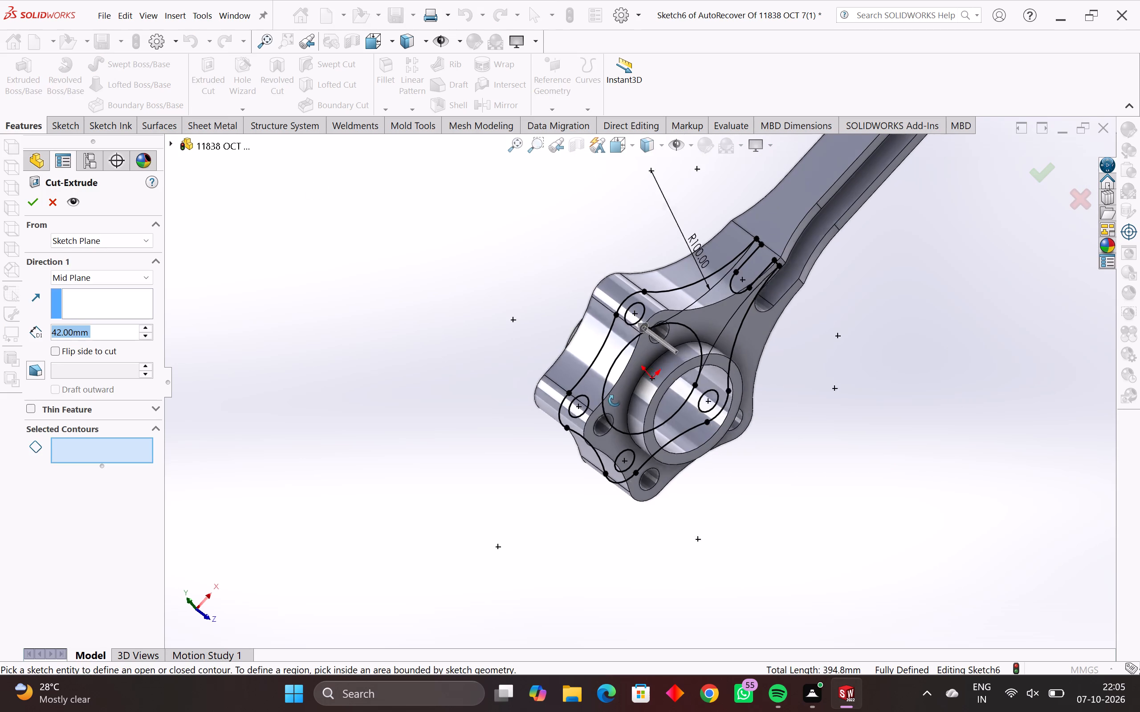
middle_click_drag(615, 400, 615, 401)
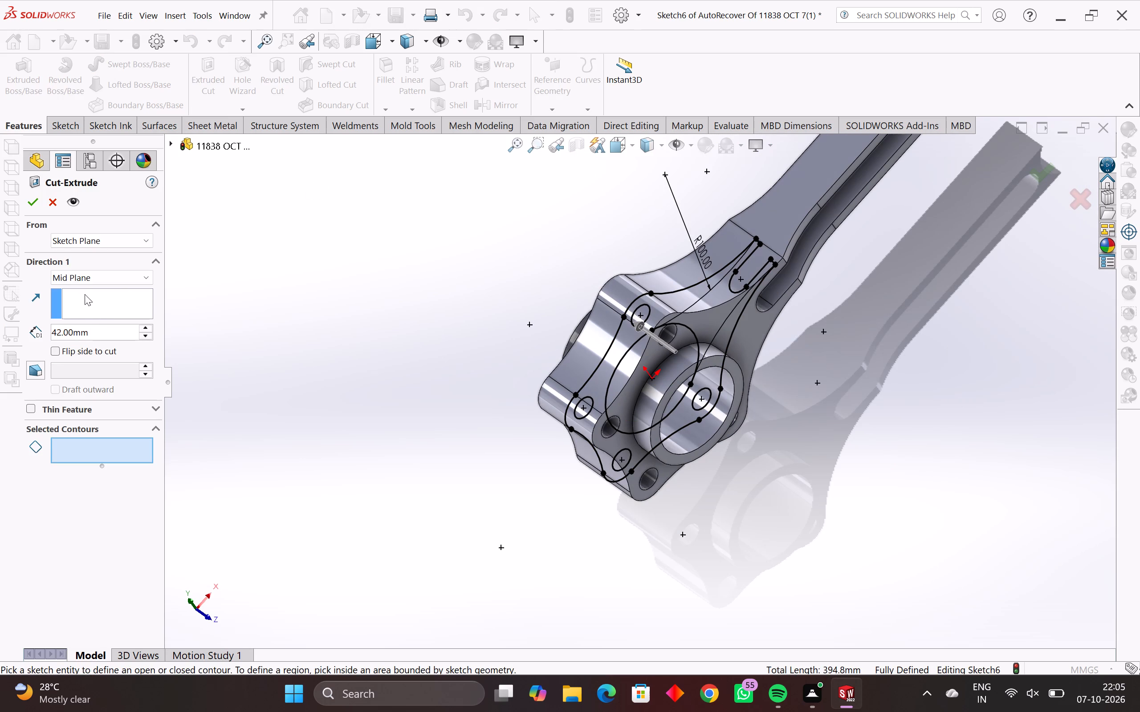
left_click_drag(97, 333, 0, 323)
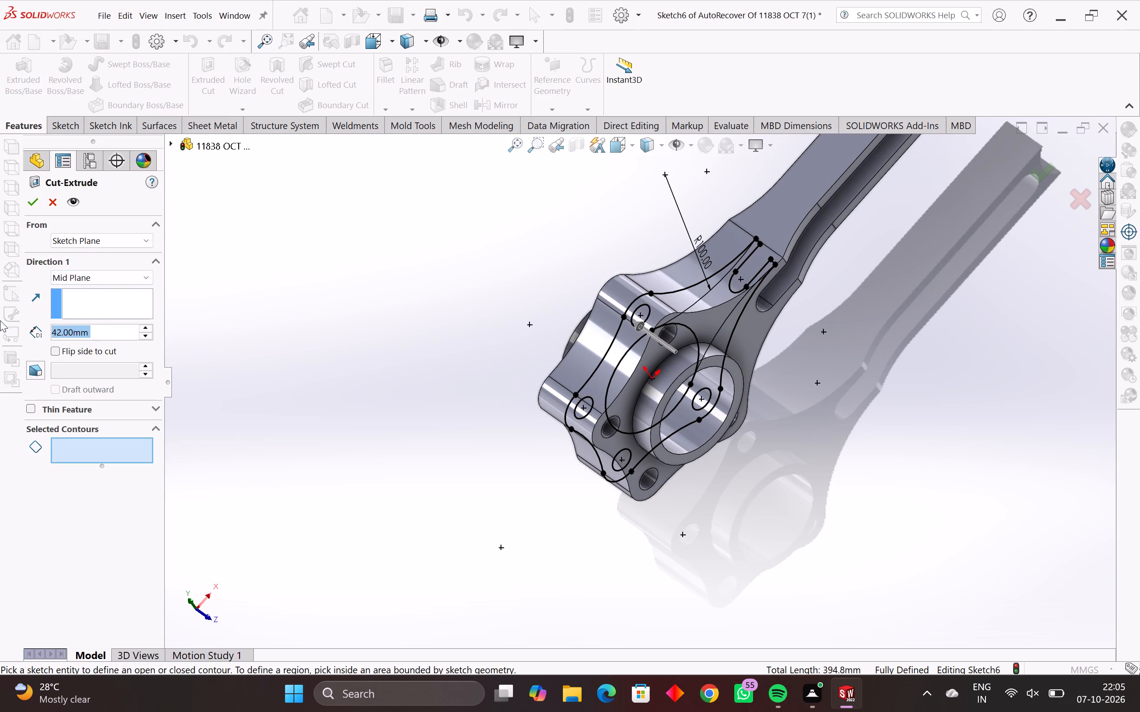
type("28")
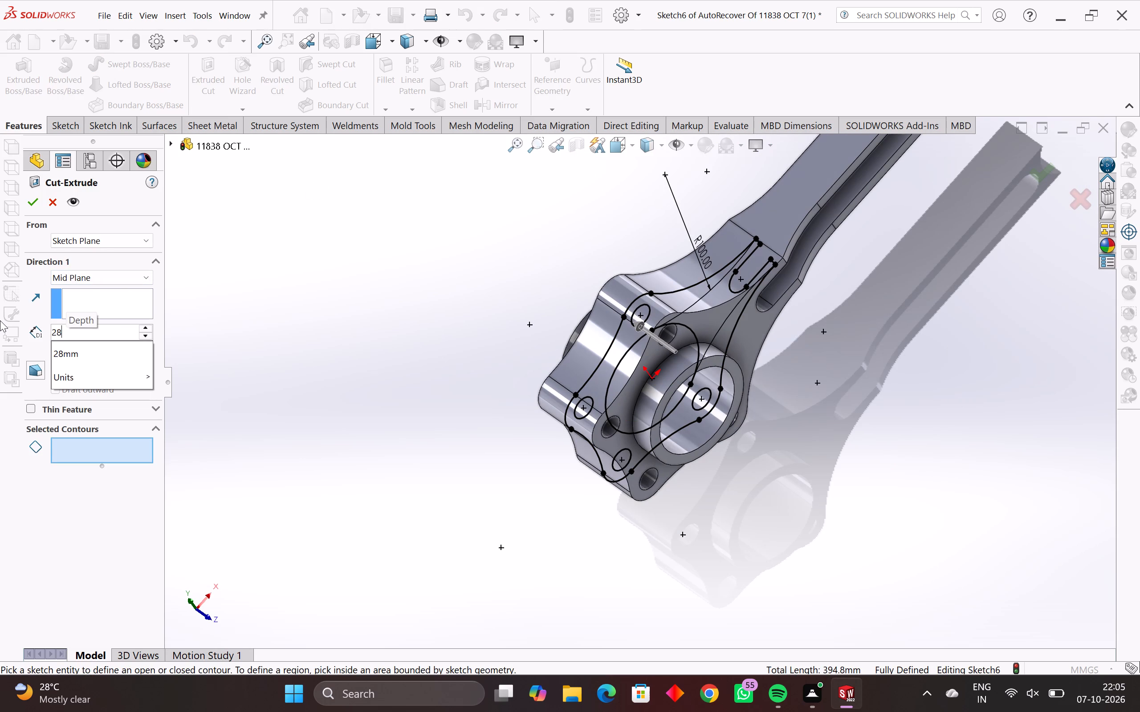
key("Return")
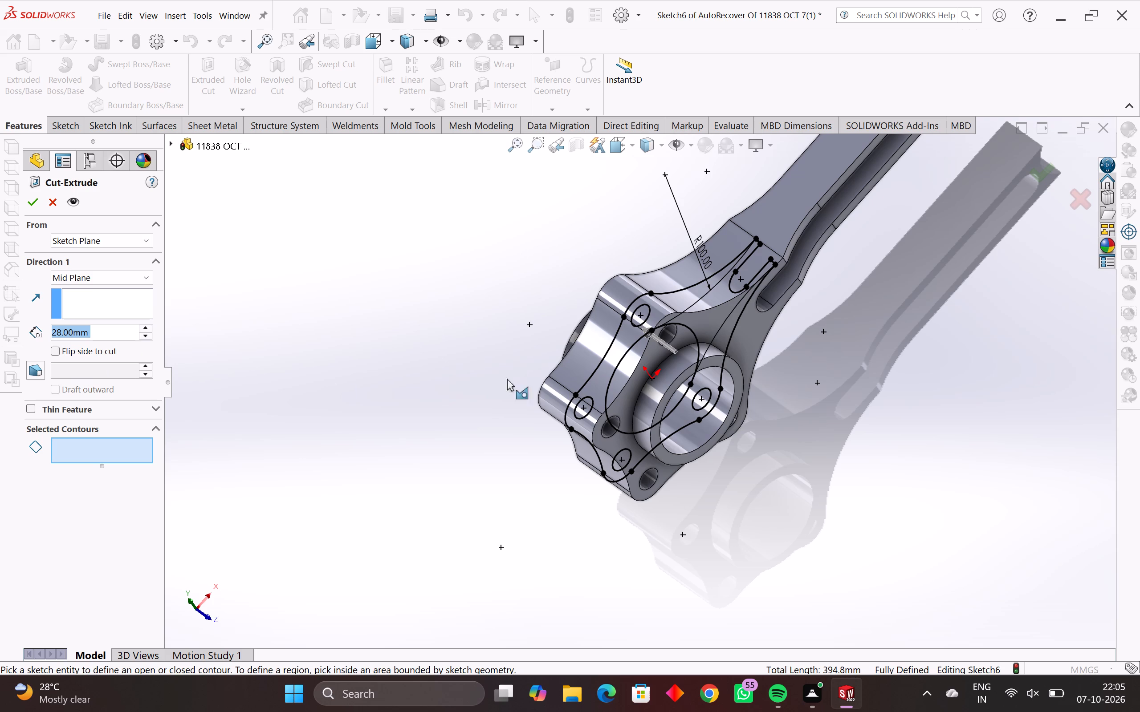
Select the flange outline, hub circle, a bolt-hole circle, the surrounding flange region and the slot outline as contours, and try to build the cut.
left_click(598, 365)
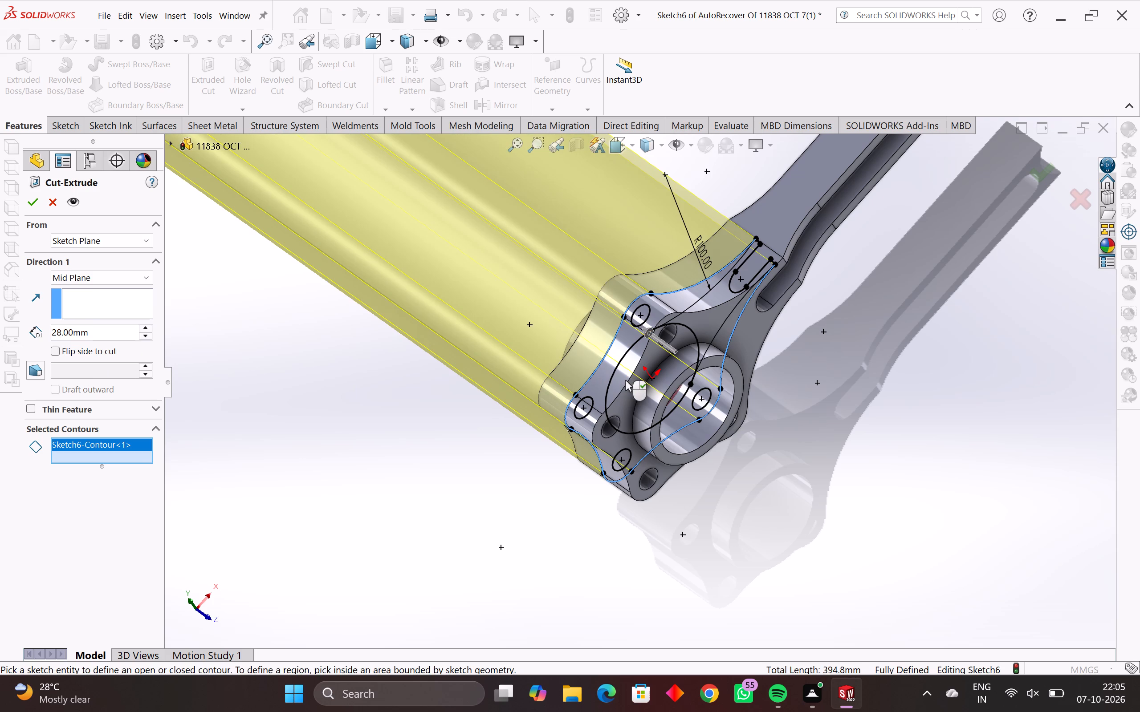
left_click(615, 366)
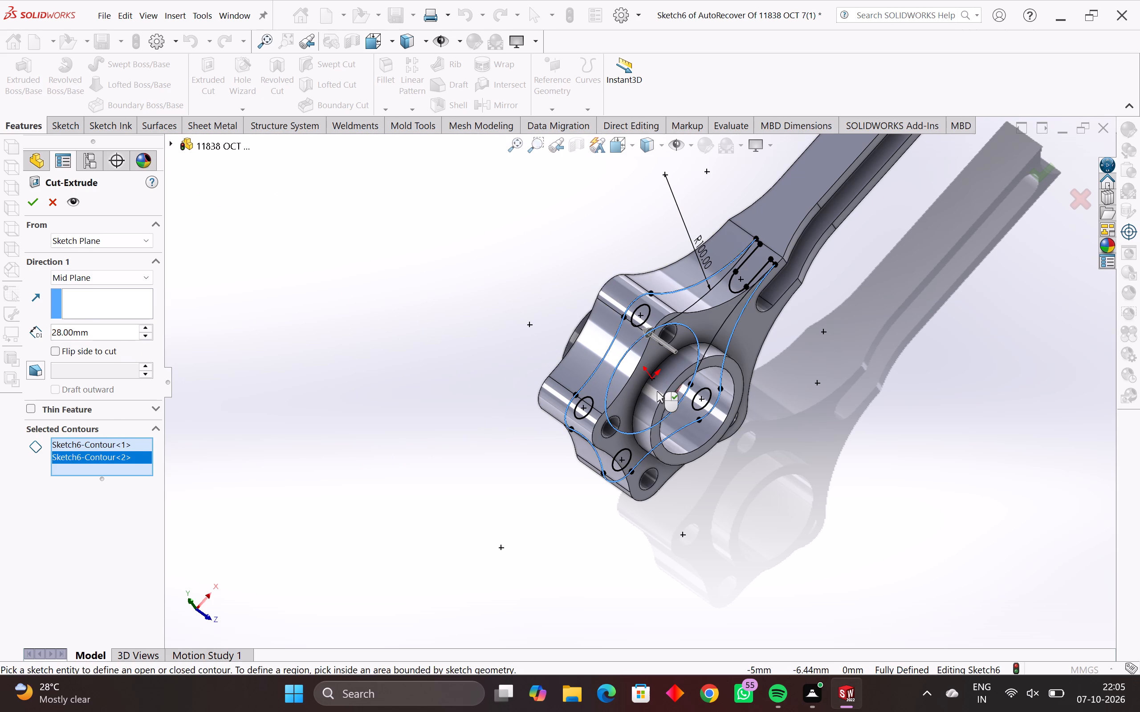
left_click(643, 304)
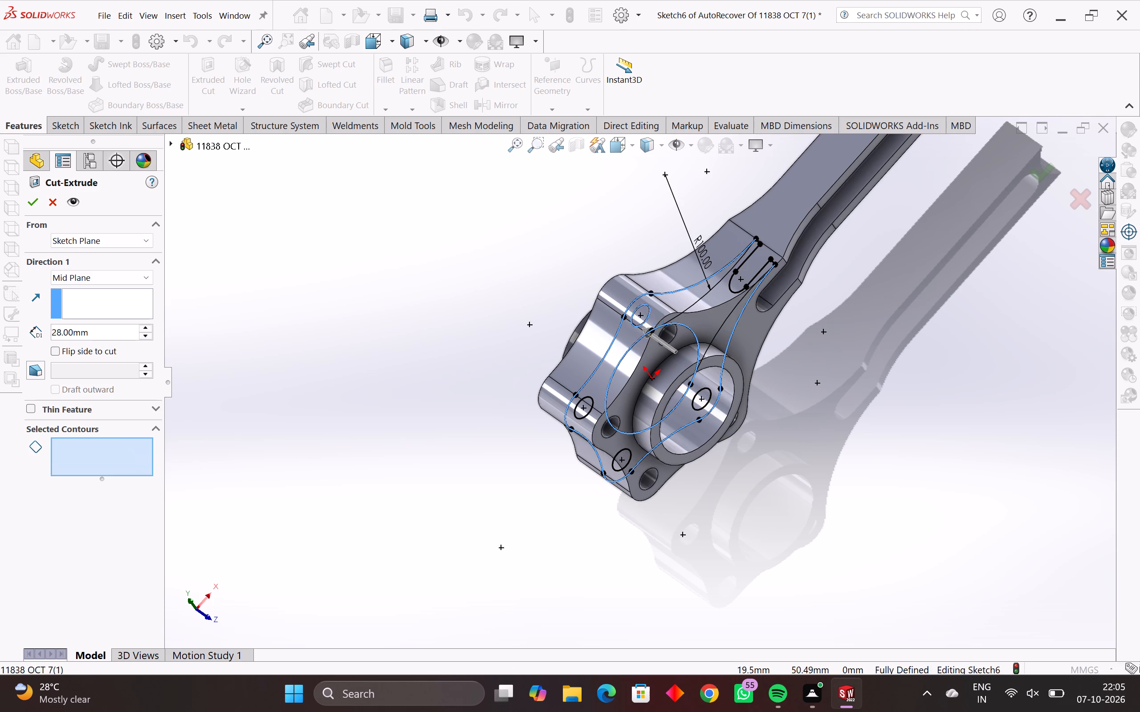
left_click(576, 402)
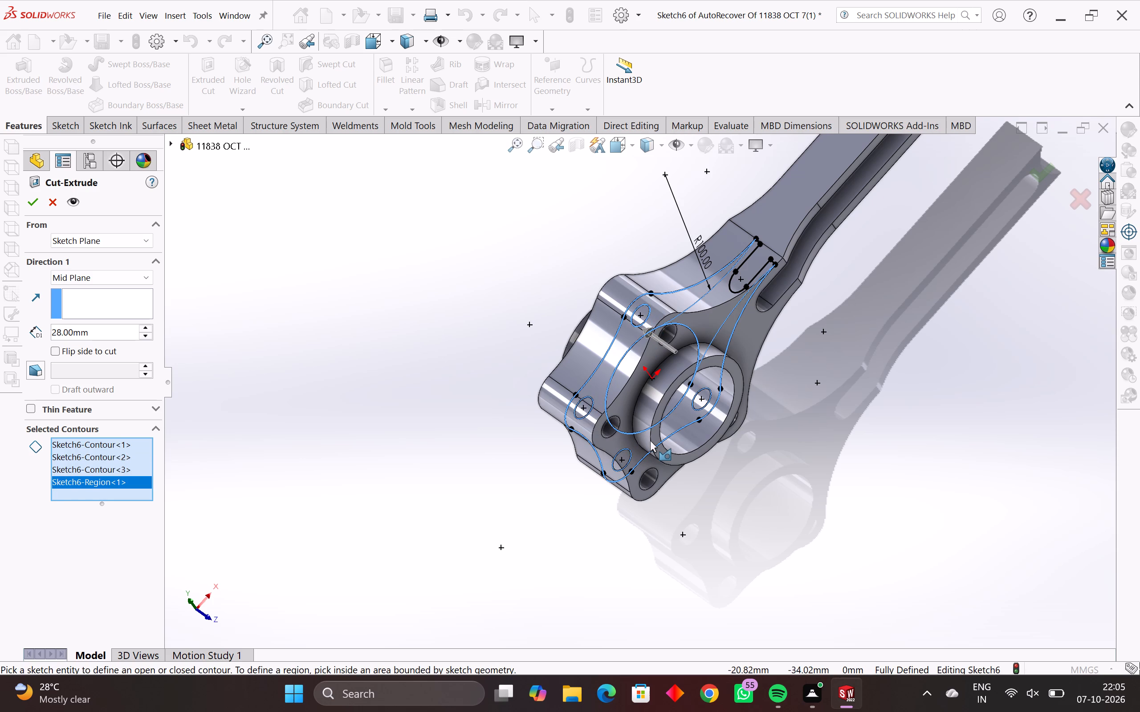
middle_click_drag(650, 440, 627, 410)
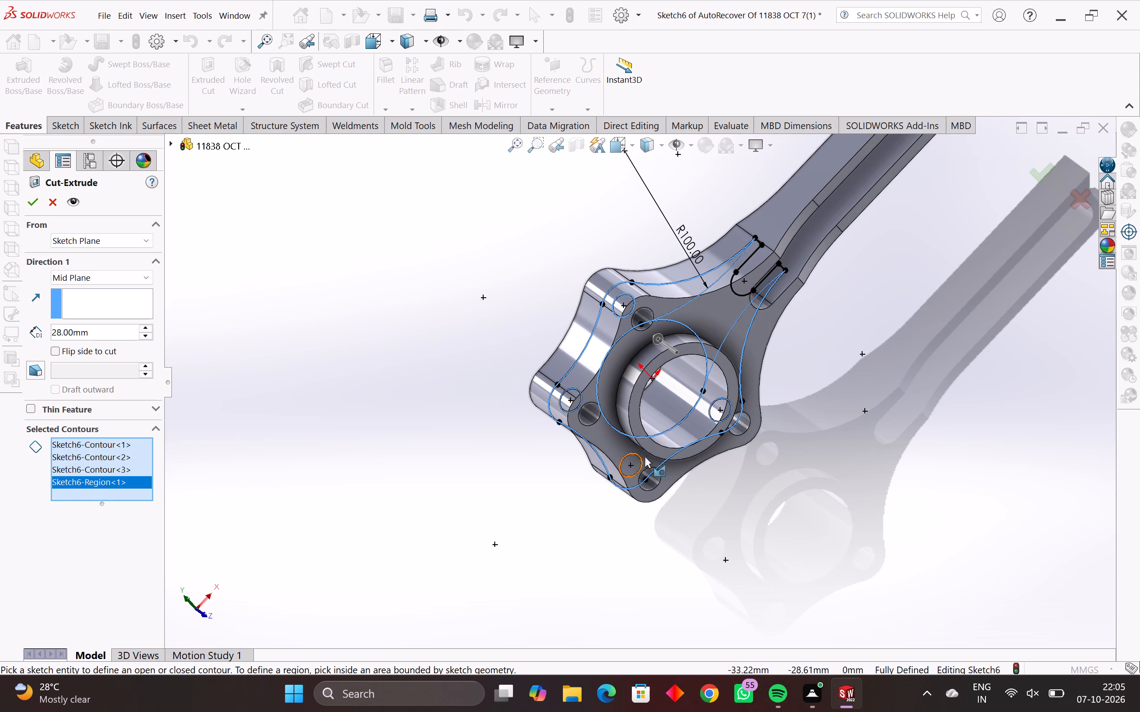
scroll(762, 252, "up", 3)
scroll(733, 276, "up", 2)
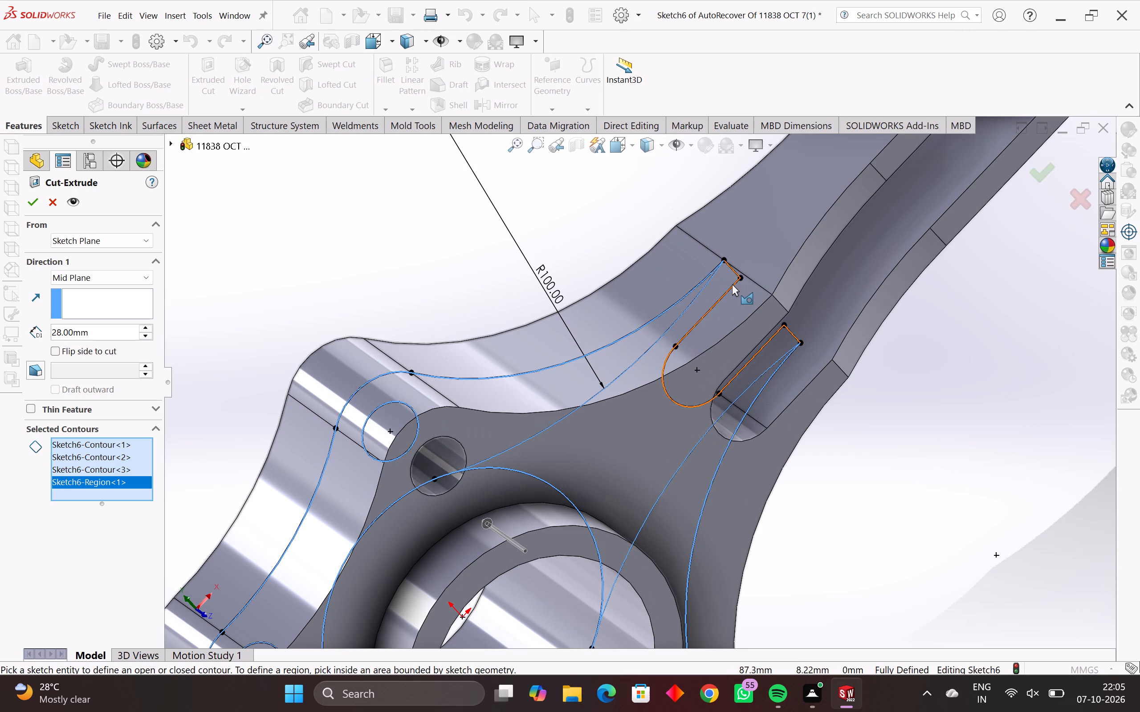
left_click(732, 284)
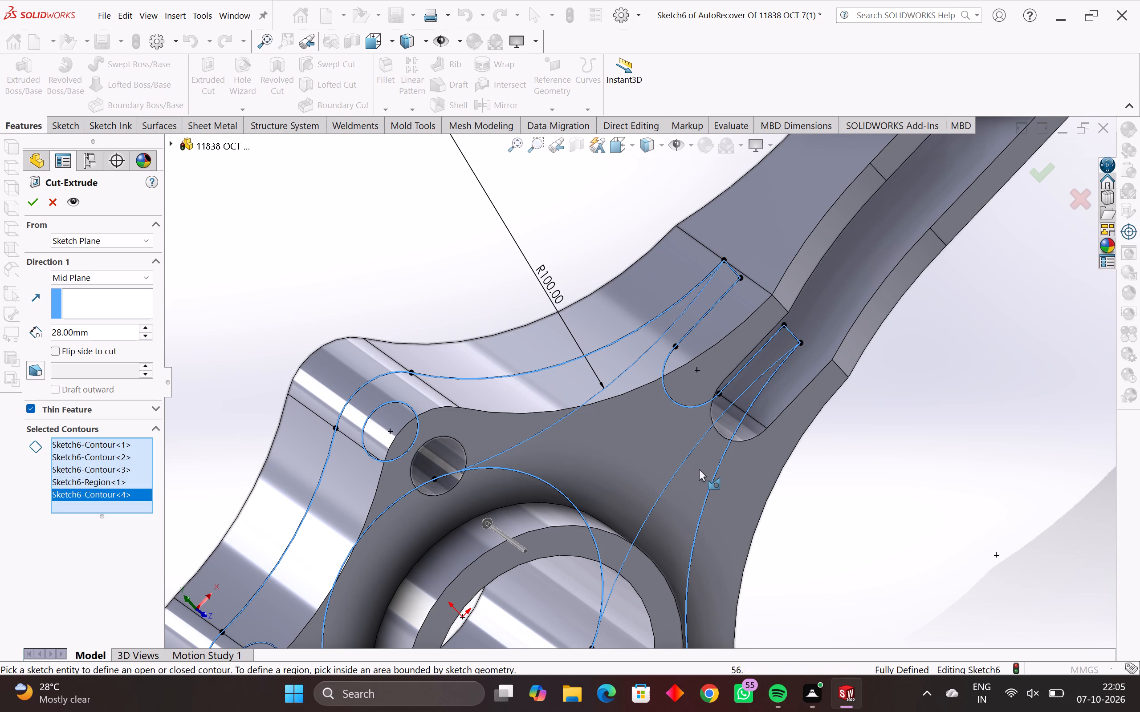
middle_click_drag(698, 469, 686, 459)
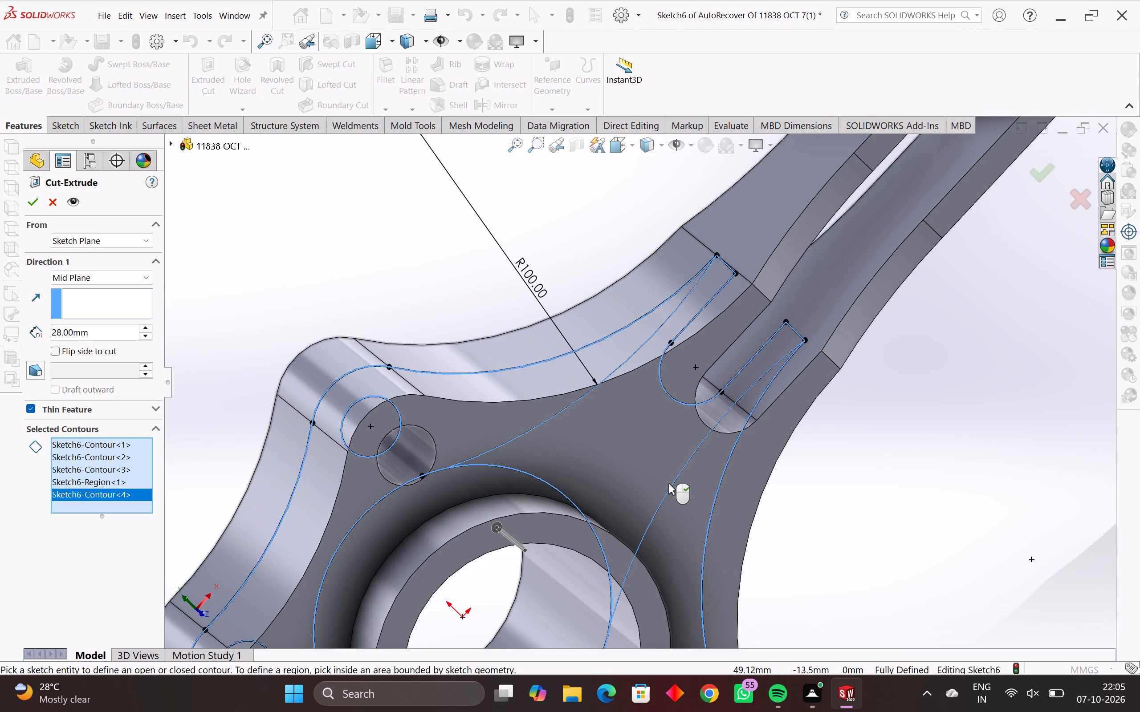
scroll(668, 483, "down", 2)
scroll(648, 516, "down", 2)
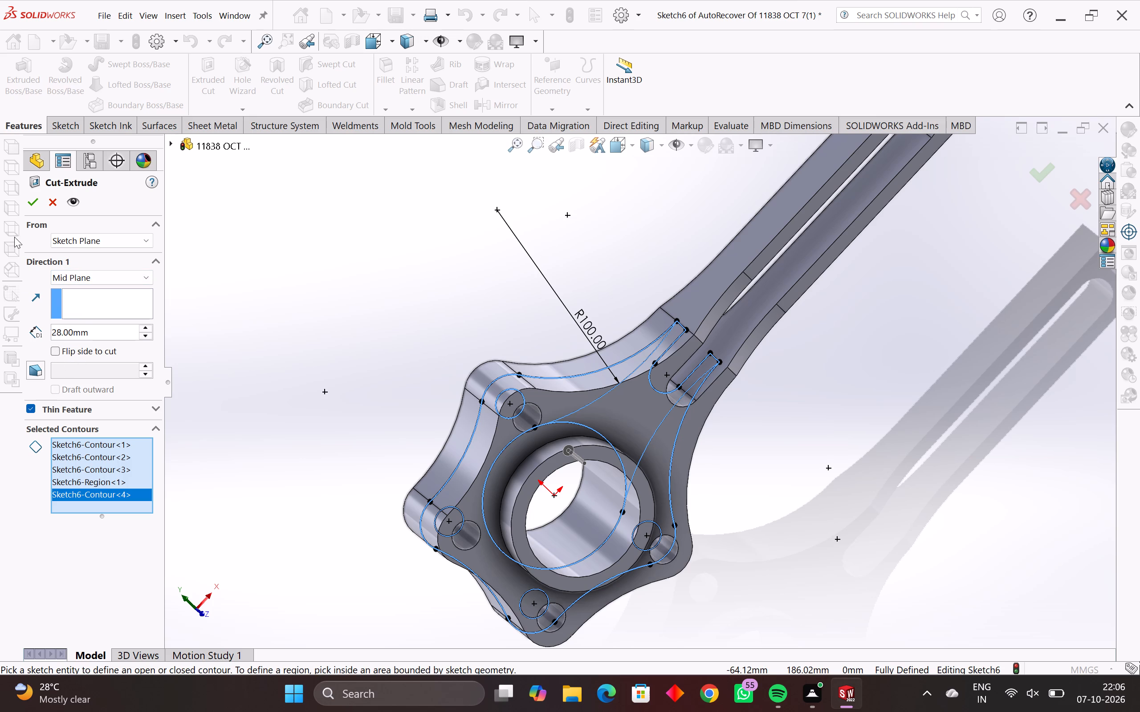
left_click(34, 204)
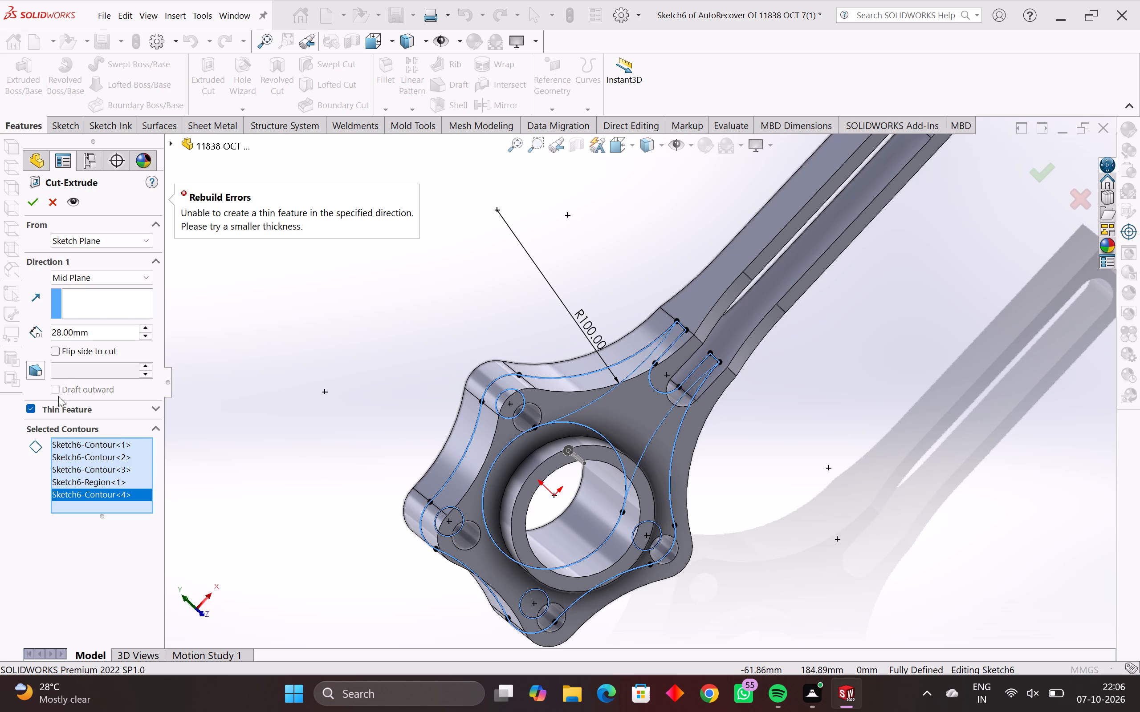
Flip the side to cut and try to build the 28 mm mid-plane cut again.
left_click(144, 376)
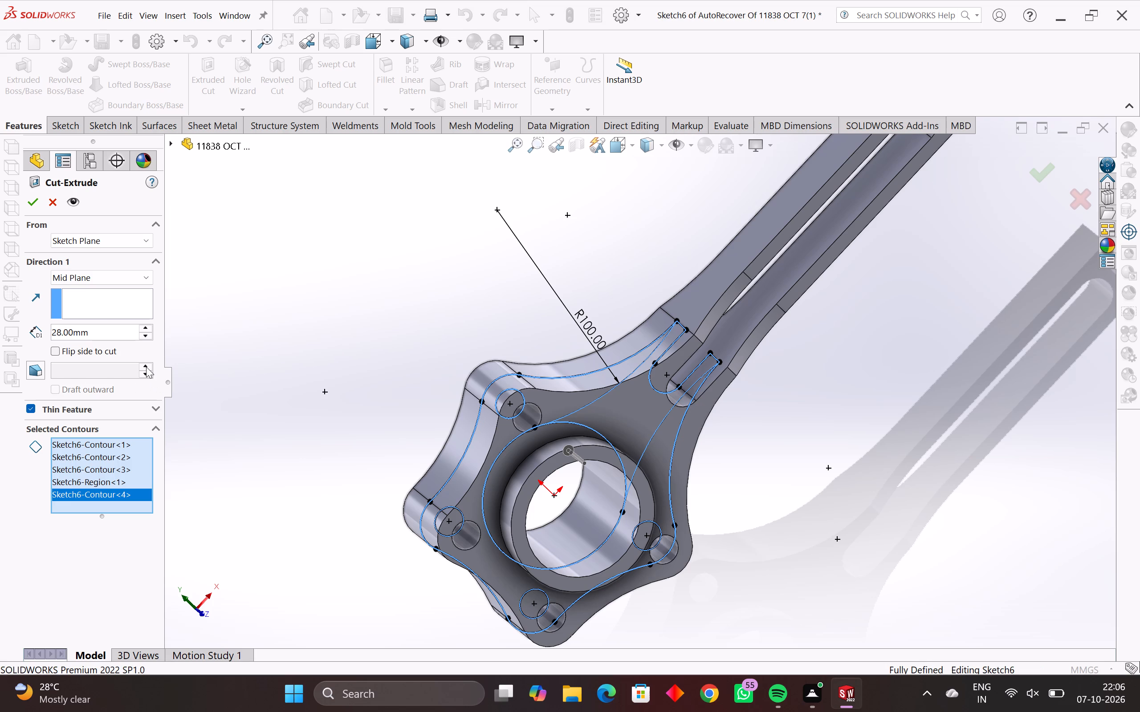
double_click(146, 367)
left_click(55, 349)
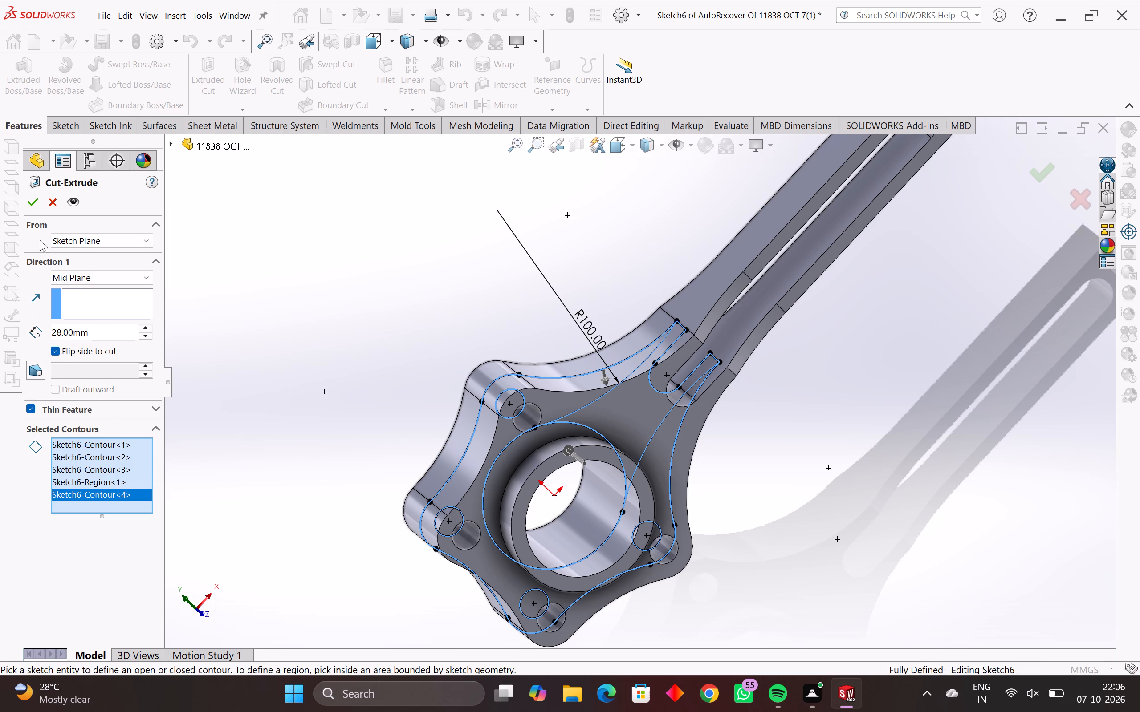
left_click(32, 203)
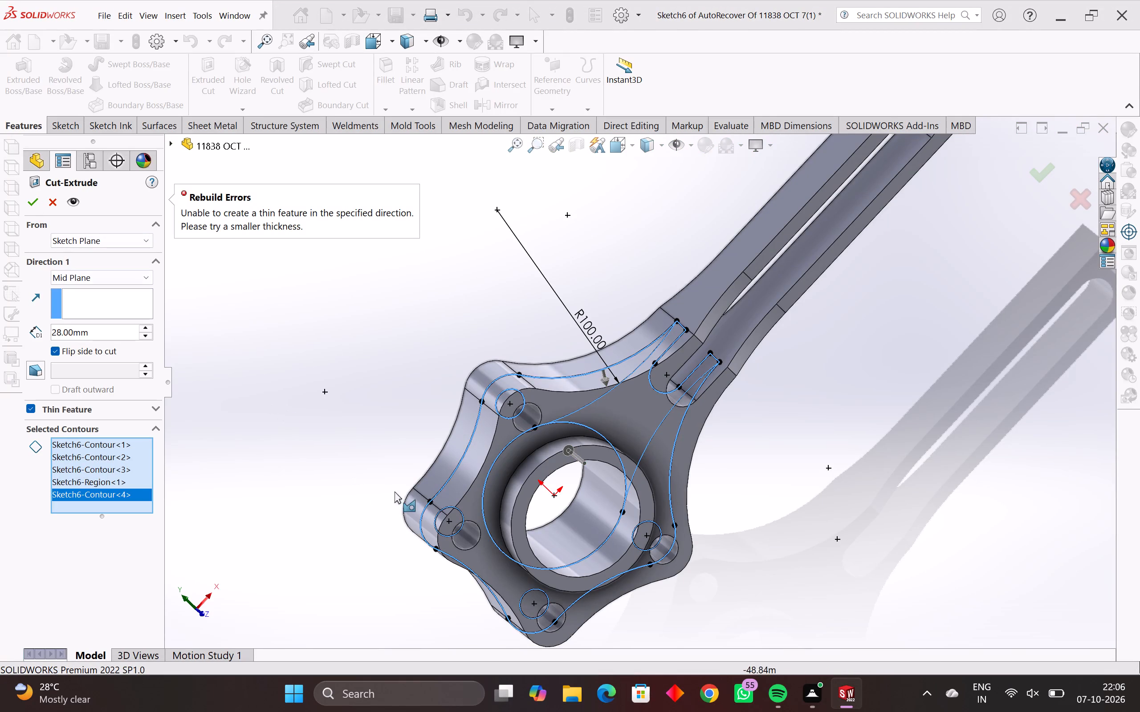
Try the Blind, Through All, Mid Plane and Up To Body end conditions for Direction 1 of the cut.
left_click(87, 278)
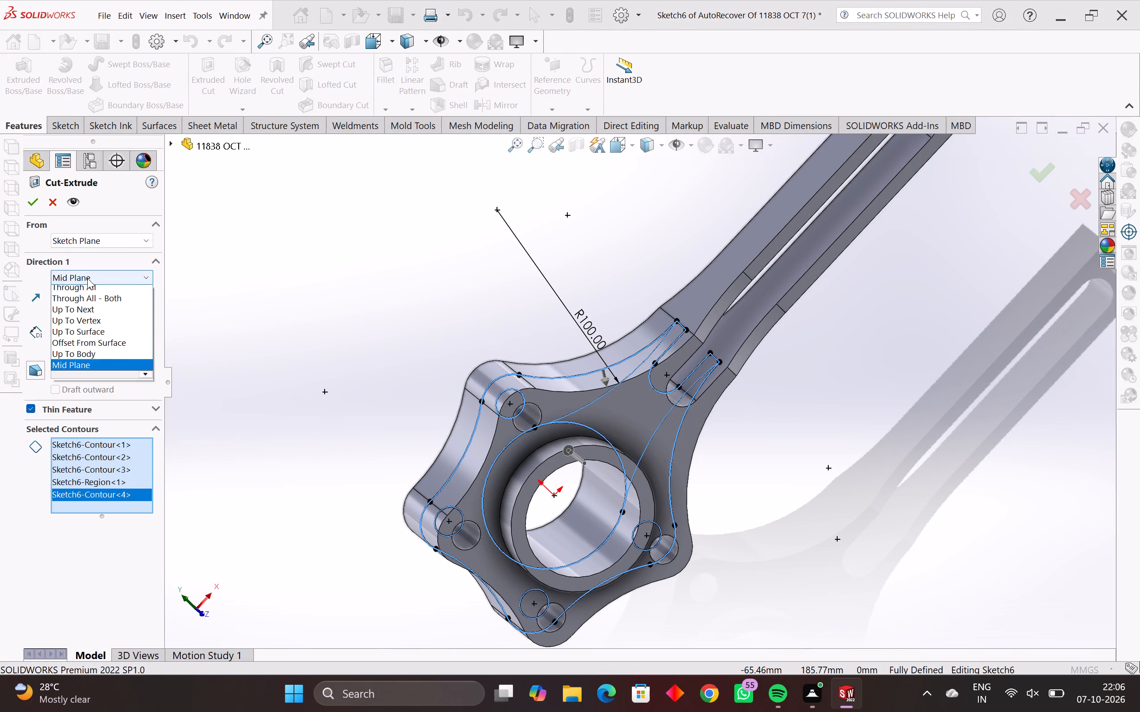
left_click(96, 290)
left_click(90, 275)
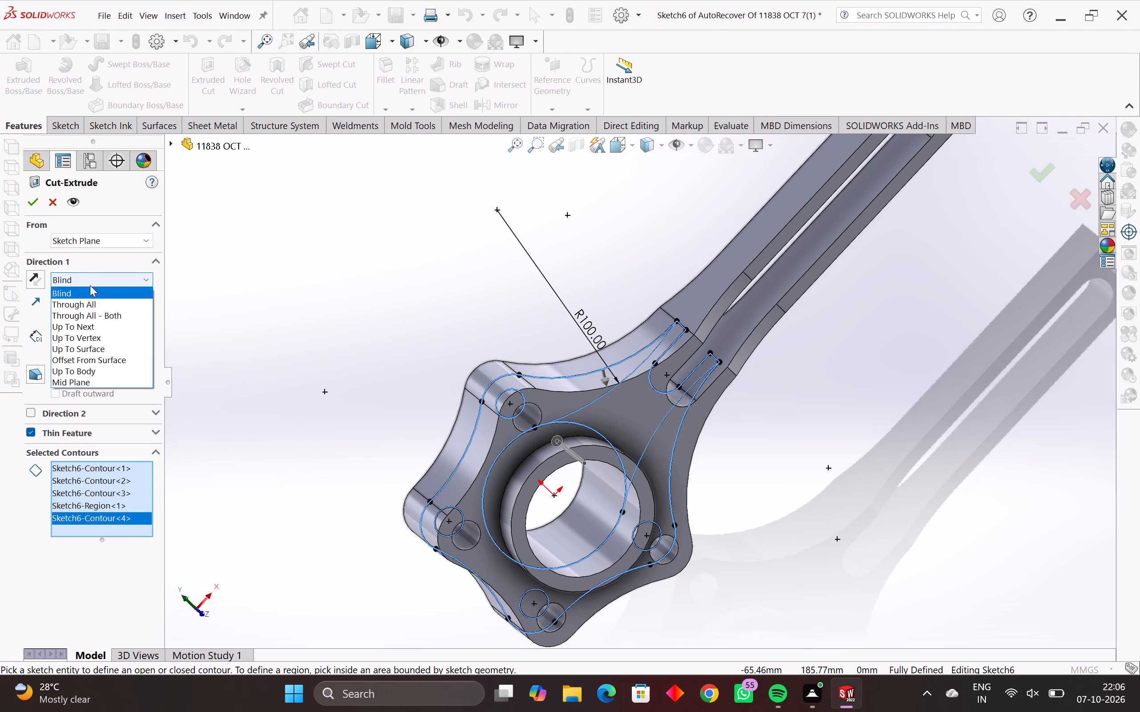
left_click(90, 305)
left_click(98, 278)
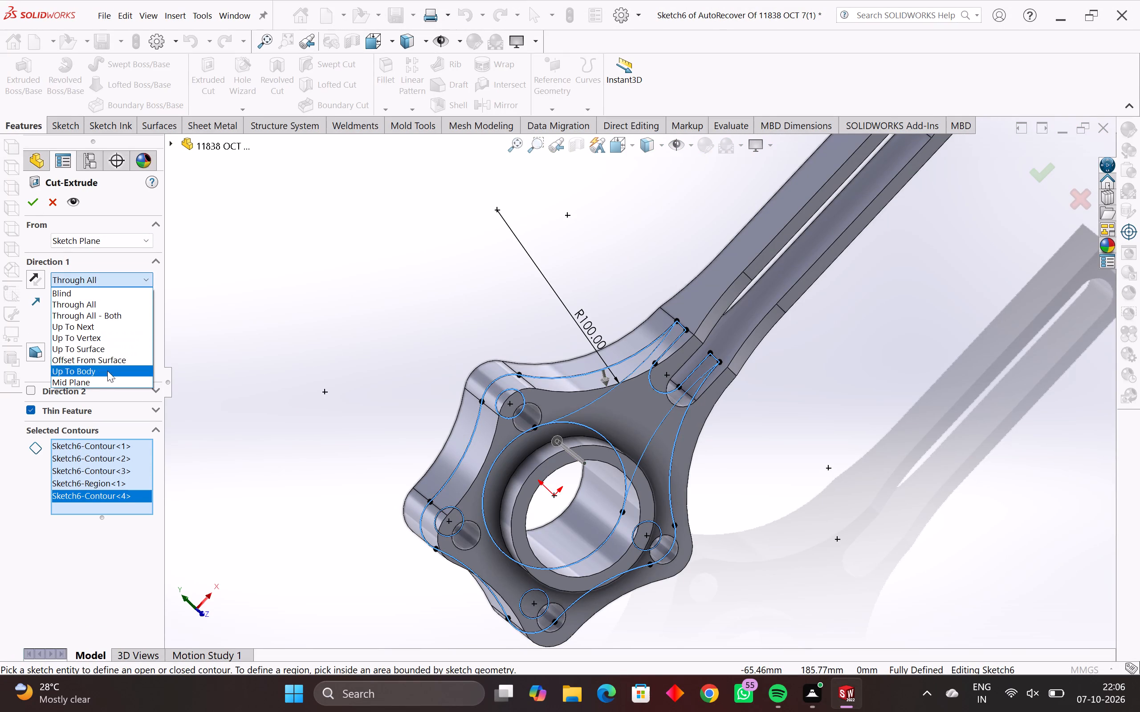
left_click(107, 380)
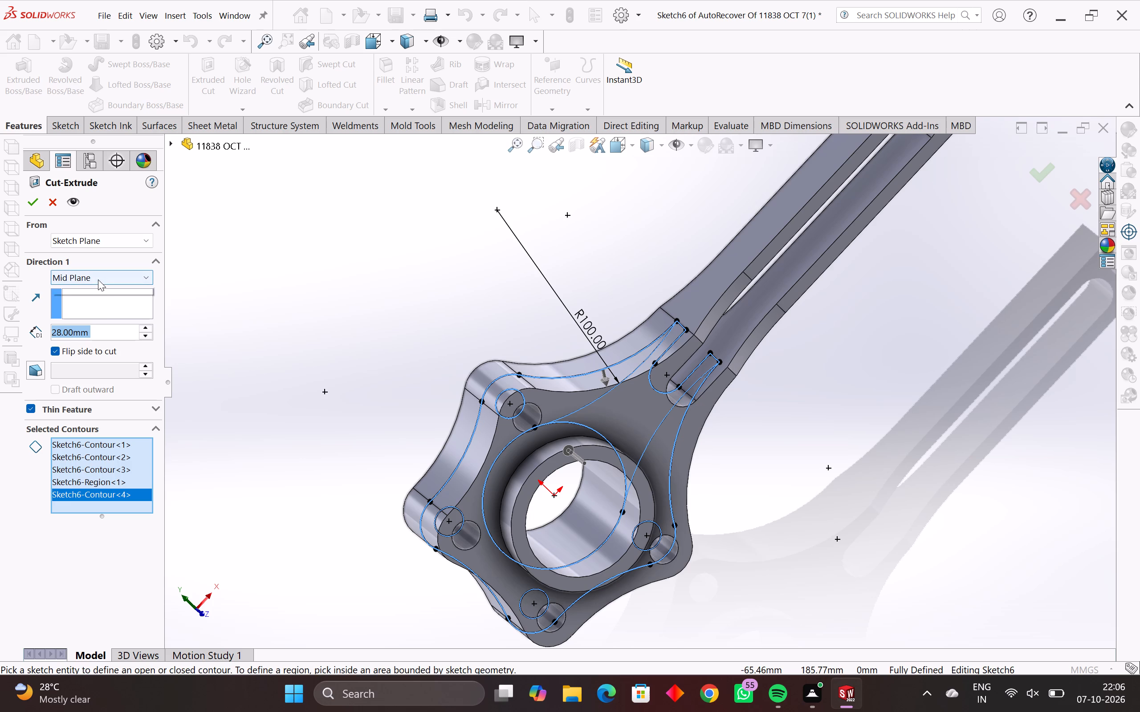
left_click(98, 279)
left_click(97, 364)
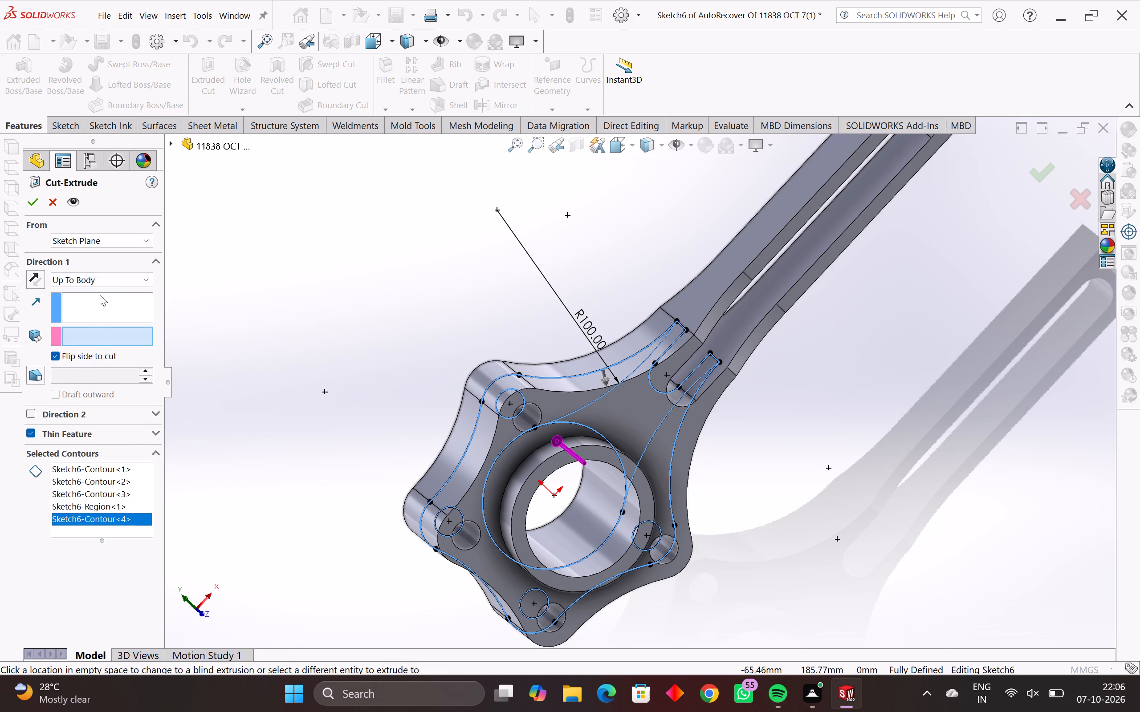
Set the cut's end condition to Through All - Both and reverse its direction.
left_click(107, 280)
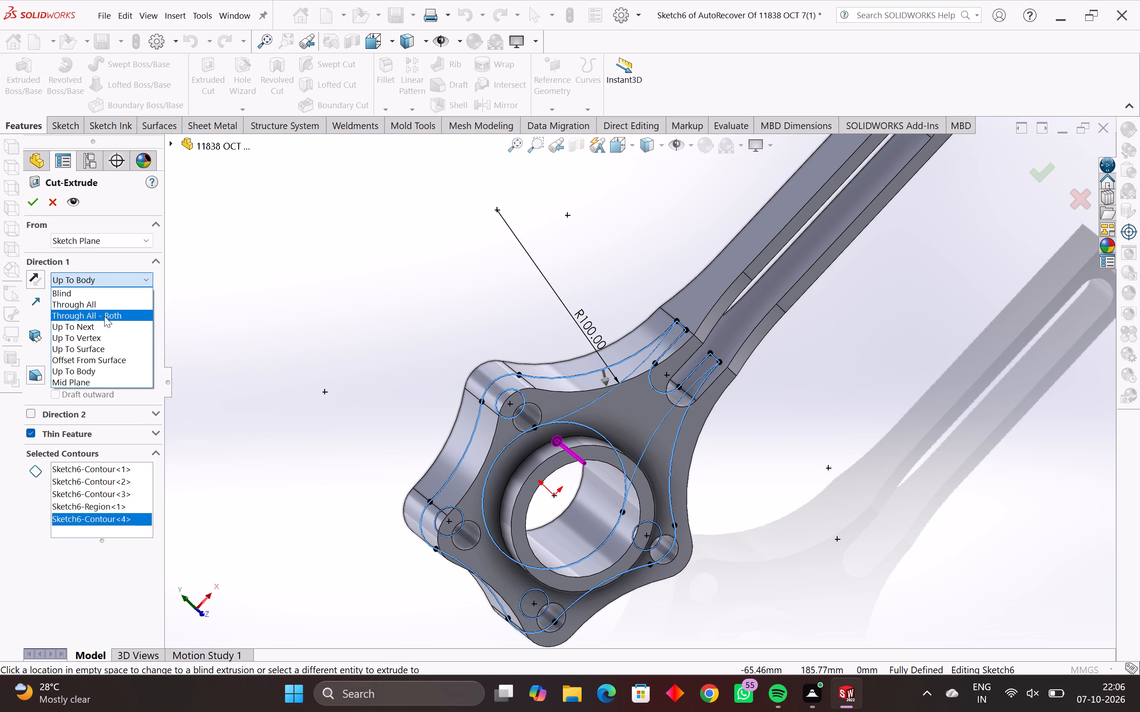
left_click(104, 312)
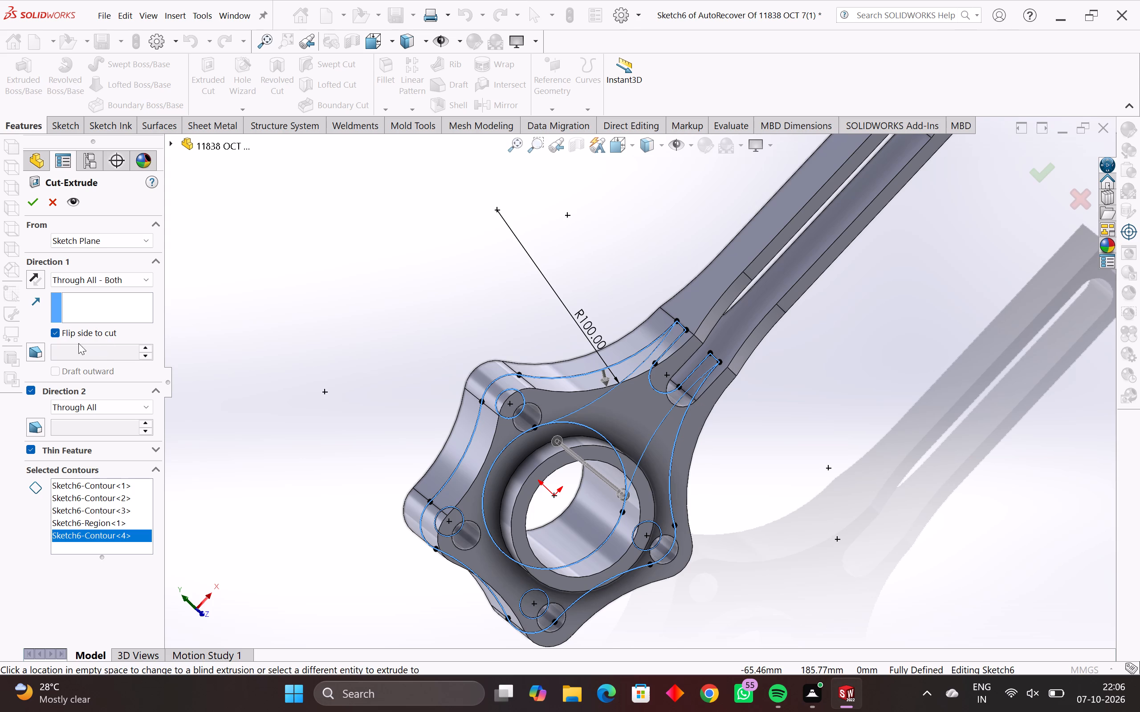
left_click(37, 284)
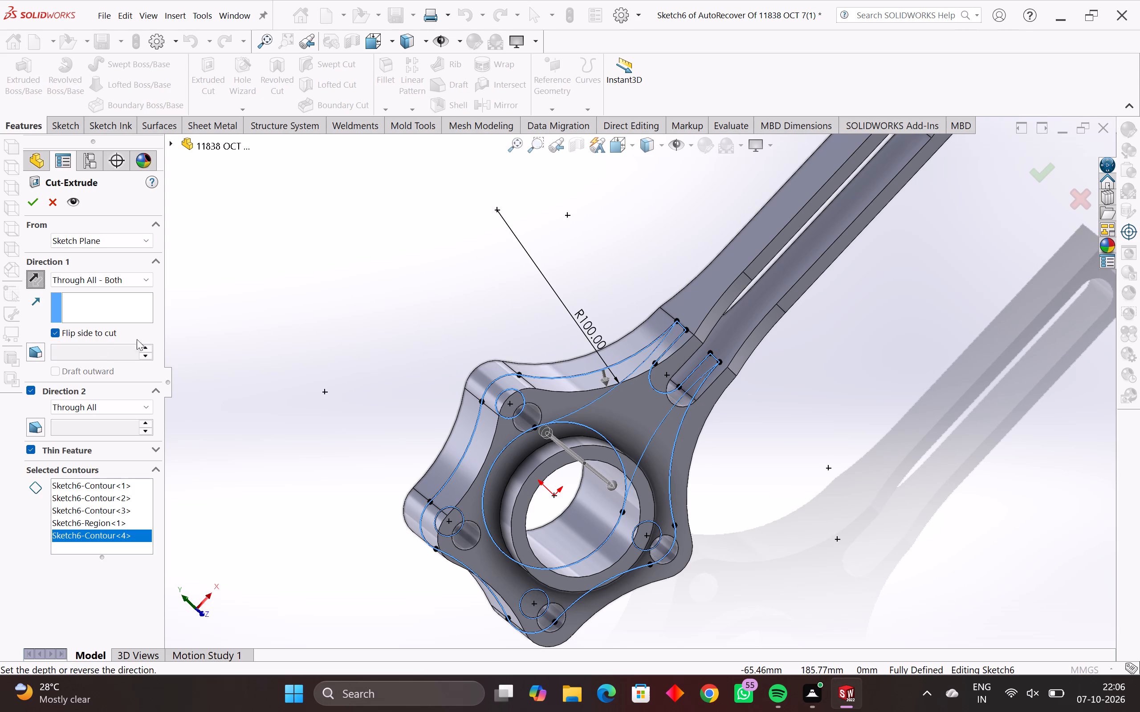
middle_click_drag(472, 490, 534, 523)
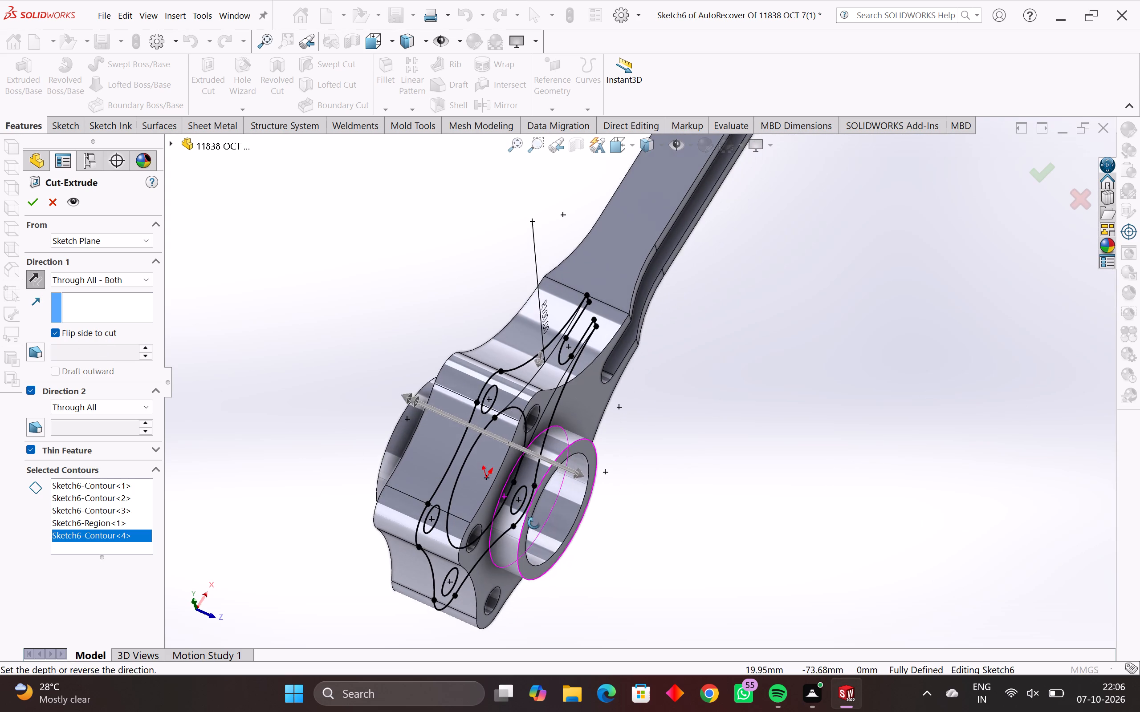
middle_click_drag(534, 523, 510, 529)
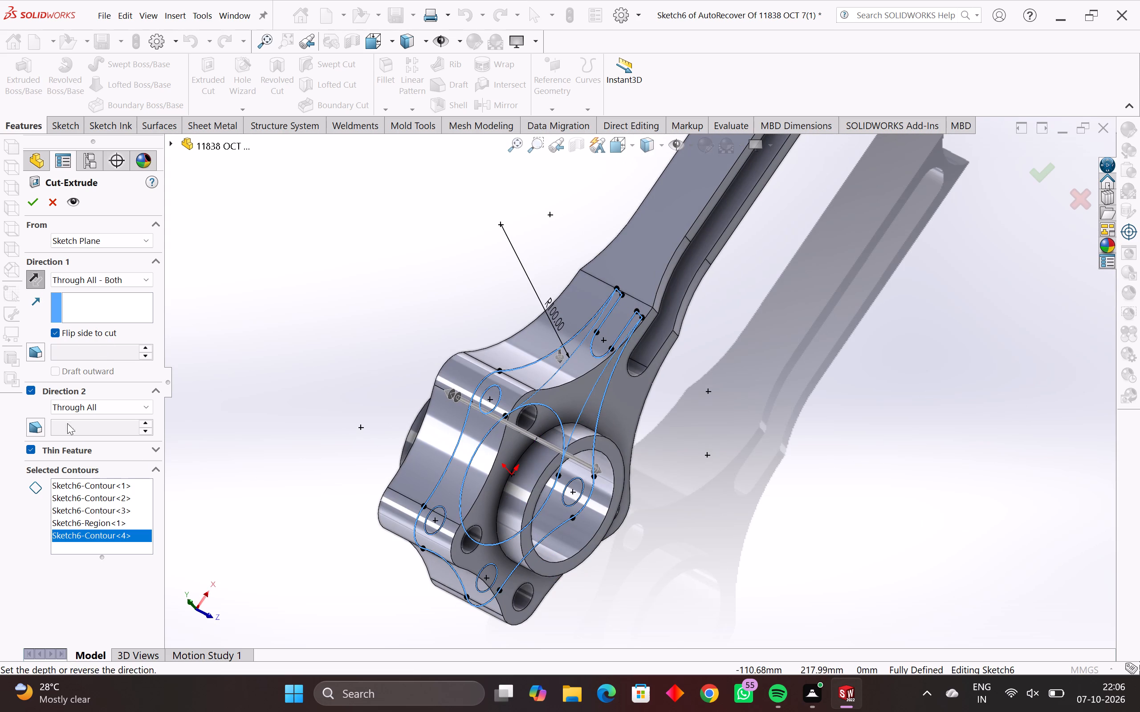
Try the Up To Next, Up To Vertex and Up To Surface end conditions for Direction 1, and attempt the cut with Up To Surface.
left_click(112, 283)
left_click(110, 326)
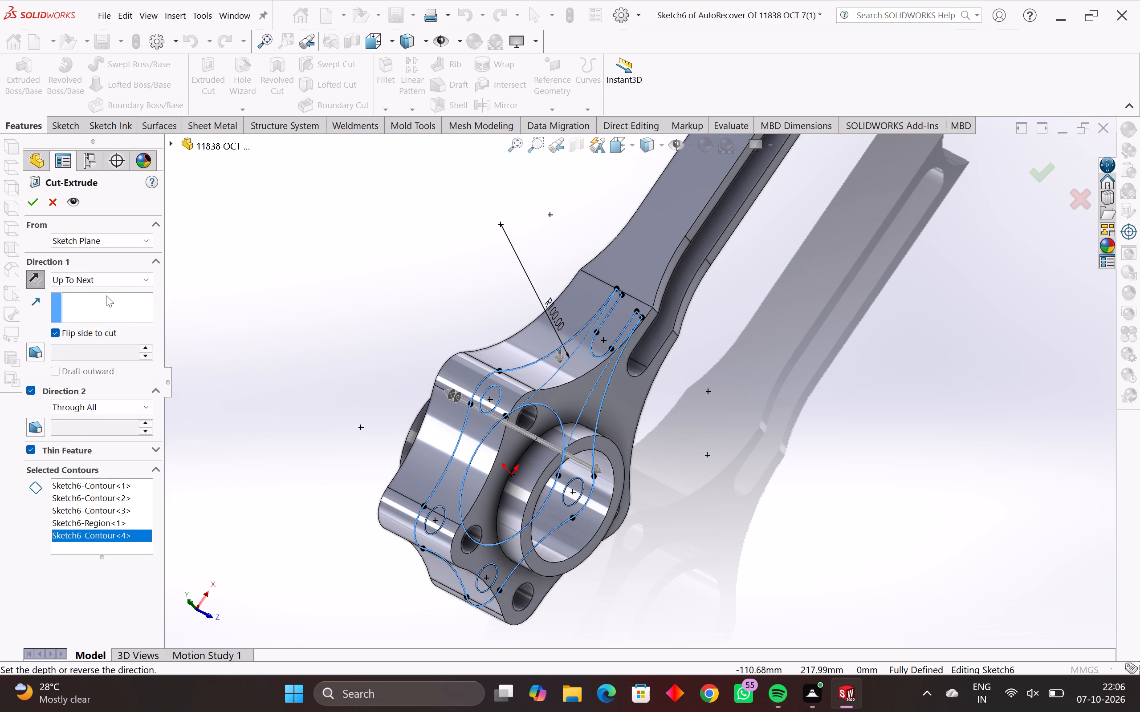
left_click(108, 286)
left_click(99, 338)
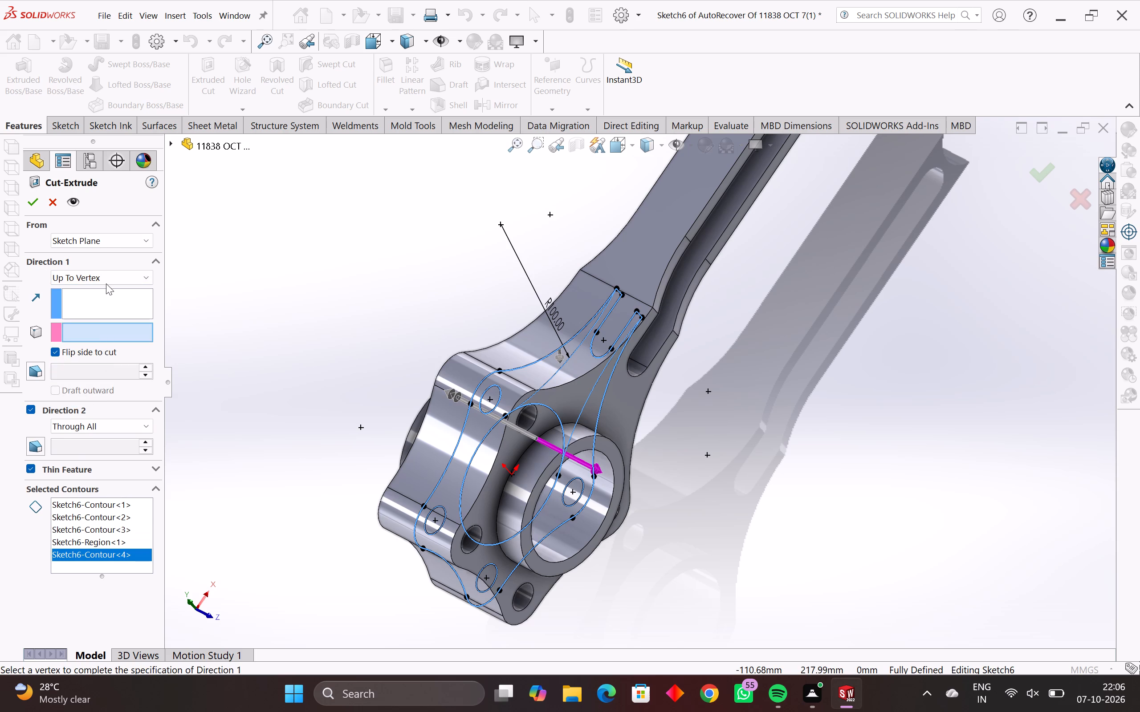
left_click(107, 282)
left_click(107, 347)
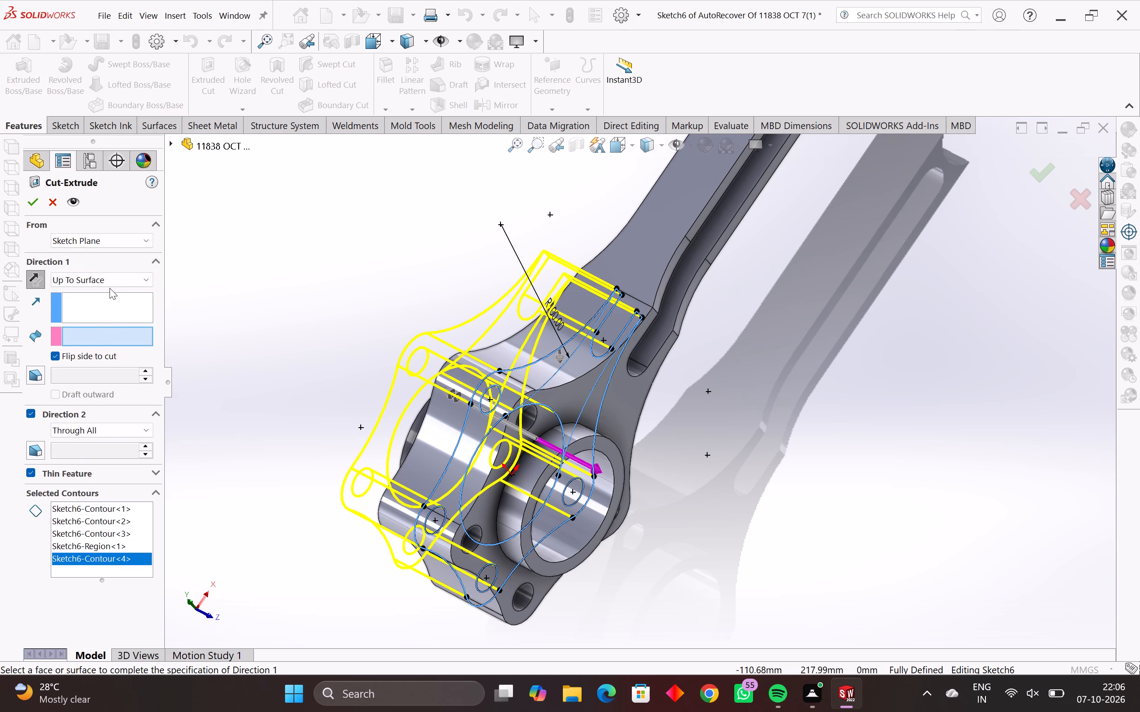
middle_click_drag(301, 415, 372, 489)
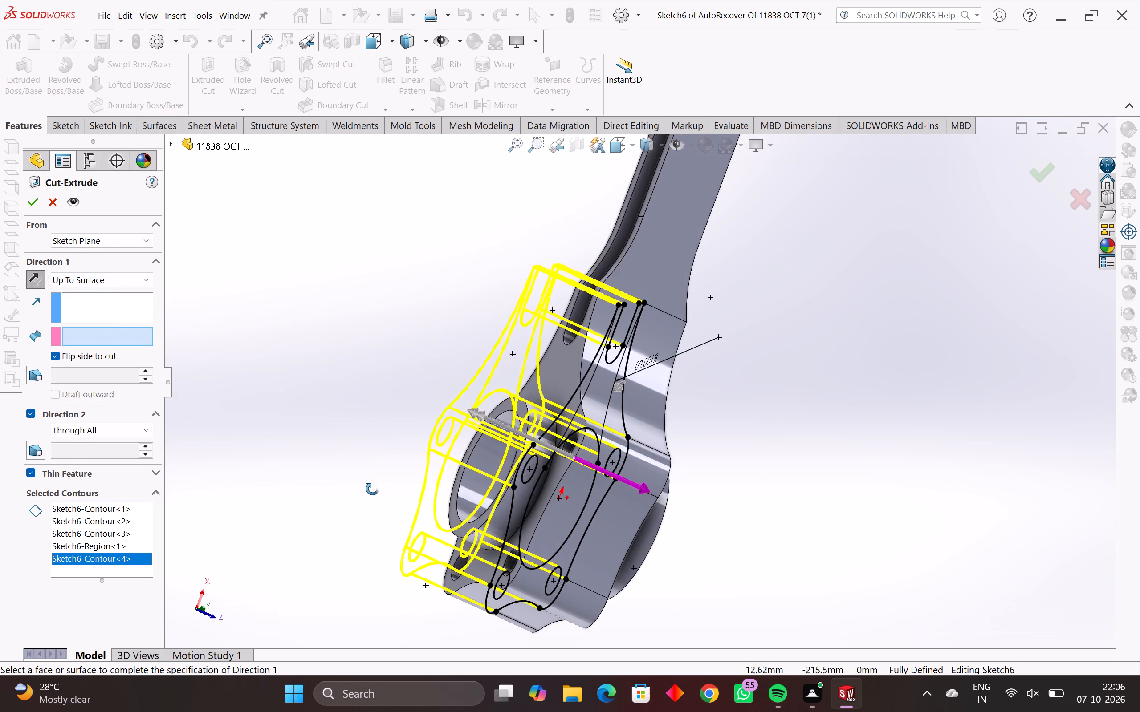
middle_click_drag(372, 489, 336, 476)
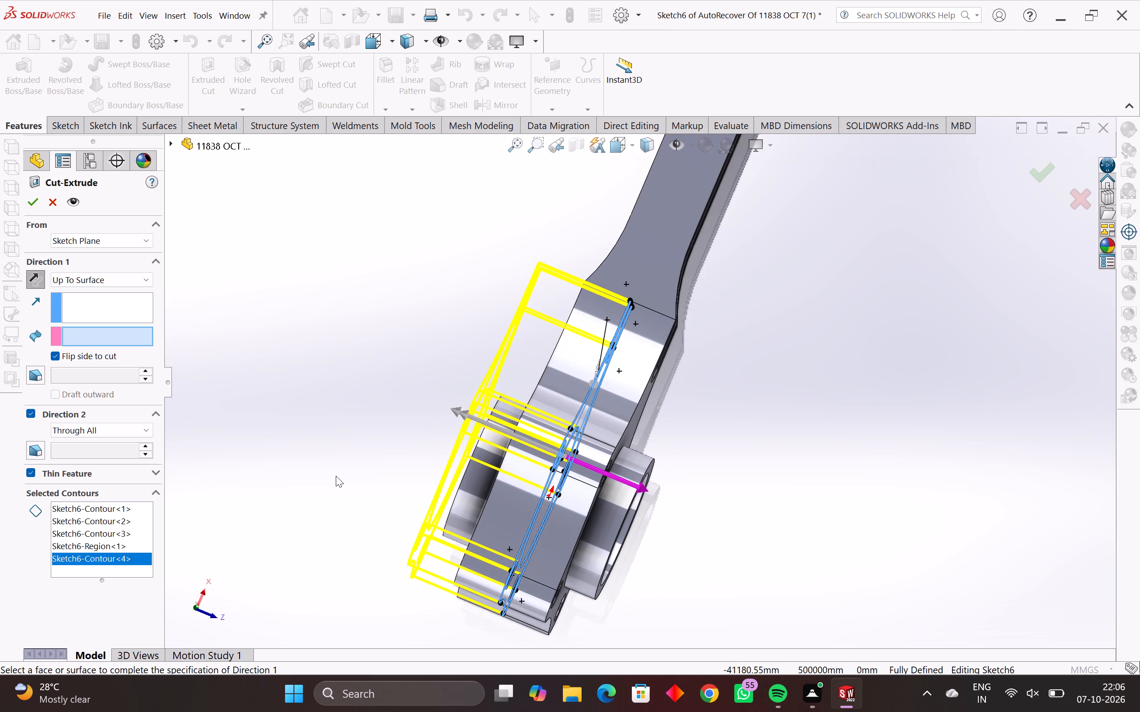
key("Return")
Turn off the Flip side to cut option for the extruded cut.
left_click(58, 354)
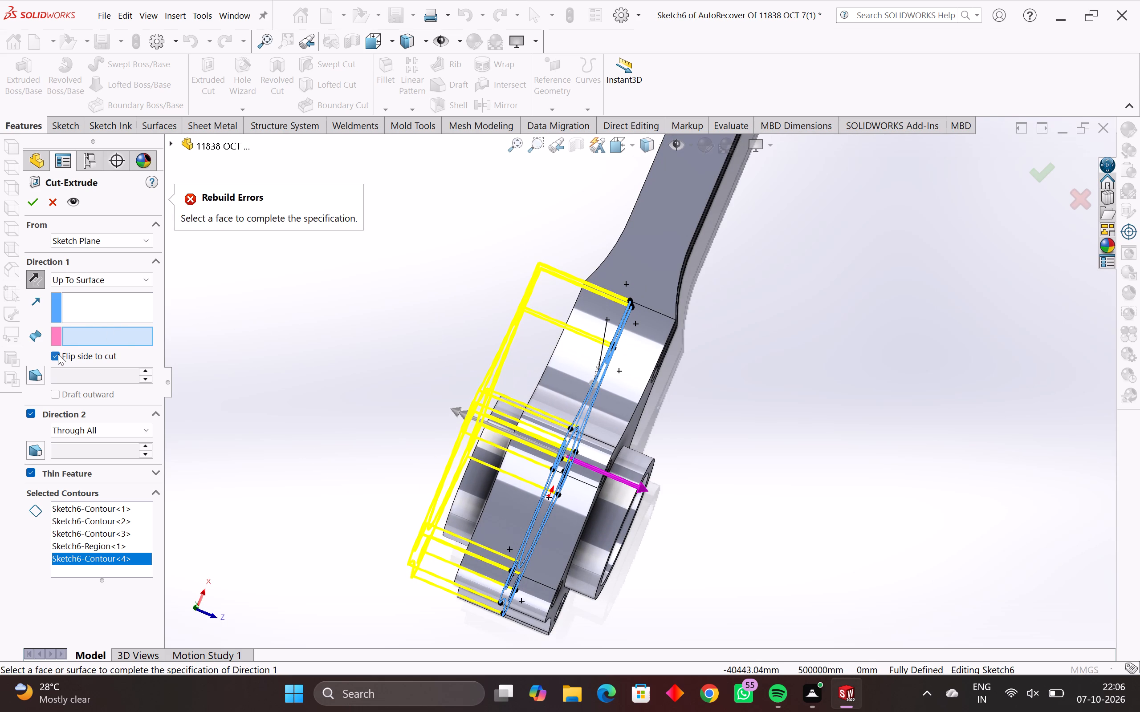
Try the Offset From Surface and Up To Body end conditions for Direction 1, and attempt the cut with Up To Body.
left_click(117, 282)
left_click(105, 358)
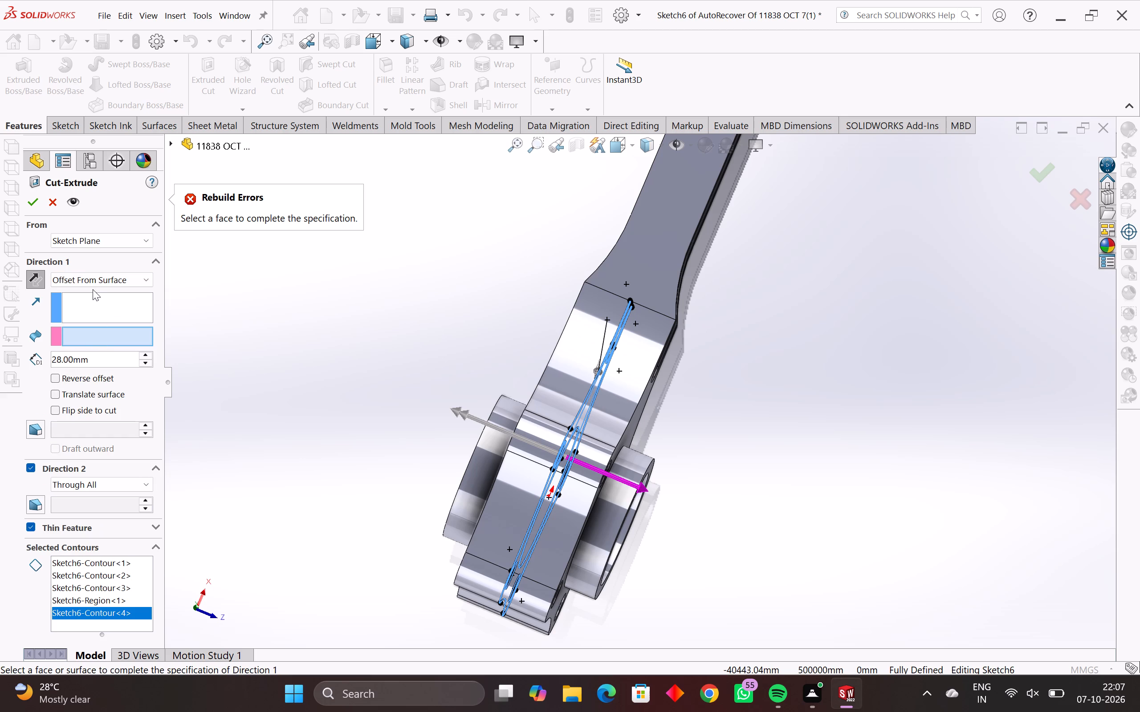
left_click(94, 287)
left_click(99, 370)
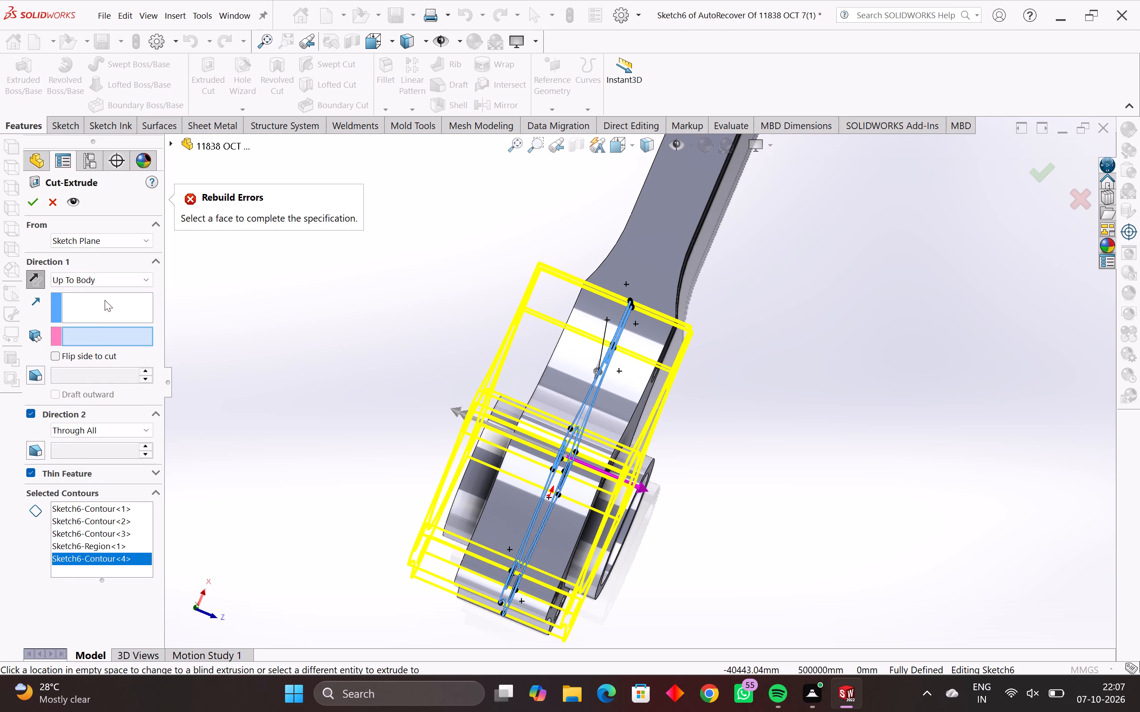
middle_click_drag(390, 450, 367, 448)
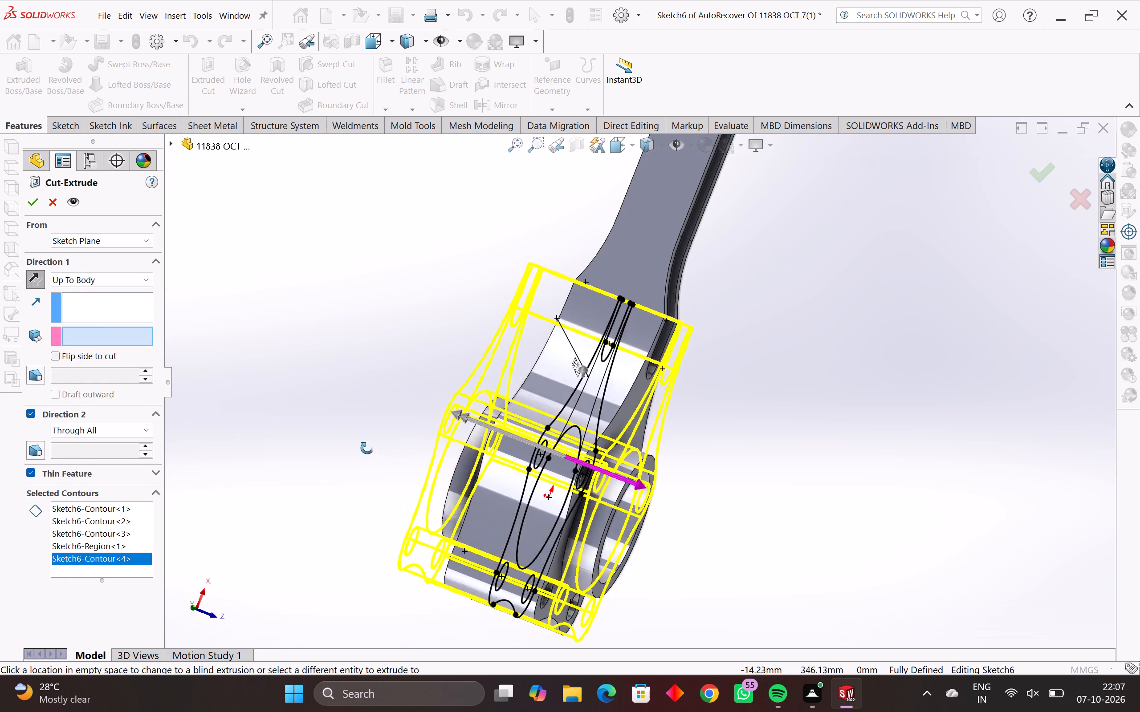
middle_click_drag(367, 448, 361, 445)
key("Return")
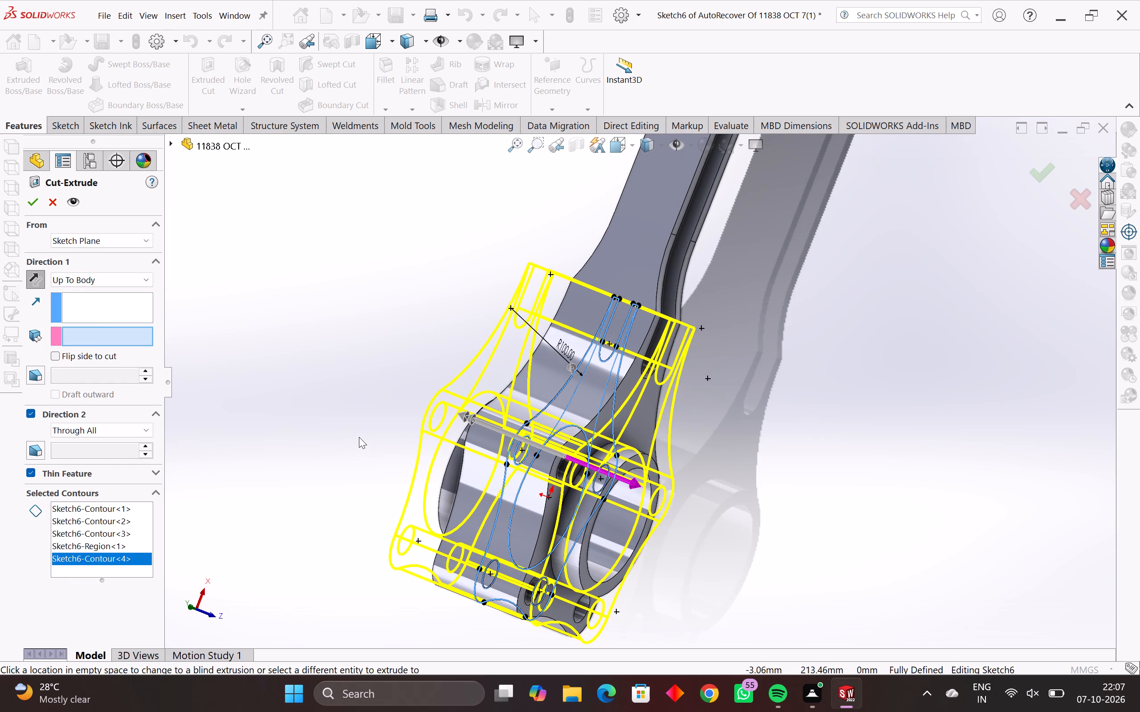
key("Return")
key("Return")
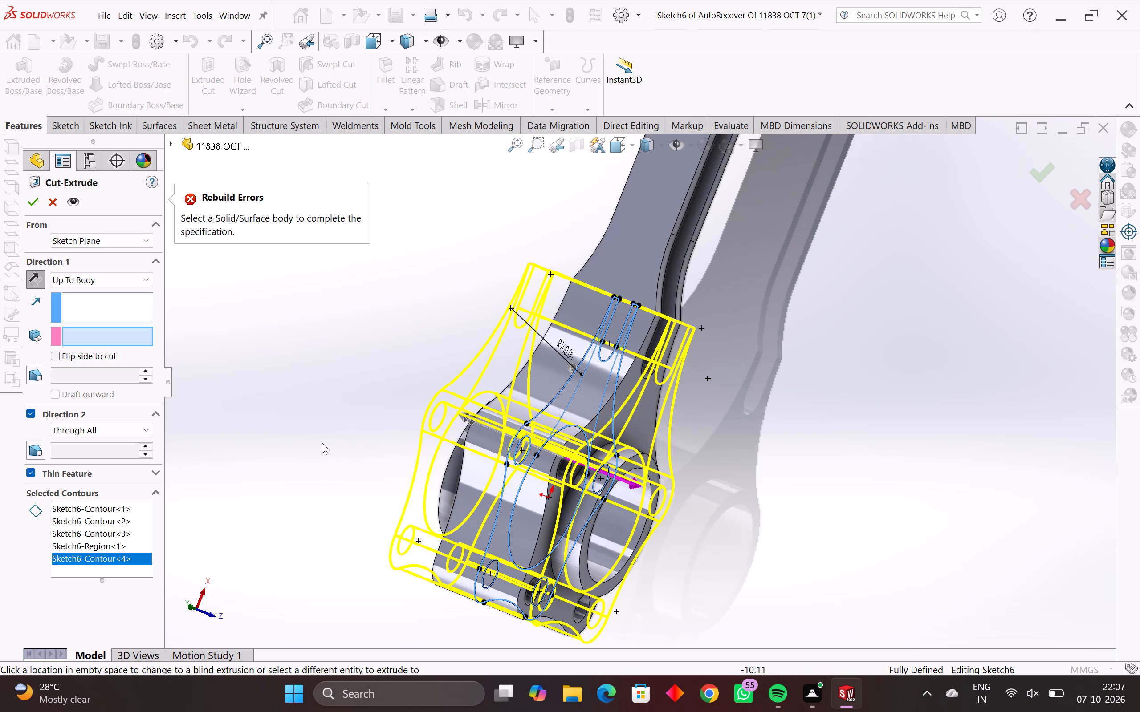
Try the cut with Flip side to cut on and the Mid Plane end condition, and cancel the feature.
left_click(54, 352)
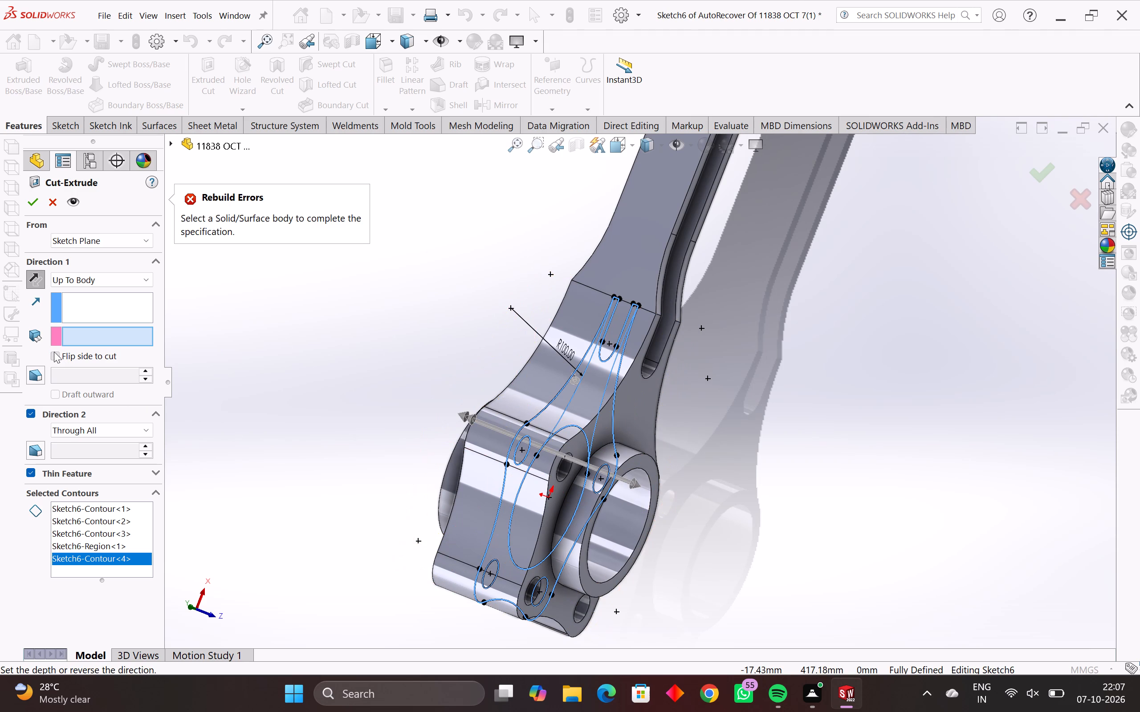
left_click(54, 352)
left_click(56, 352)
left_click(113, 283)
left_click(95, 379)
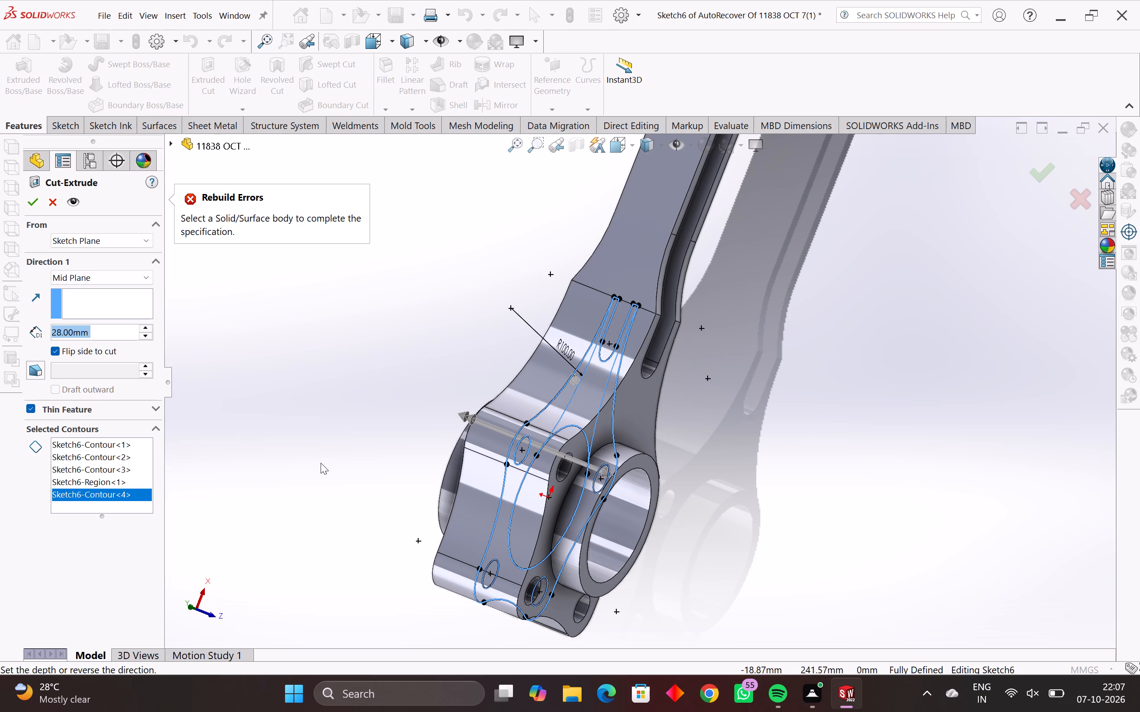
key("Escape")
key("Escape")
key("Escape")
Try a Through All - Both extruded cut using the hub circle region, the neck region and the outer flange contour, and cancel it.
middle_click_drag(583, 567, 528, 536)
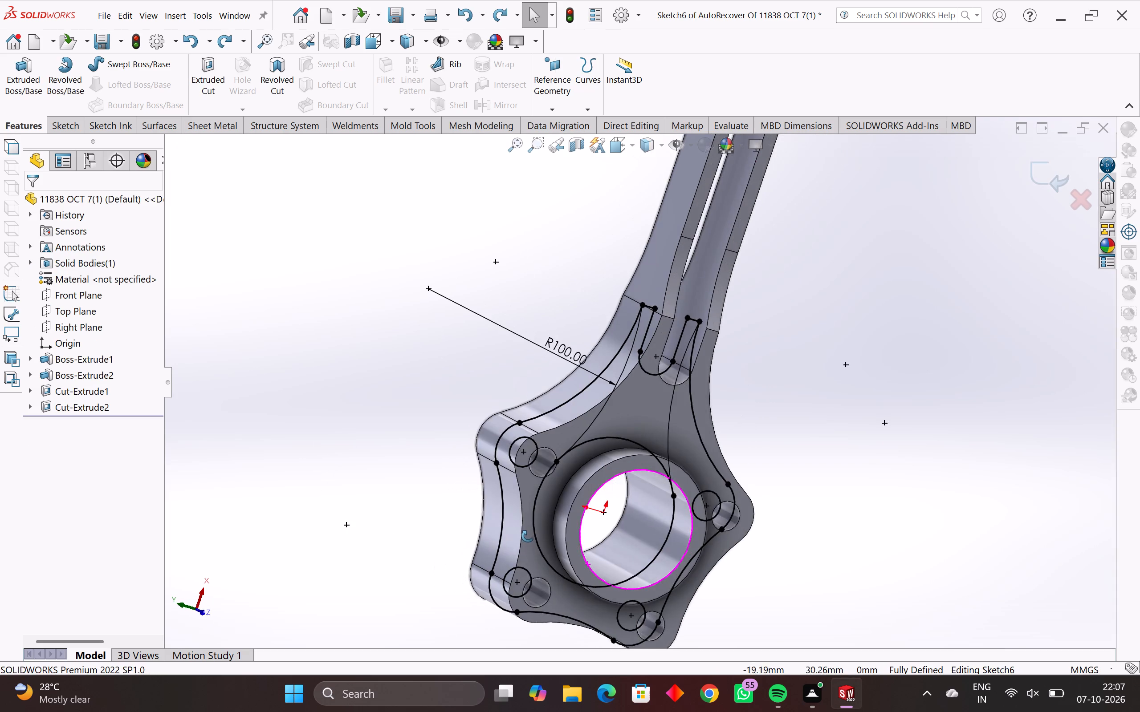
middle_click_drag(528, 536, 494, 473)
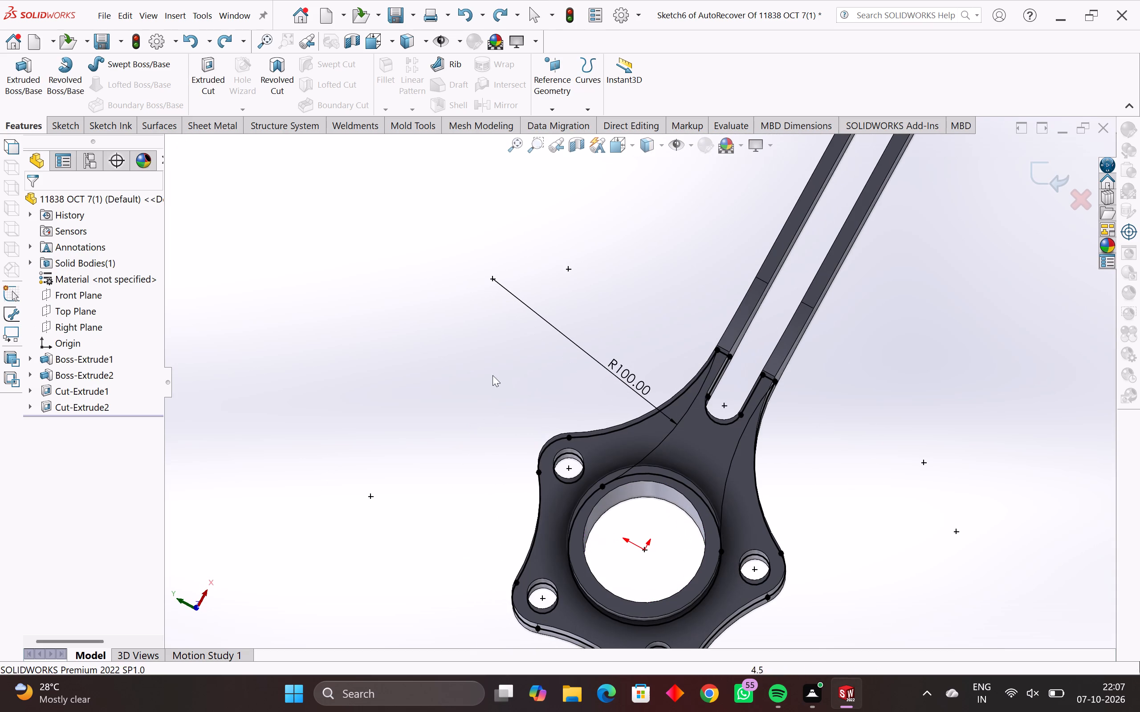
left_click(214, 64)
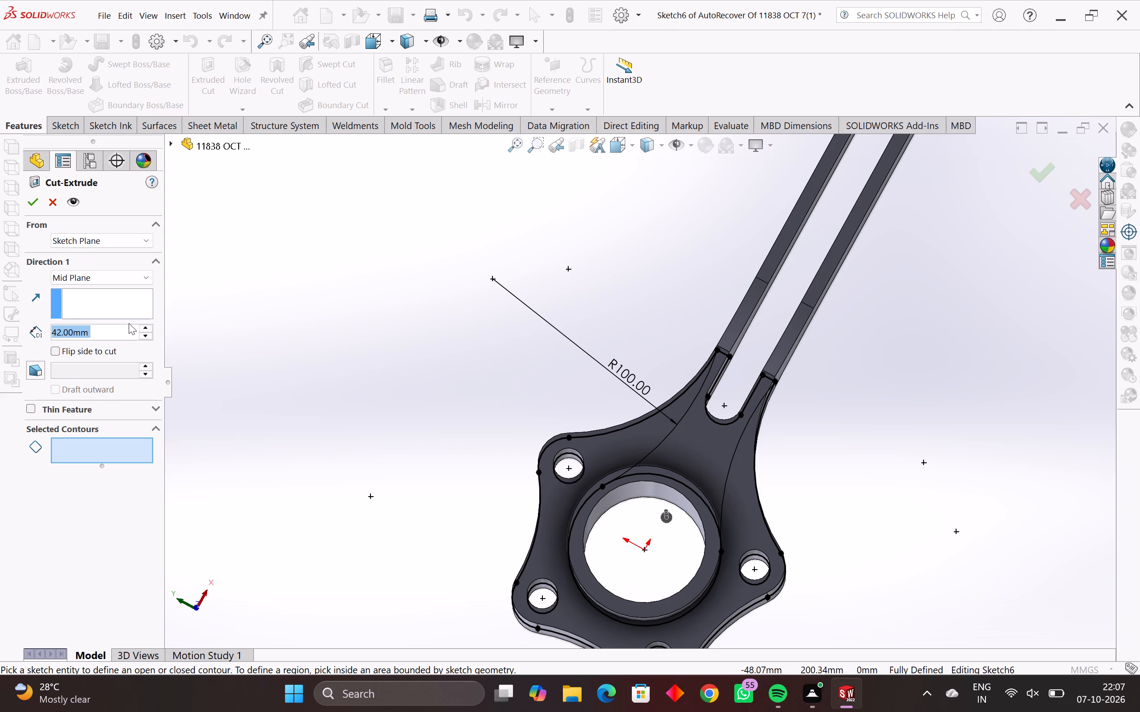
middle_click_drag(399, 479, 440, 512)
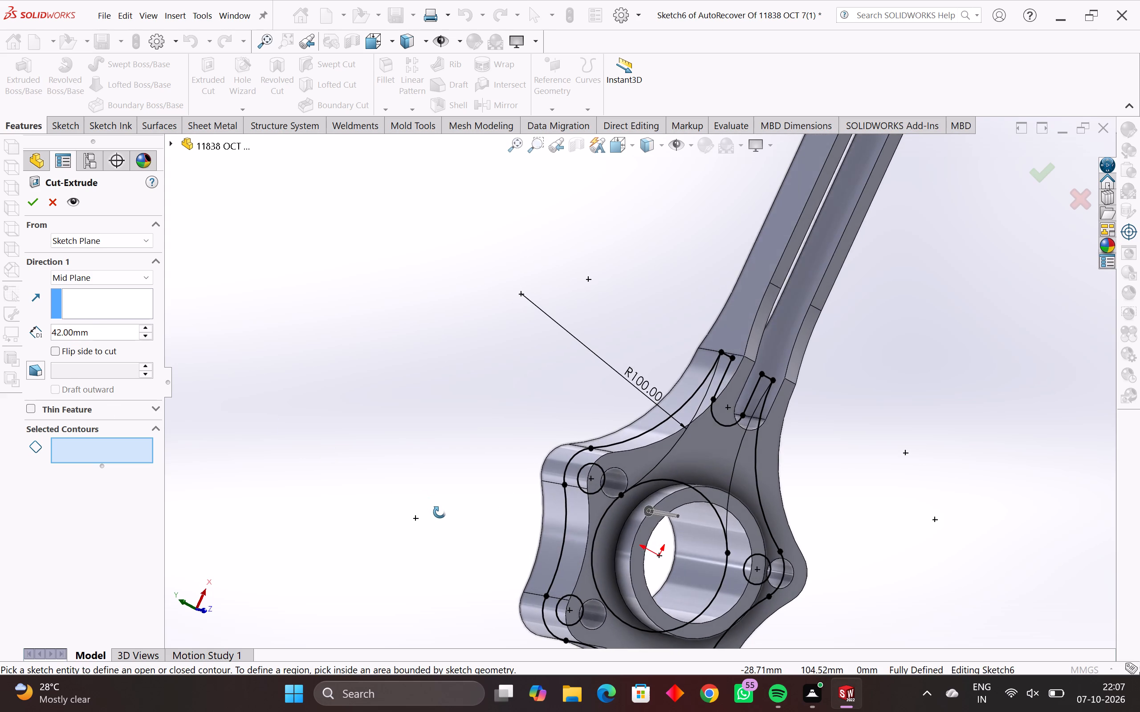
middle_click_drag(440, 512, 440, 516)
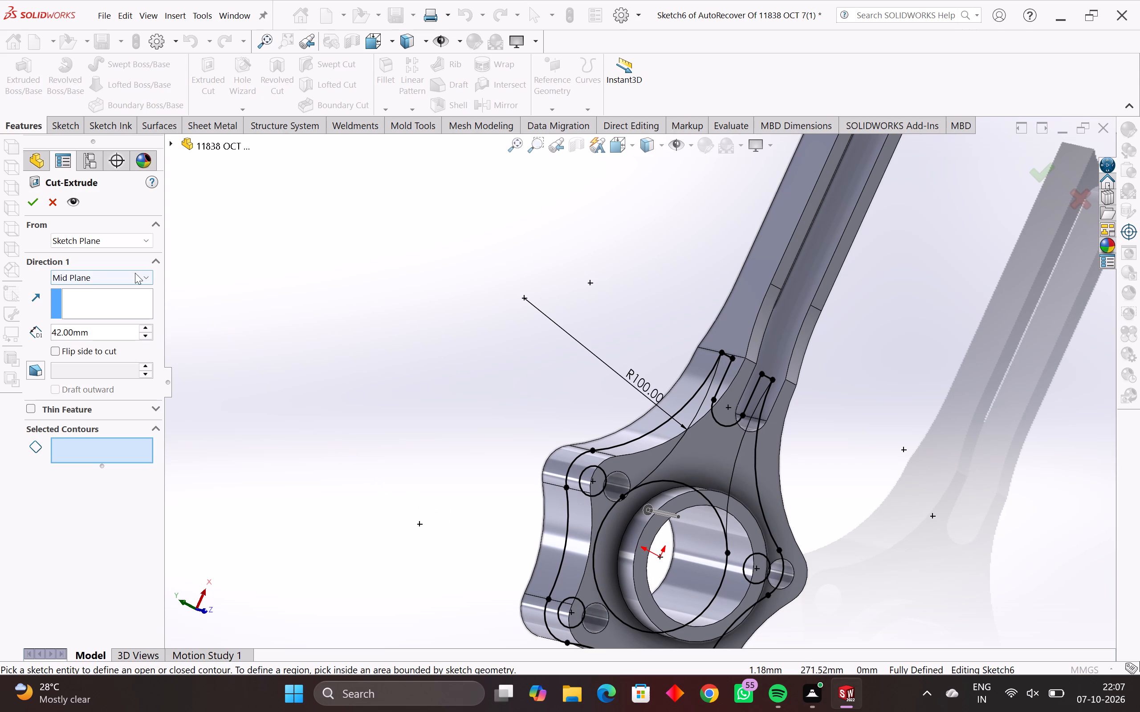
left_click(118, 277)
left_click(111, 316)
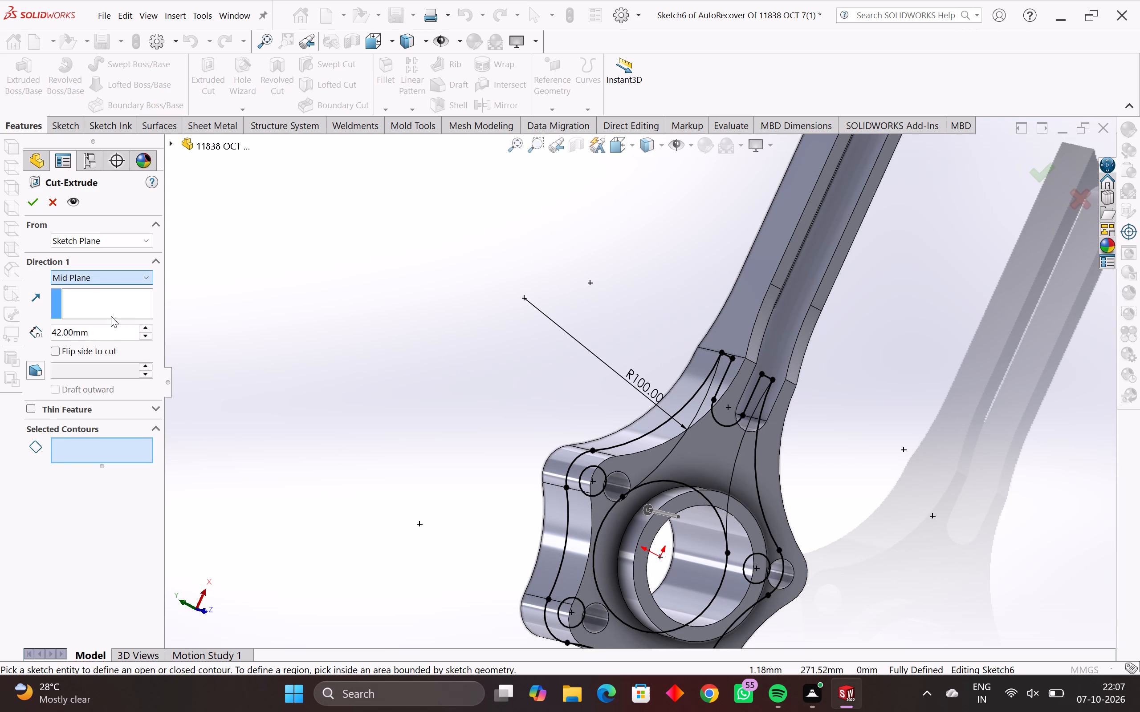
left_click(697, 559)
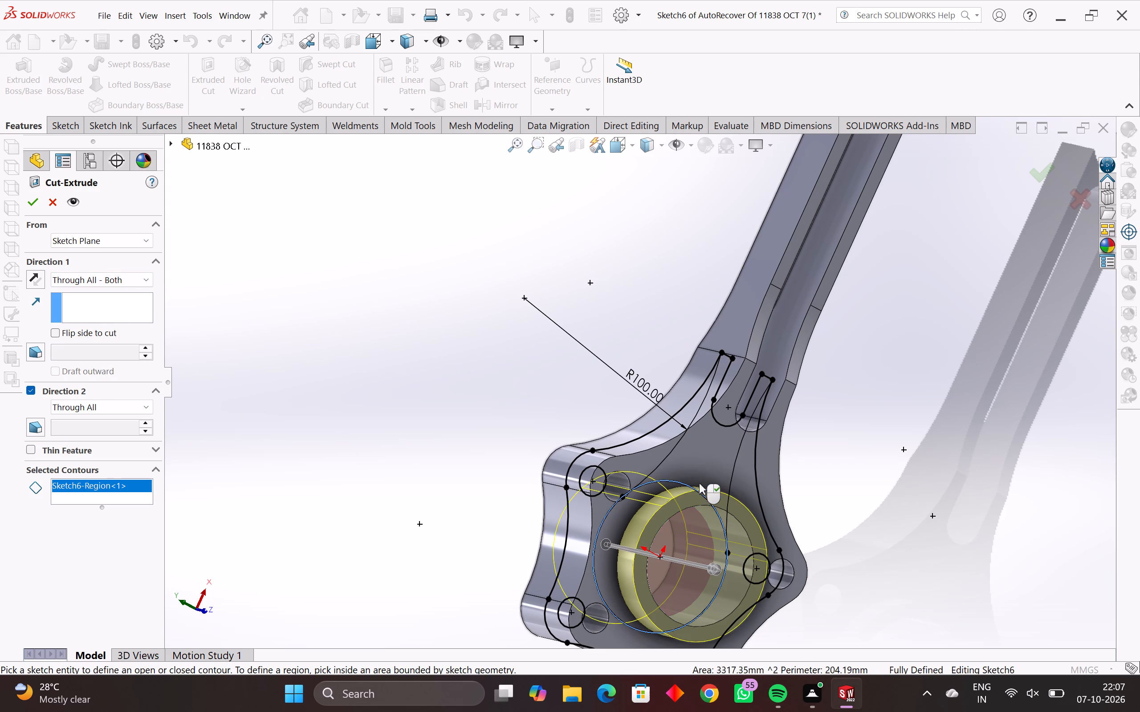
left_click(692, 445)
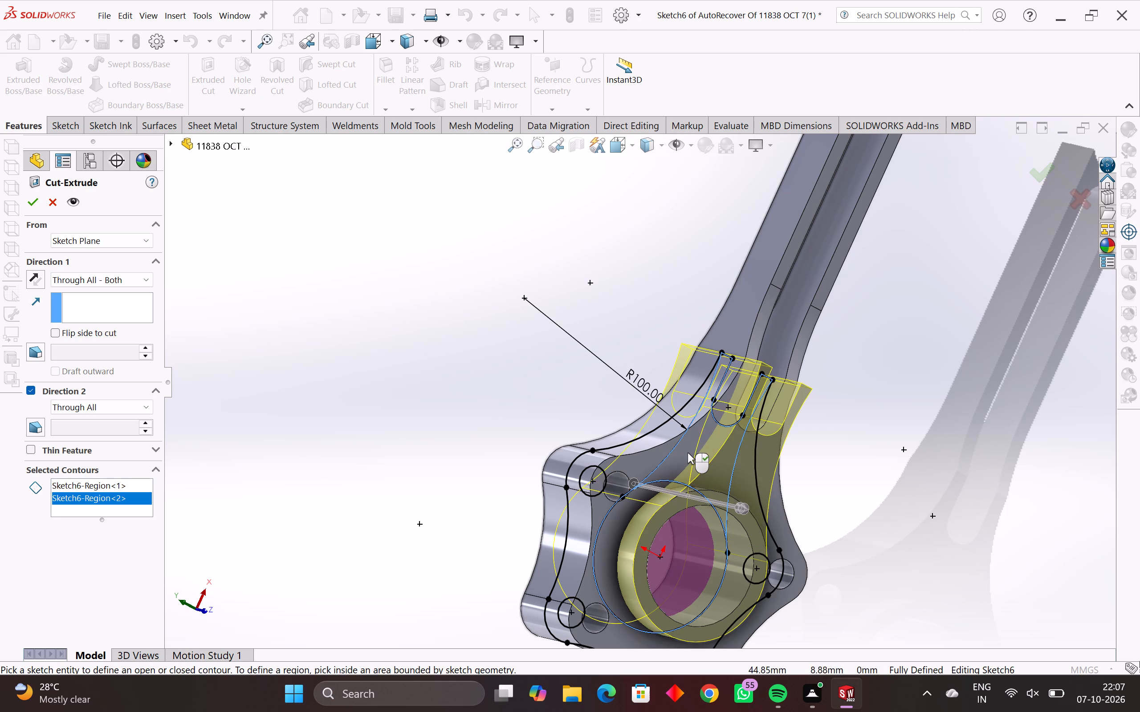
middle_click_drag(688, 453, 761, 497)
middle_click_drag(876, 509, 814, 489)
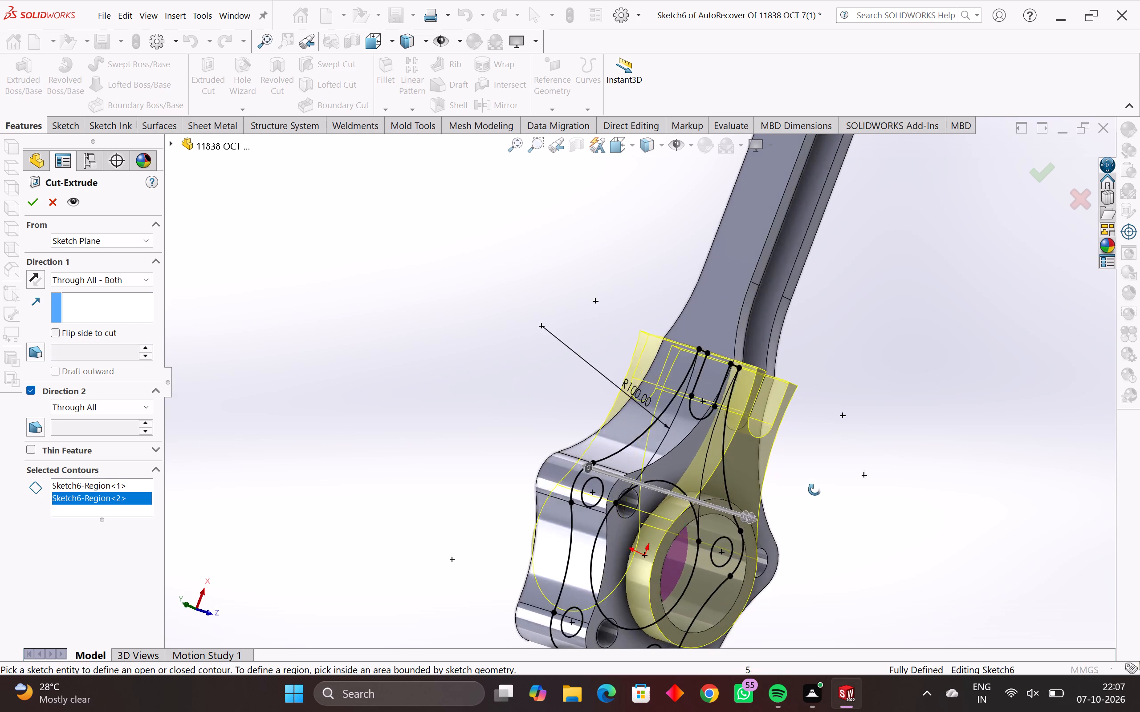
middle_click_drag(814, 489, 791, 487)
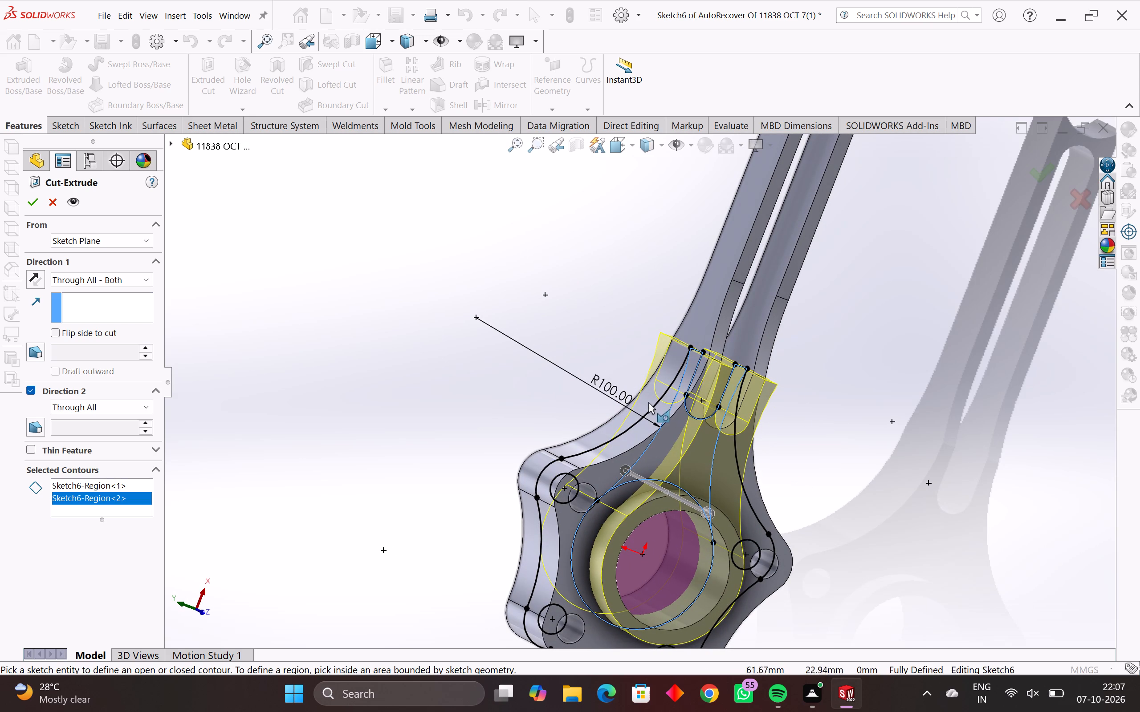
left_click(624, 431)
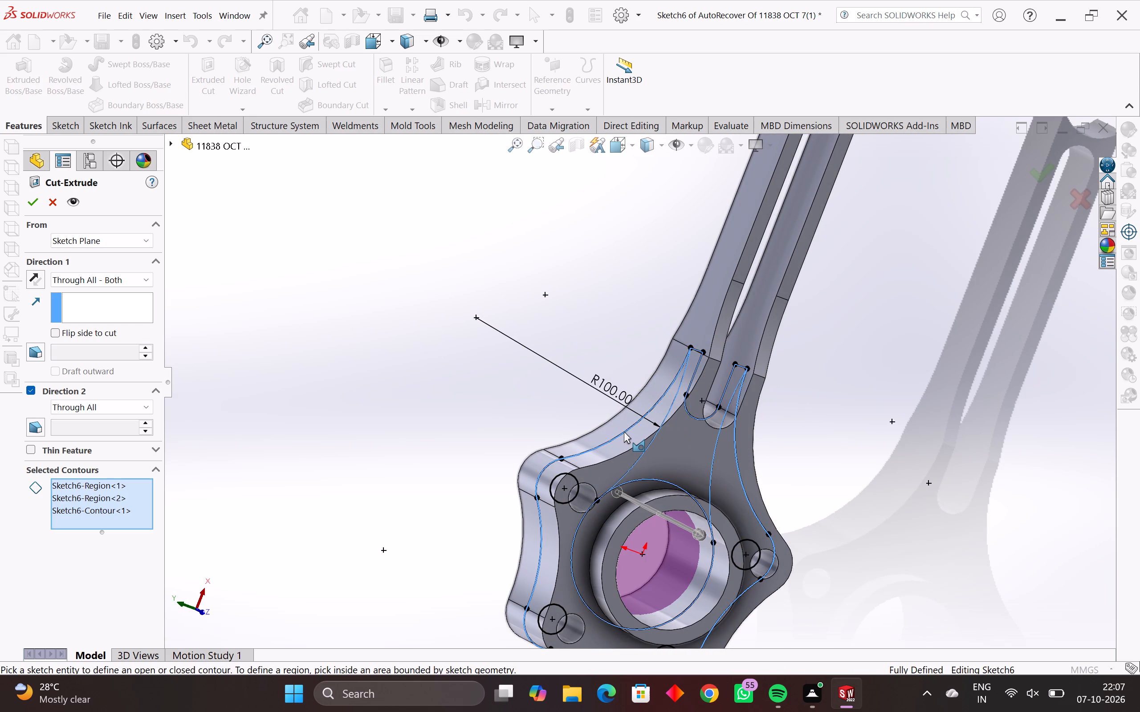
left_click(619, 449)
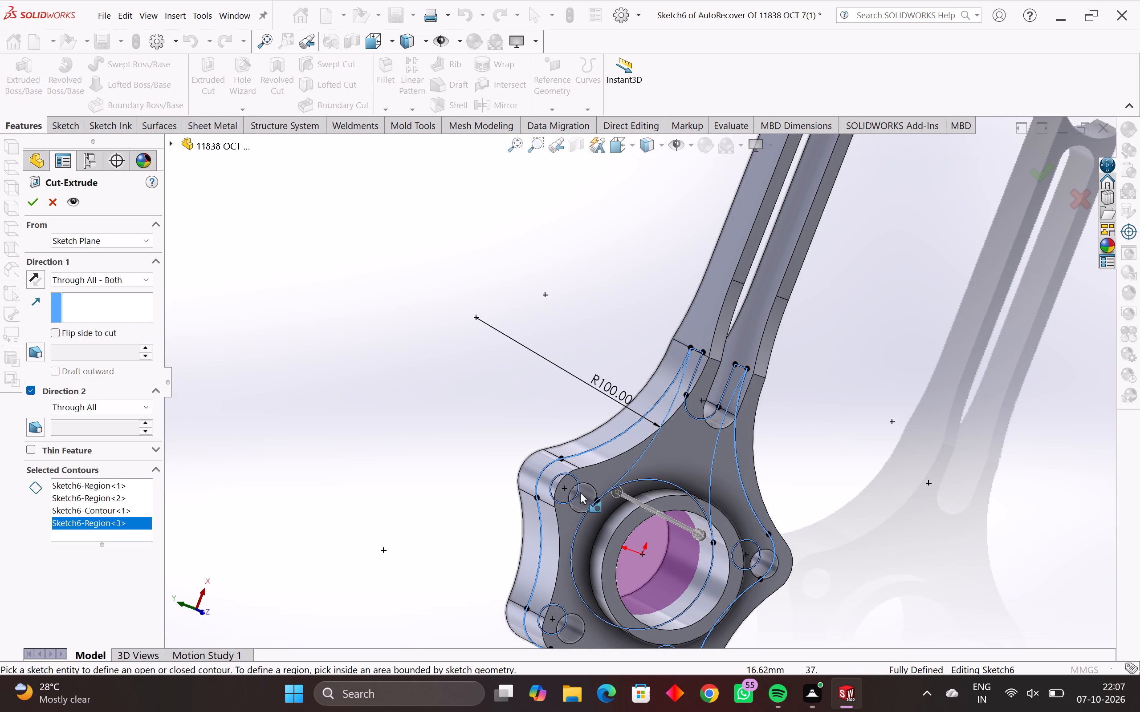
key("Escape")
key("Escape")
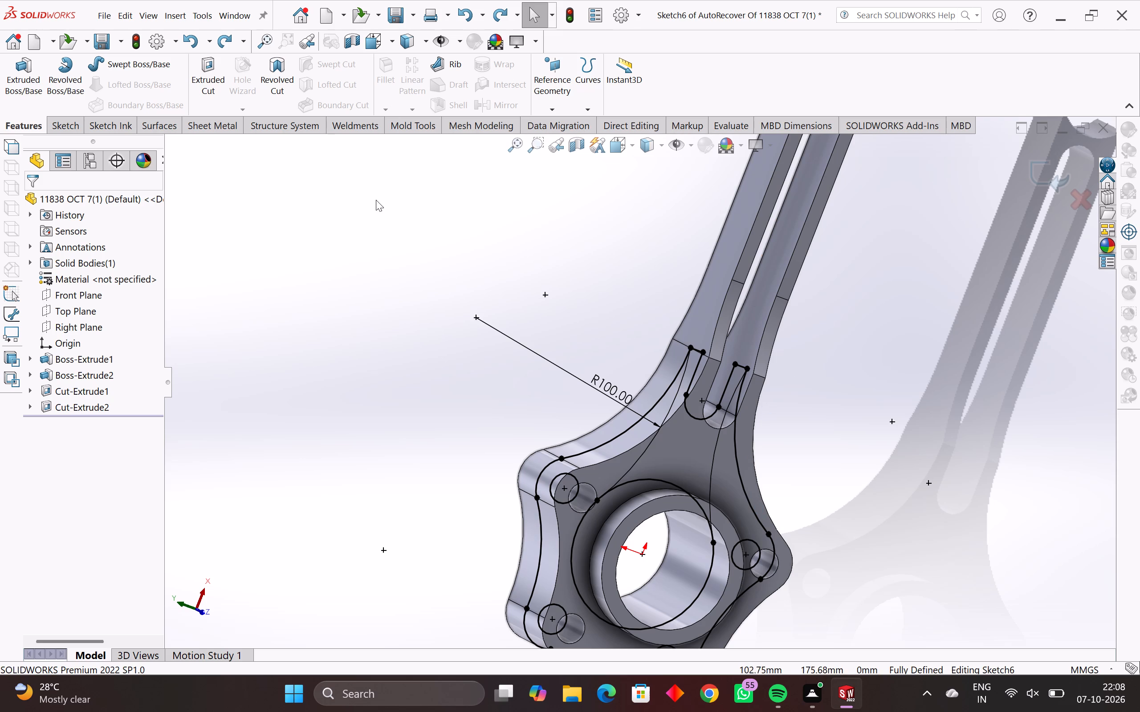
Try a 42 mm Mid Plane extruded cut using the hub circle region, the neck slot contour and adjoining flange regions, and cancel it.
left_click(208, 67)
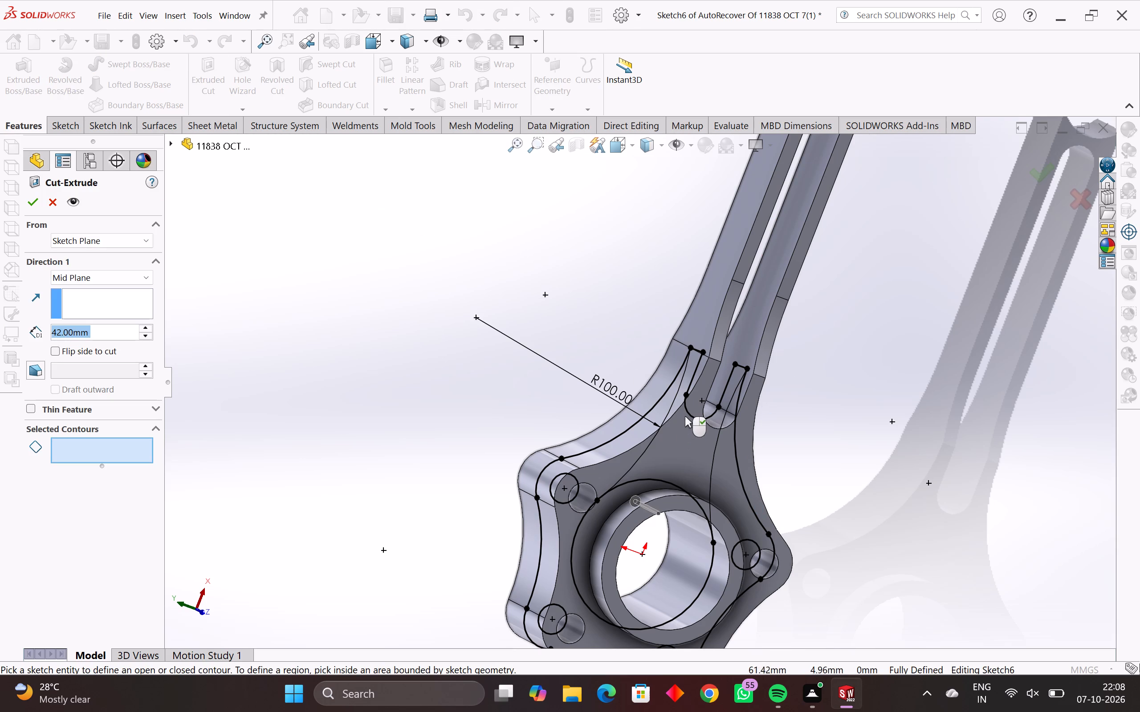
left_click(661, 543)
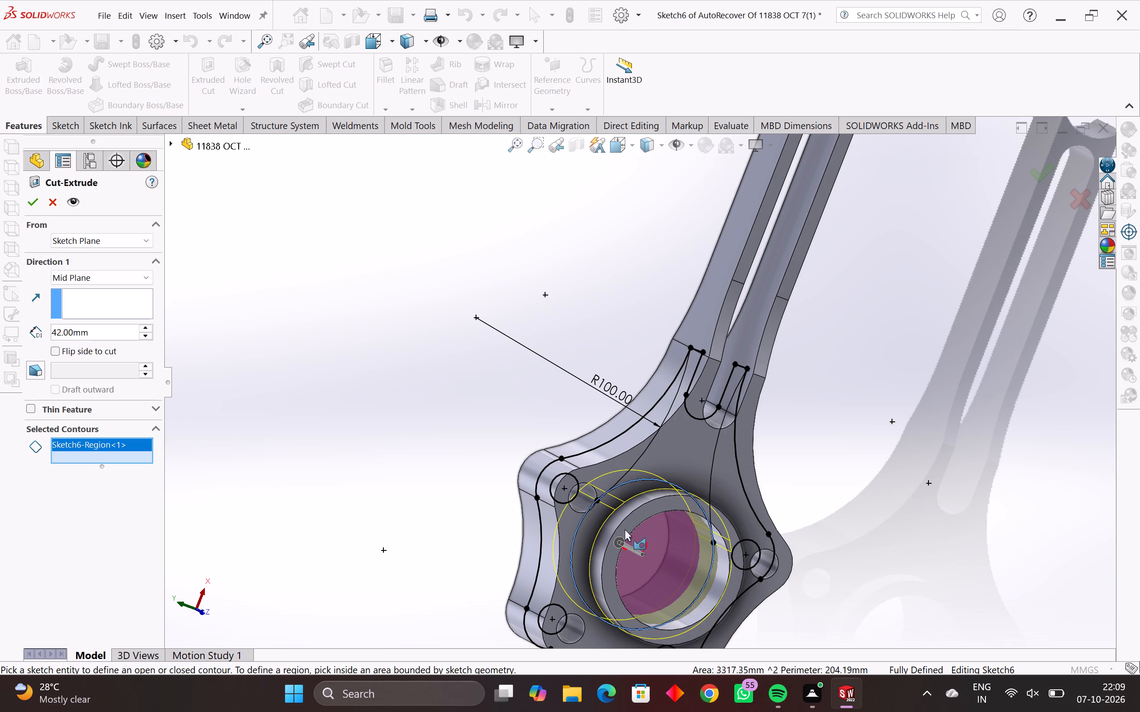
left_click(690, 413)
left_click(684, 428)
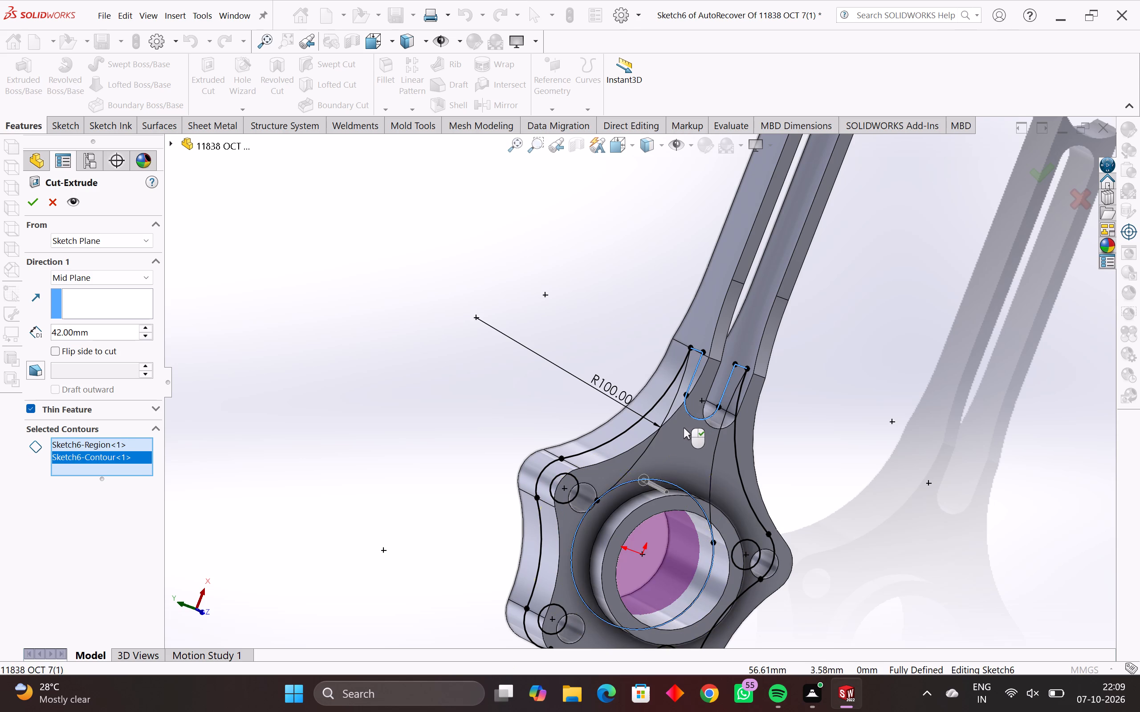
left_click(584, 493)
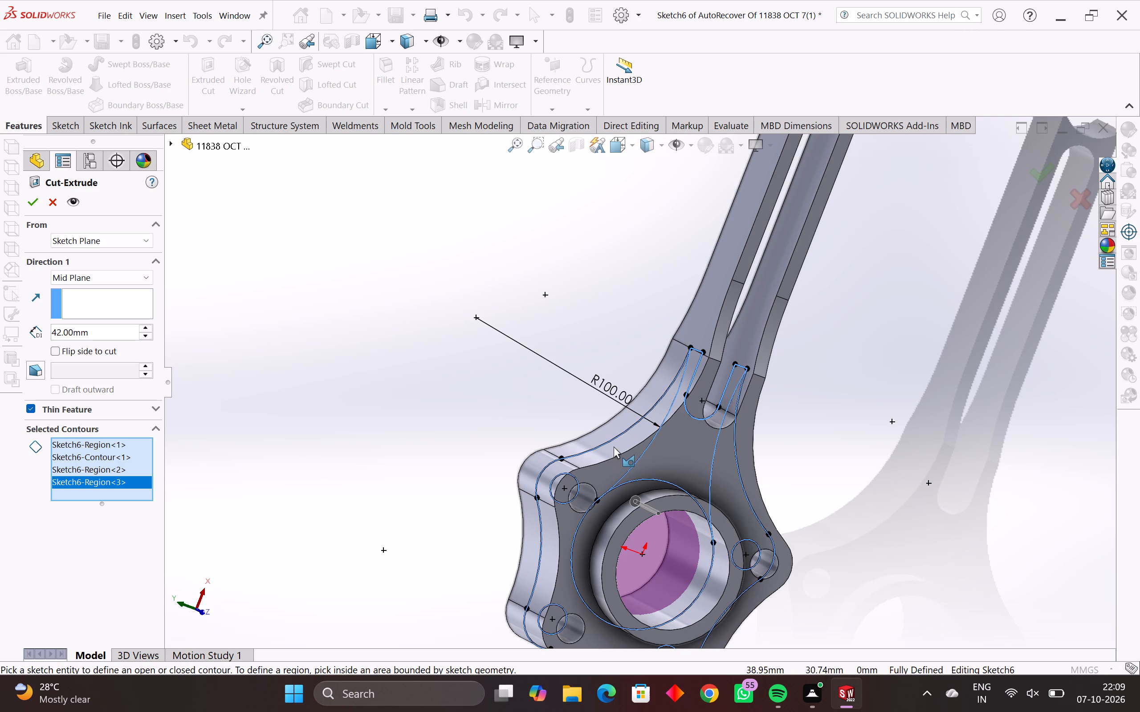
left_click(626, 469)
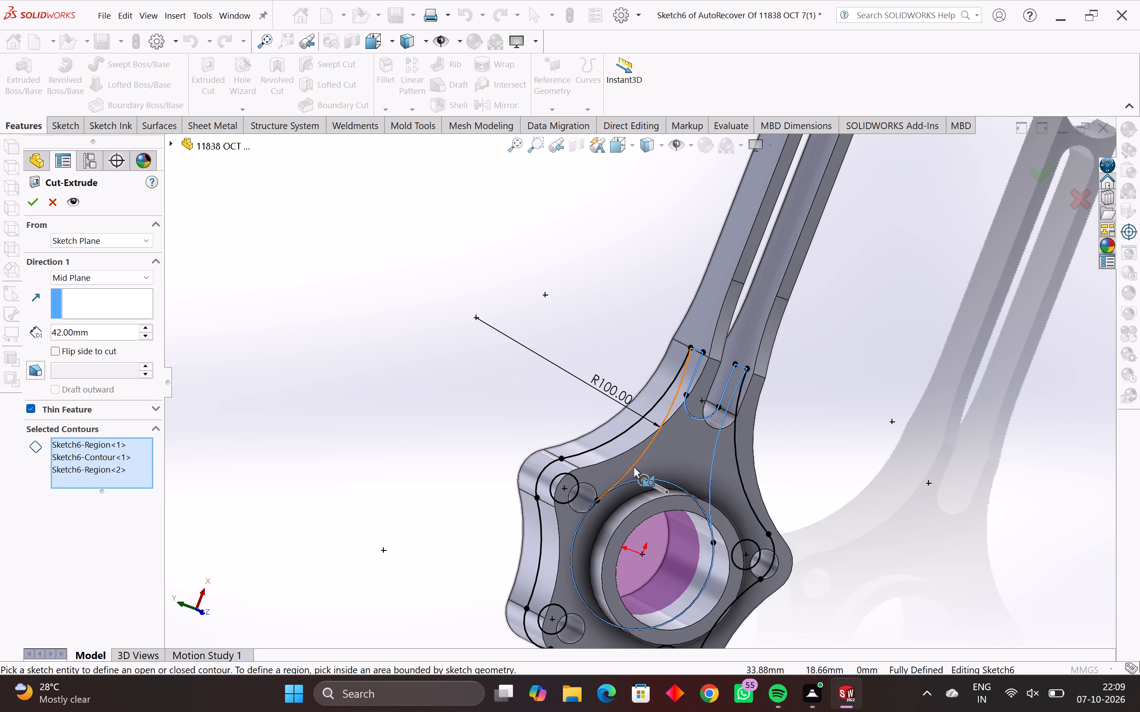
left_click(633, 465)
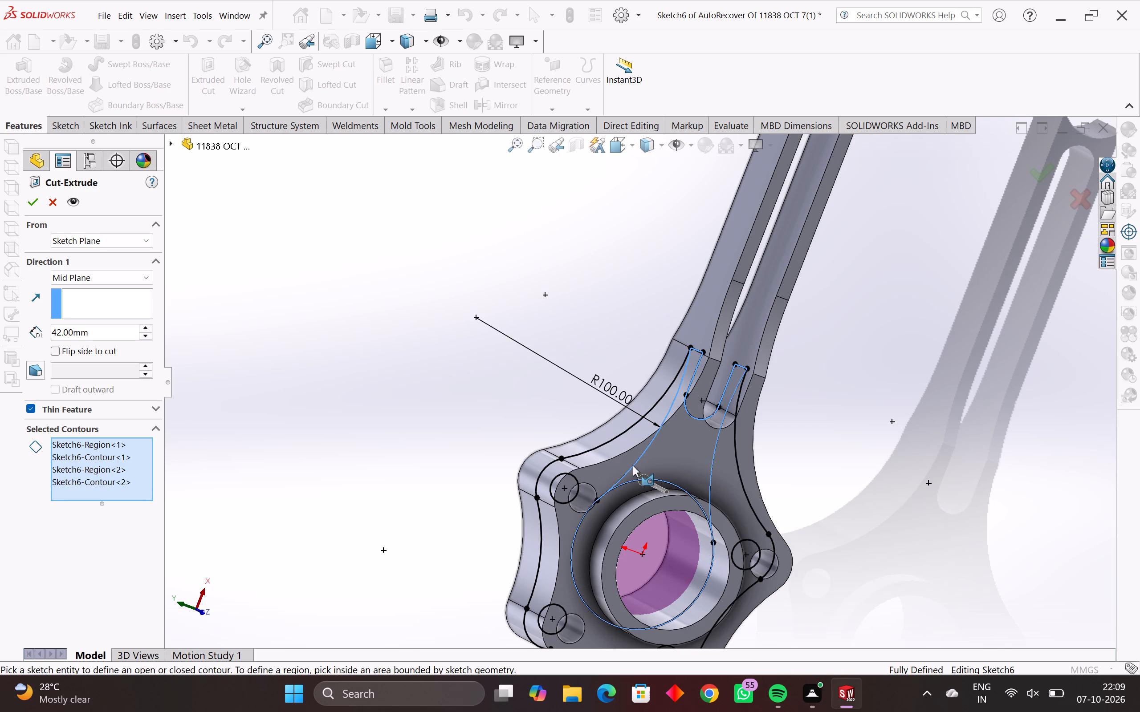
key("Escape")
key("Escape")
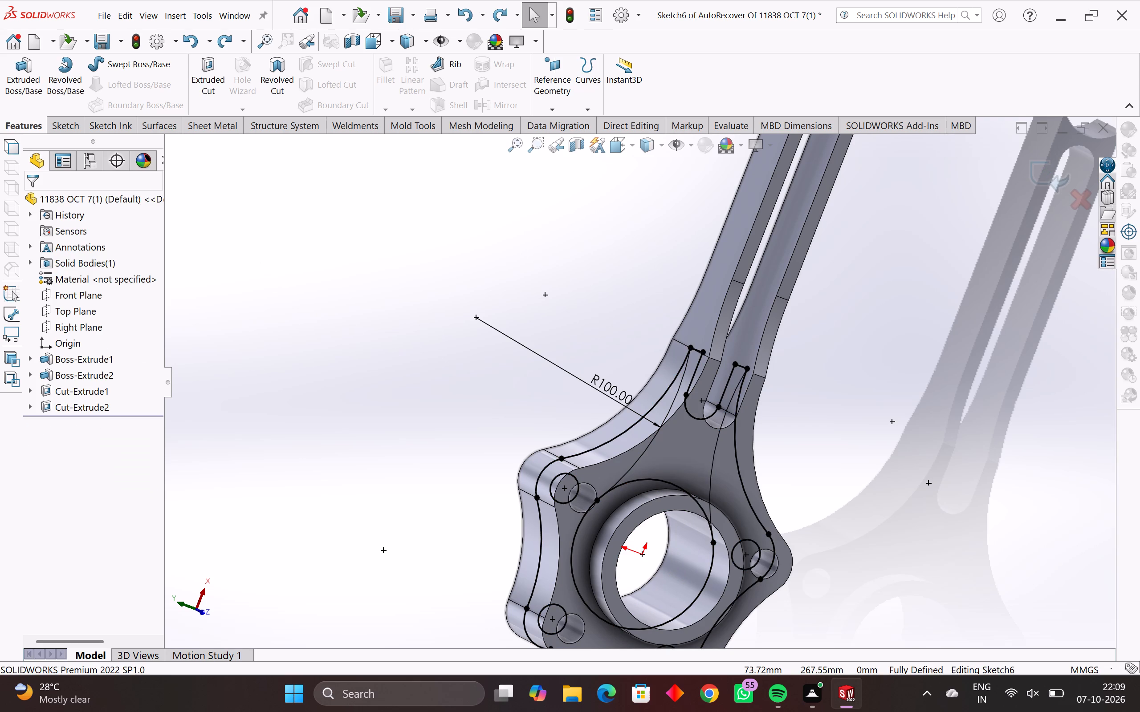
Trim the sketched hub circle's arc that separates the hub from the neck, between the two curved neck edges.
left_click(73, 123)
left_click(203, 66)
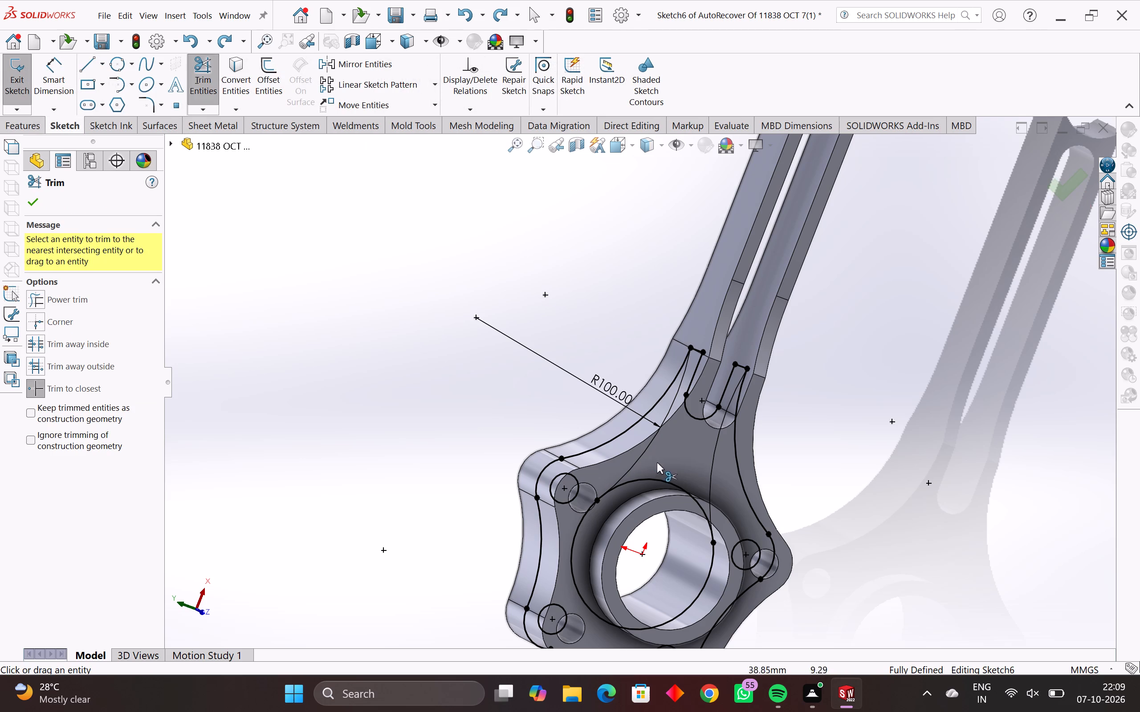
left_click(654, 479)
key("Escape")
key("Escape")
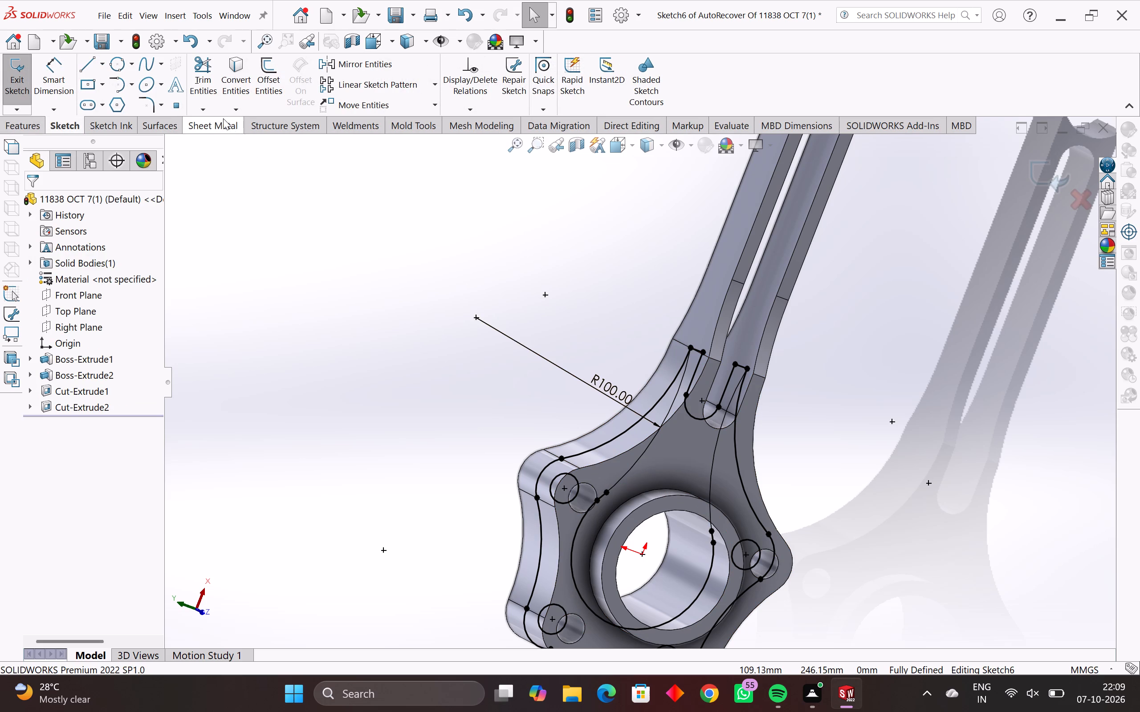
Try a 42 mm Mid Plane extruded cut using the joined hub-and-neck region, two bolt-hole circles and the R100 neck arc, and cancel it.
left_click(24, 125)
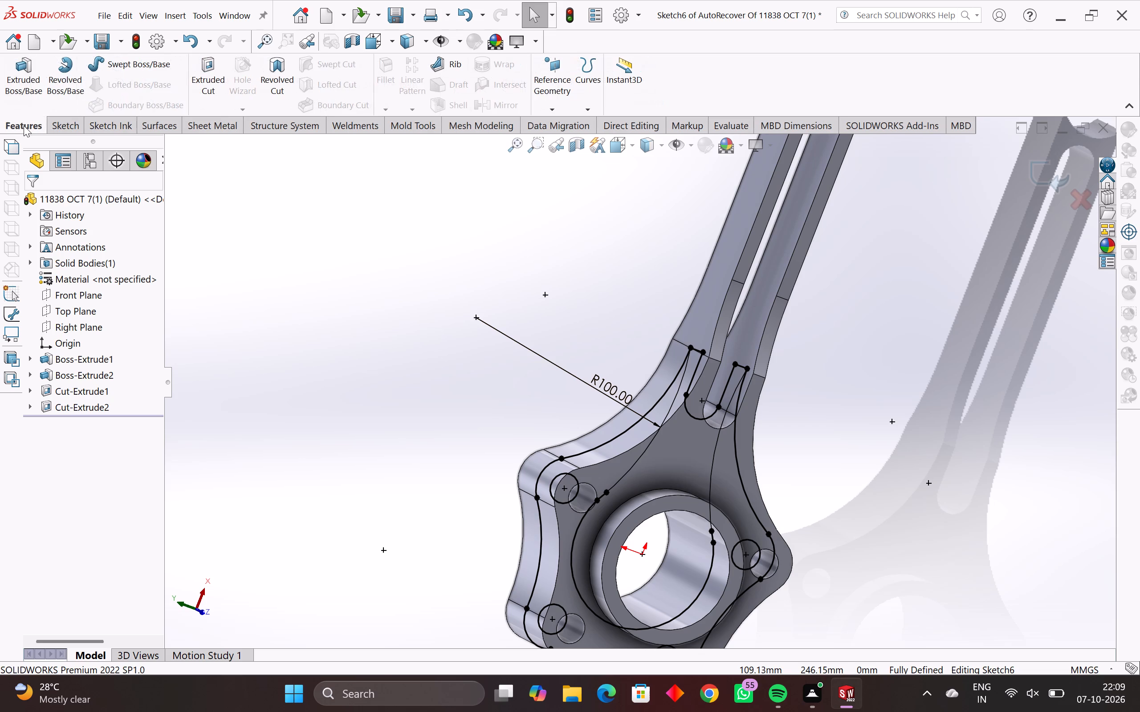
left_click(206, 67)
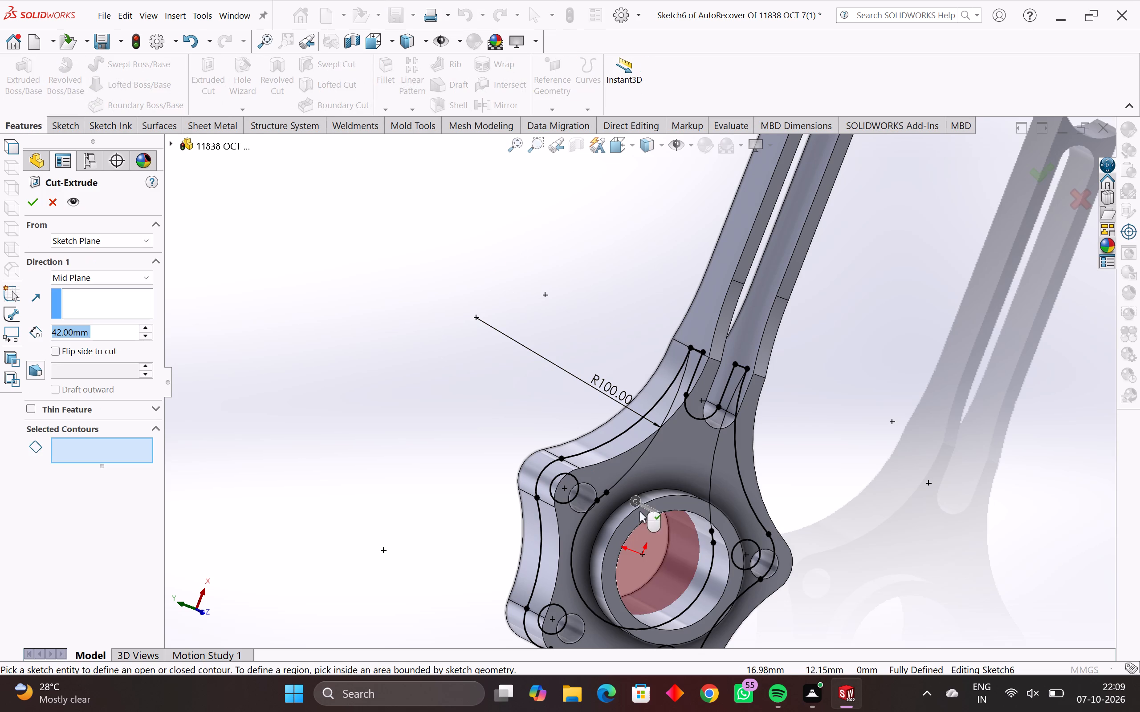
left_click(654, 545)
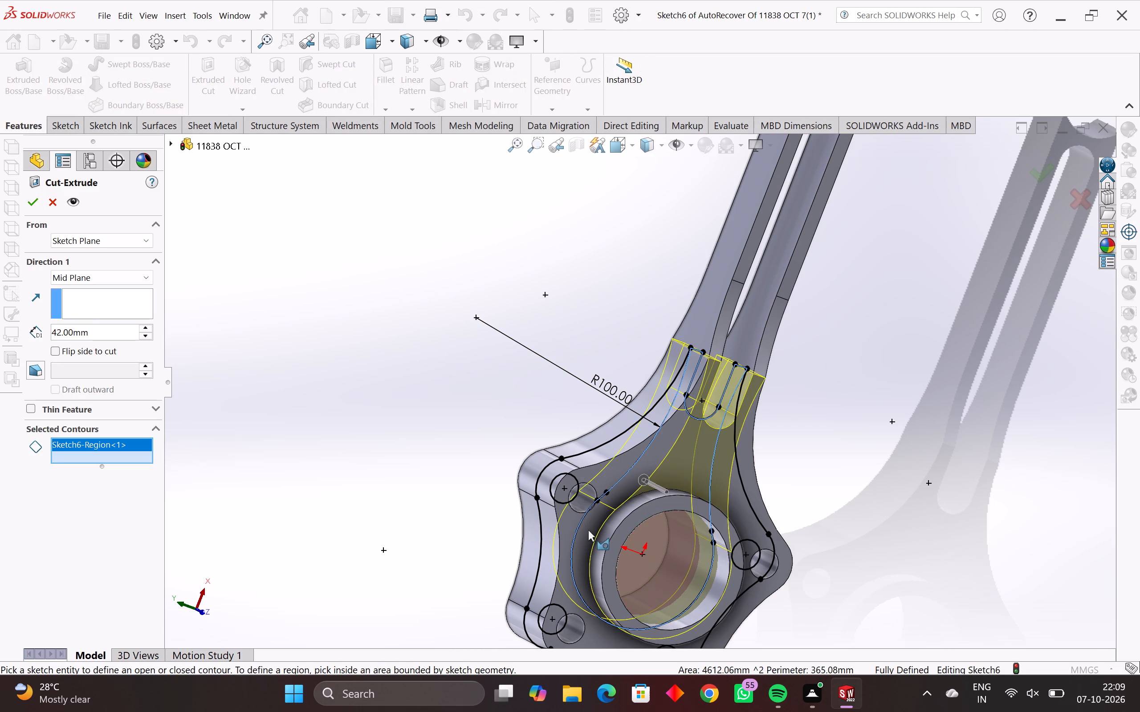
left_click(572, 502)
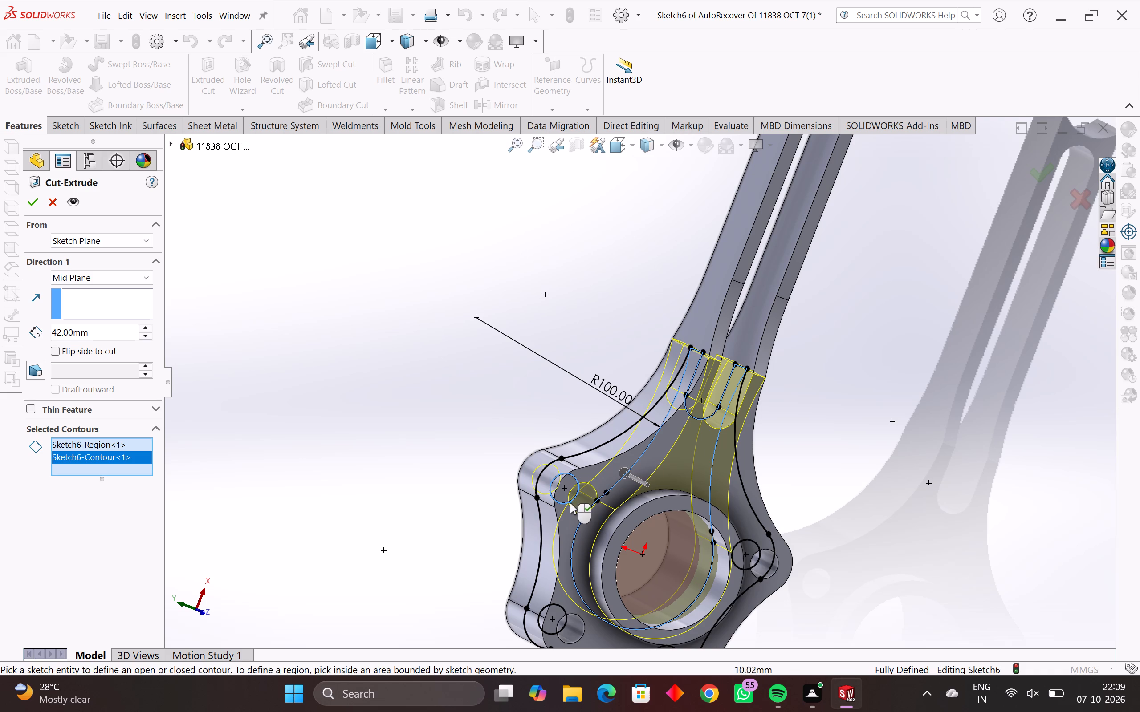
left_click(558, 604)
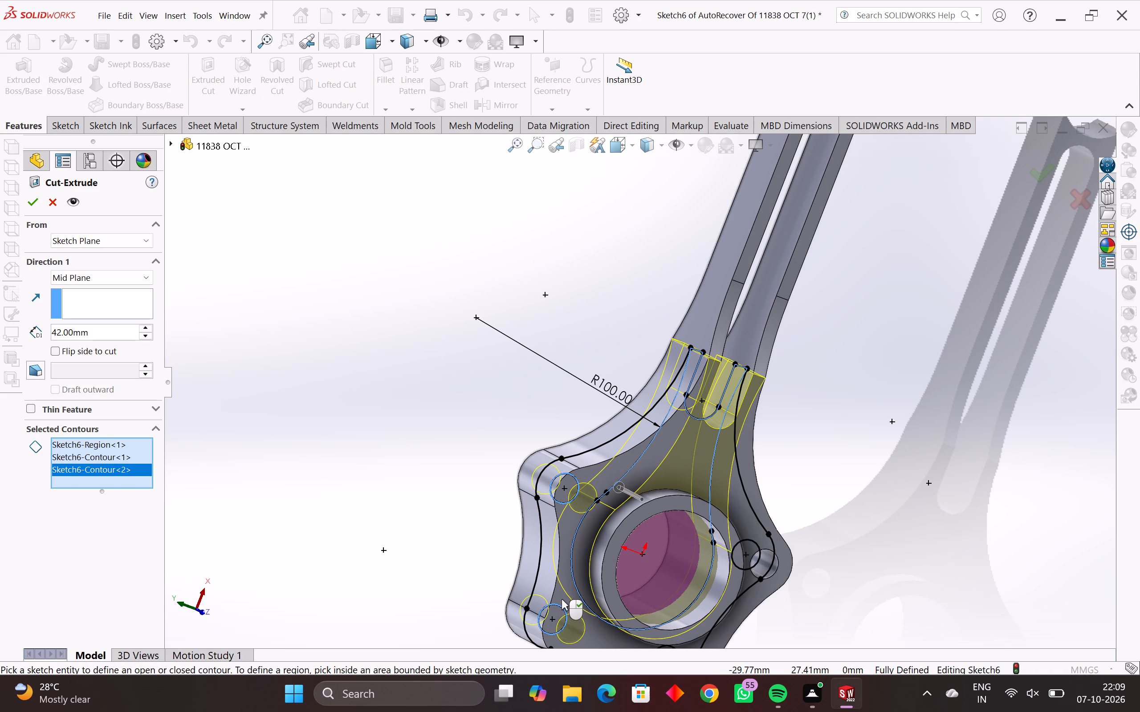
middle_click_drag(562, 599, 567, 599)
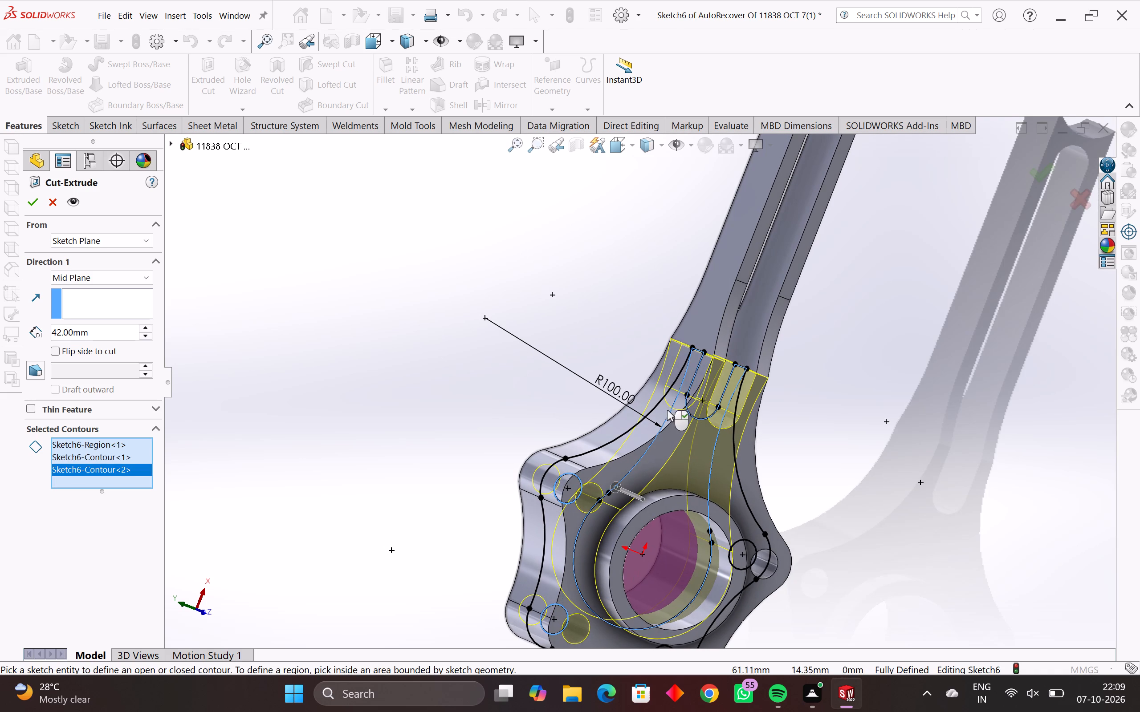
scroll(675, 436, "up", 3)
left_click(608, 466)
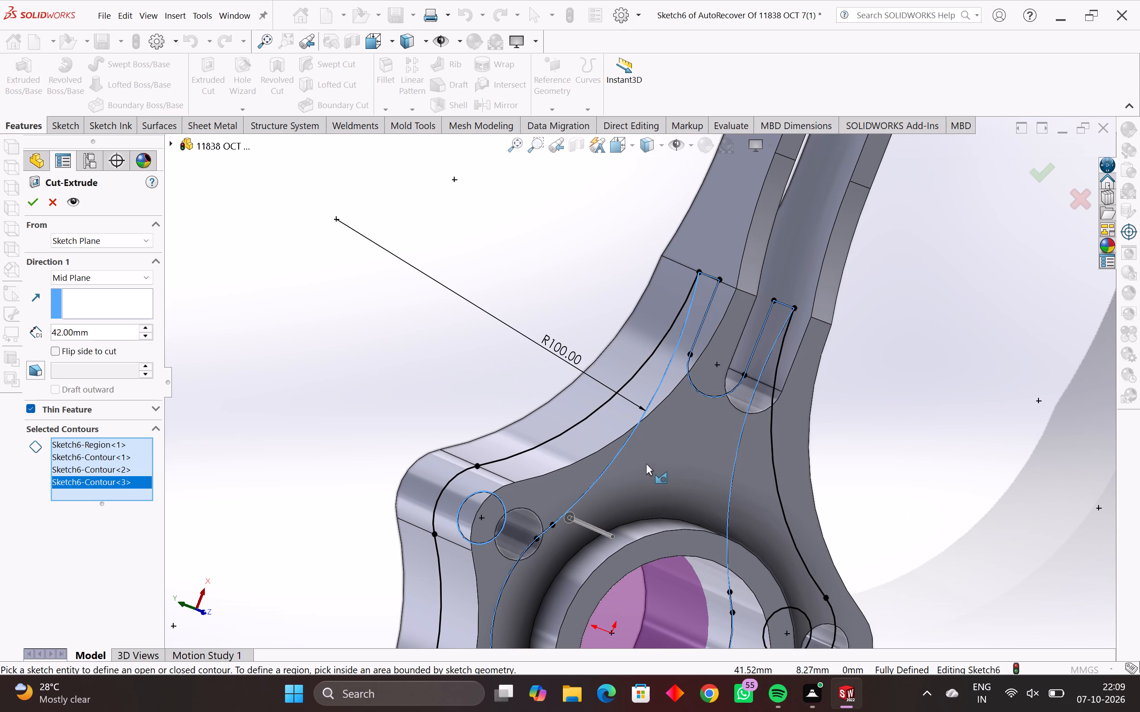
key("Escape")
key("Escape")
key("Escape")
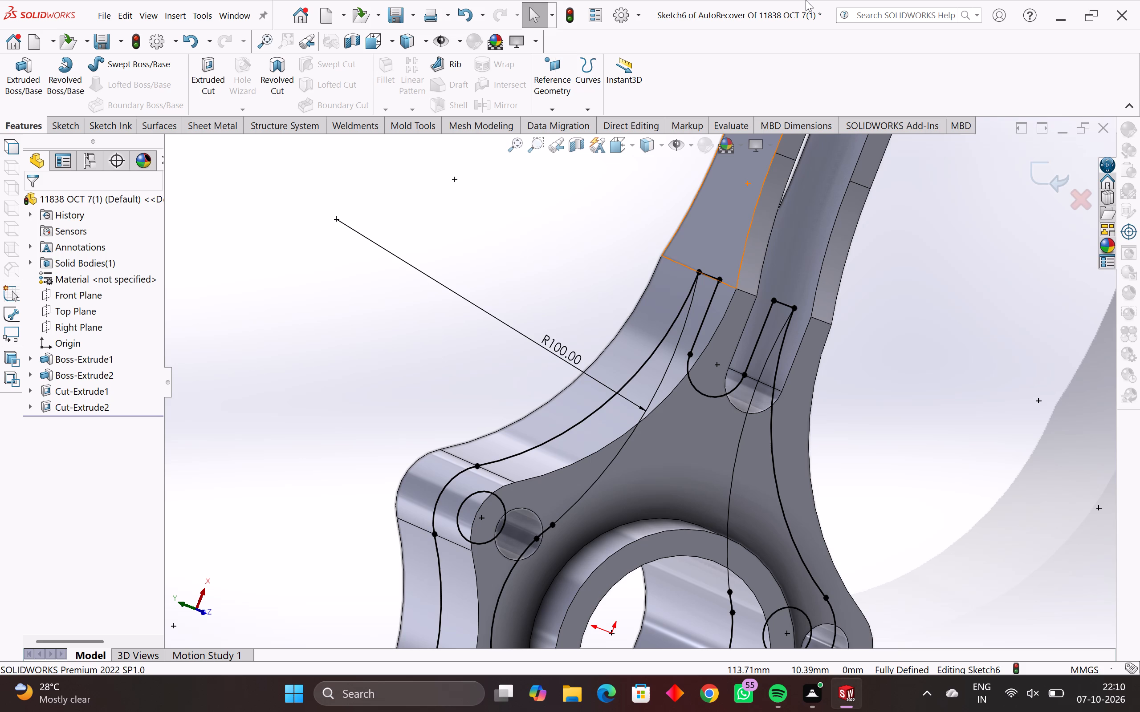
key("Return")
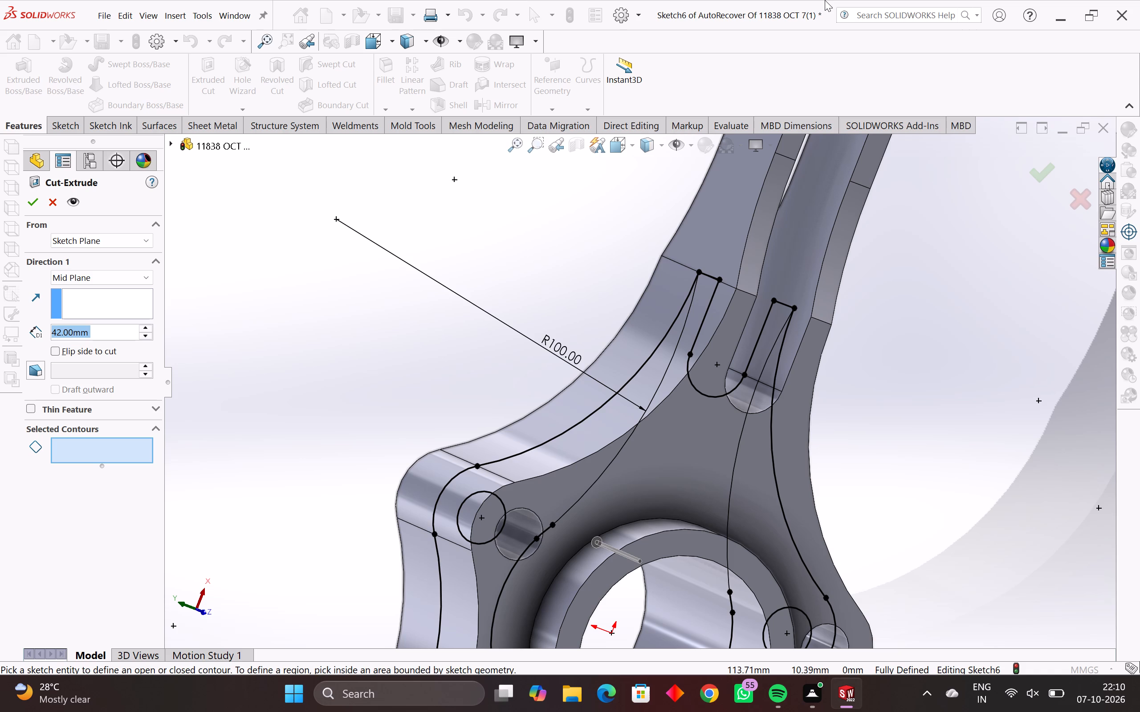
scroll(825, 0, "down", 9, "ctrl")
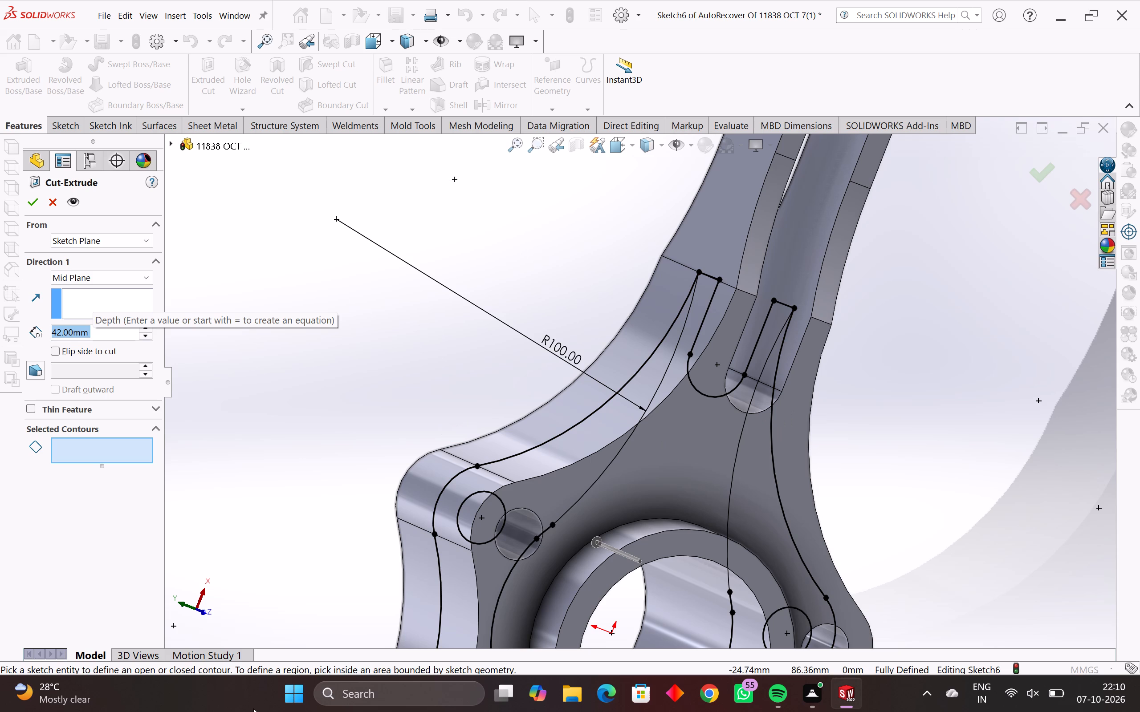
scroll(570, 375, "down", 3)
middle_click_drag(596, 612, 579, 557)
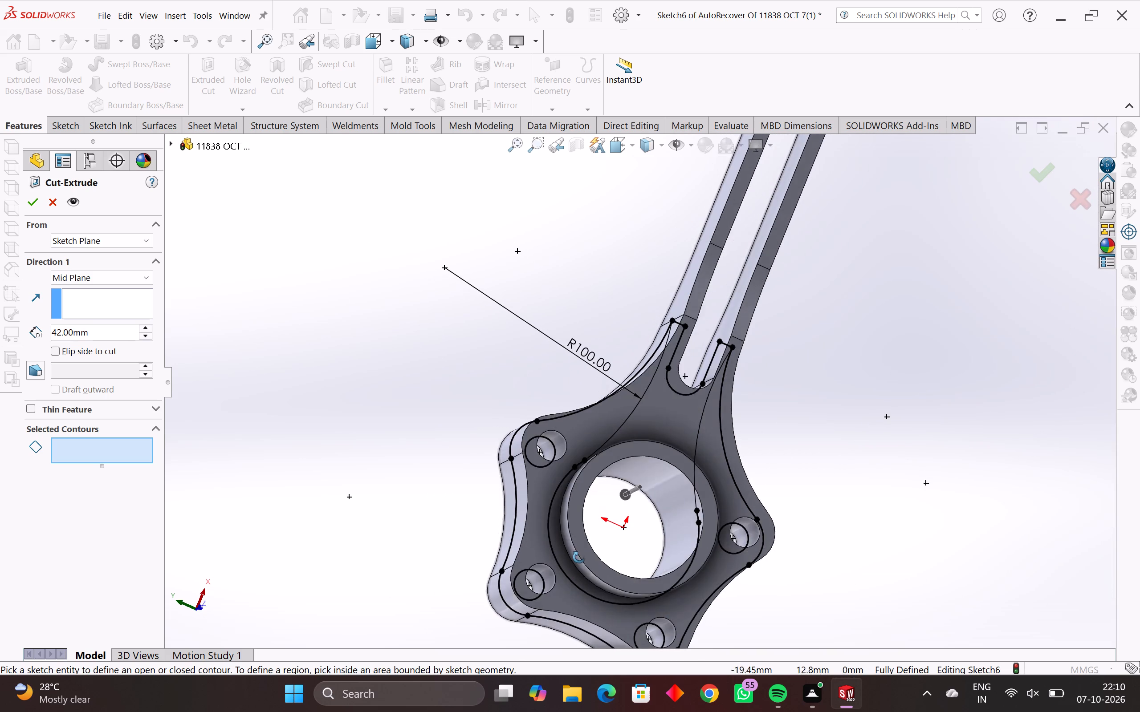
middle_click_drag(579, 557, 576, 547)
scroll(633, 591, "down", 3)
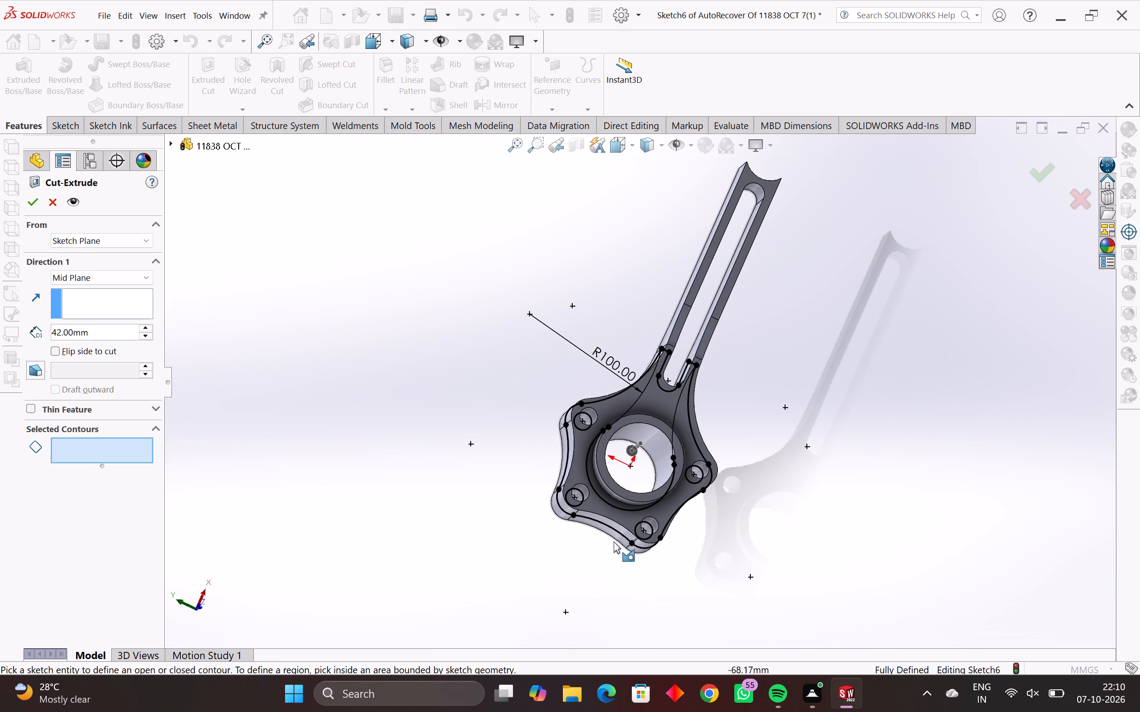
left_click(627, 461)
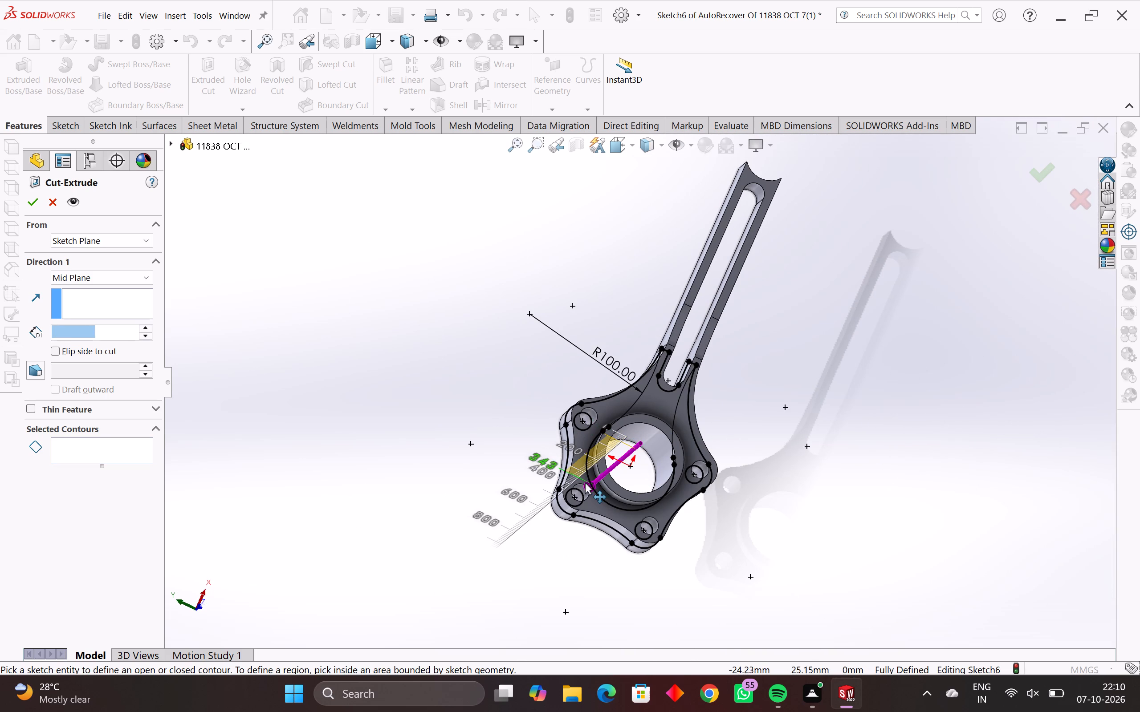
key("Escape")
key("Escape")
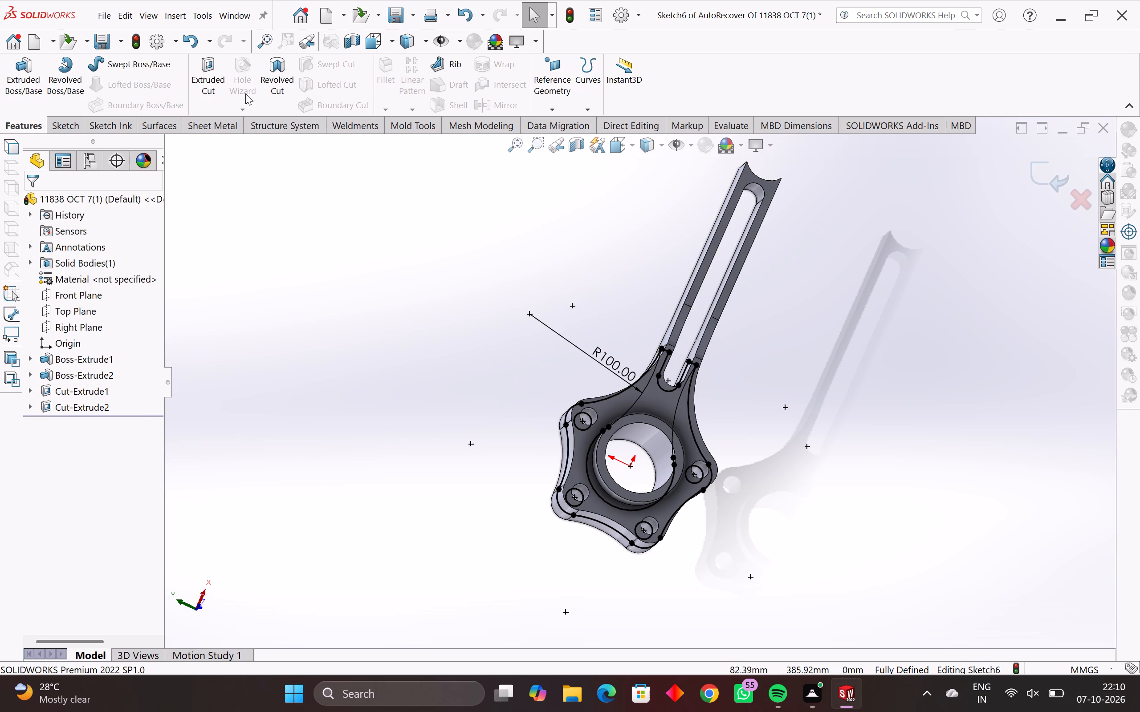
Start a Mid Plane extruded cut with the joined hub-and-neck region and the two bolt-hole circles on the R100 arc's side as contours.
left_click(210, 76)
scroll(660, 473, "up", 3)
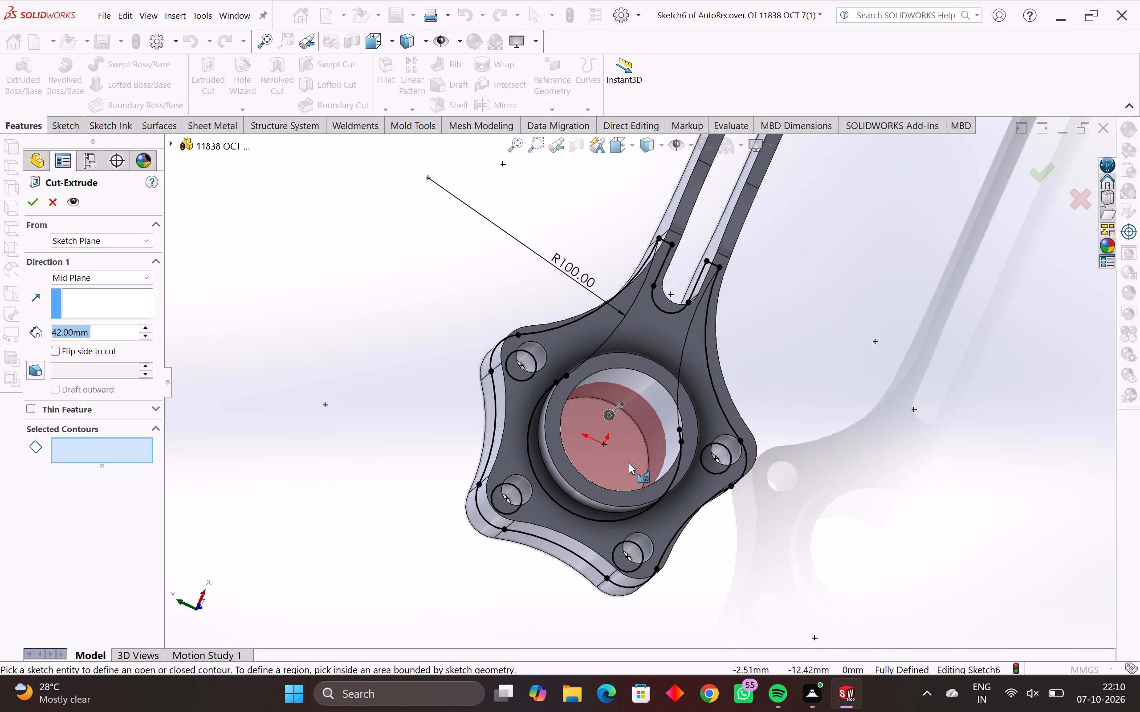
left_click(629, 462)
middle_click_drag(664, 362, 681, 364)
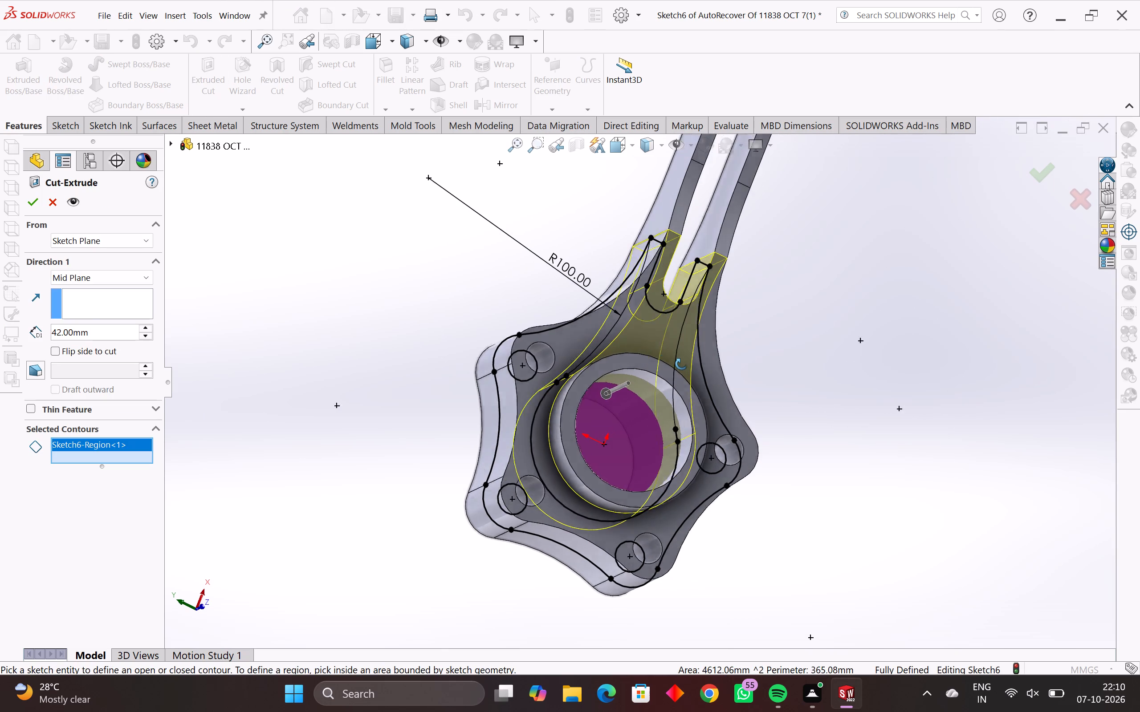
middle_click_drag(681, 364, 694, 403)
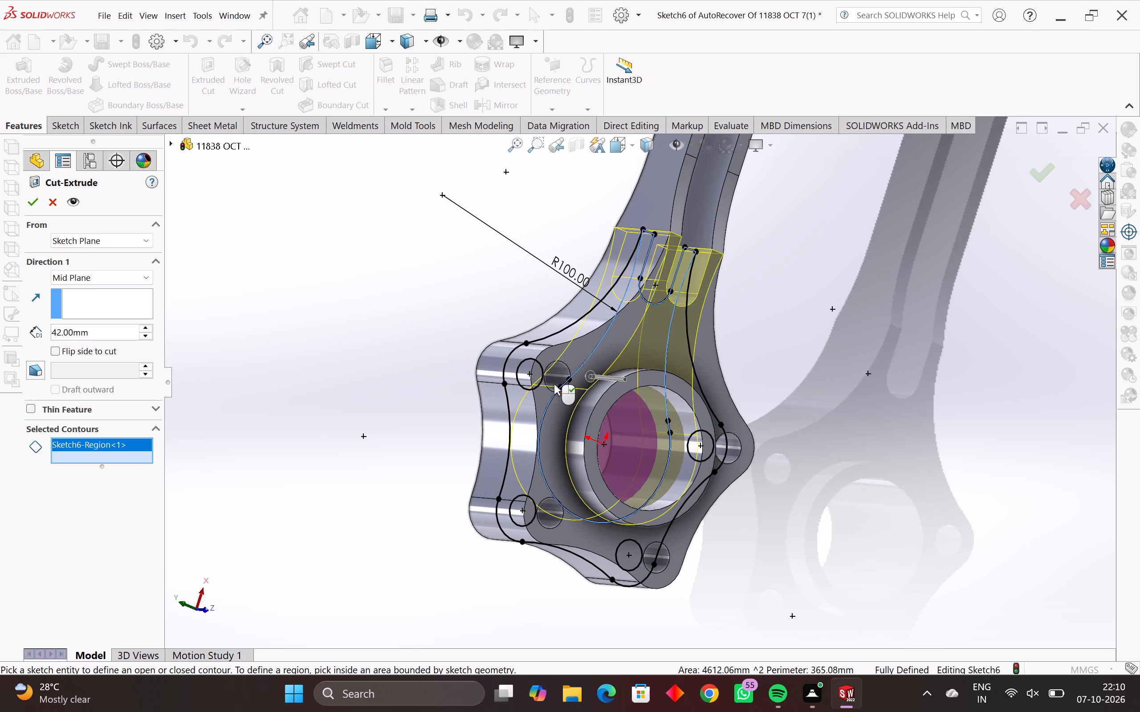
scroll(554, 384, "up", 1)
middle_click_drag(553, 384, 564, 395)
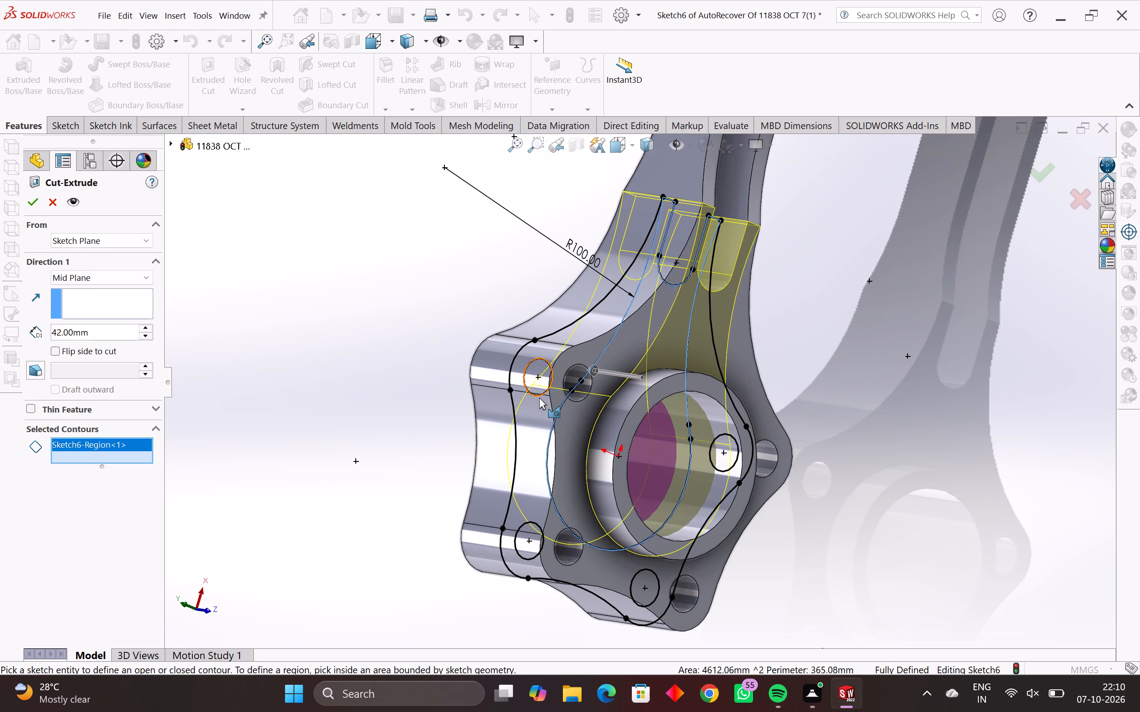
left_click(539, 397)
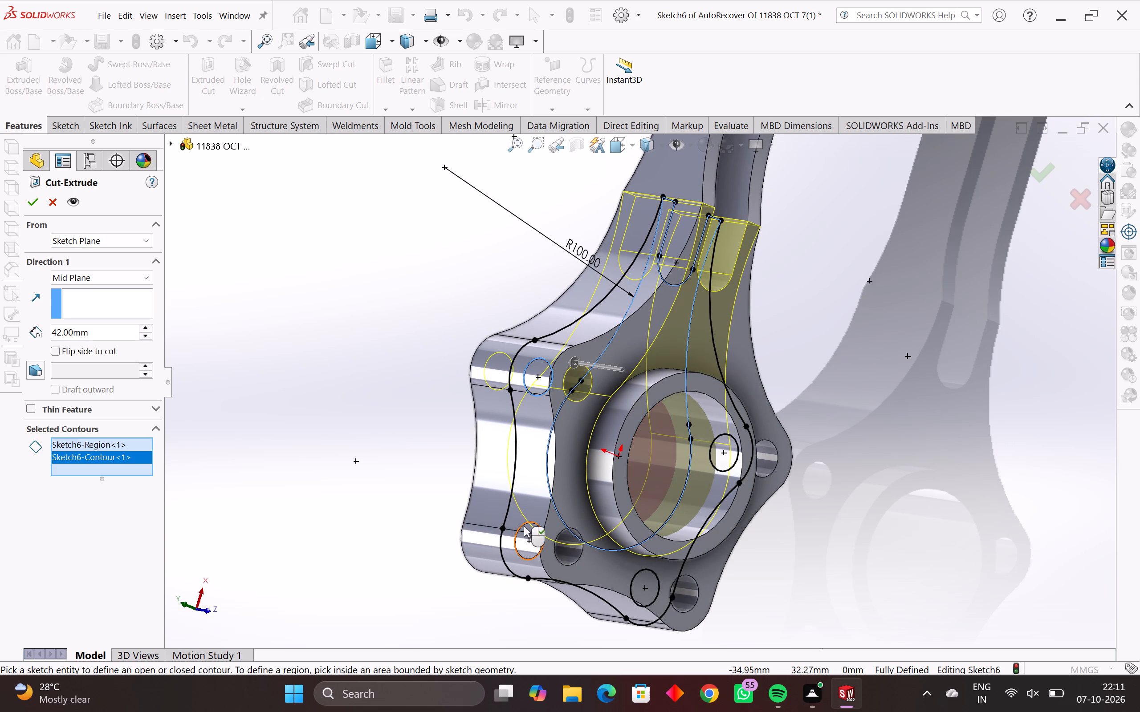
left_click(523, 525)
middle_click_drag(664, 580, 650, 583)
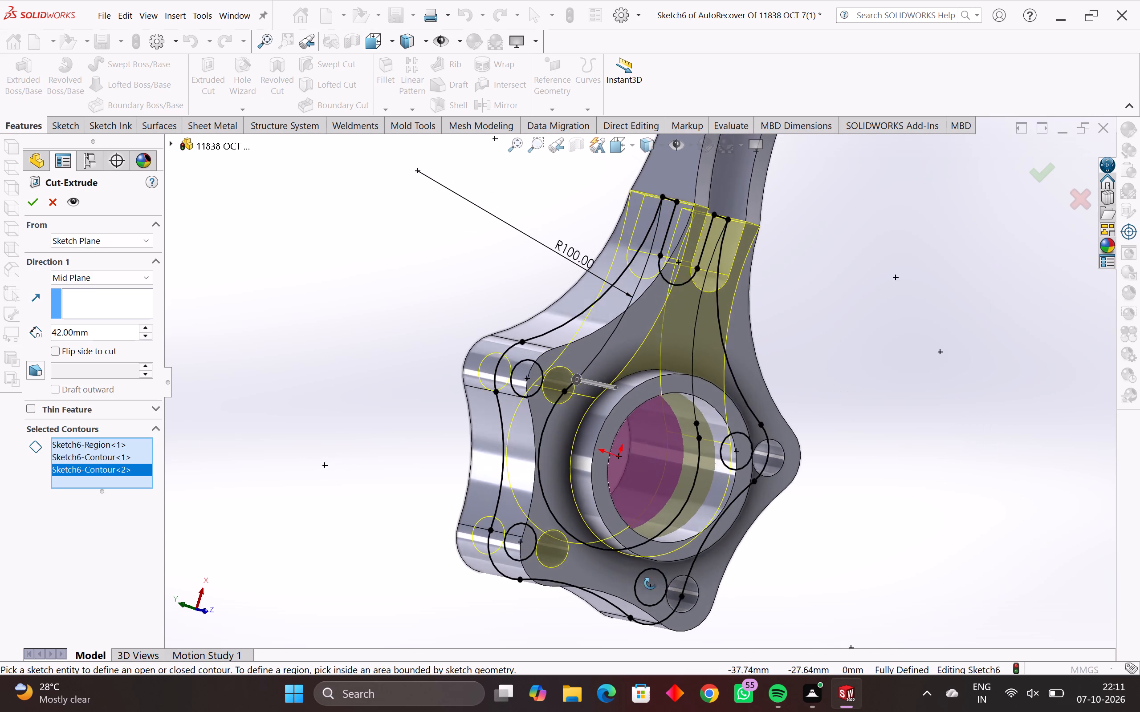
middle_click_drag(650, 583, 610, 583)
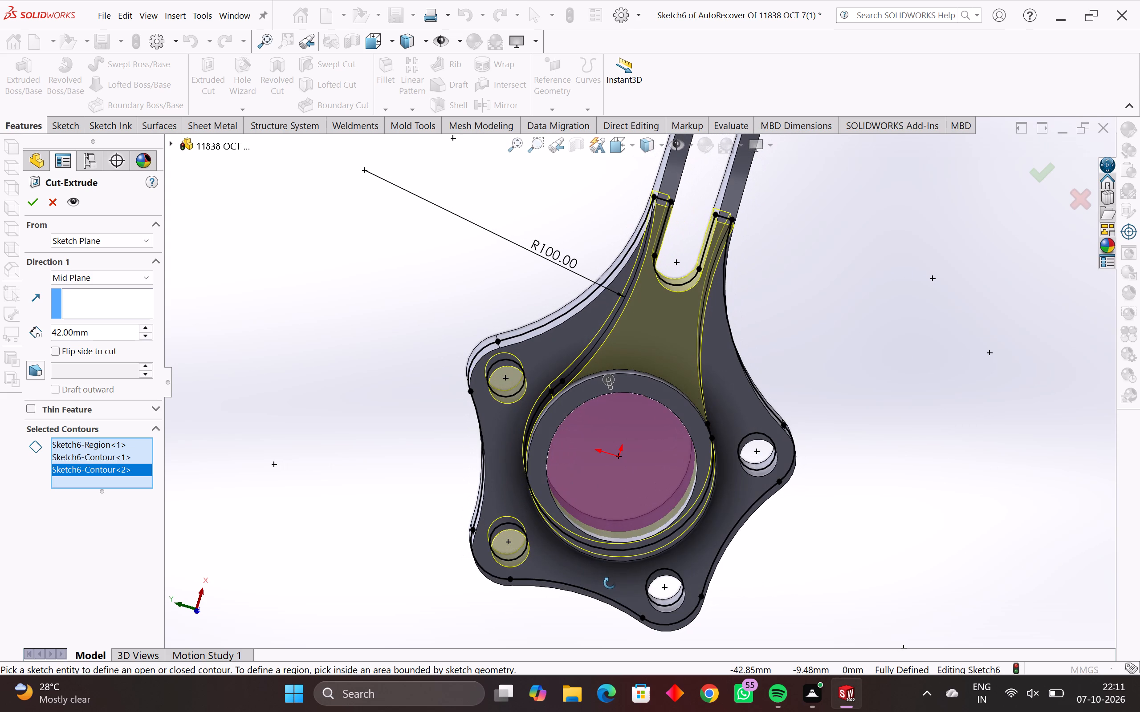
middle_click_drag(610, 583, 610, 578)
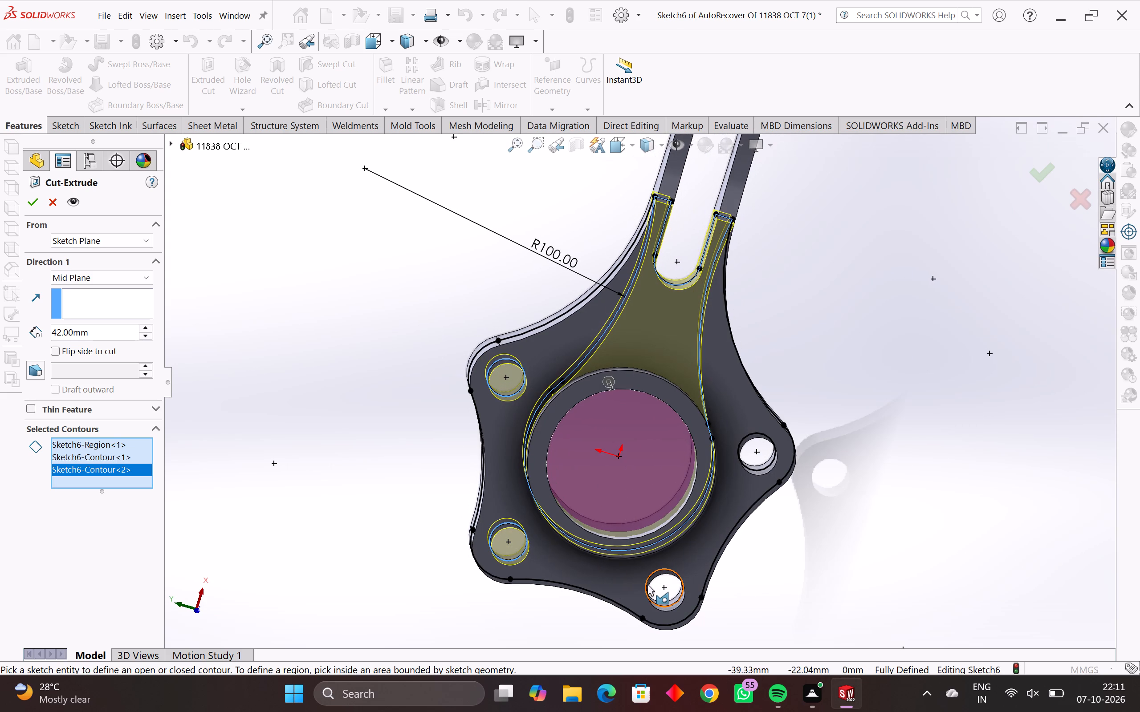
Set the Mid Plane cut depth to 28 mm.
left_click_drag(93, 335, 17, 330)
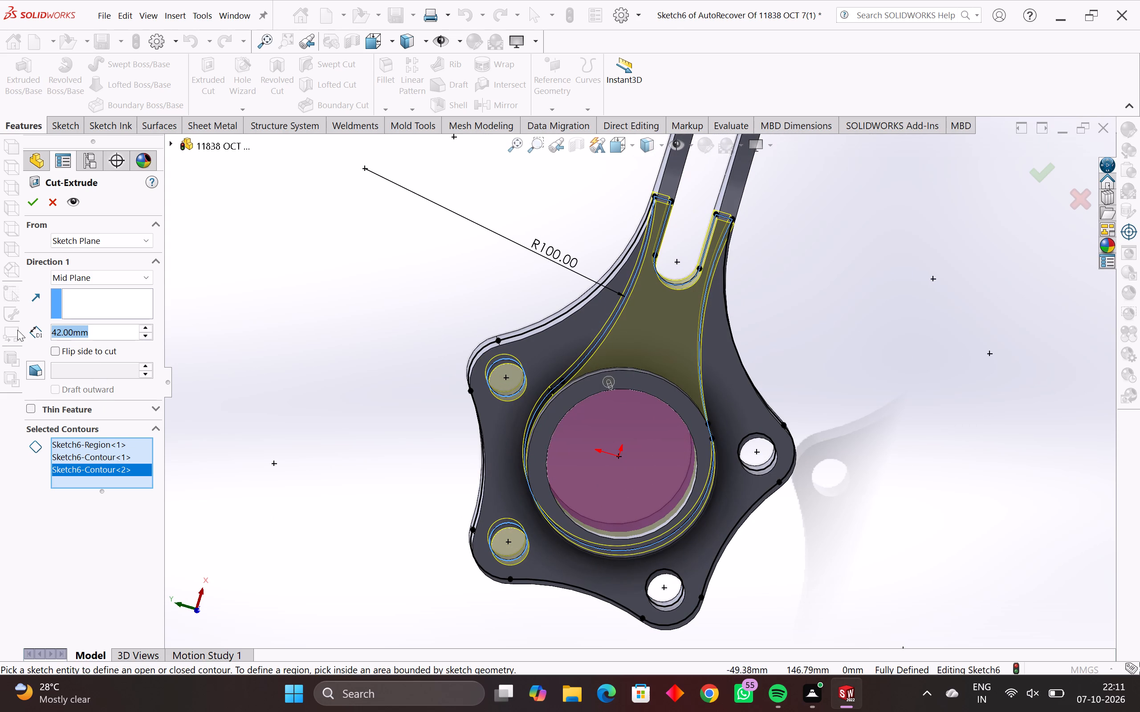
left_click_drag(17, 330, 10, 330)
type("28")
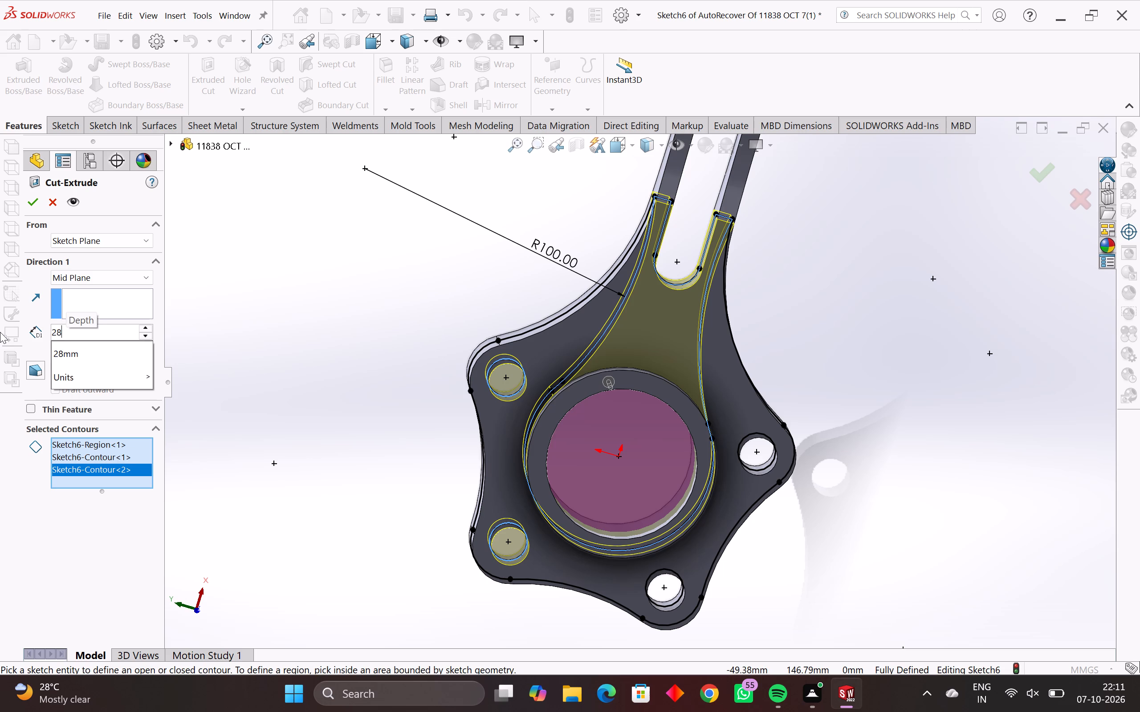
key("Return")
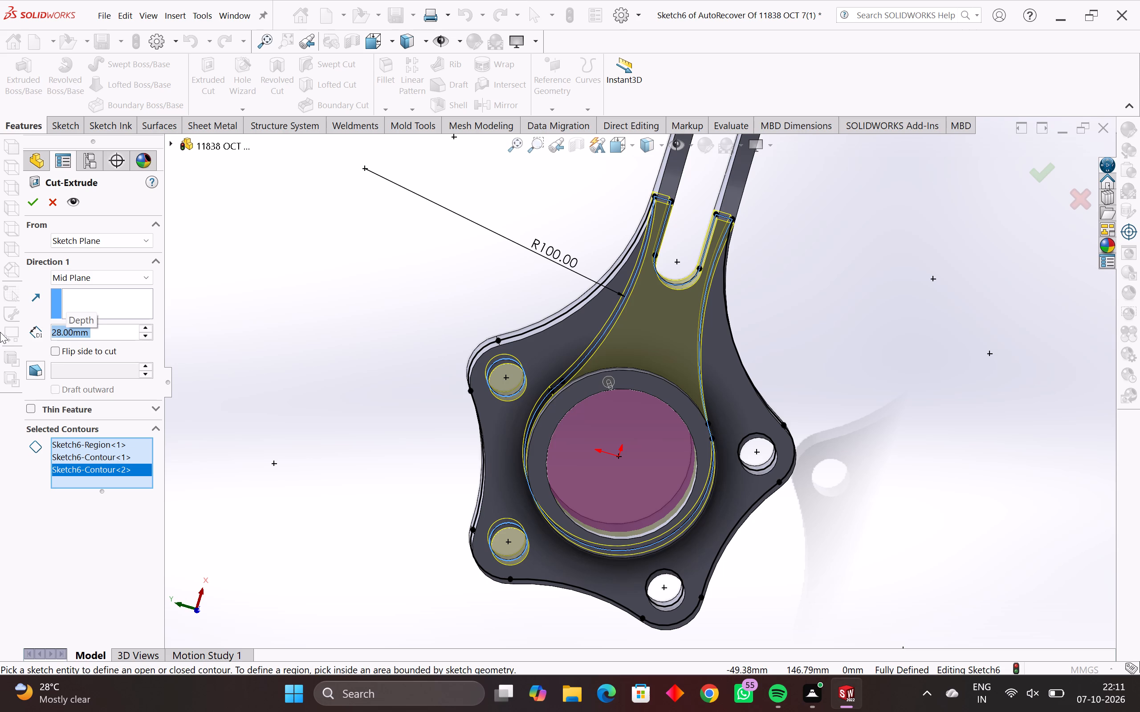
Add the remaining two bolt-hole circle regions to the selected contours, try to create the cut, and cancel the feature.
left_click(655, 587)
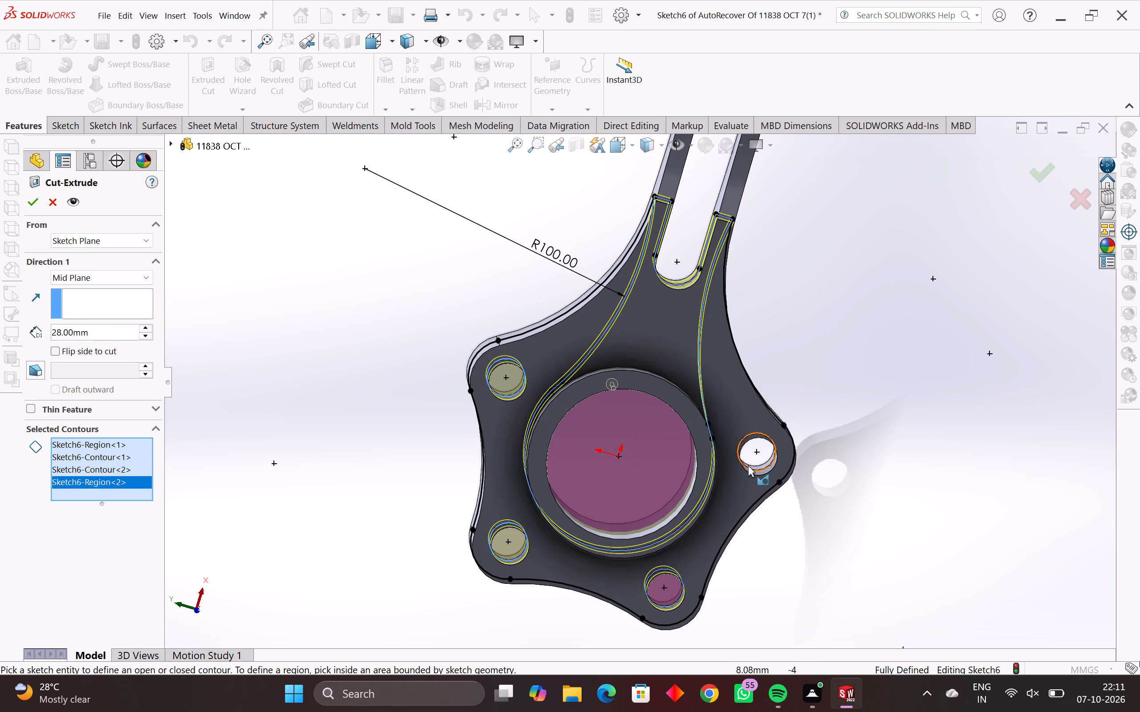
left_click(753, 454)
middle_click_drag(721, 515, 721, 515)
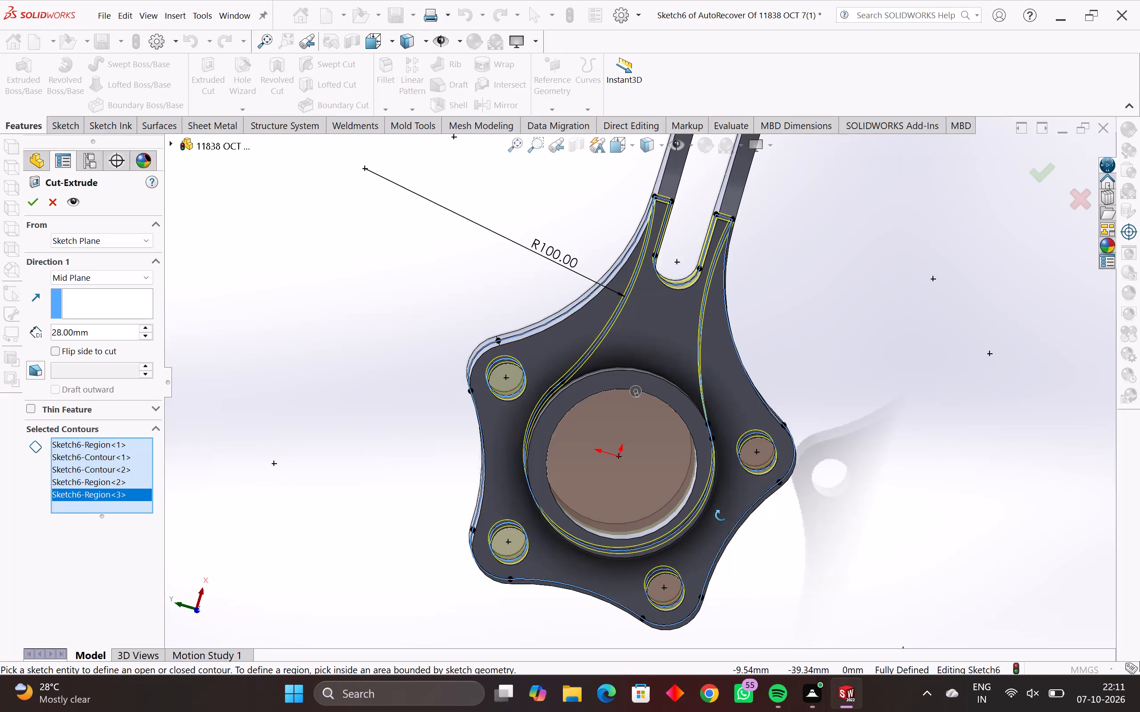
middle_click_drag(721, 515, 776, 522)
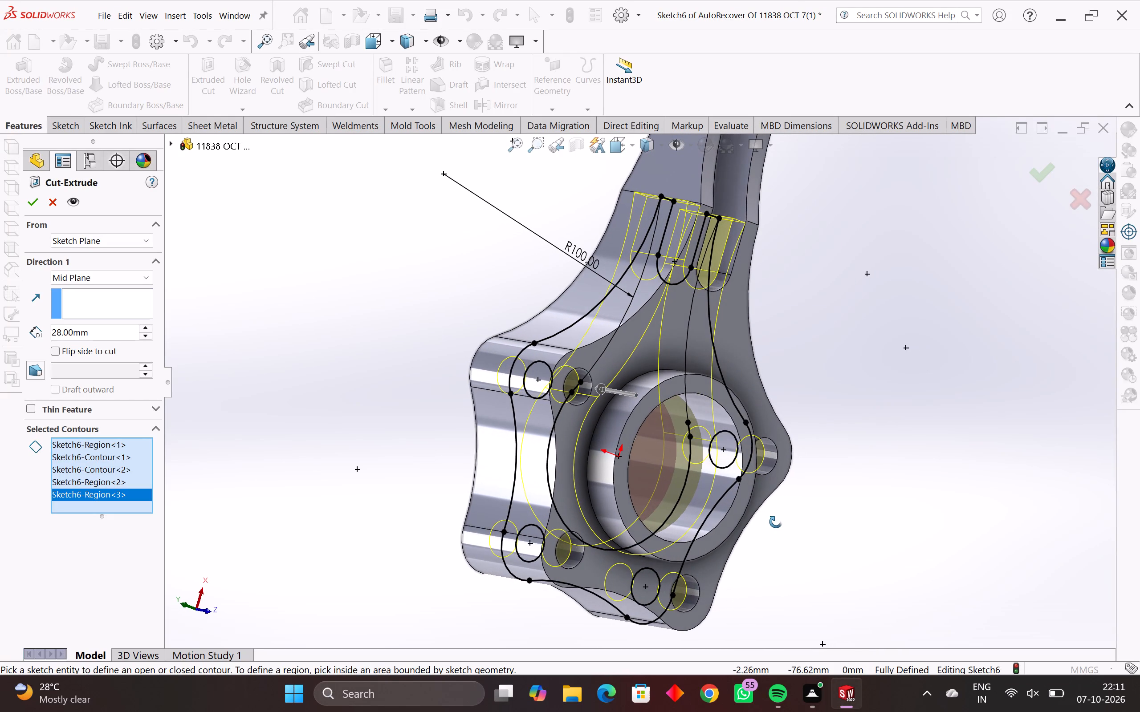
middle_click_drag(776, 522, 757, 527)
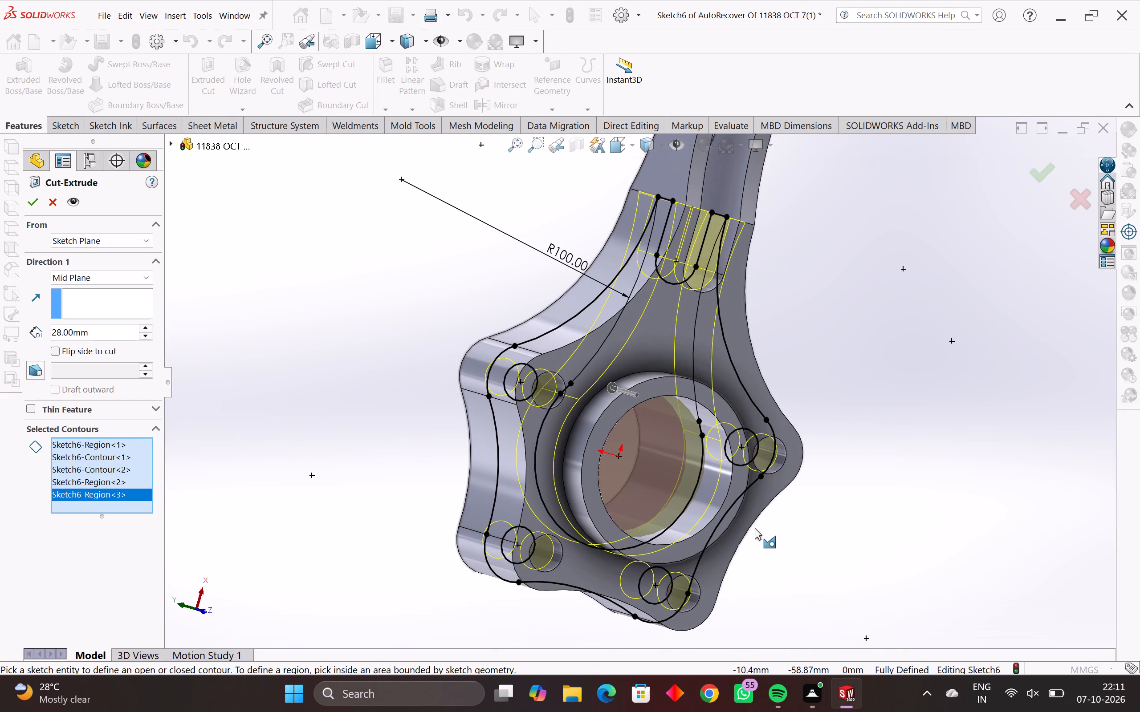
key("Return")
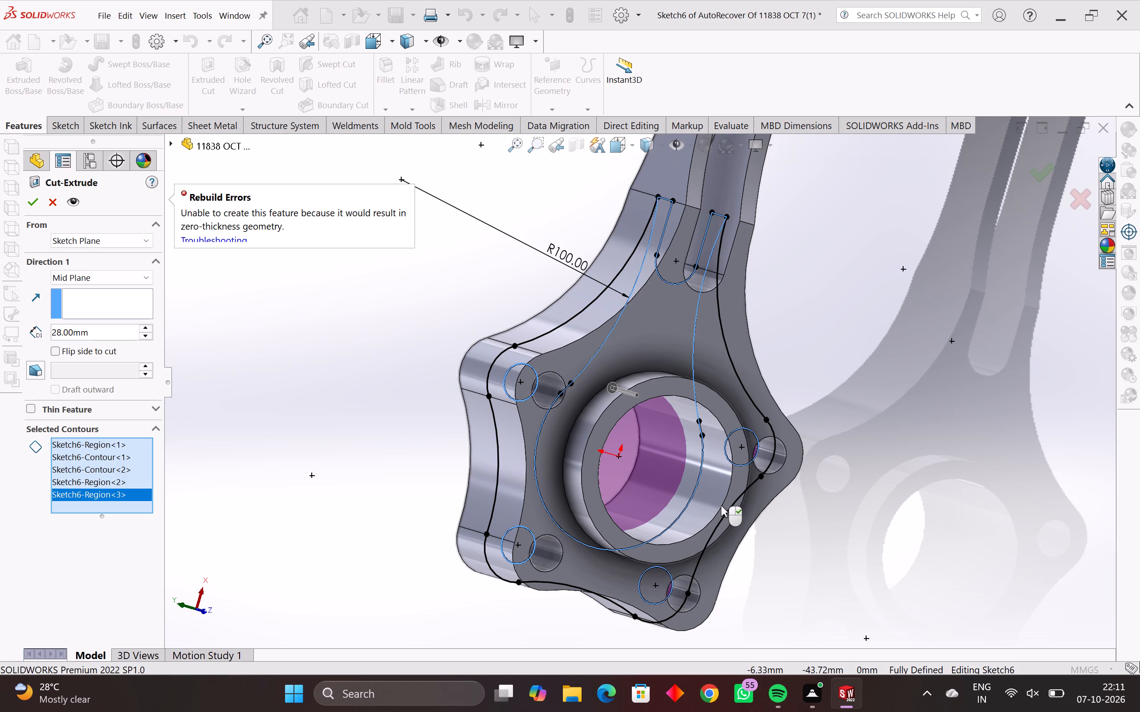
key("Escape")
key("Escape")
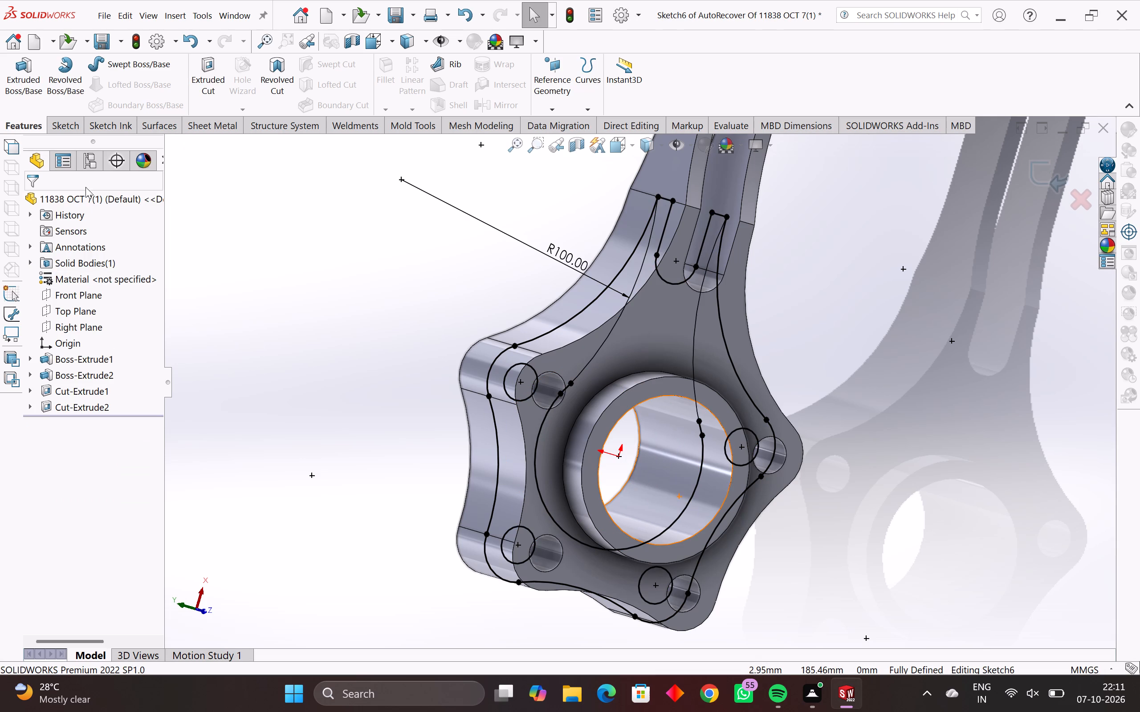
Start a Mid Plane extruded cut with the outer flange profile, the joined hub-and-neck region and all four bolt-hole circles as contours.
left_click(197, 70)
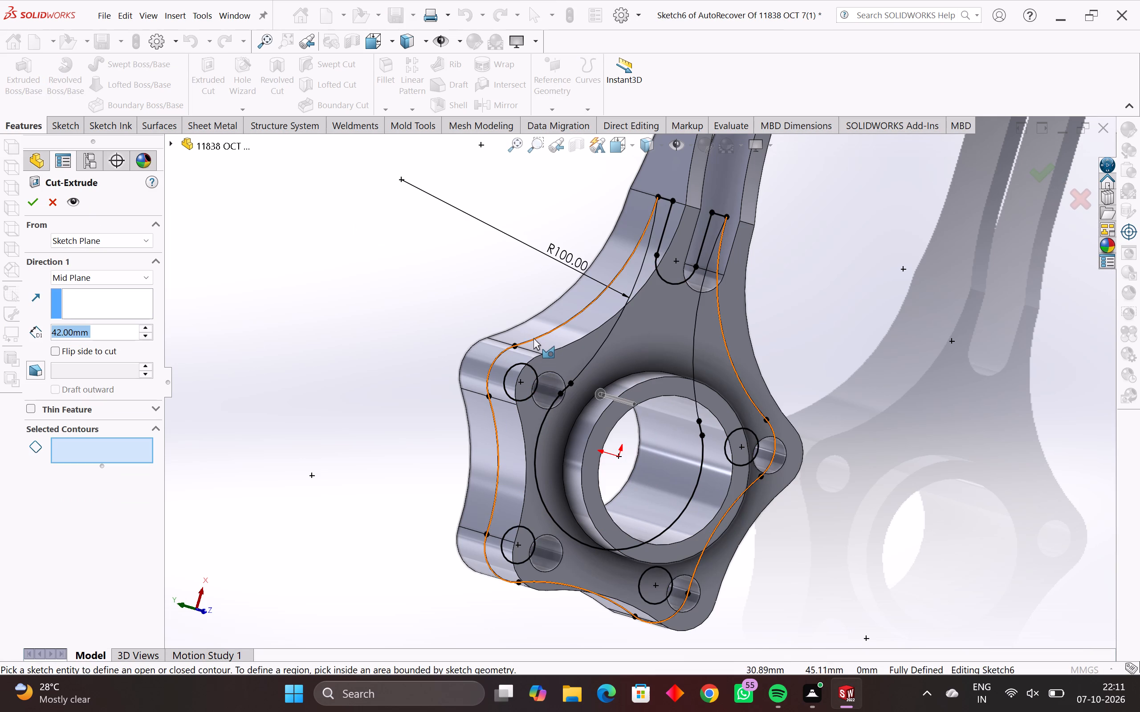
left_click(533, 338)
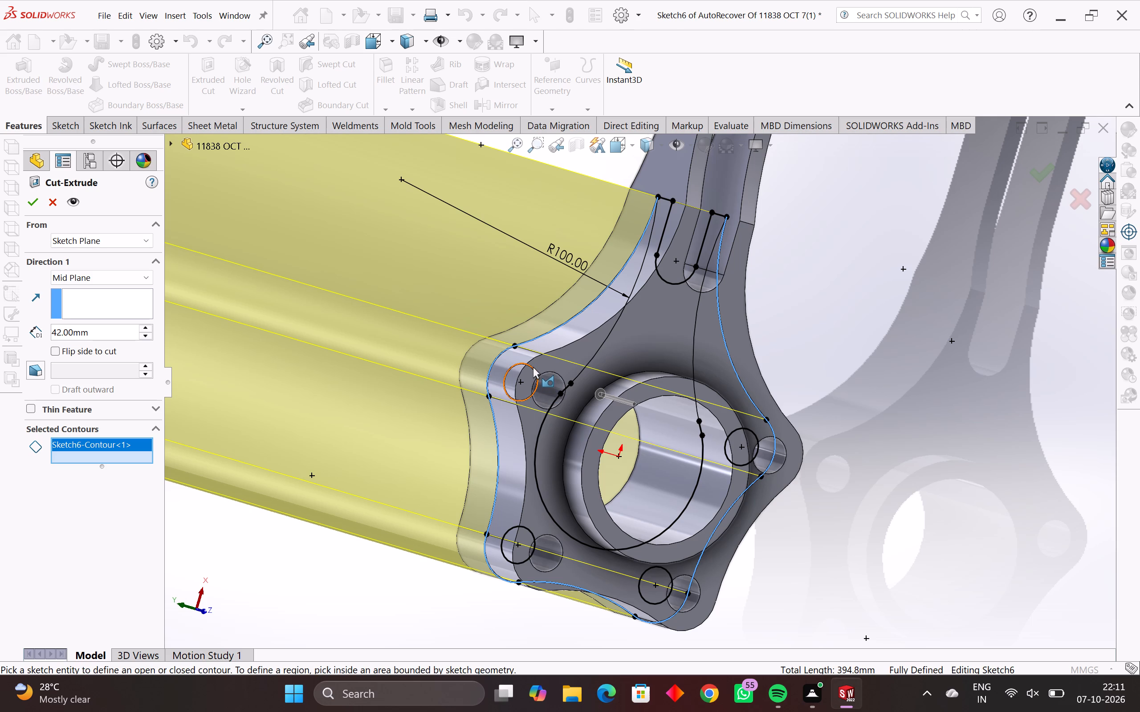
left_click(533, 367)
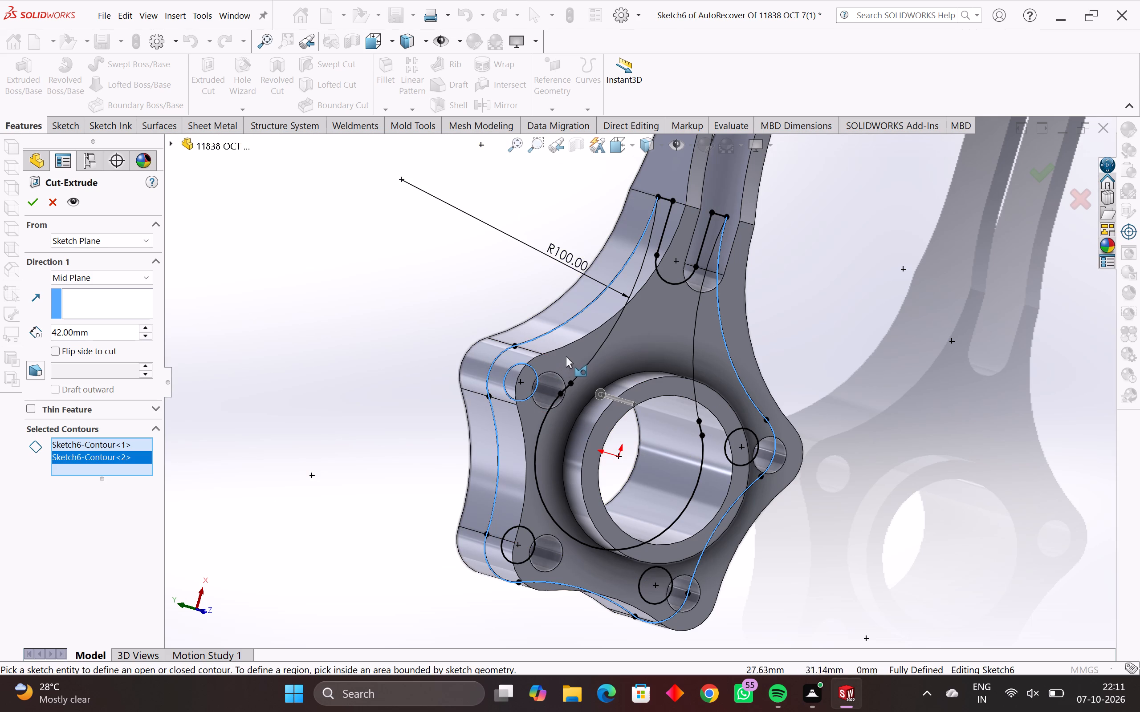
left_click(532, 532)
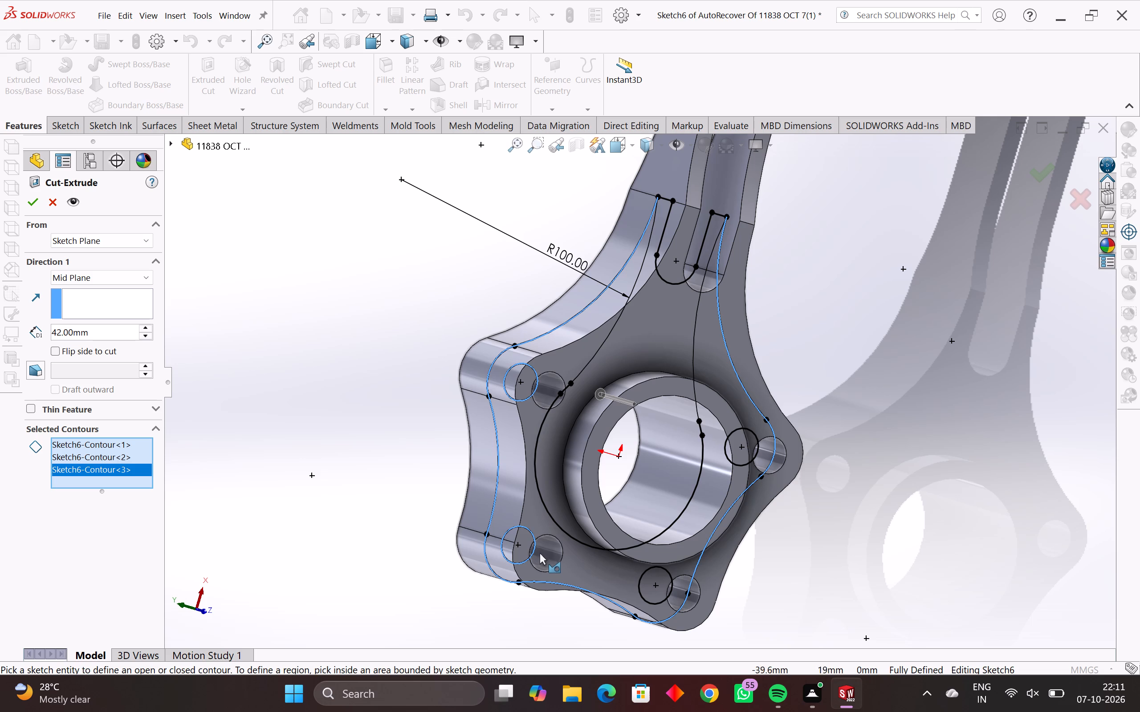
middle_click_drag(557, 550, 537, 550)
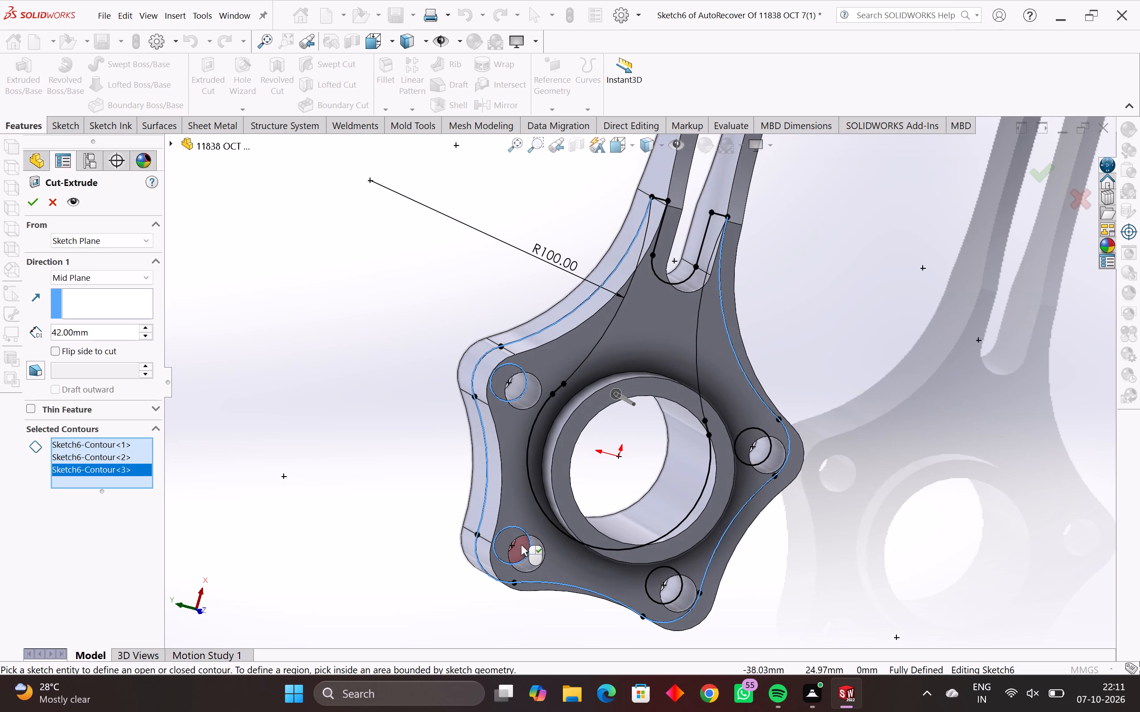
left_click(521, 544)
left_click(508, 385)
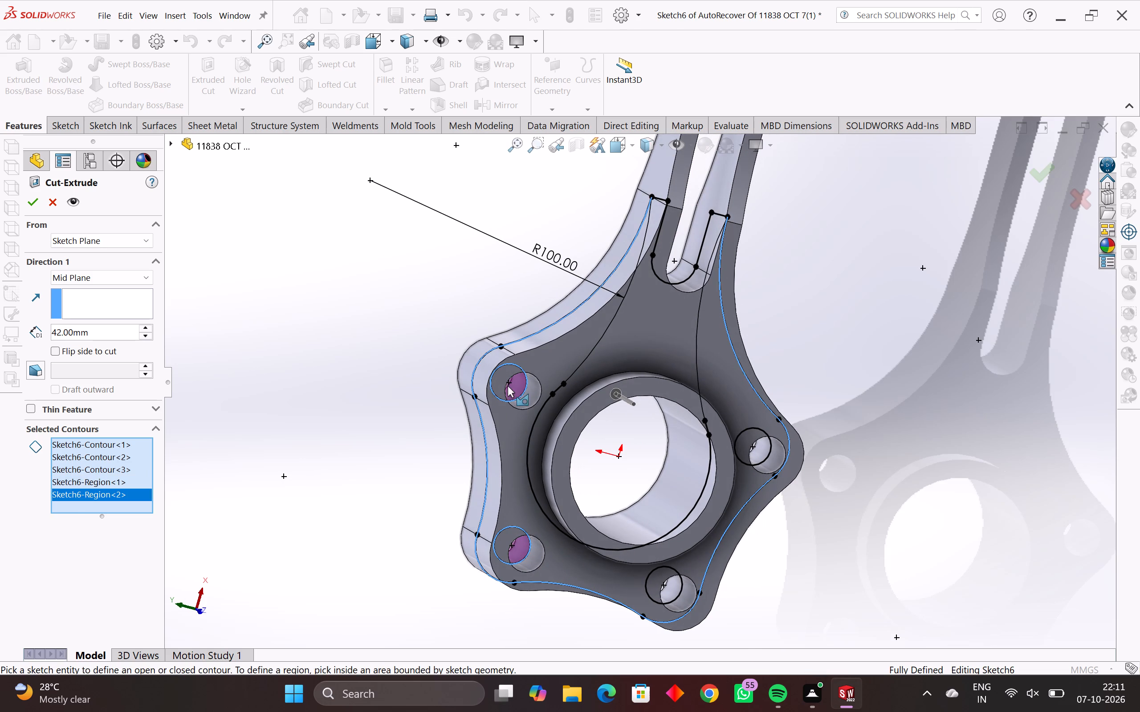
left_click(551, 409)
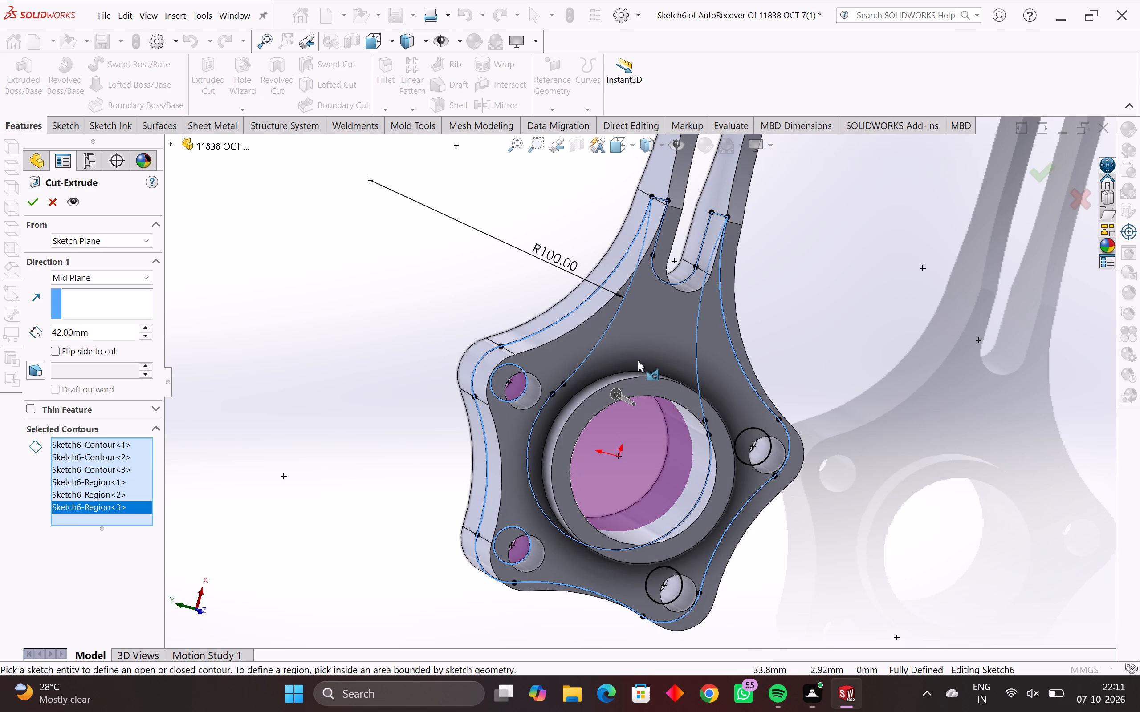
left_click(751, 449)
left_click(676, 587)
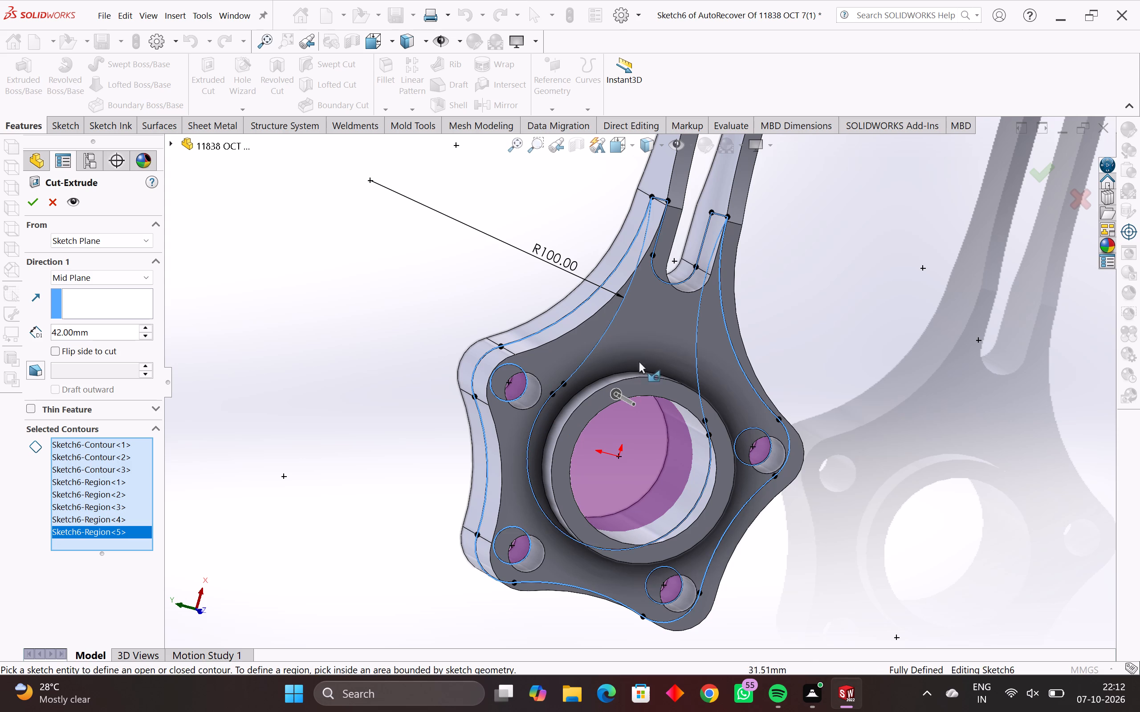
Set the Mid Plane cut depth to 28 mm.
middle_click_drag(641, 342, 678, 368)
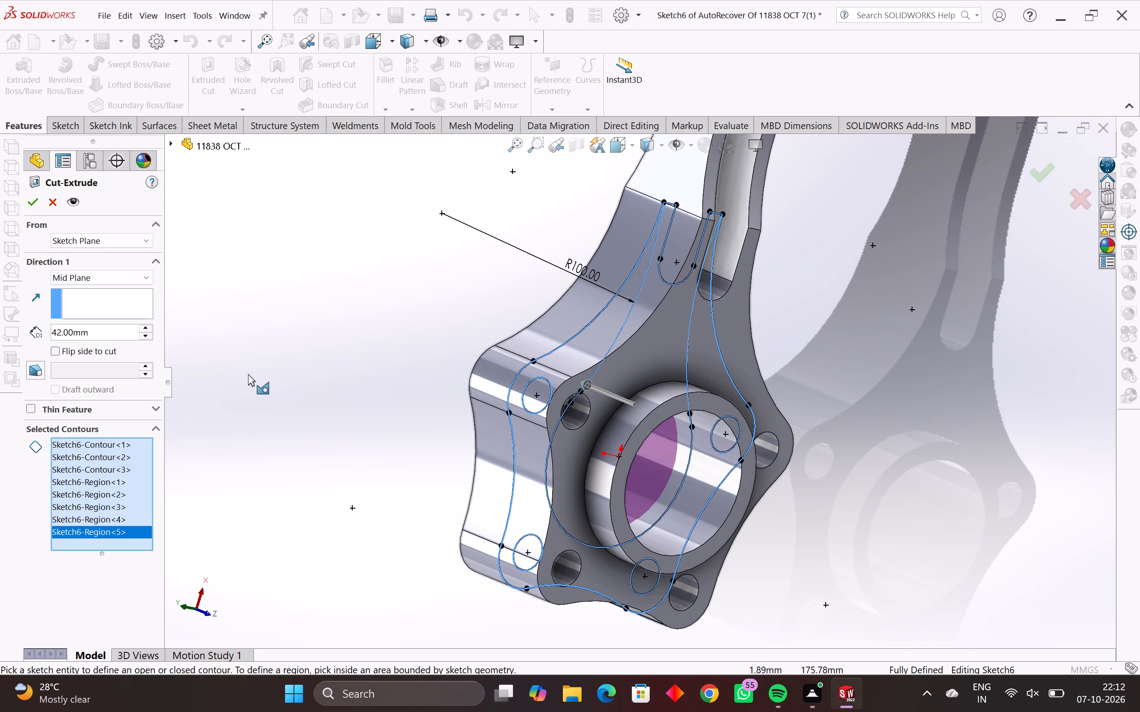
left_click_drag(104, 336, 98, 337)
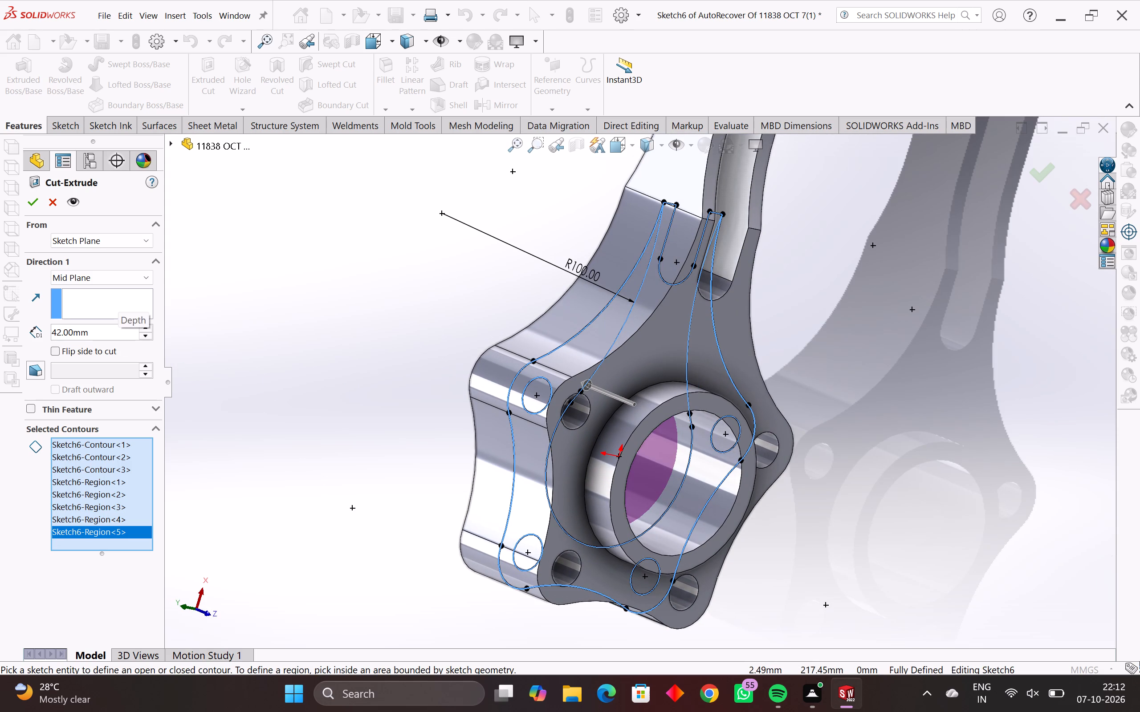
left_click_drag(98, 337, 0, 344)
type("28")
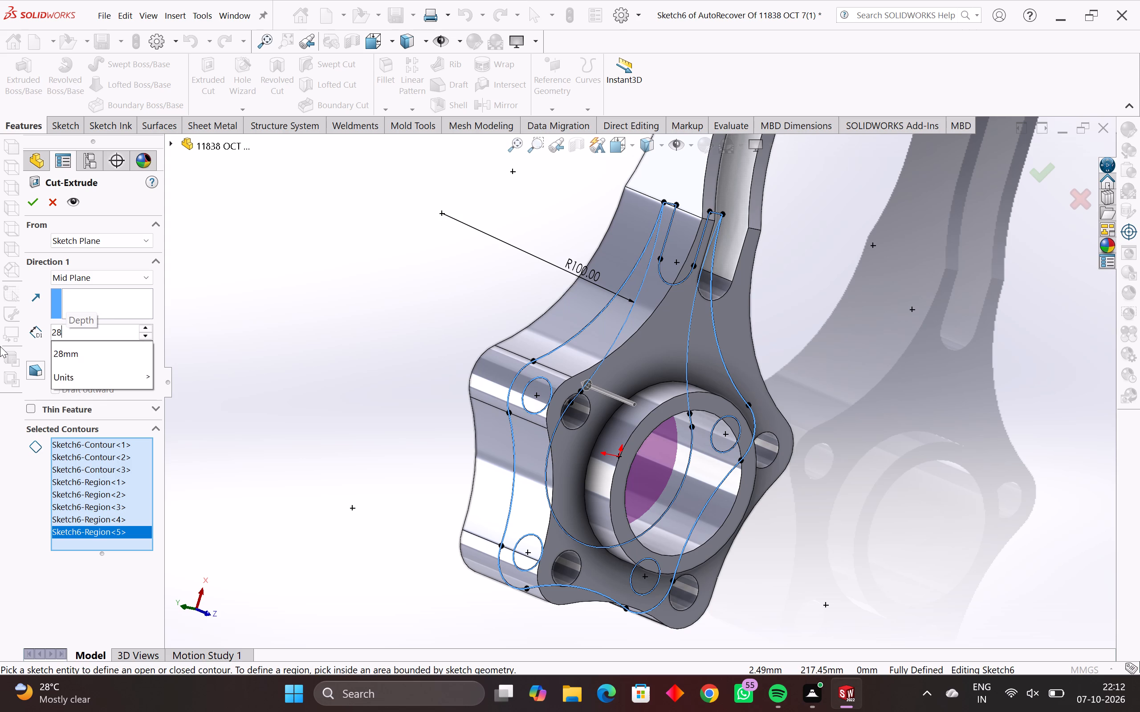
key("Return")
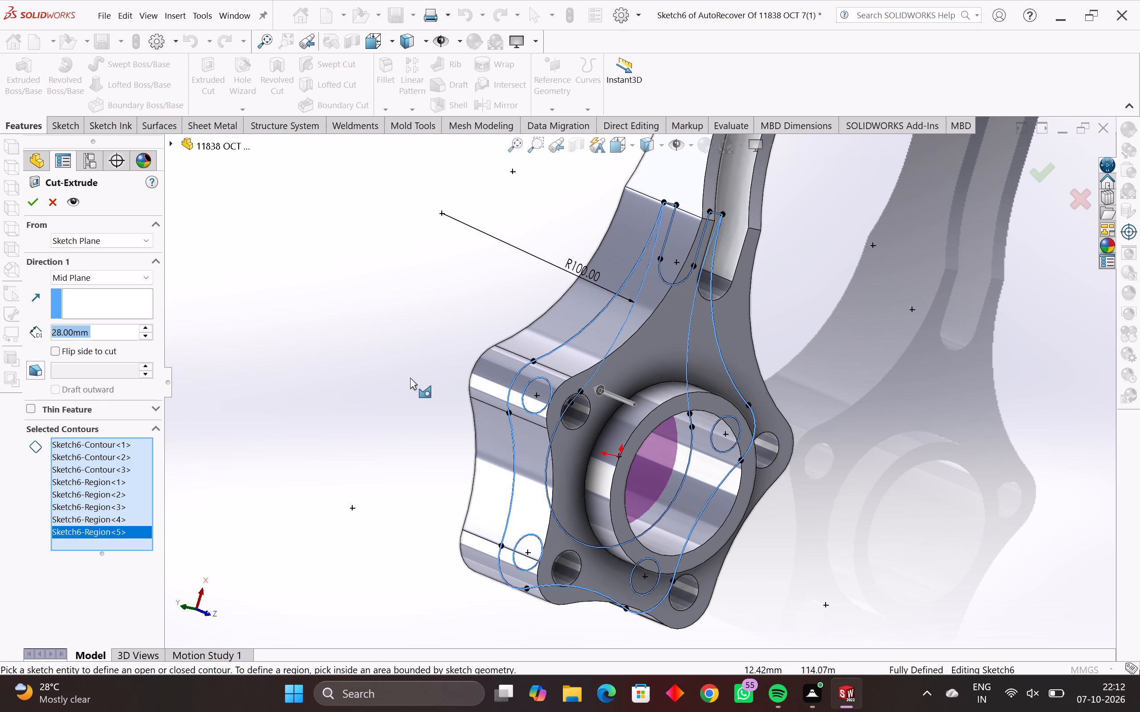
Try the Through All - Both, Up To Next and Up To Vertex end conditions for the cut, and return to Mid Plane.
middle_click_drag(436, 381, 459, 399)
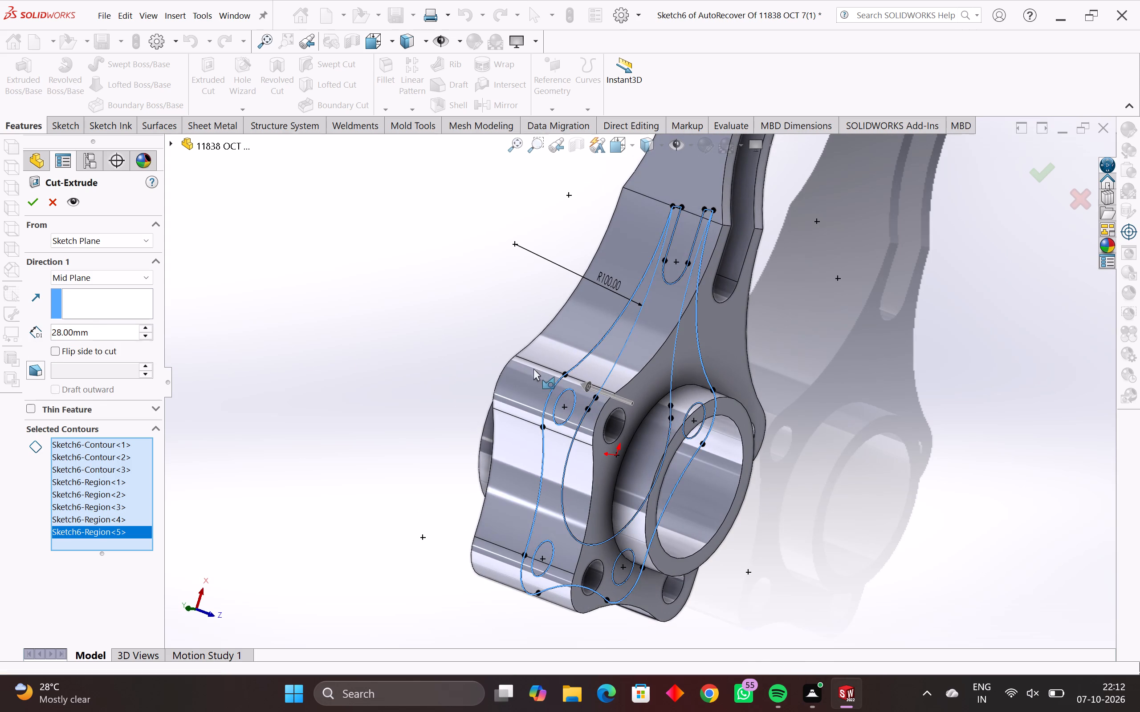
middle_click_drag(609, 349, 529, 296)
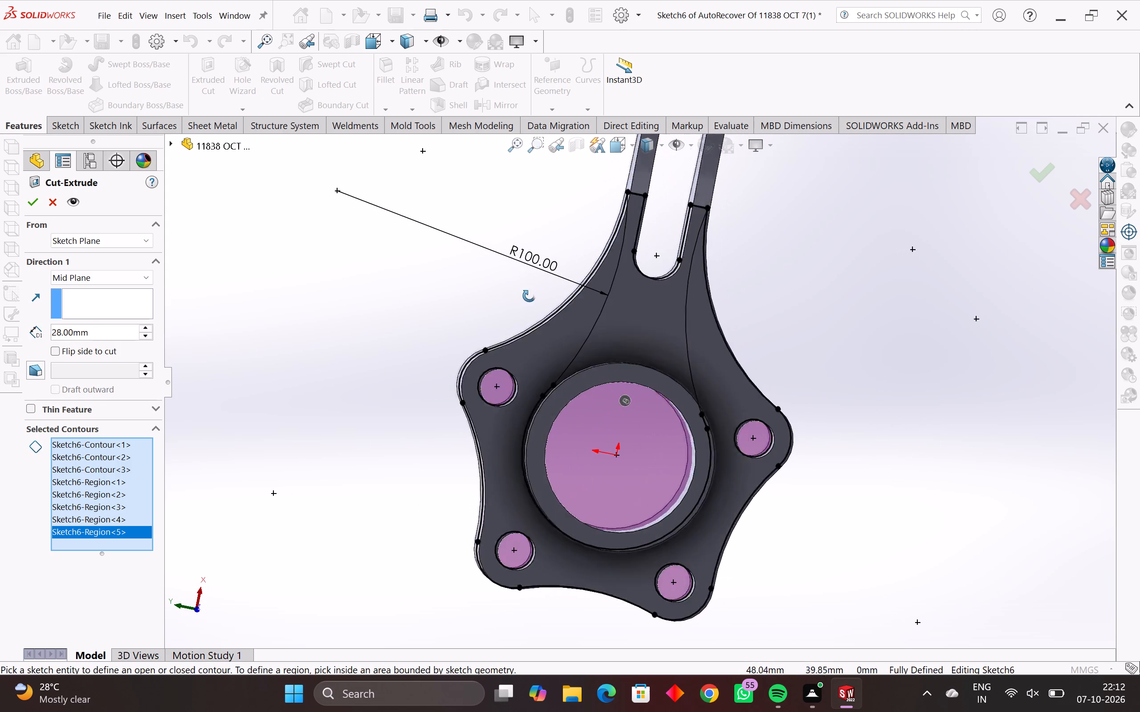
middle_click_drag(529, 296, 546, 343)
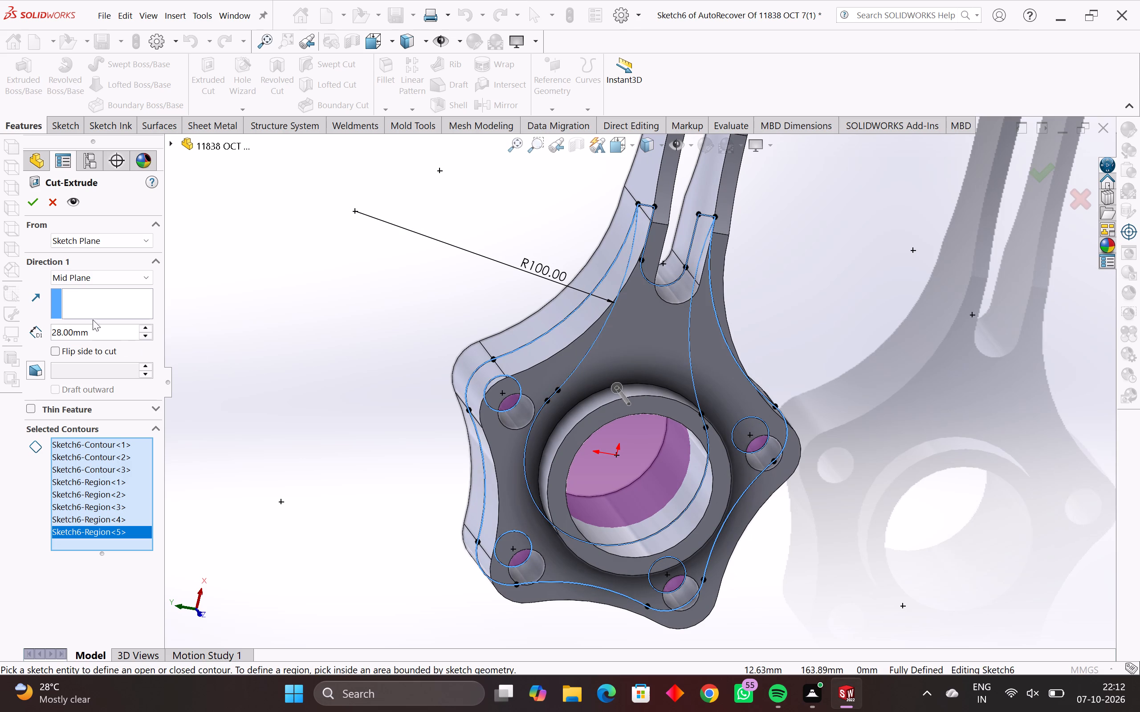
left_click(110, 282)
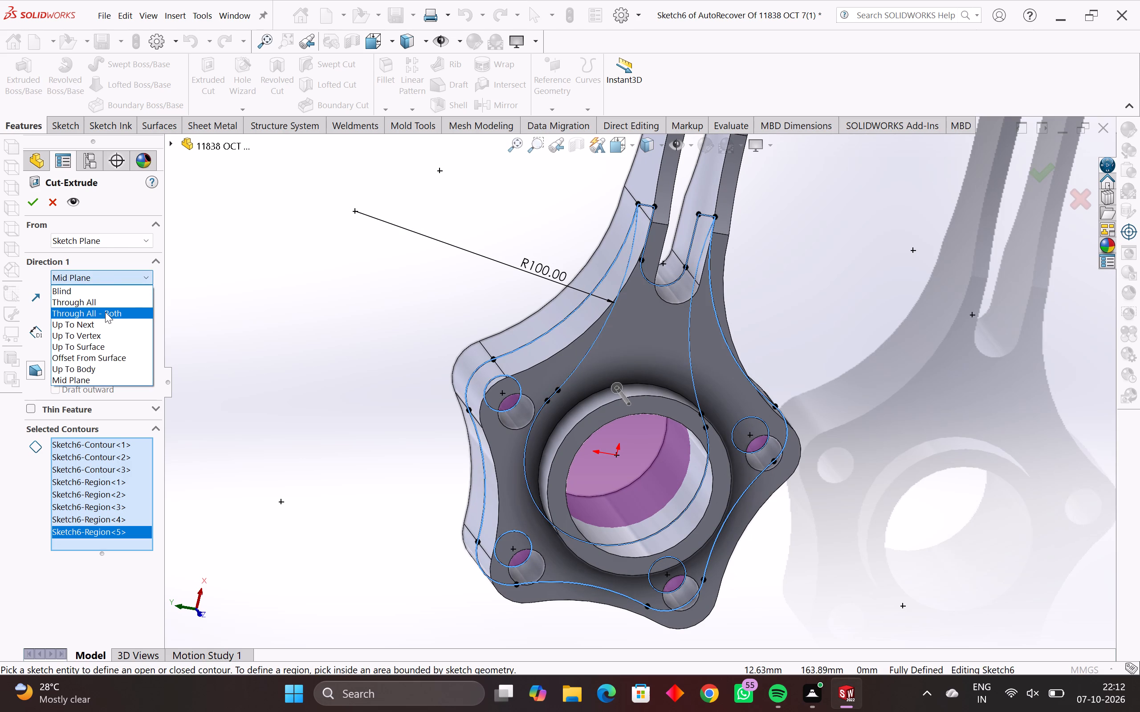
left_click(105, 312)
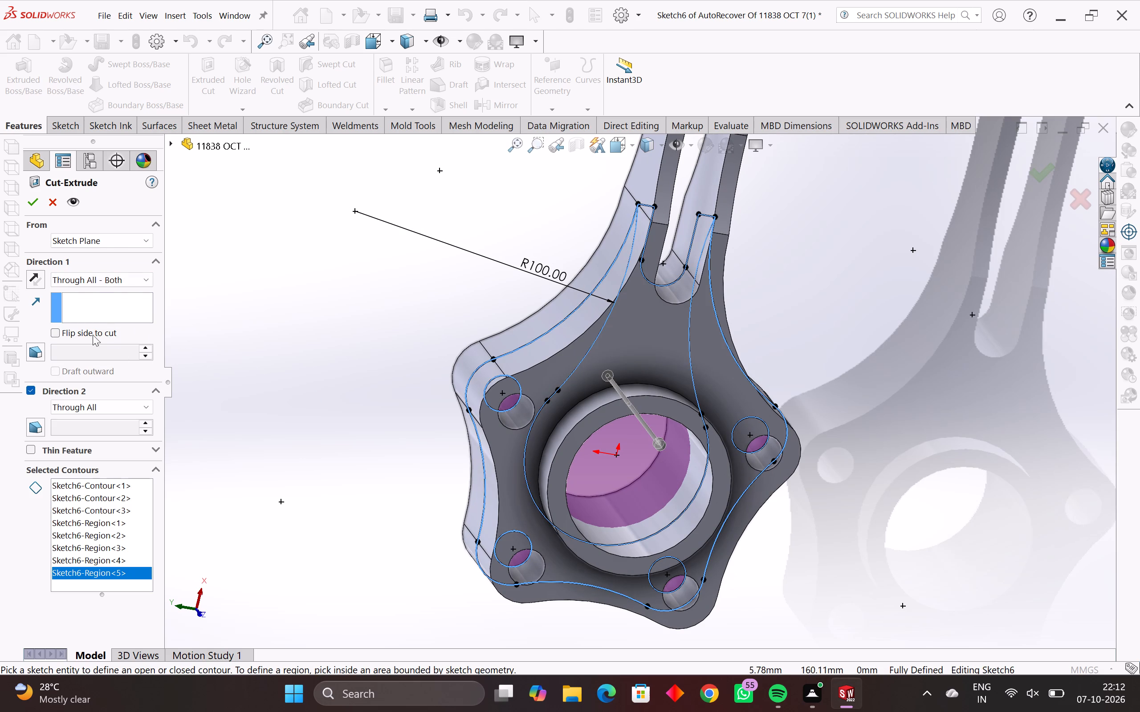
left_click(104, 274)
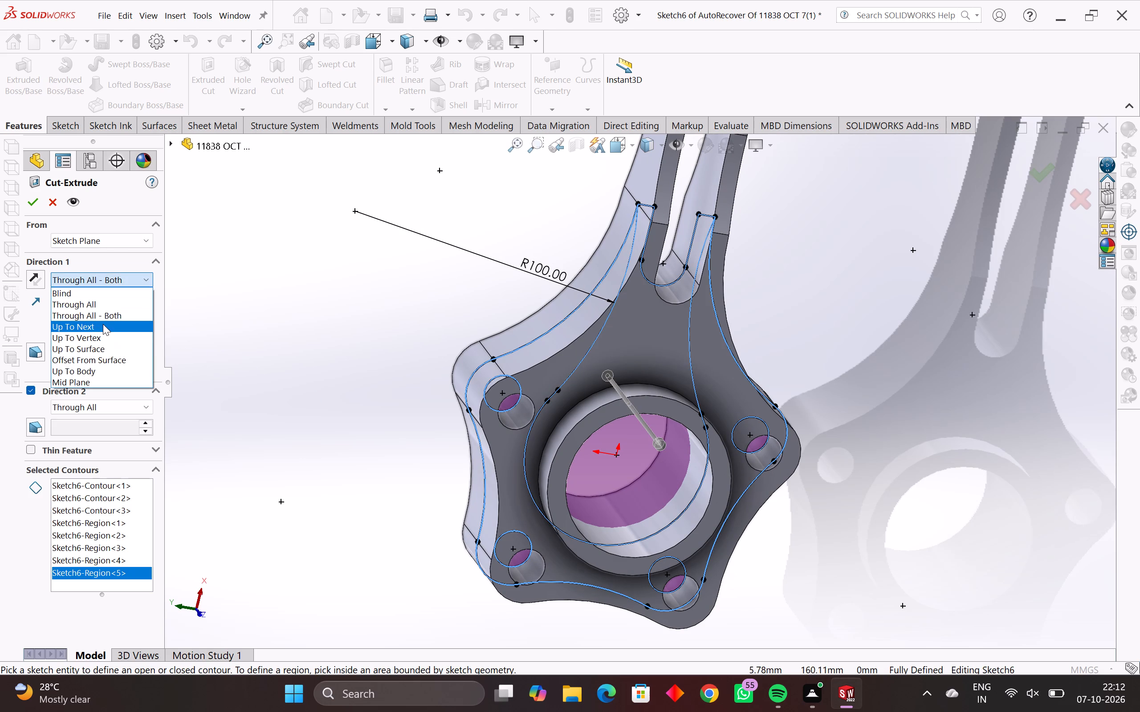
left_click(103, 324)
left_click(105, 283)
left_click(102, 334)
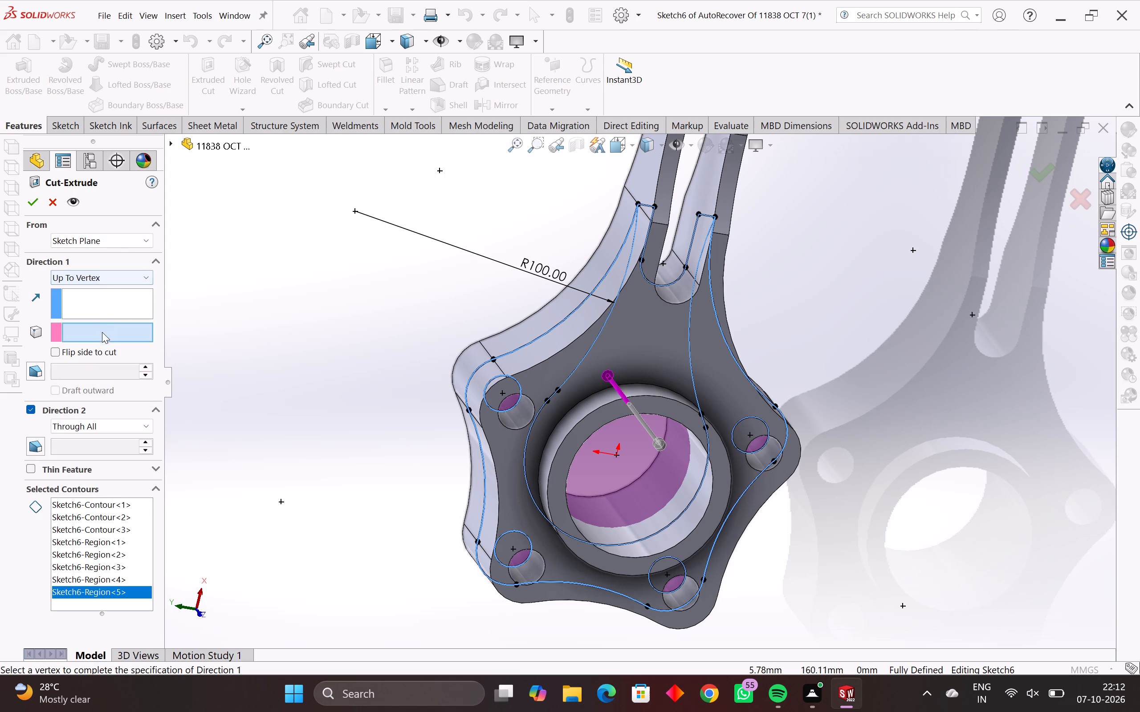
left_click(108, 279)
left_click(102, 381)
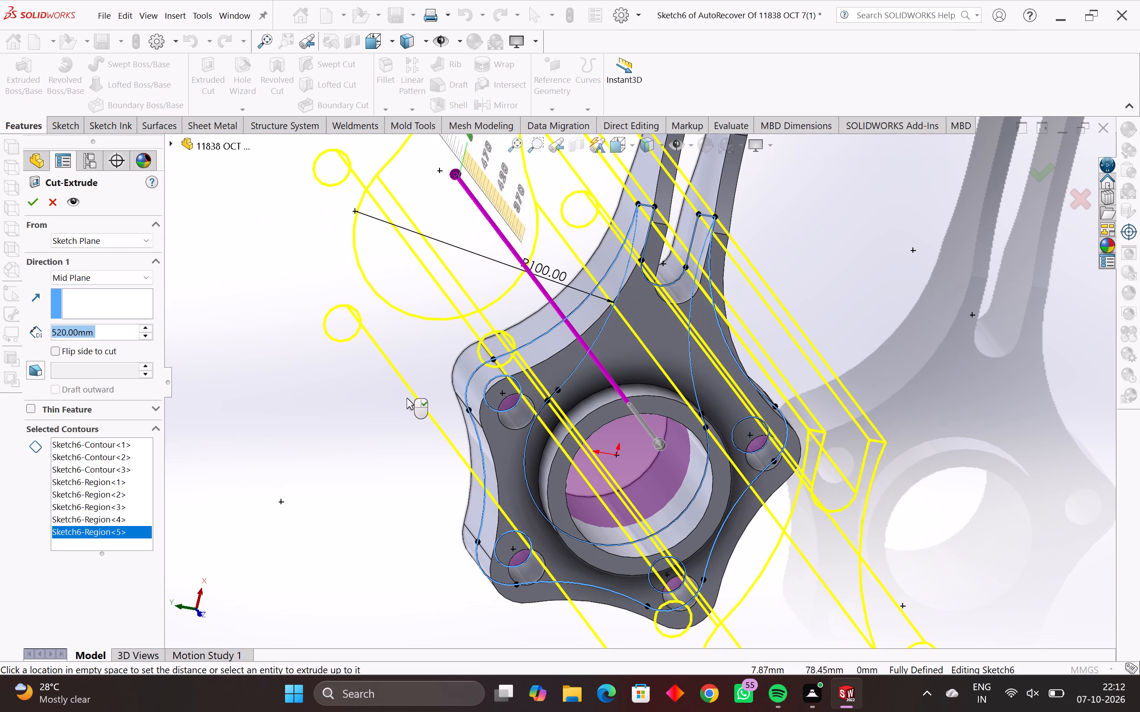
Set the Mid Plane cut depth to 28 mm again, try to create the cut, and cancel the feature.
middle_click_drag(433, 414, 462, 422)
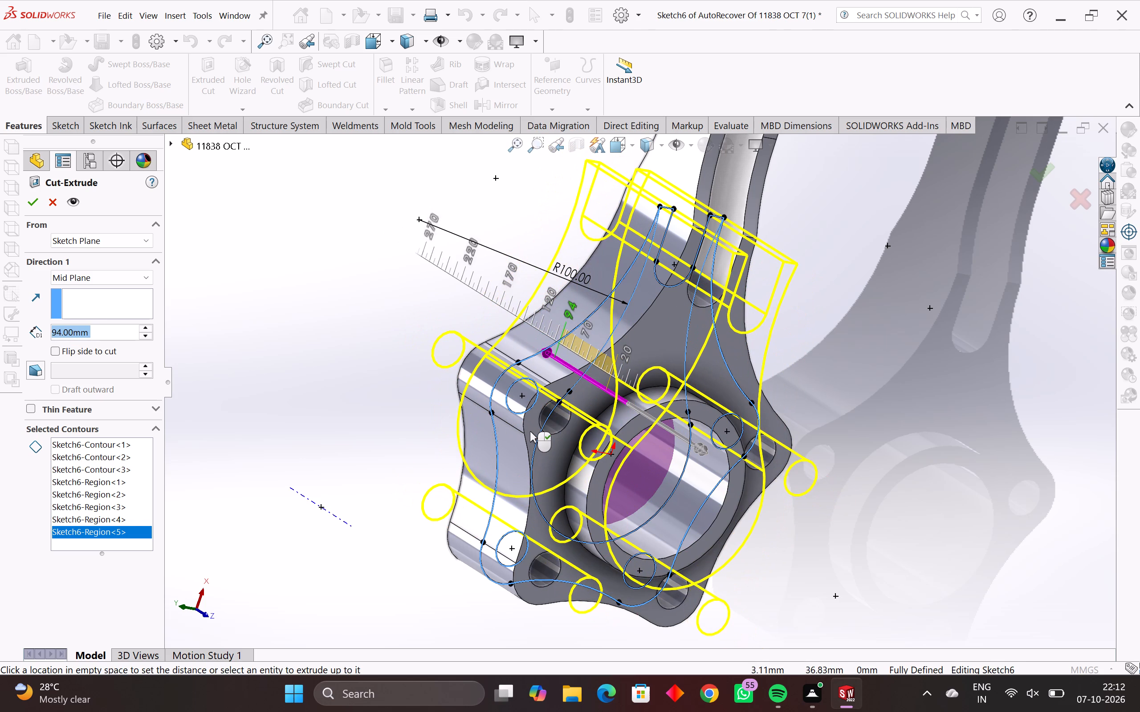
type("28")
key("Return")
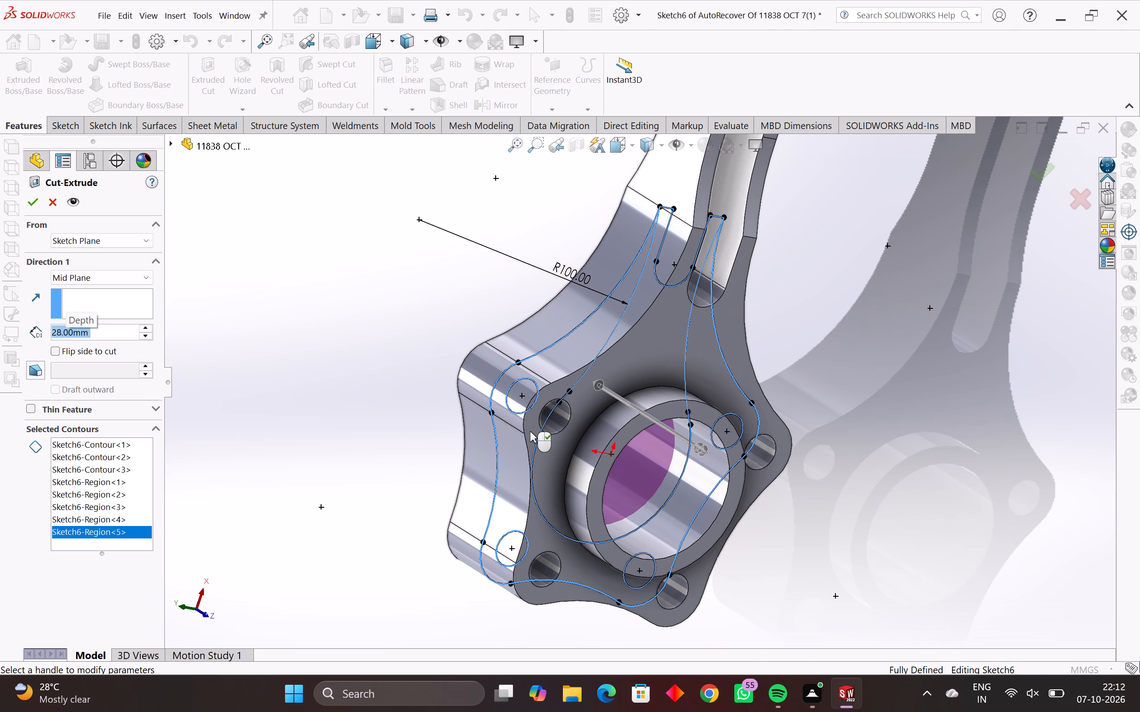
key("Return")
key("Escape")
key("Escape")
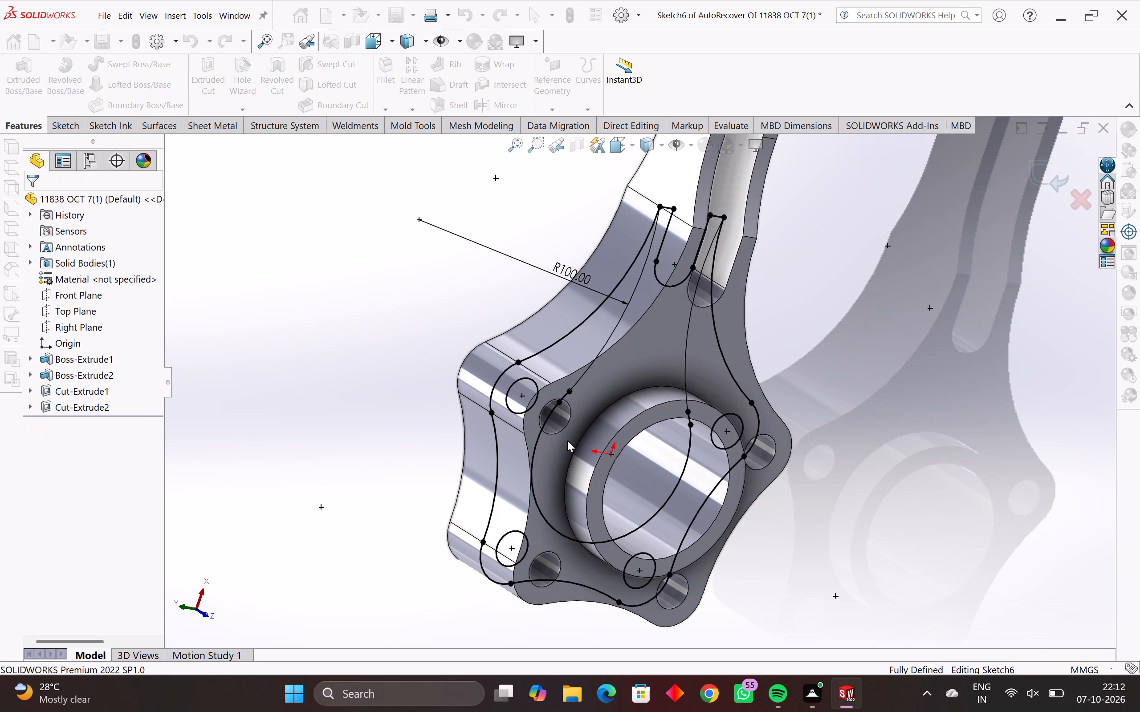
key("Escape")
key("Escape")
Undo the last two sketch edits and redo one to restore the full hub circle between the neck arcs.
middle_click_drag(594, 483, 579, 398)
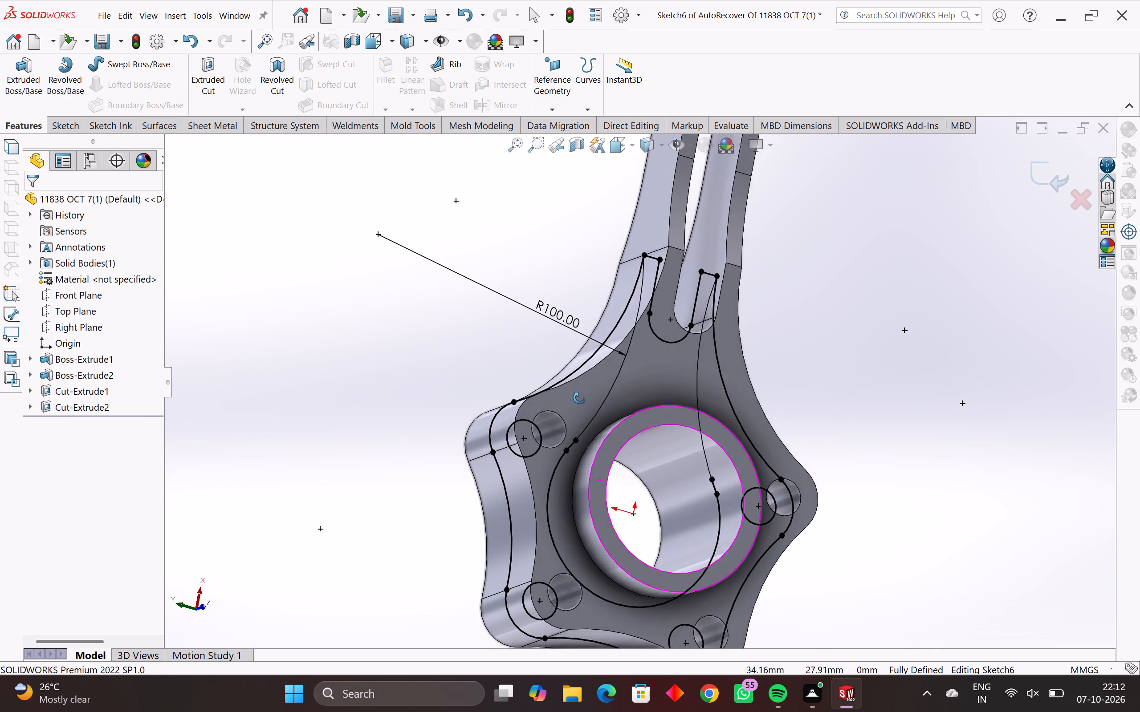
middle_click_drag(579, 398, 554, 404)
key("ctrl+z")
key("ctrl+z")
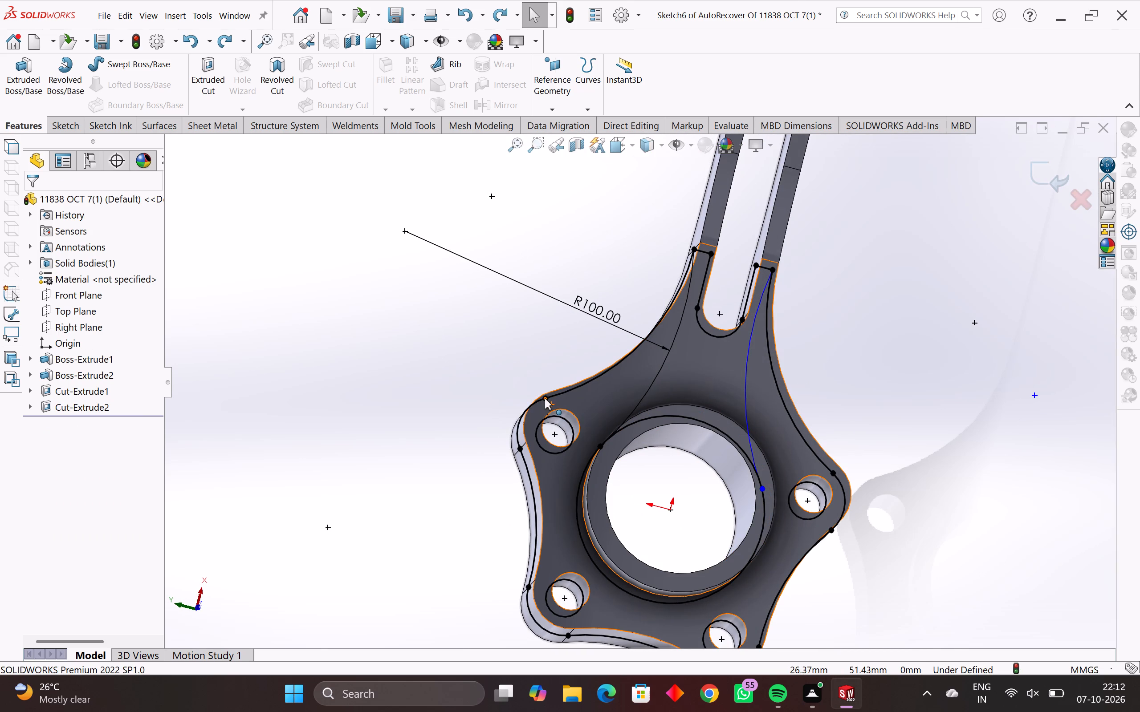
key("ctrl+y")
key("Escape")
key("Escape")
Examine the flange sketch against the rod body from several angles.
scroll(621, 372, "down", 2)
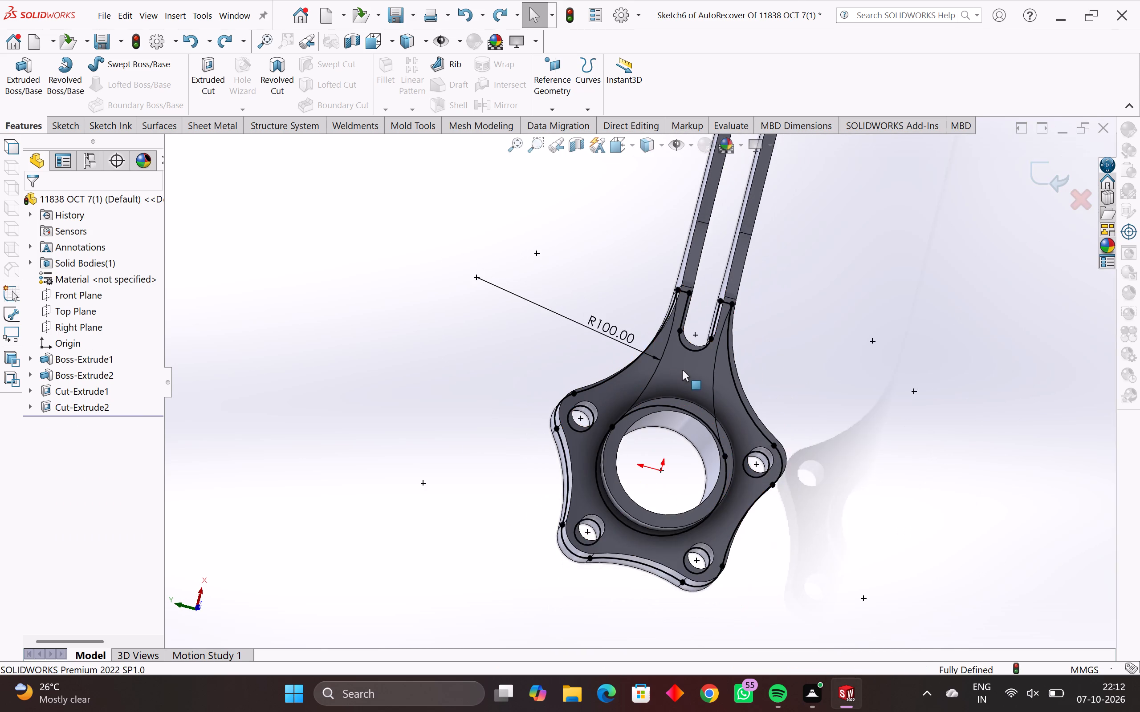
scroll(682, 370, "up", 3)
middle_click_drag(647, 342, 646, 430)
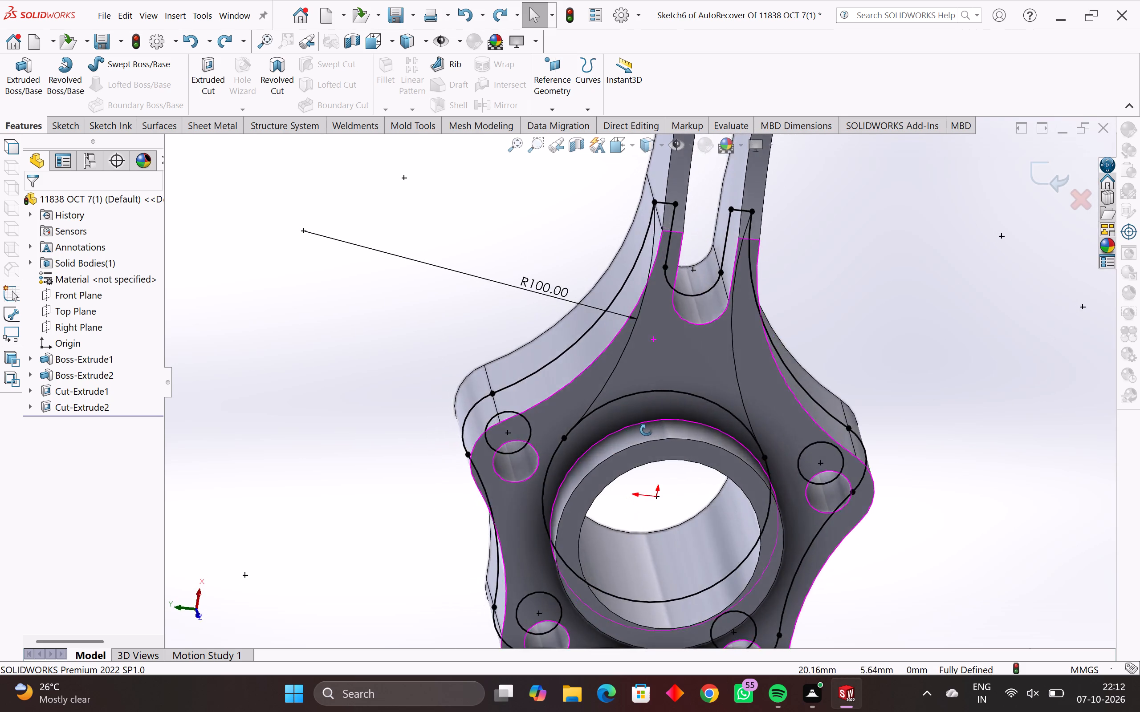
middle_click_drag(646, 430, 689, 374)
scroll(627, 437, "down", 5)
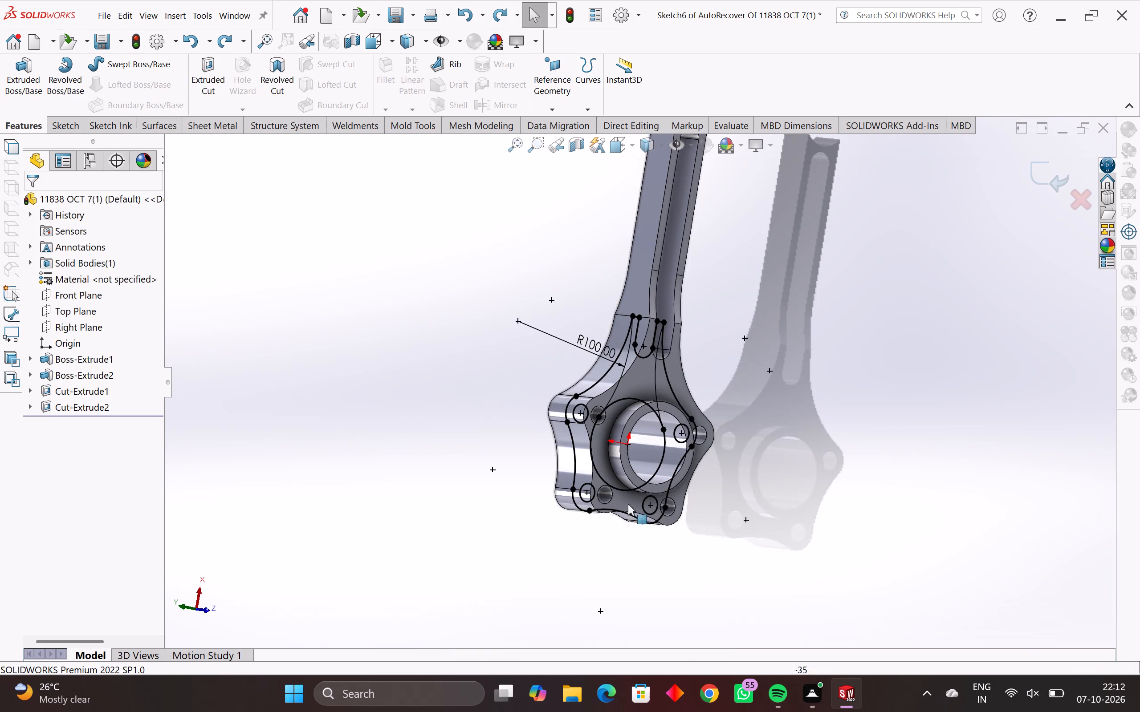
middle_click_drag(628, 516, 491, 445)
middle_click_drag(694, 229, 772, 392)
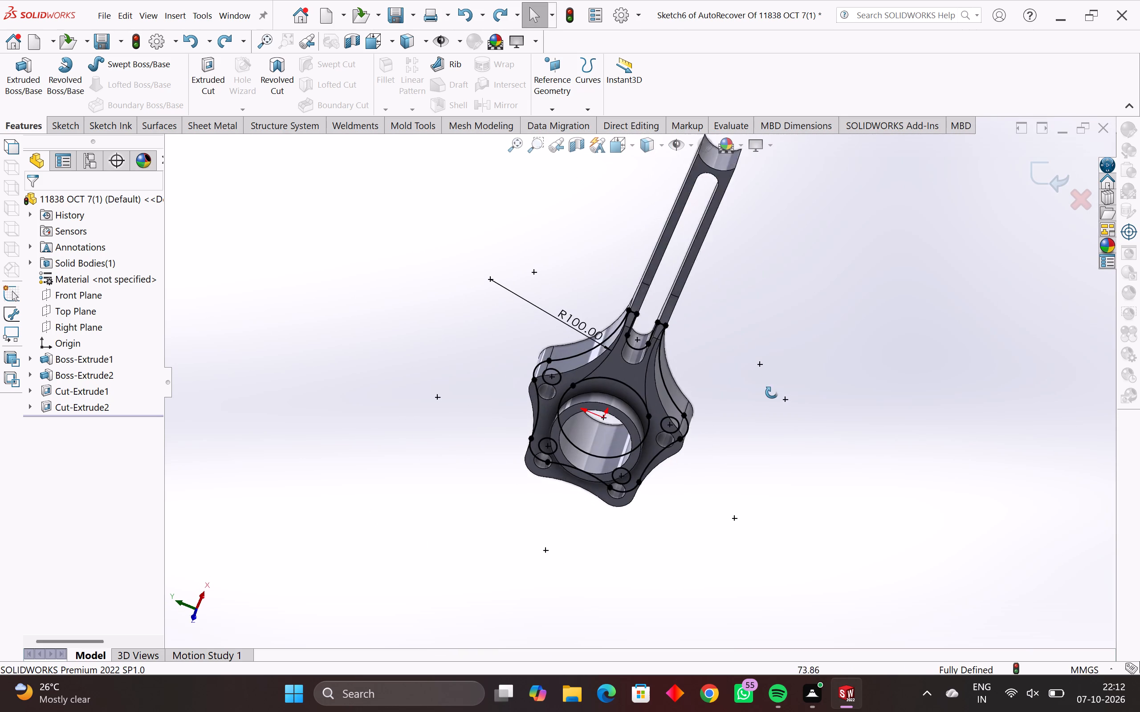
middle_click_drag(772, 392, 773, 395)
middle_click_drag(742, 207, 829, 215)
middle_click_drag(508, 593, 464, 484)
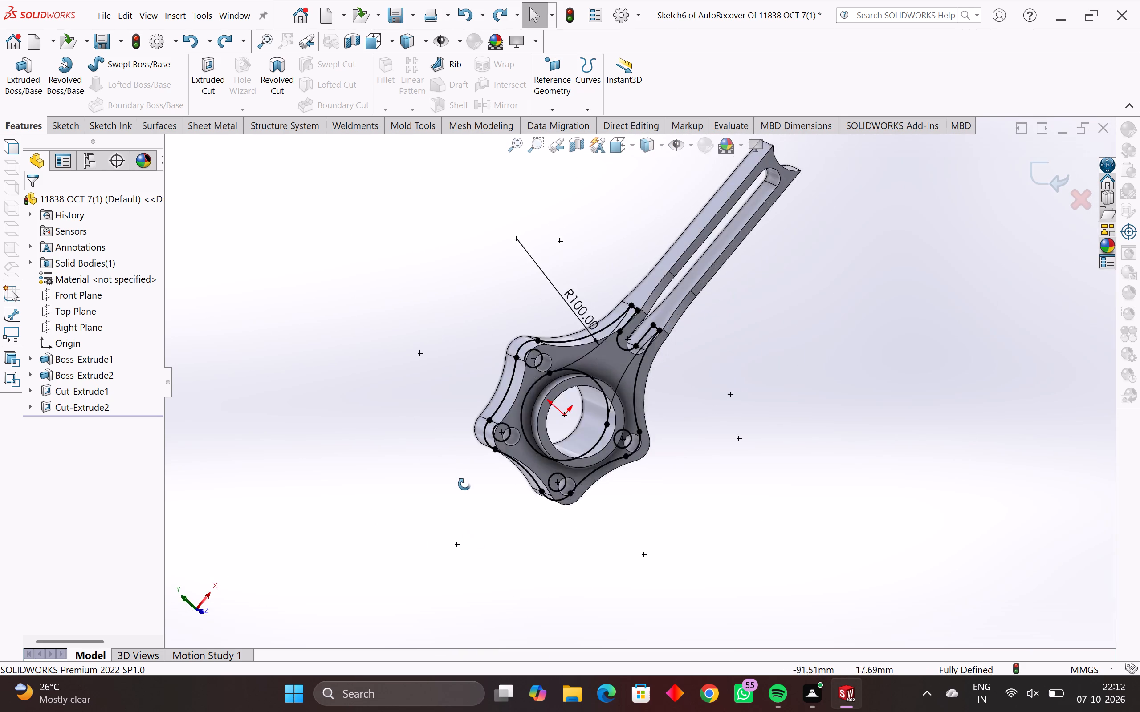
middle_click_drag(464, 484, 431, 425)
middle_click_drag(848, 190, 855, 258)
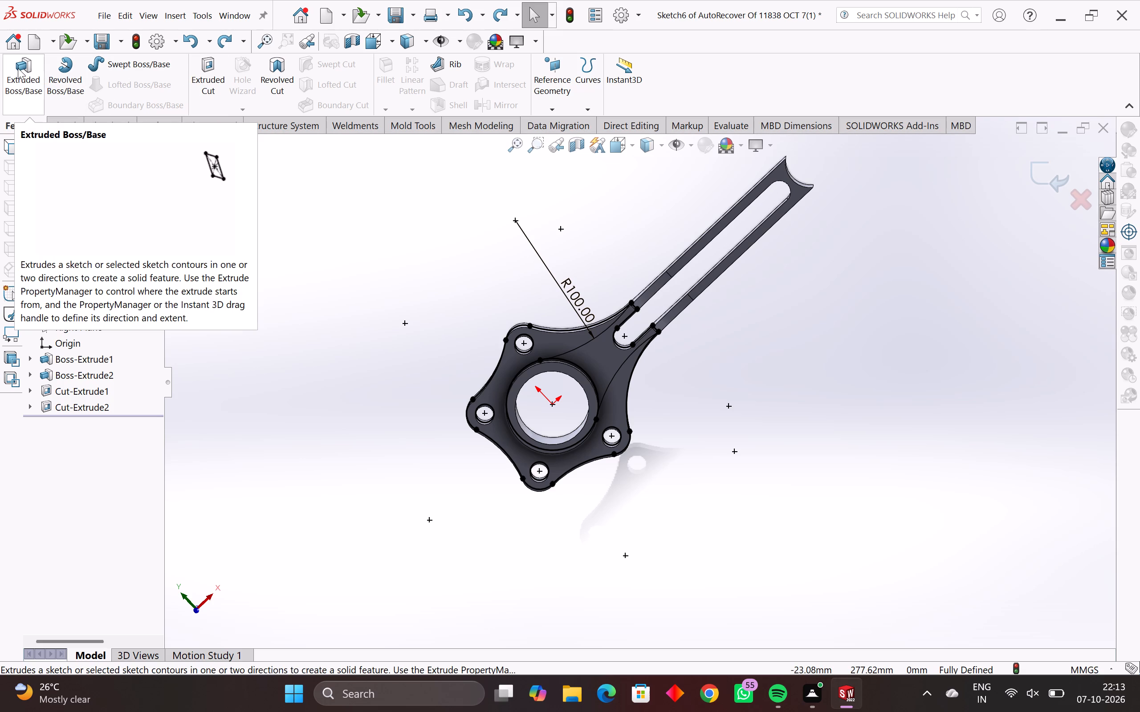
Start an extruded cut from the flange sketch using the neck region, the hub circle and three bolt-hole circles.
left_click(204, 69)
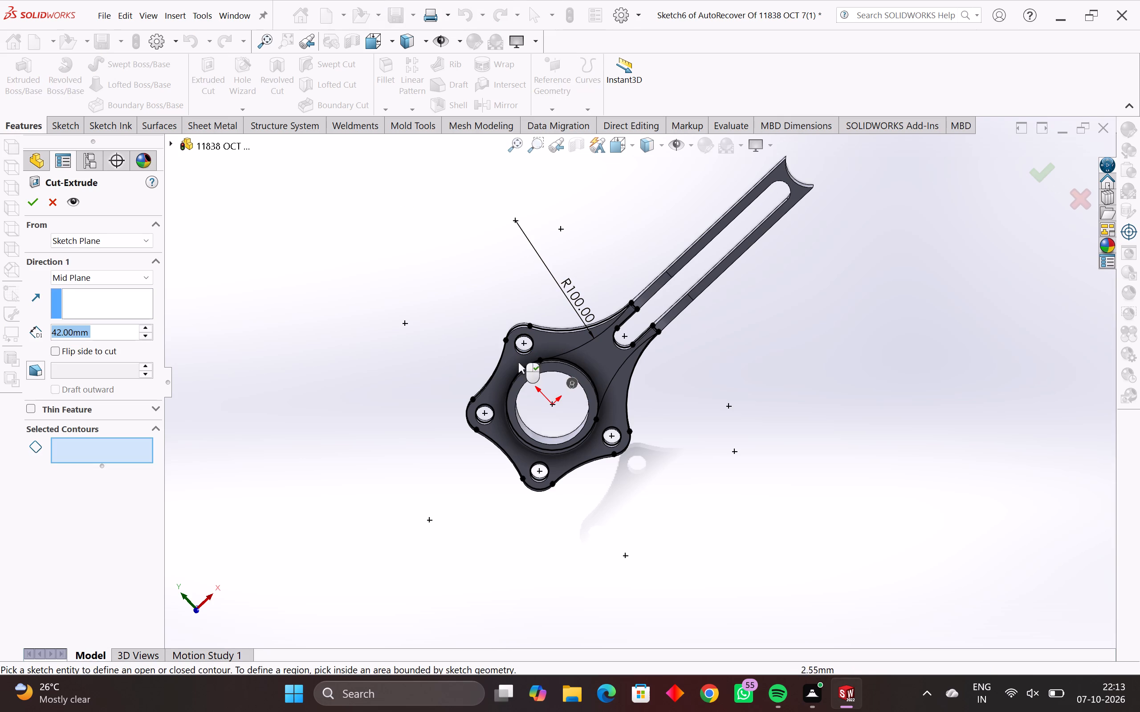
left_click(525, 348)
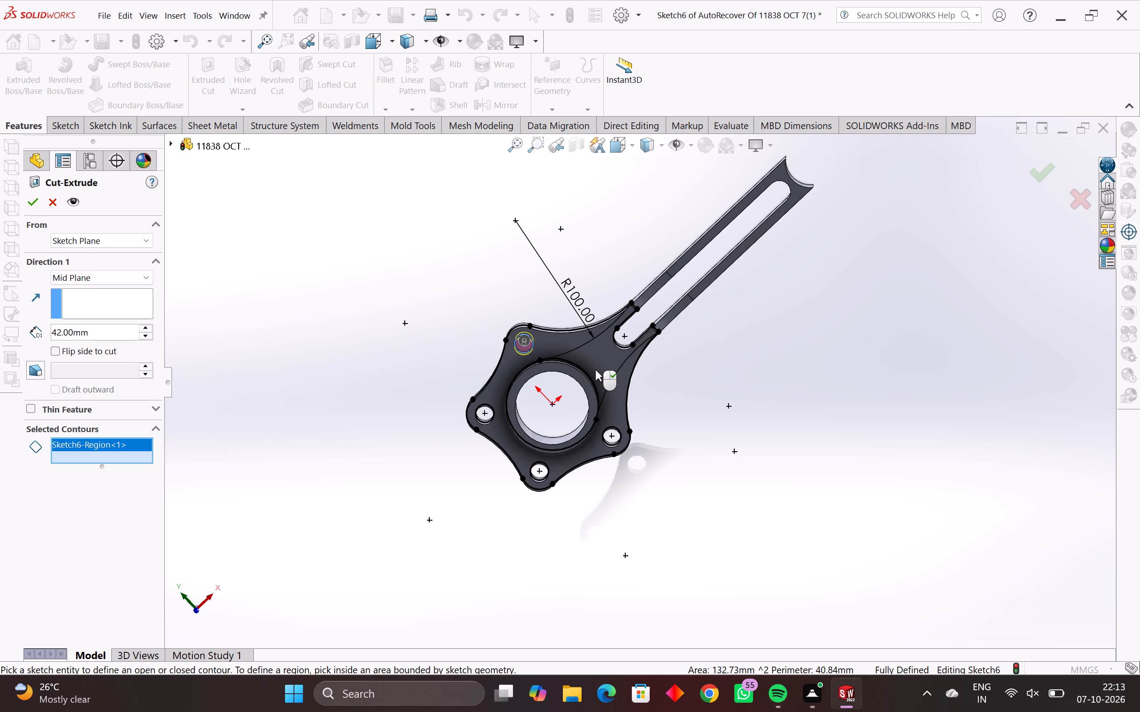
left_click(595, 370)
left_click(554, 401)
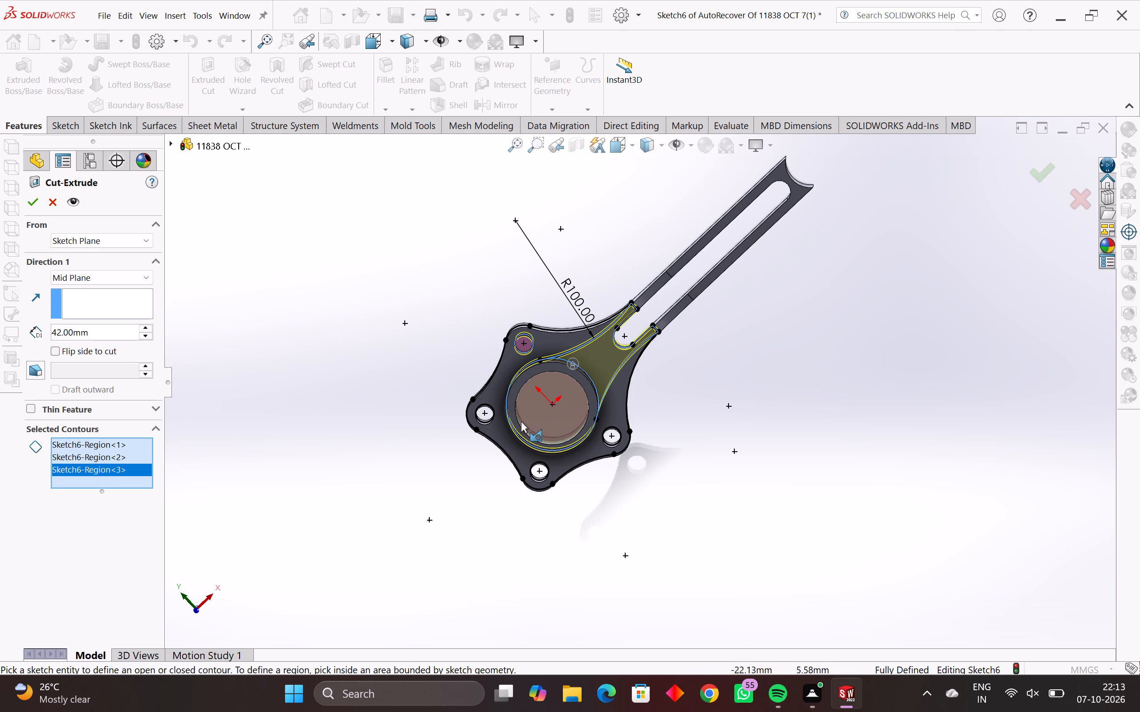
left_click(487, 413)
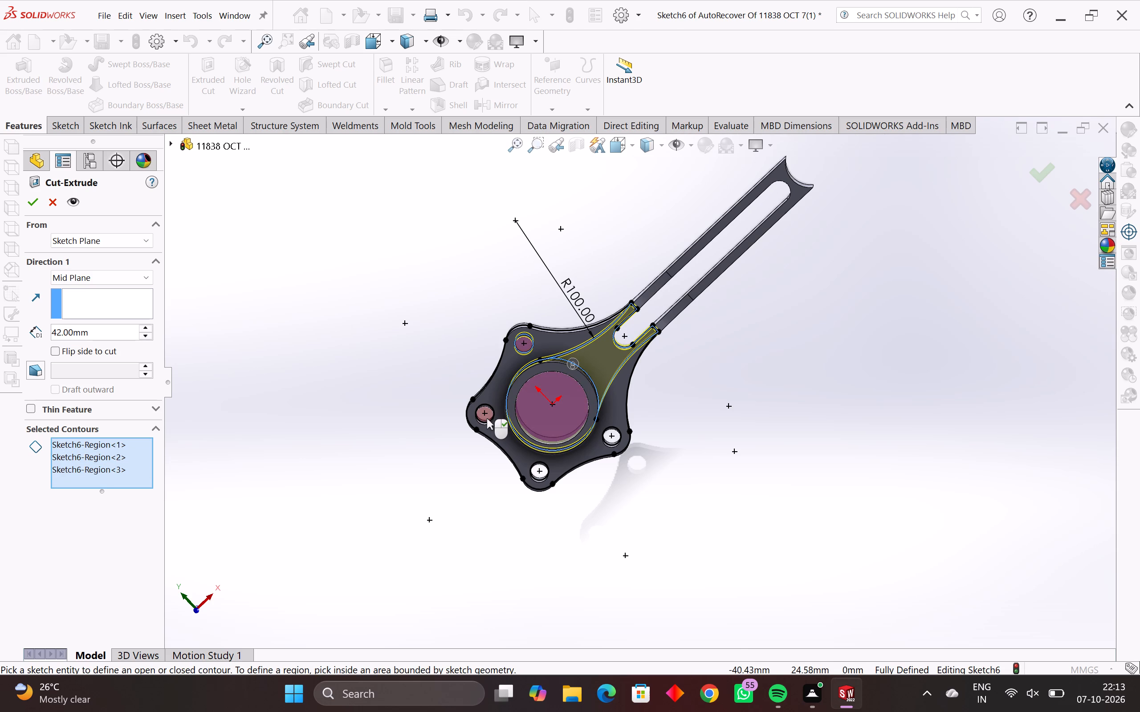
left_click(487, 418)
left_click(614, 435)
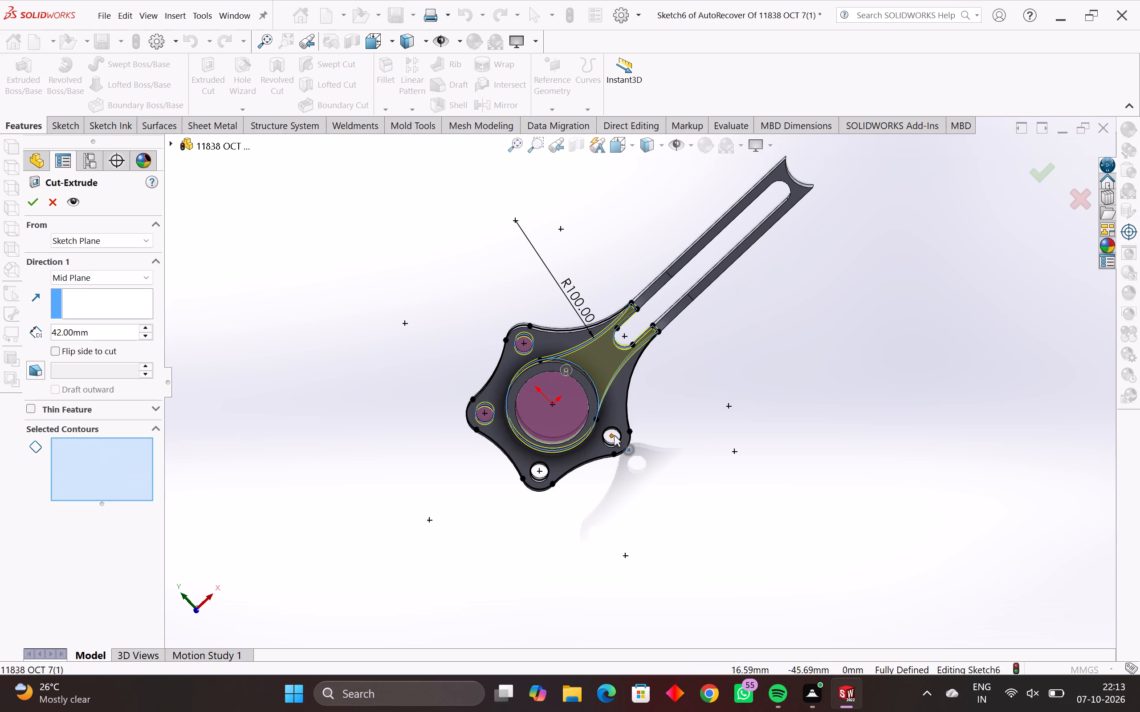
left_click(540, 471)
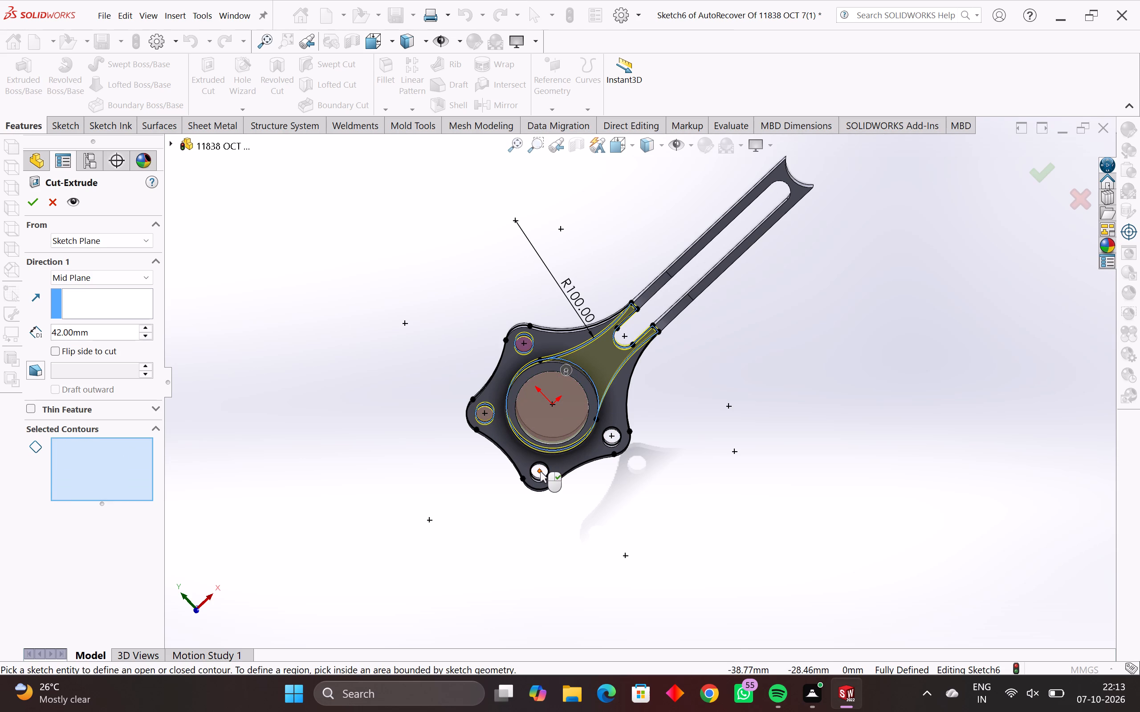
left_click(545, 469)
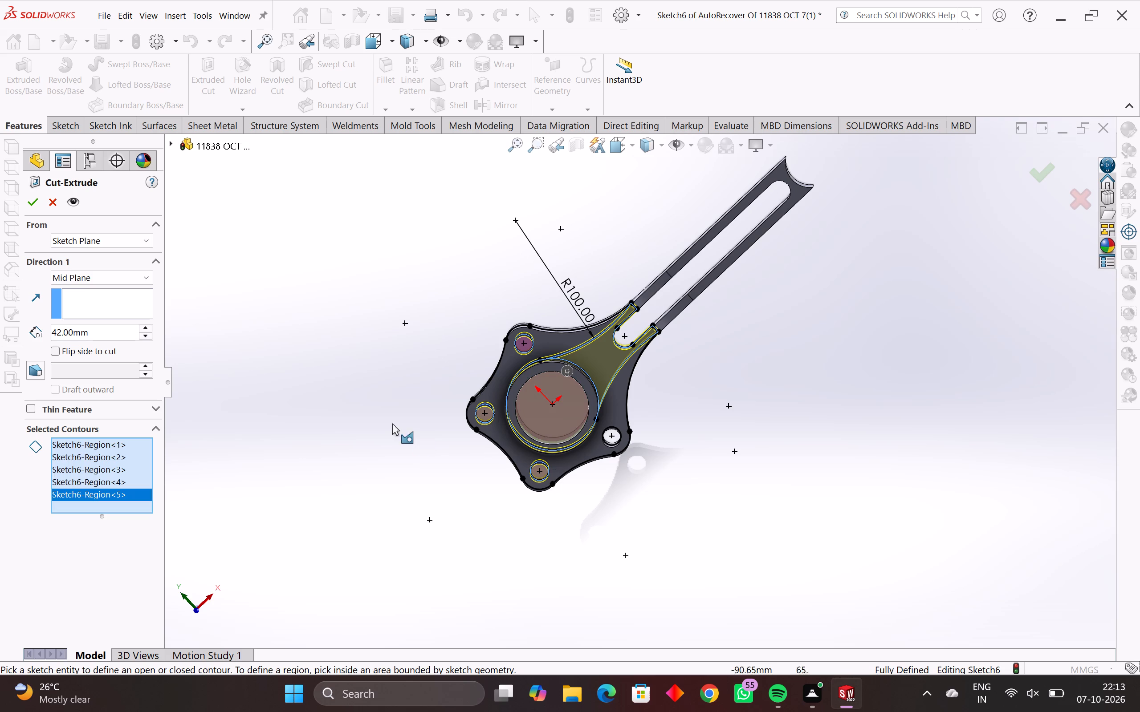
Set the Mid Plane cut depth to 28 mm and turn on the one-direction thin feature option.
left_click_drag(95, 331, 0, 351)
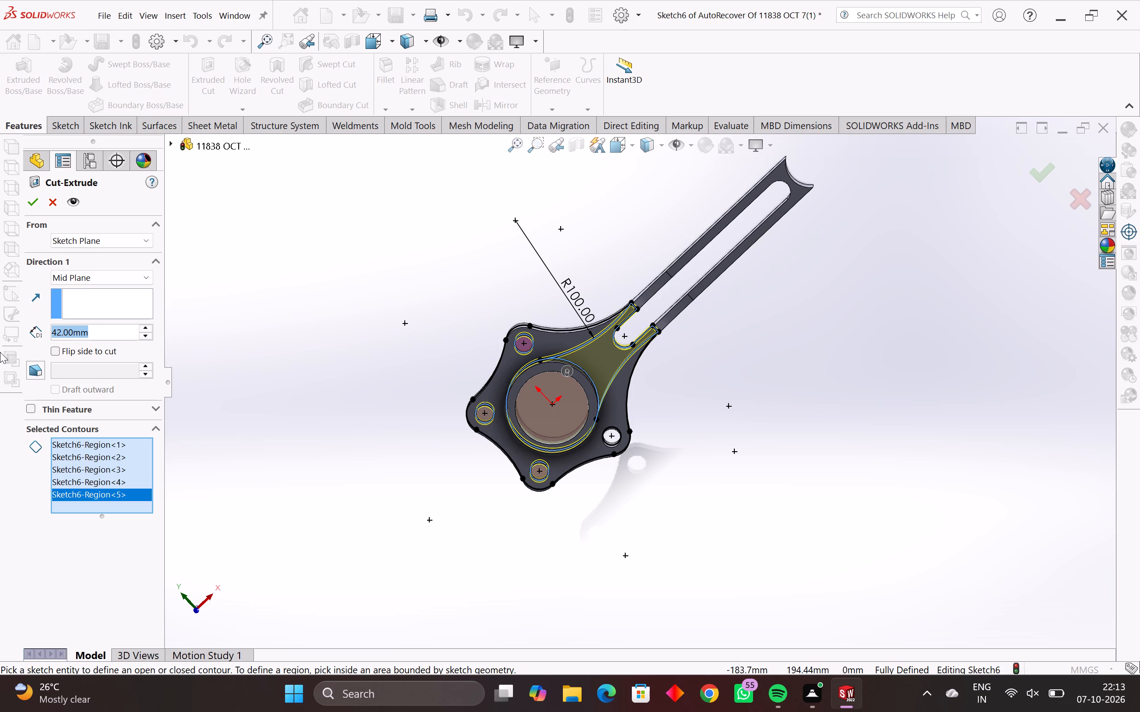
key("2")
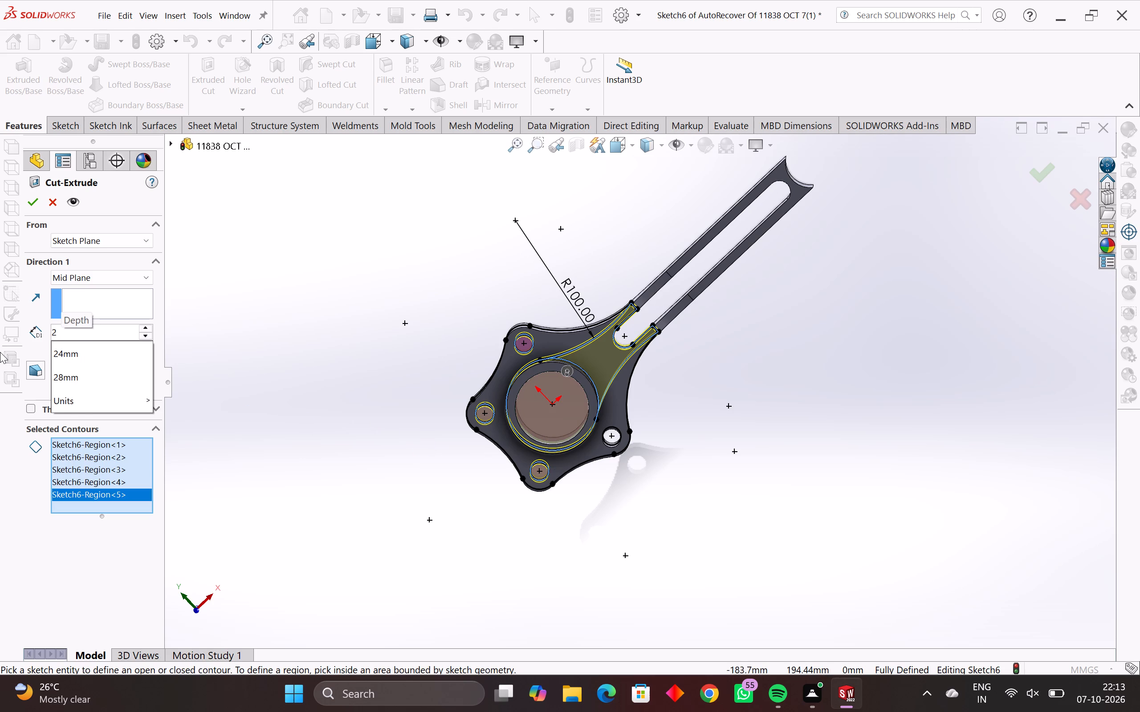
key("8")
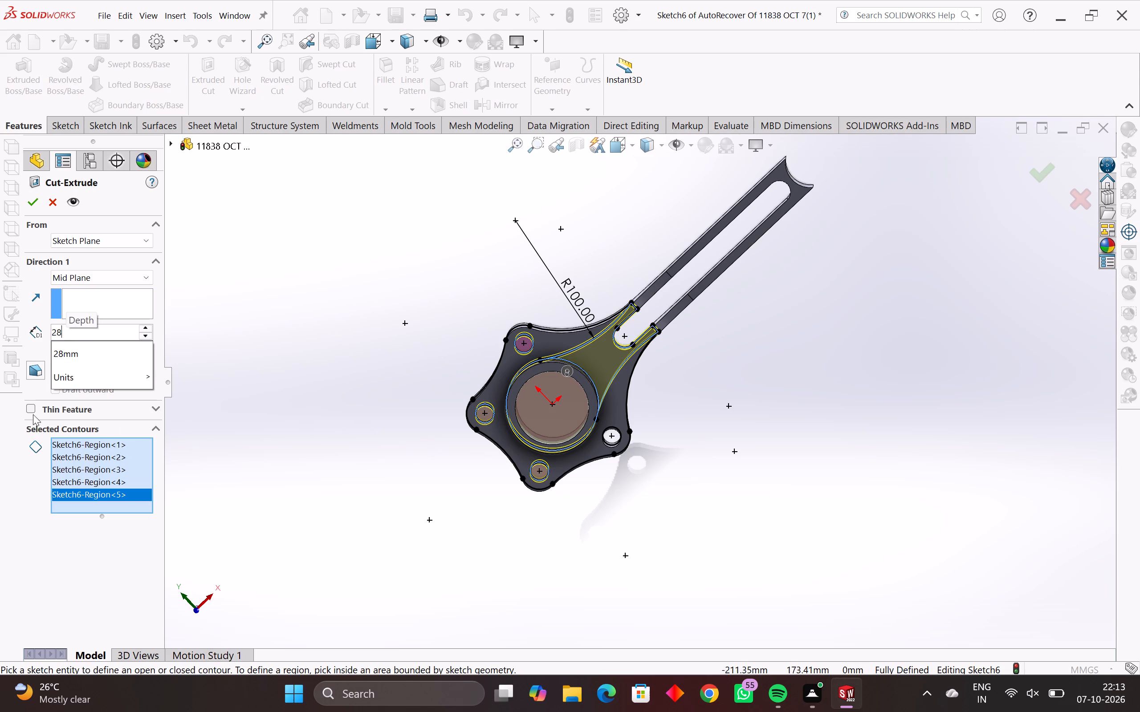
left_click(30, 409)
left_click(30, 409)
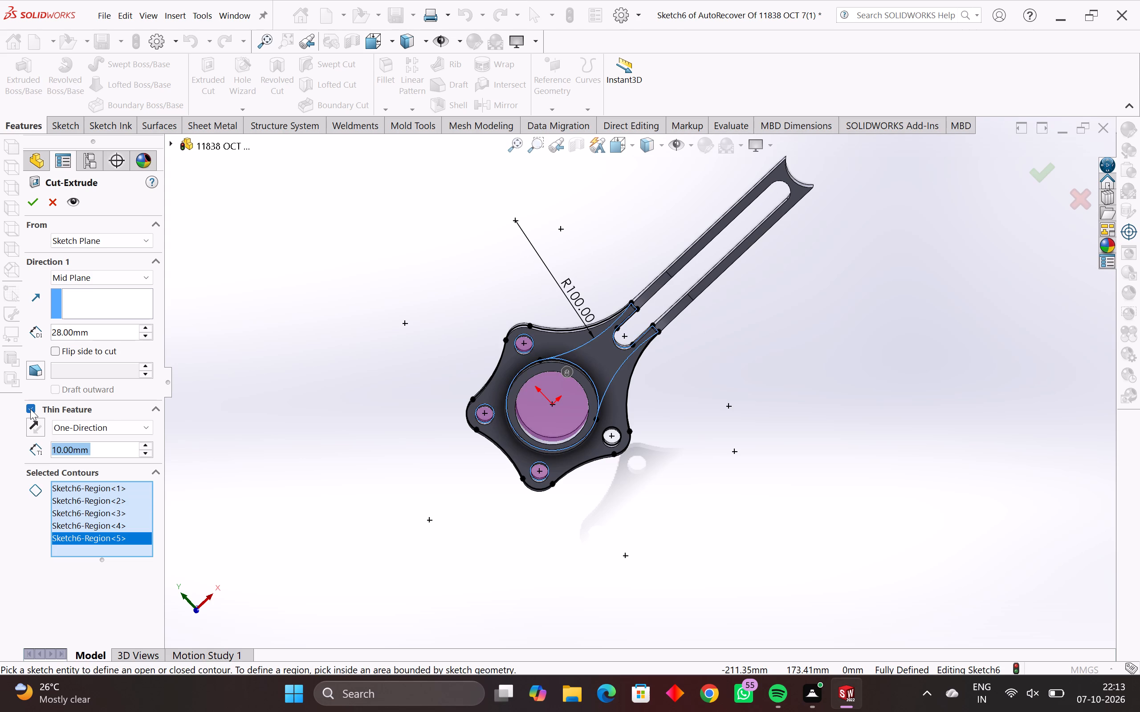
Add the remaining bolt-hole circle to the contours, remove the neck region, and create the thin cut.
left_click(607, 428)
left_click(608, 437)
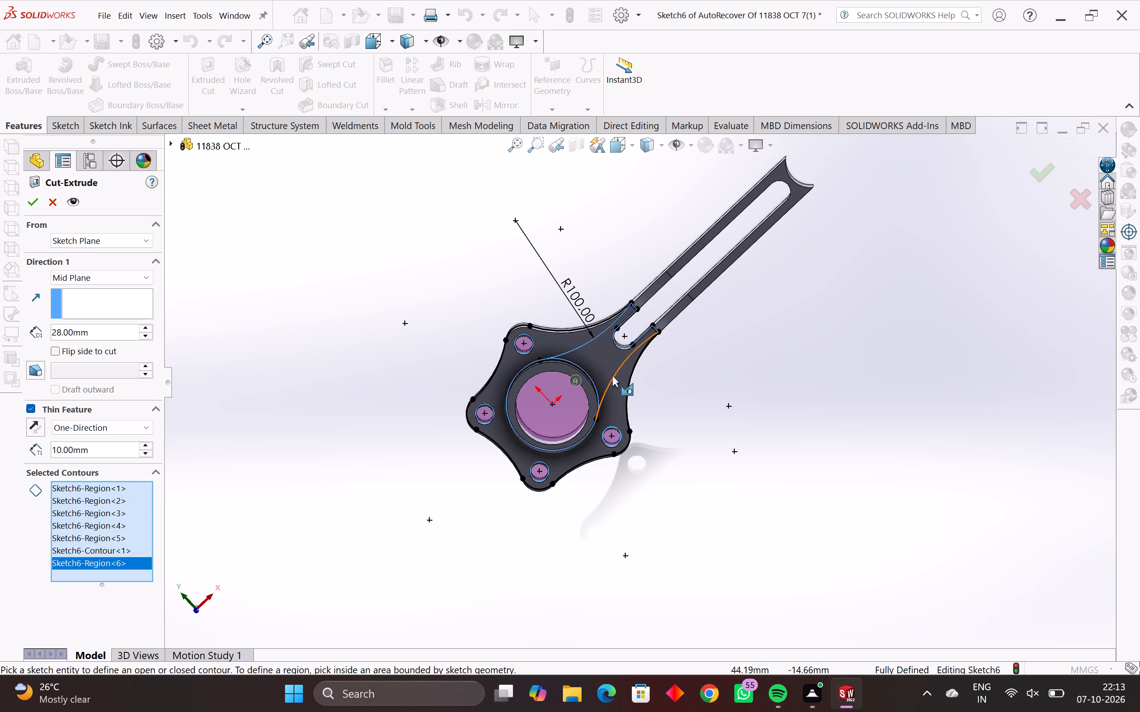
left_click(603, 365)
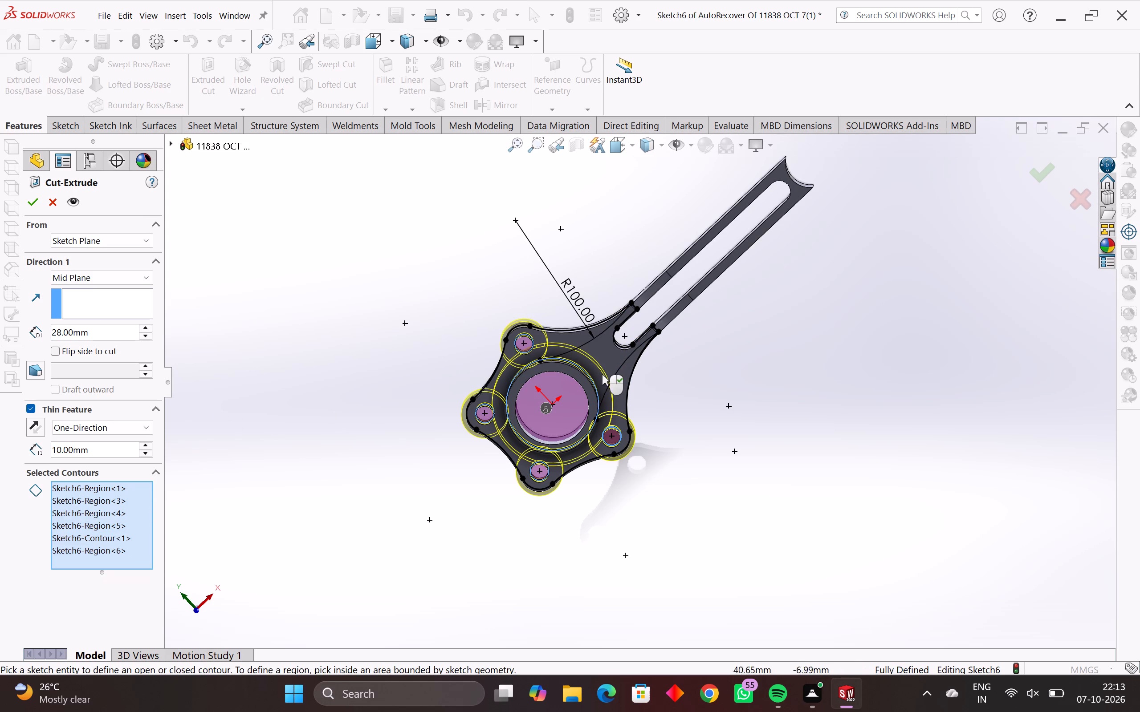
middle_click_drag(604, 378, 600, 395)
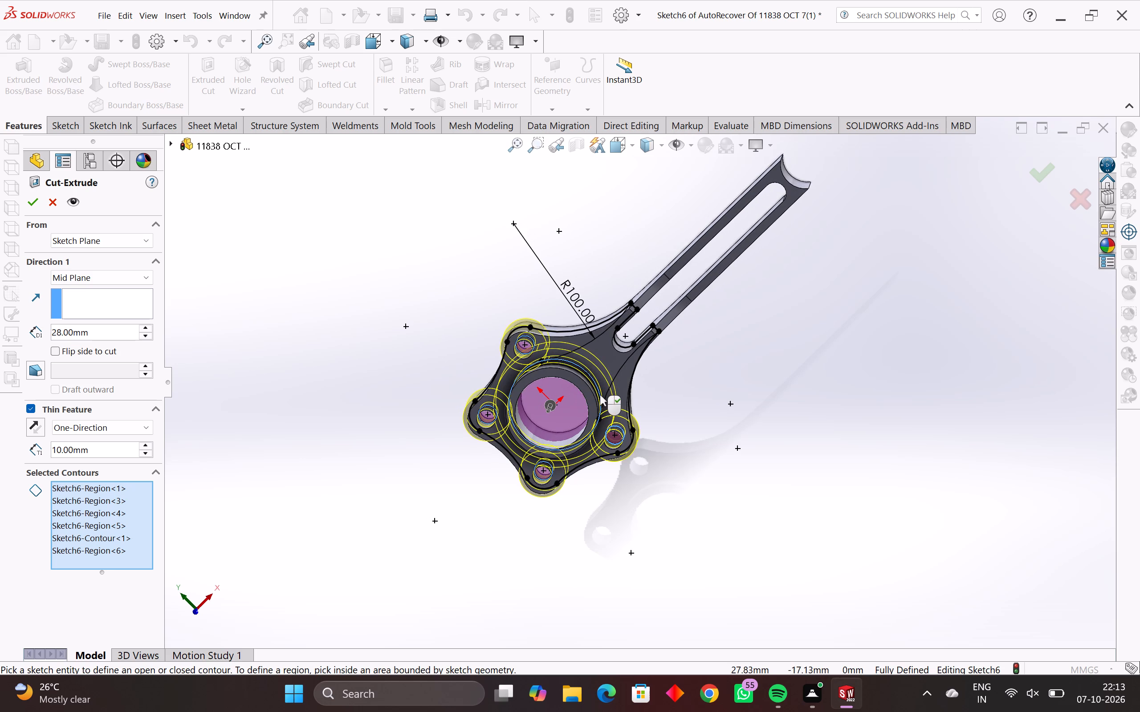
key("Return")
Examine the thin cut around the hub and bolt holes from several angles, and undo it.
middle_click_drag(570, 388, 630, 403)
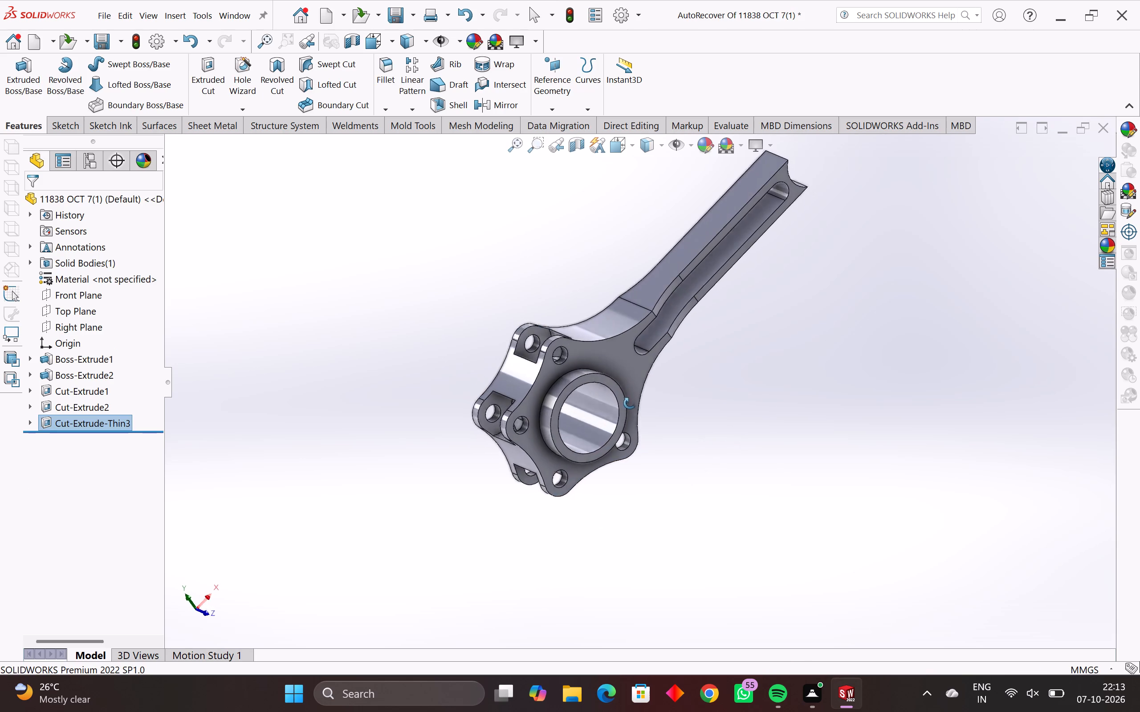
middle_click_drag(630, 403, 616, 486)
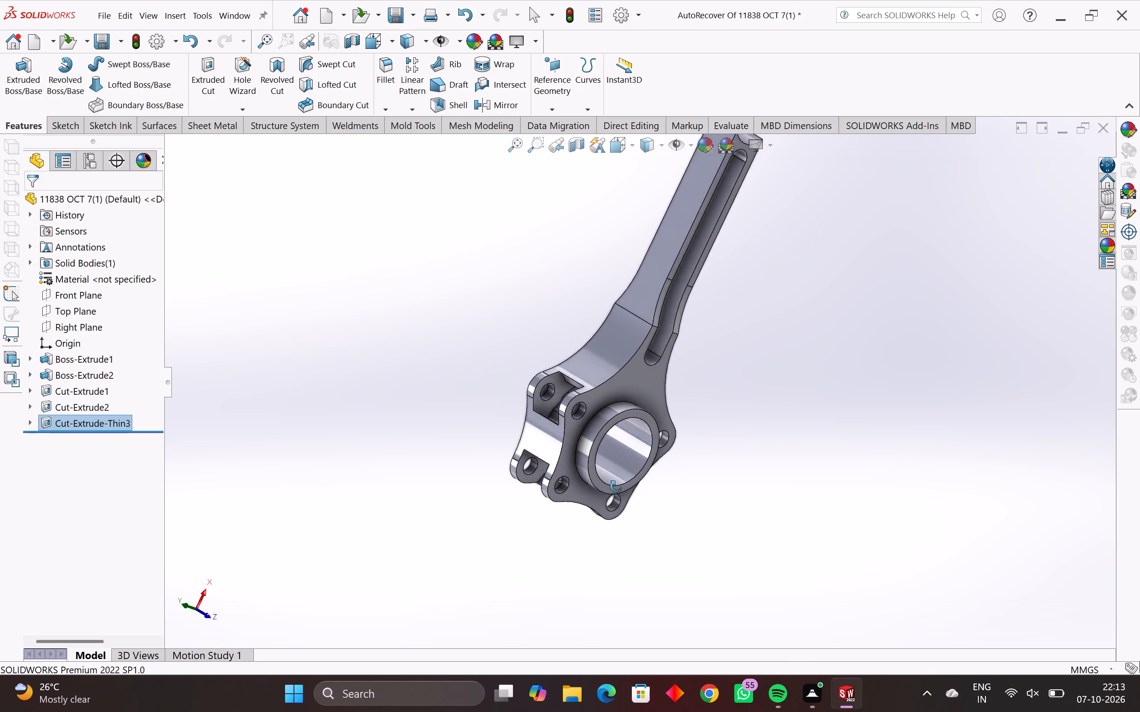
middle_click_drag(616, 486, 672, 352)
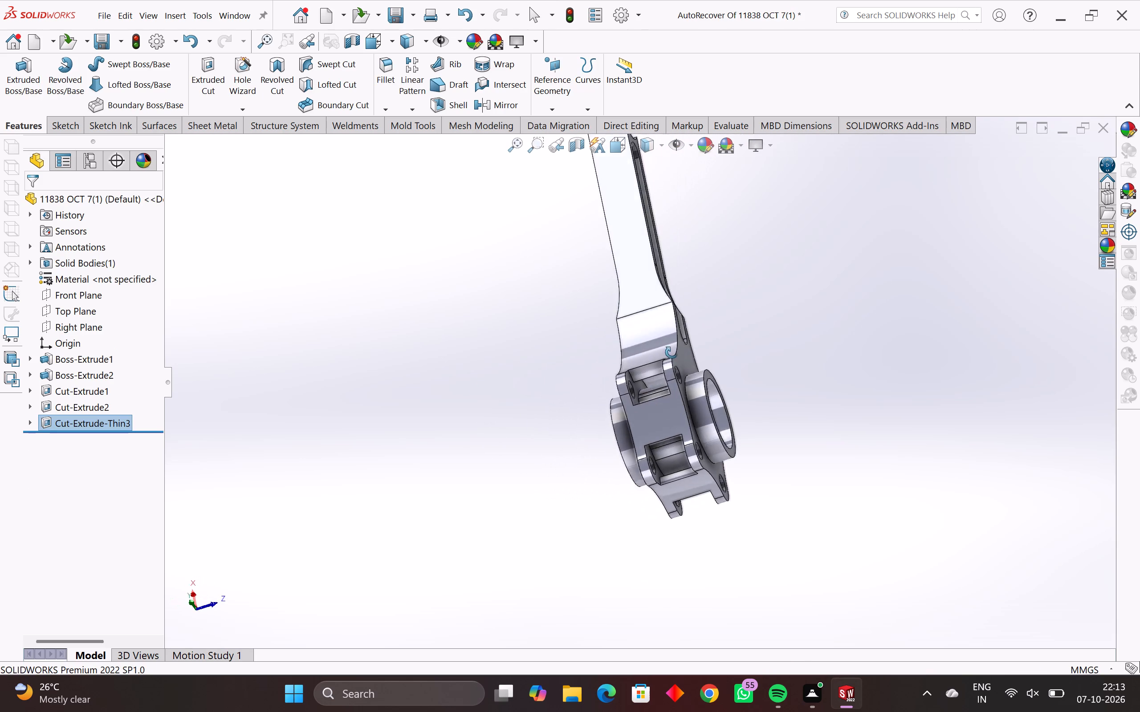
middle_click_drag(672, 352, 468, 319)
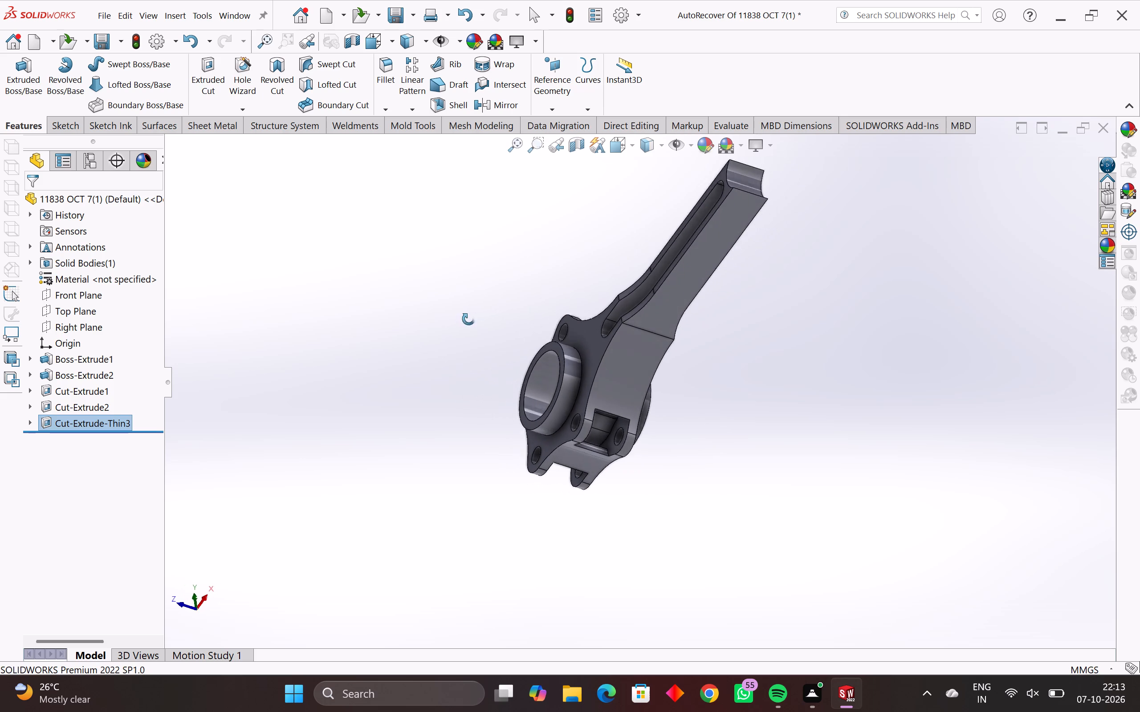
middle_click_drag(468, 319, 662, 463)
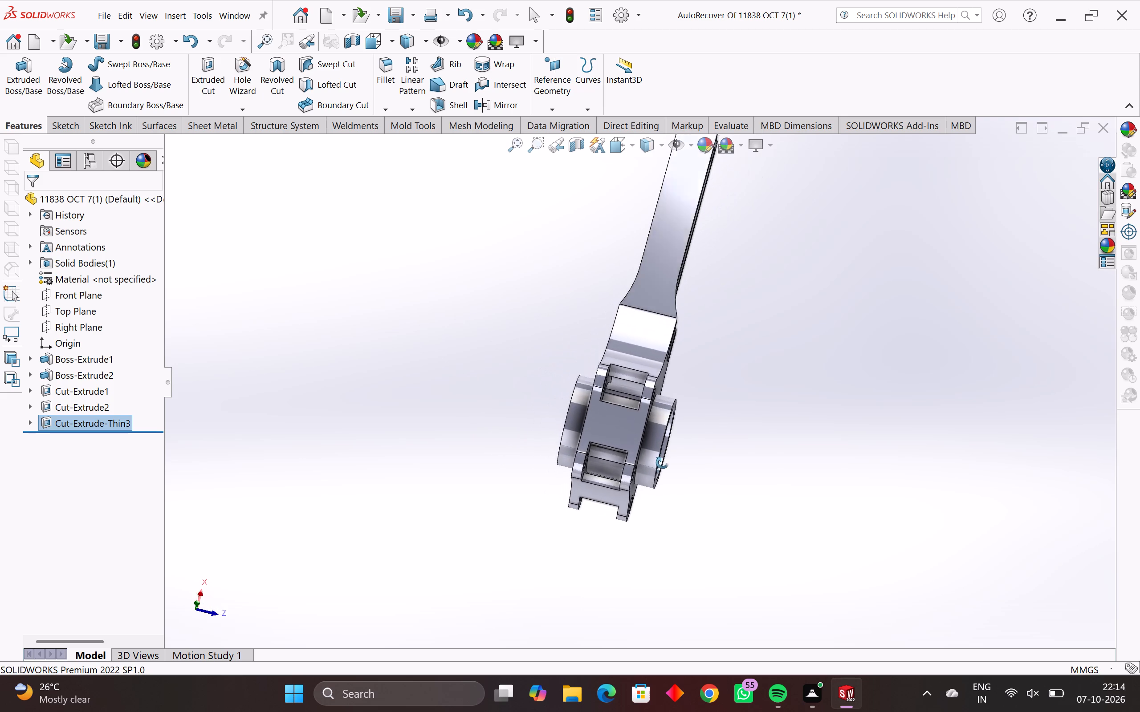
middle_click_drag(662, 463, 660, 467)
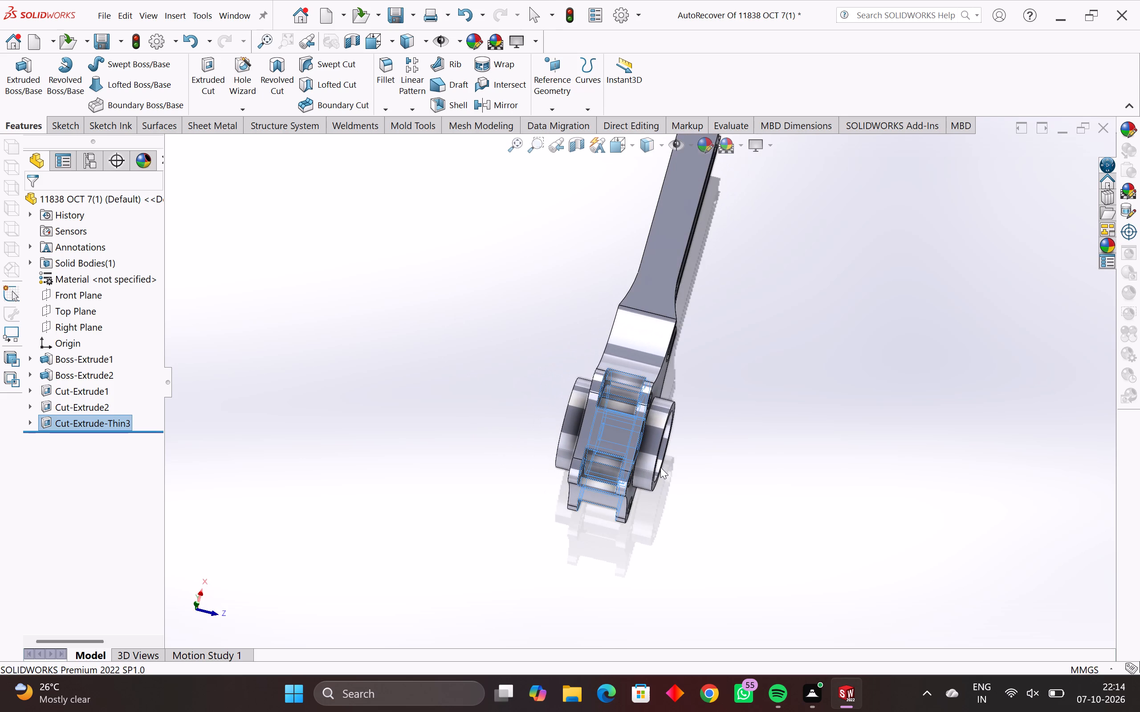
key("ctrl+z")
Restart the extruded cut with the neck region, the hub circle and all four bolt-hole circles as contours.
middle_click_drag(588, 445, 616, 446)
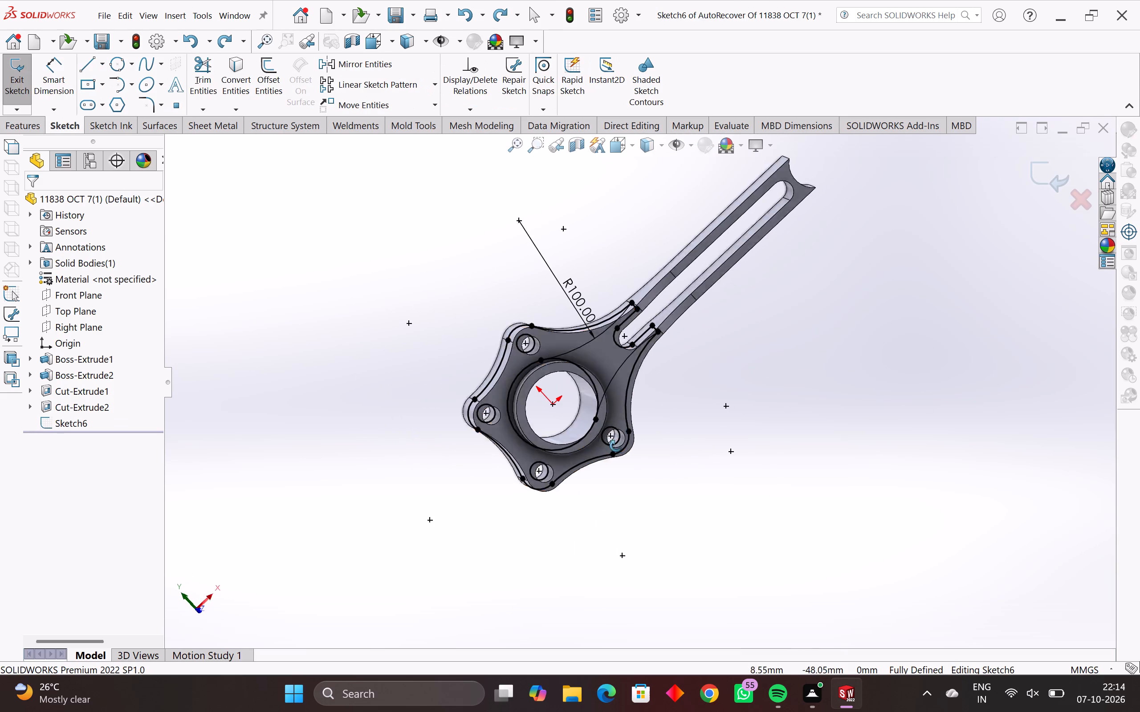
middle_click_drag(616, 446, 595, 457)
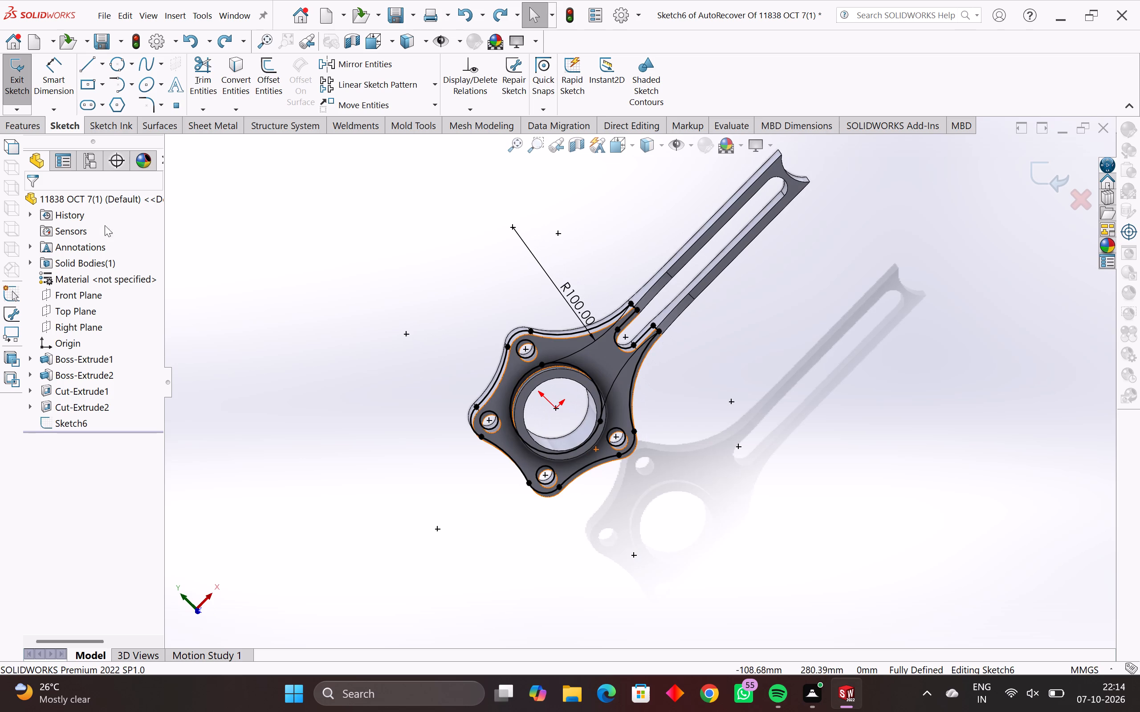
left_click(30, 127)
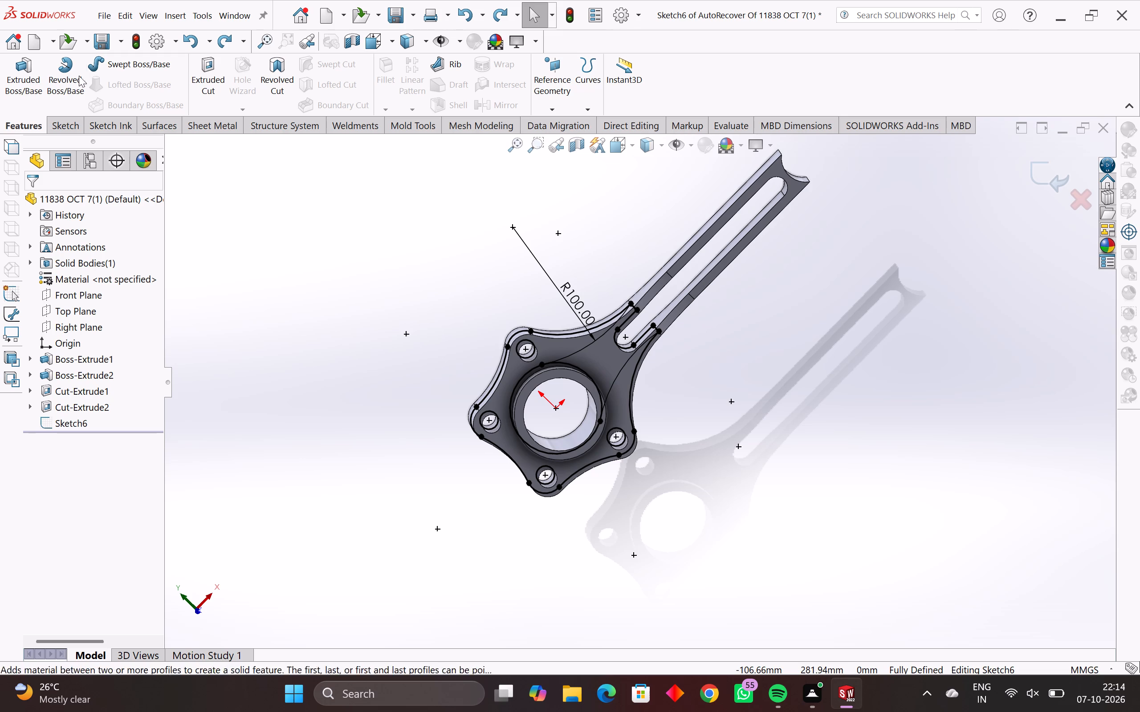
left_click(200, 73)
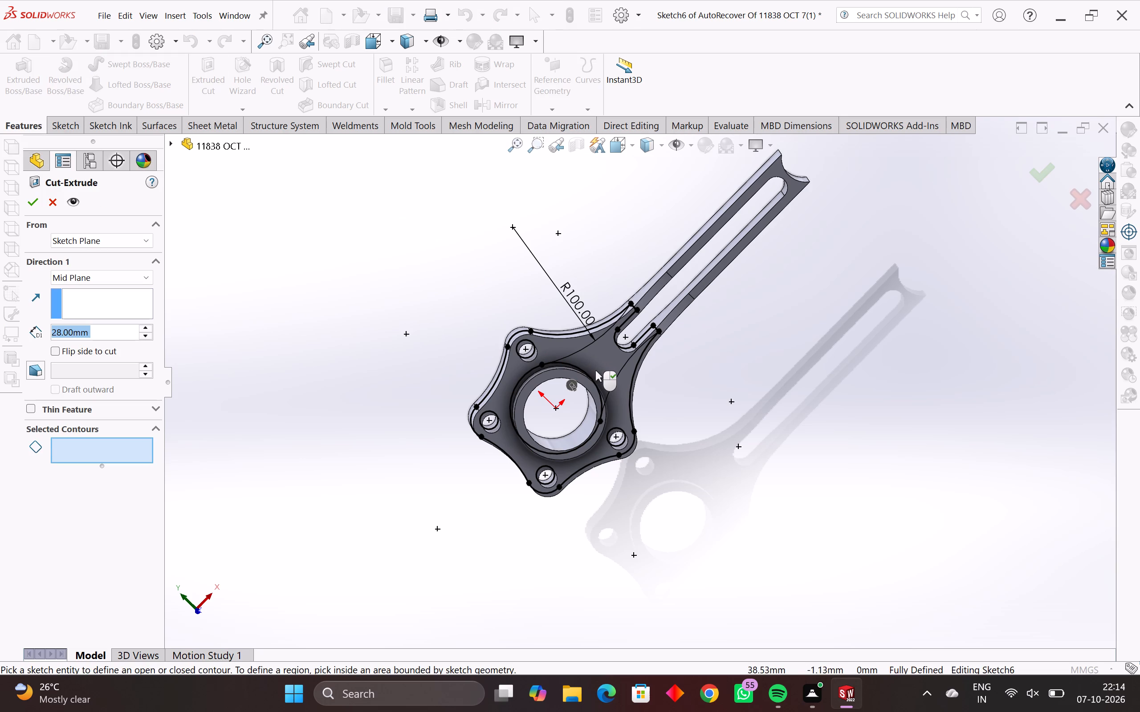
left_click(582, 364)
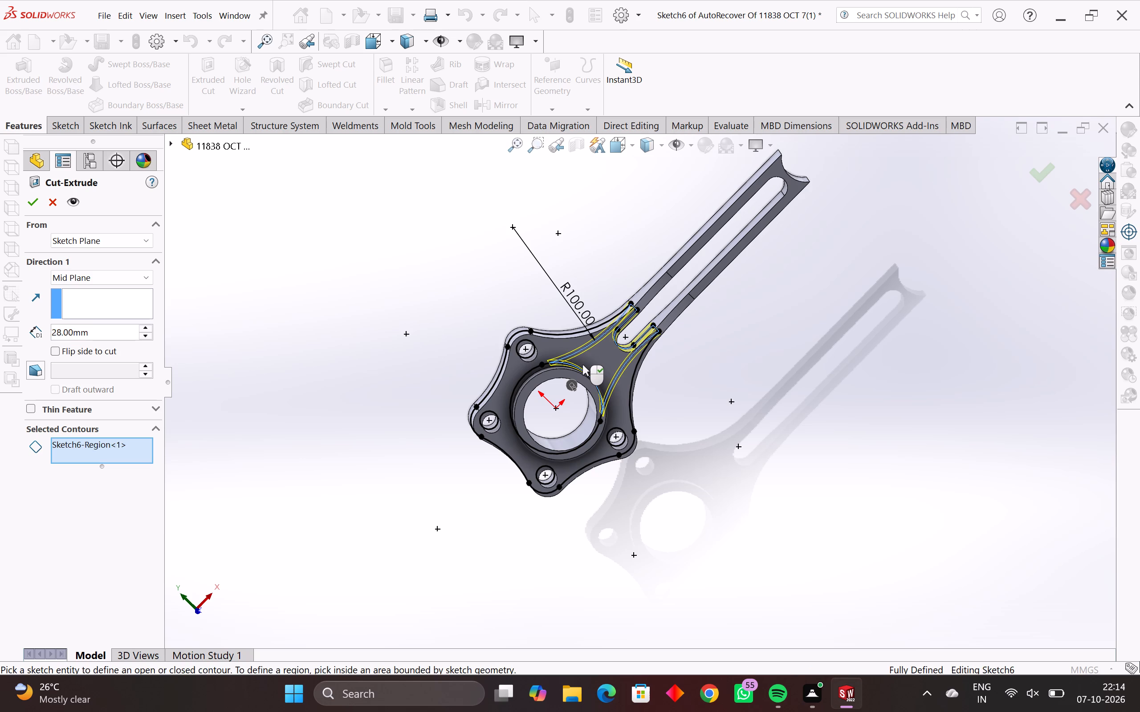
left_click(559, 407)
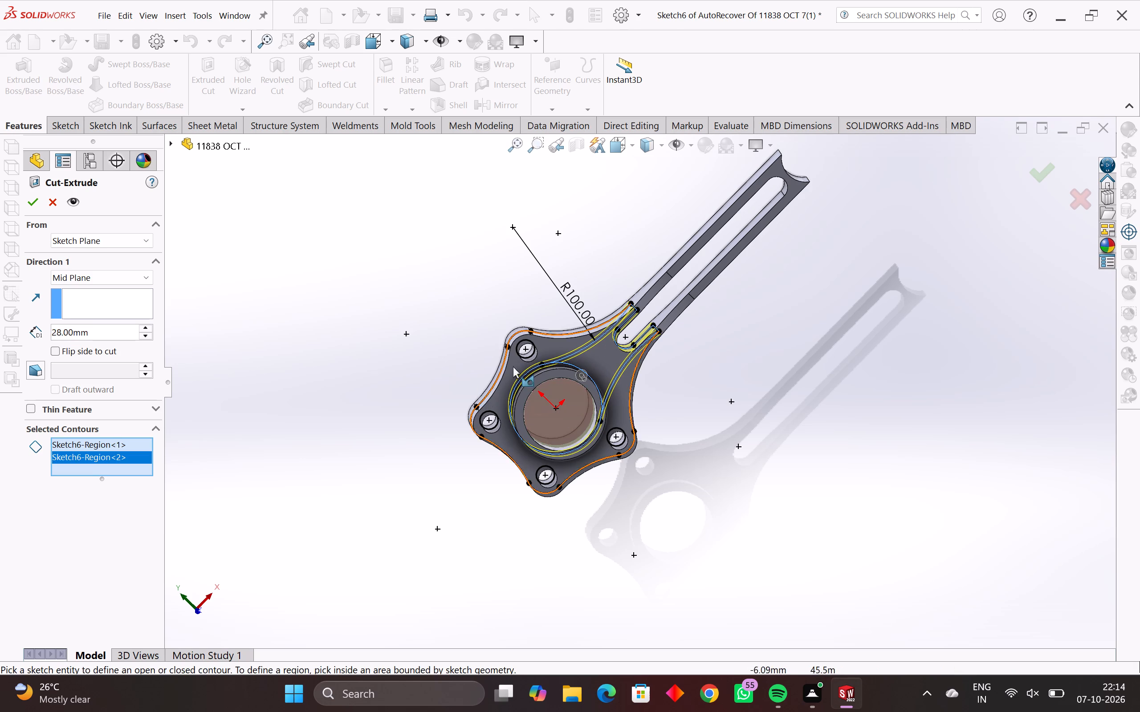
left_click(527, 351)
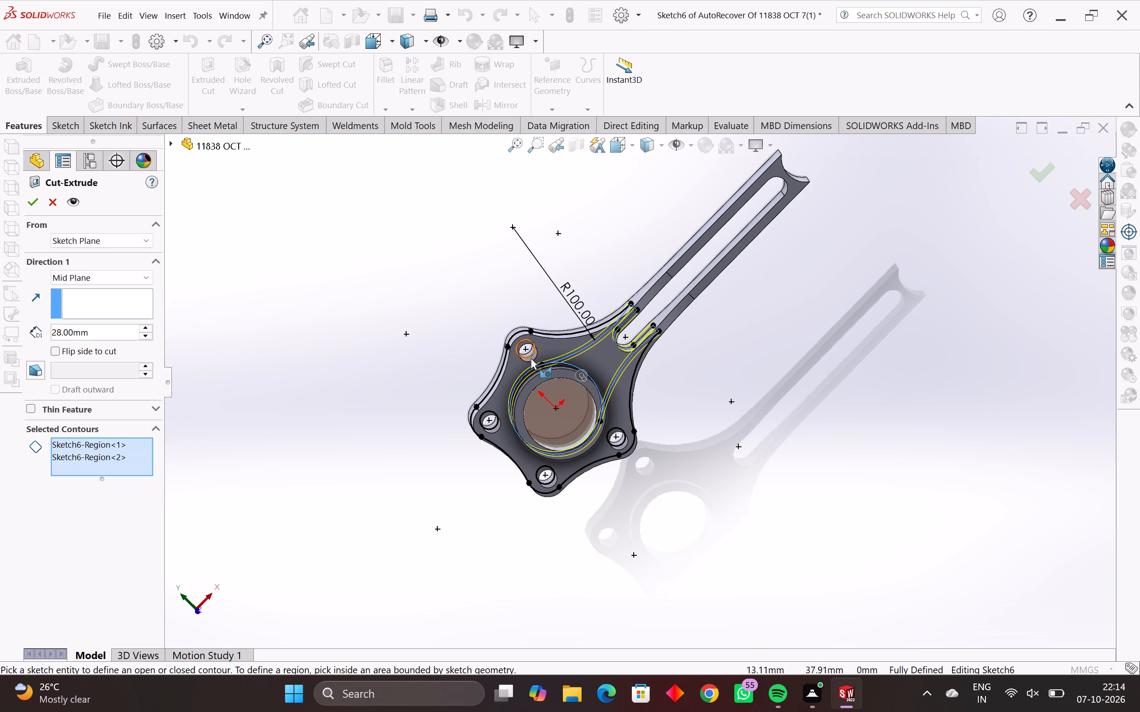
left_click(531, 358)
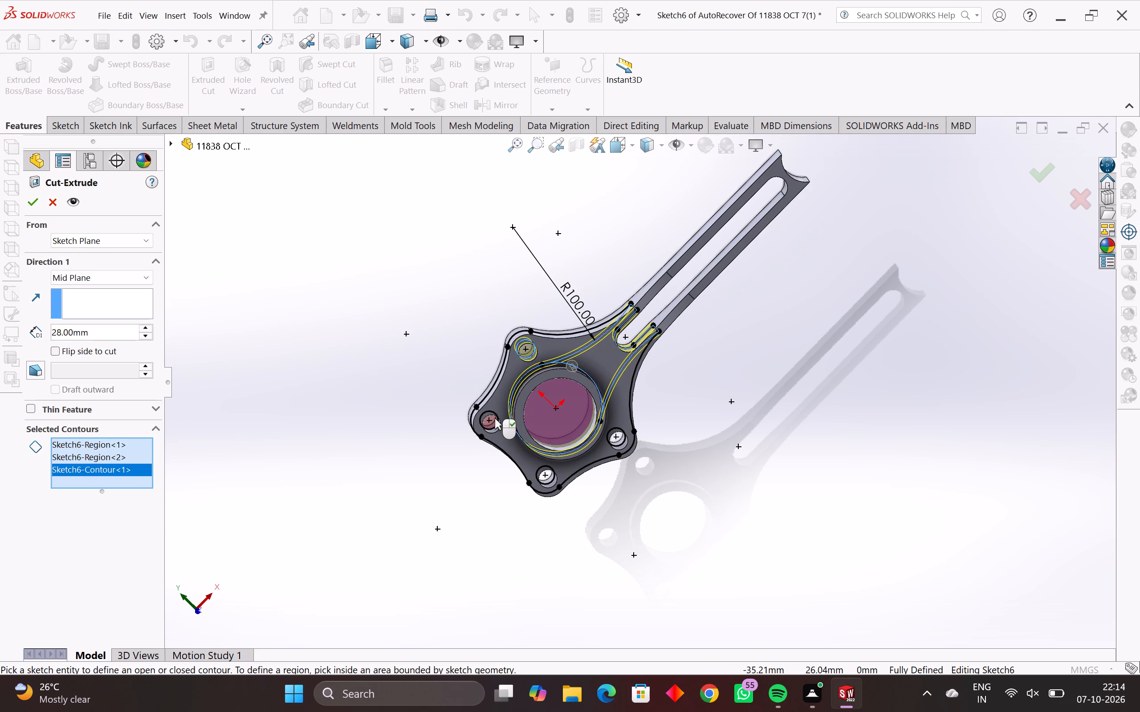
left_click(496, 421)
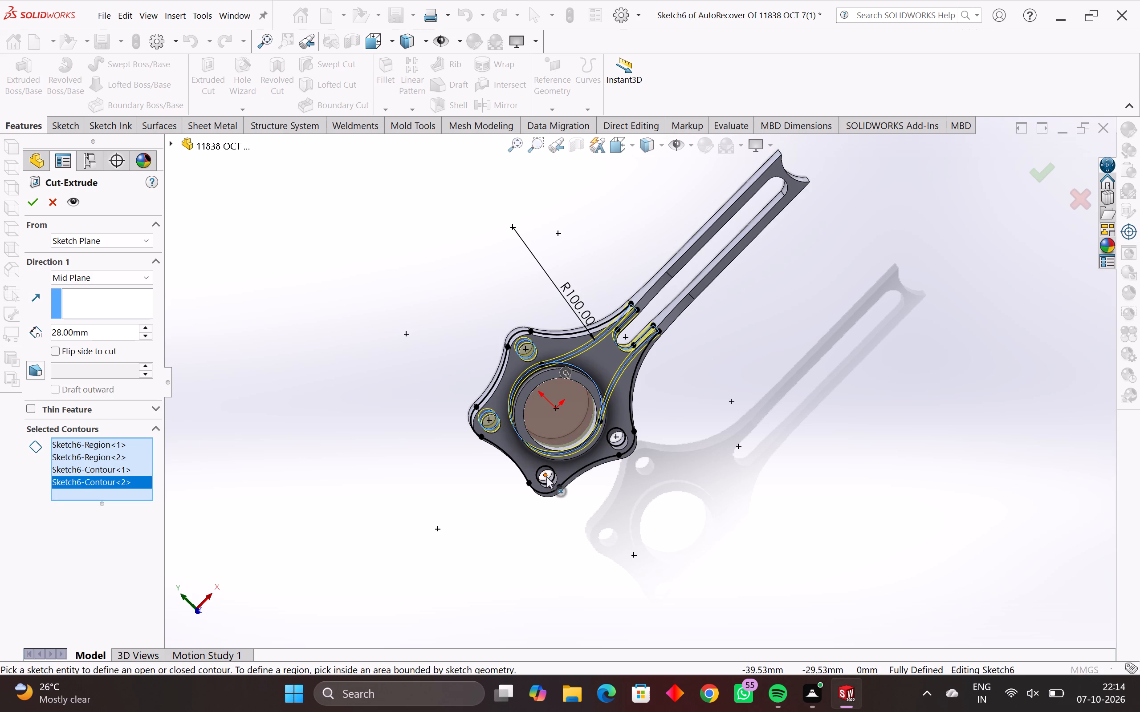
left_click(550, 479)
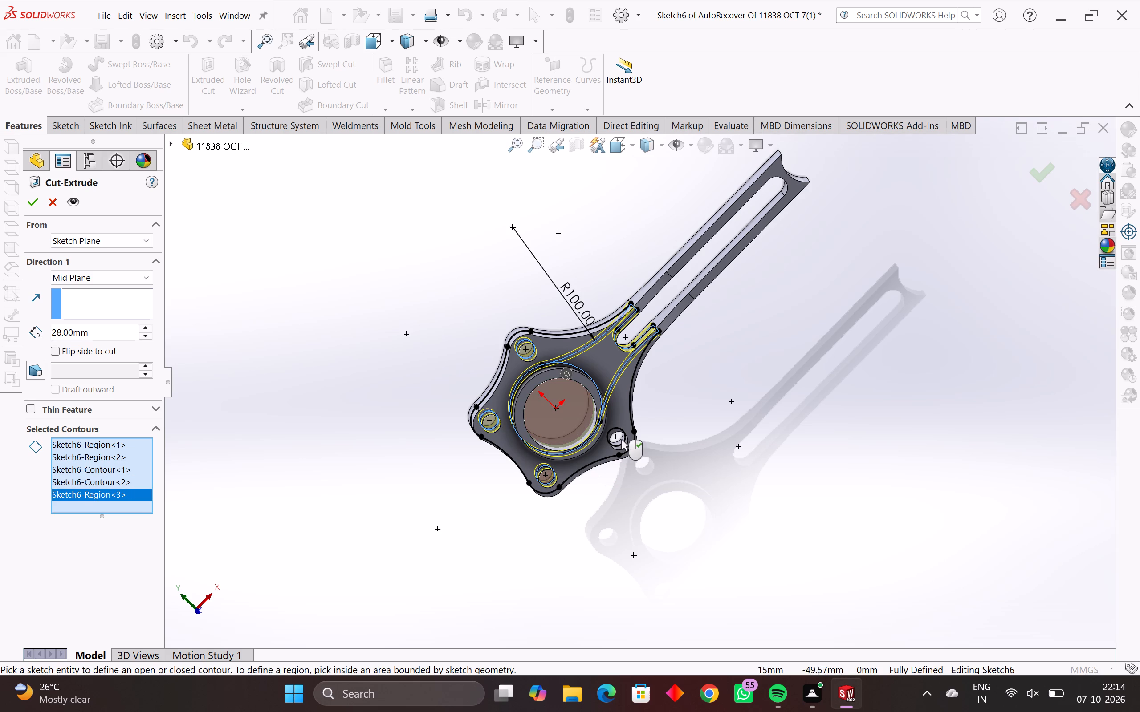
left_click(623, 437)
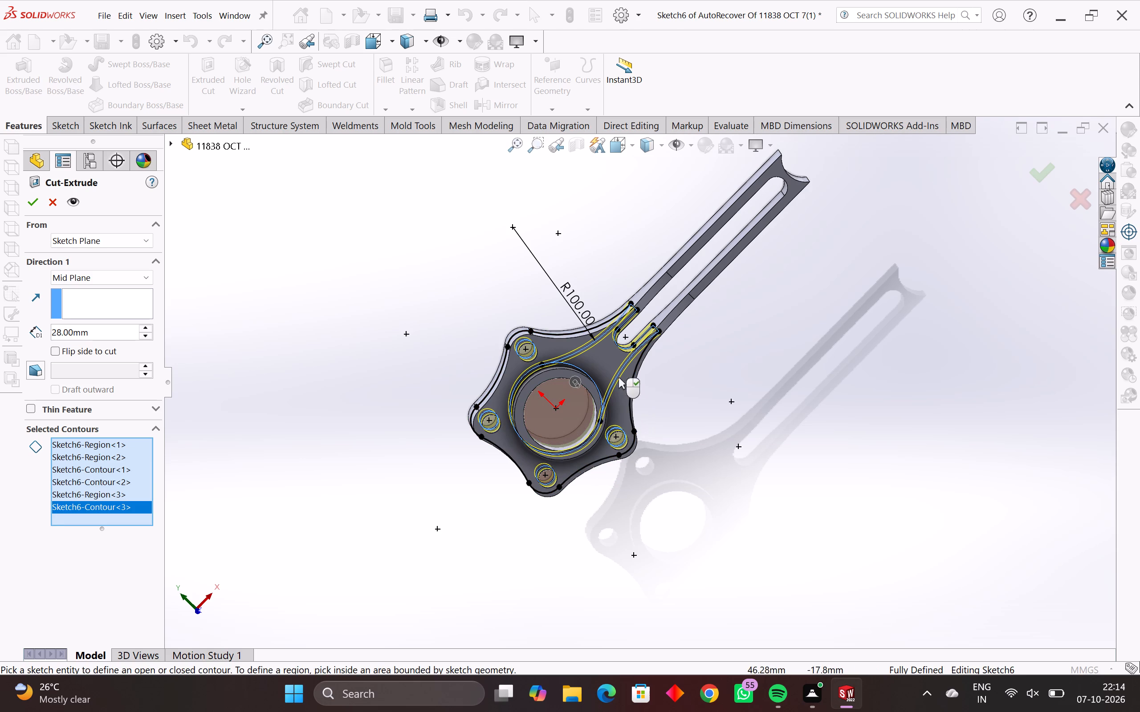
Add the flange's outer outline to the selected contours and try to create the cut as a thin feature.
left_click(565, 332)
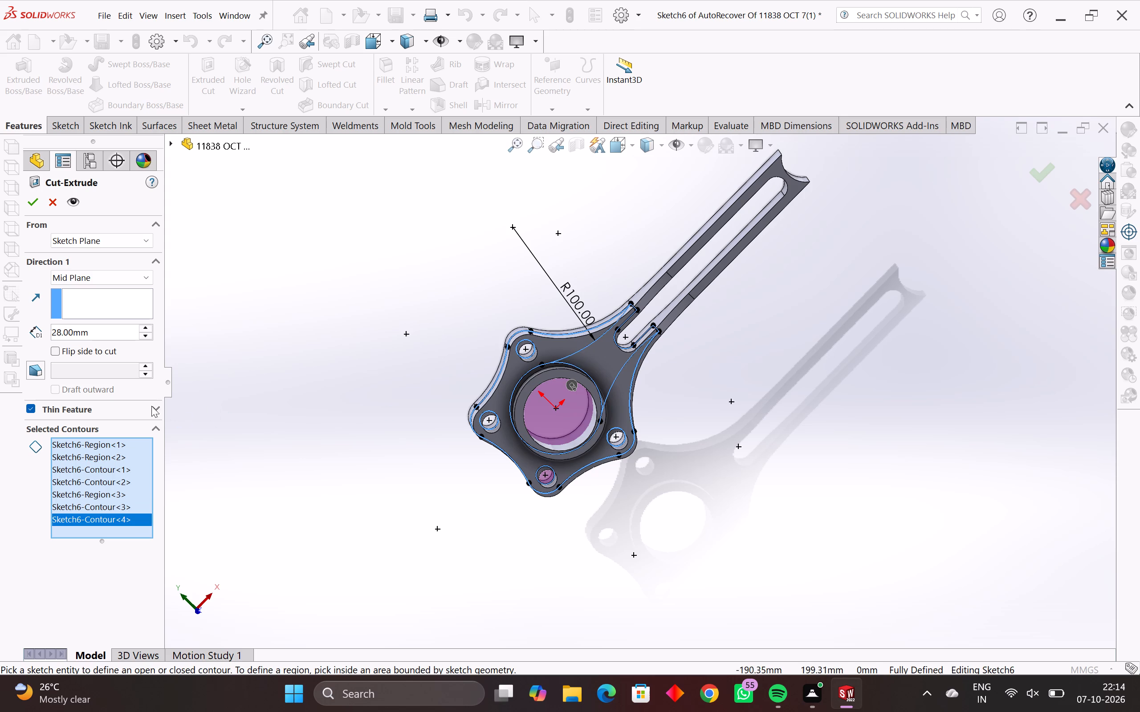
key("Return")
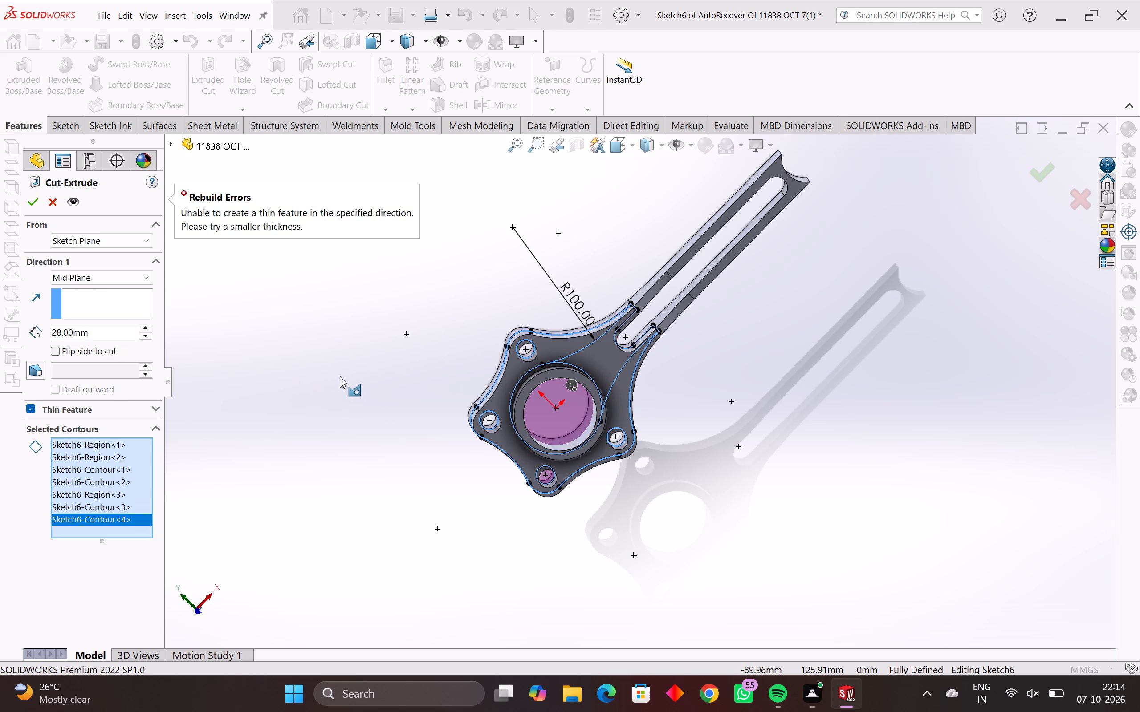
middle_click_drag(289, 377, 340, 395)
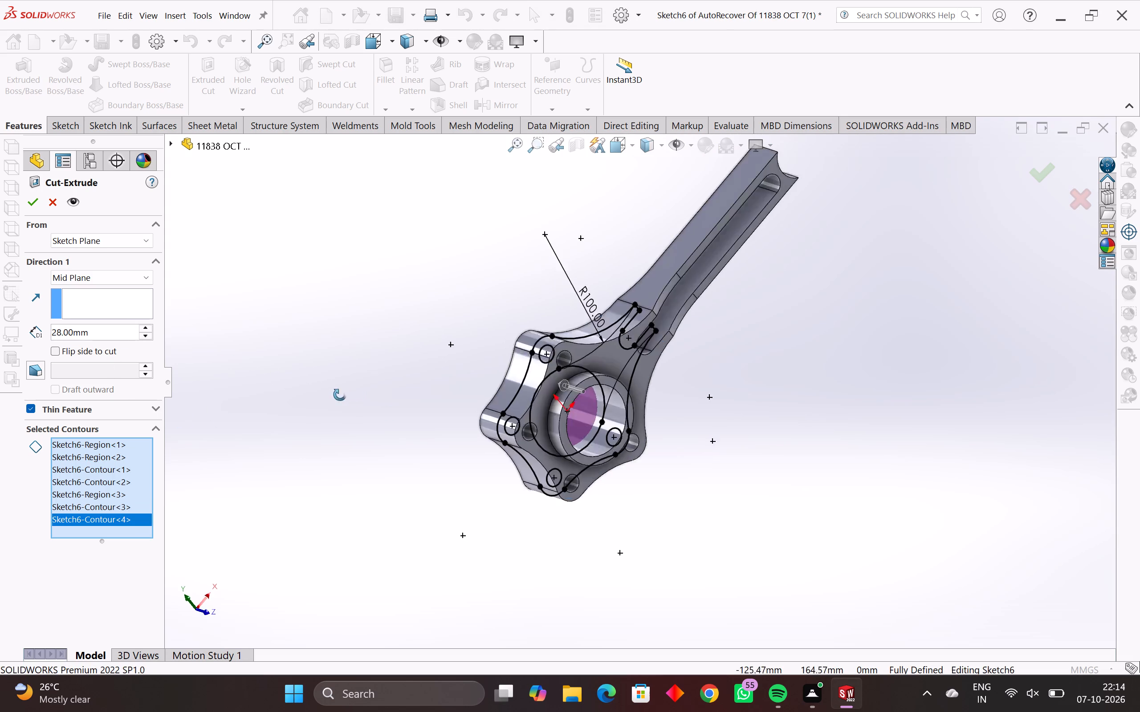
middle_click_drag(340, 395, 360, 436)
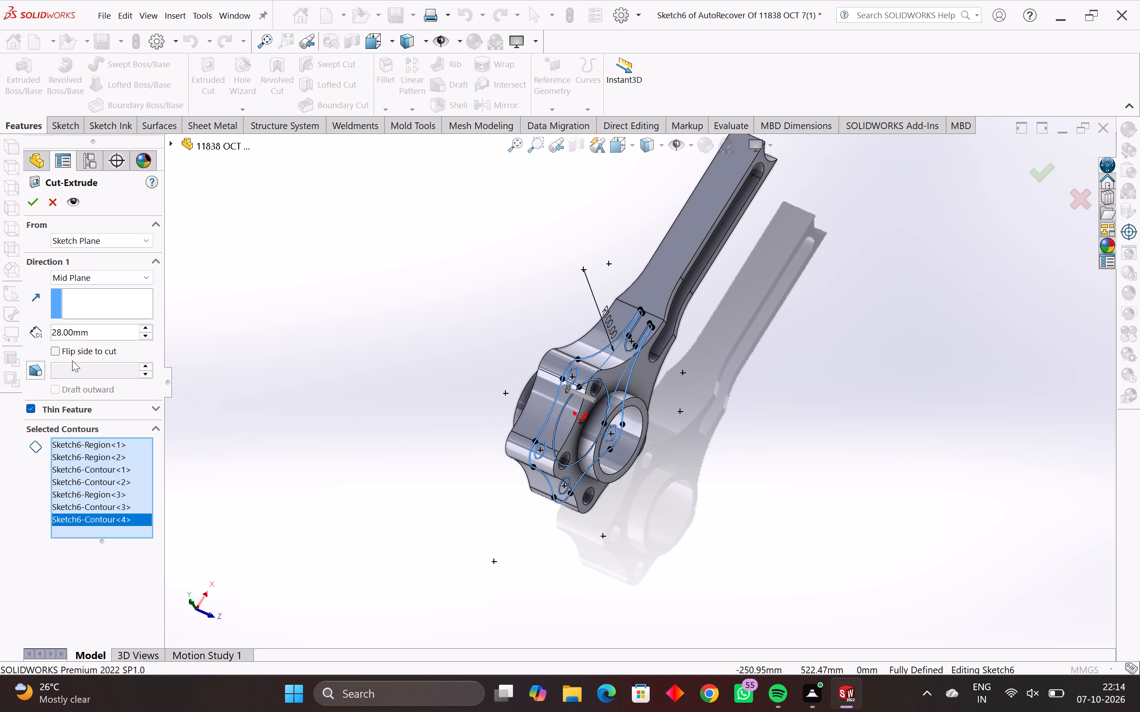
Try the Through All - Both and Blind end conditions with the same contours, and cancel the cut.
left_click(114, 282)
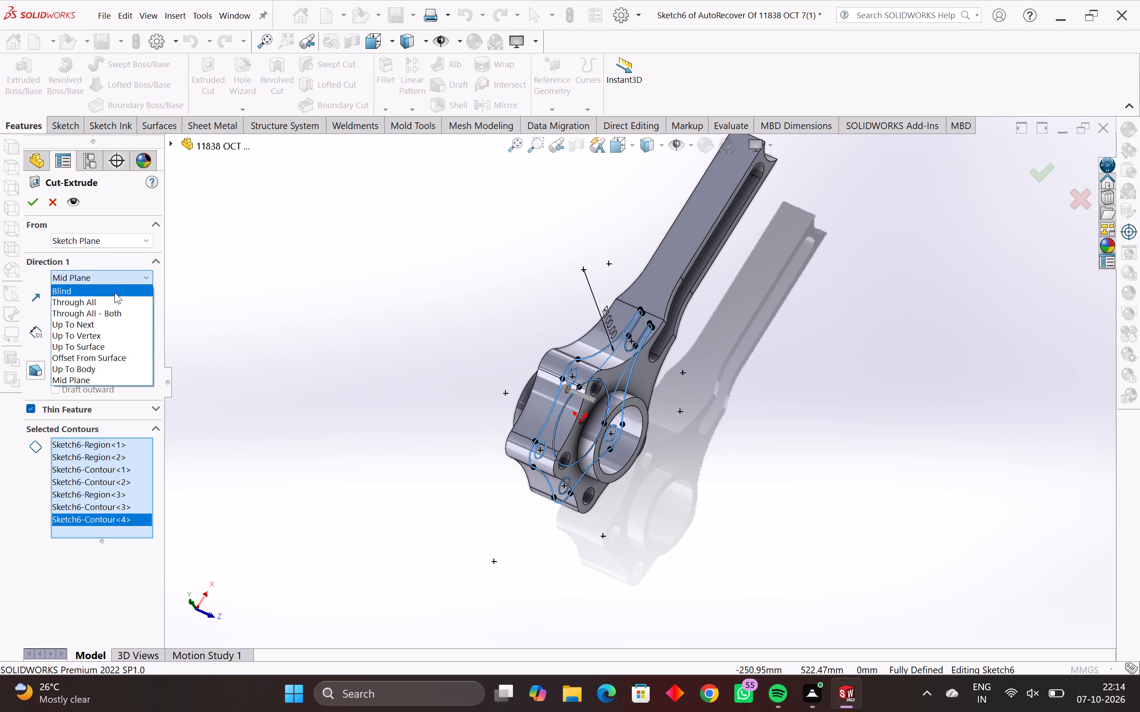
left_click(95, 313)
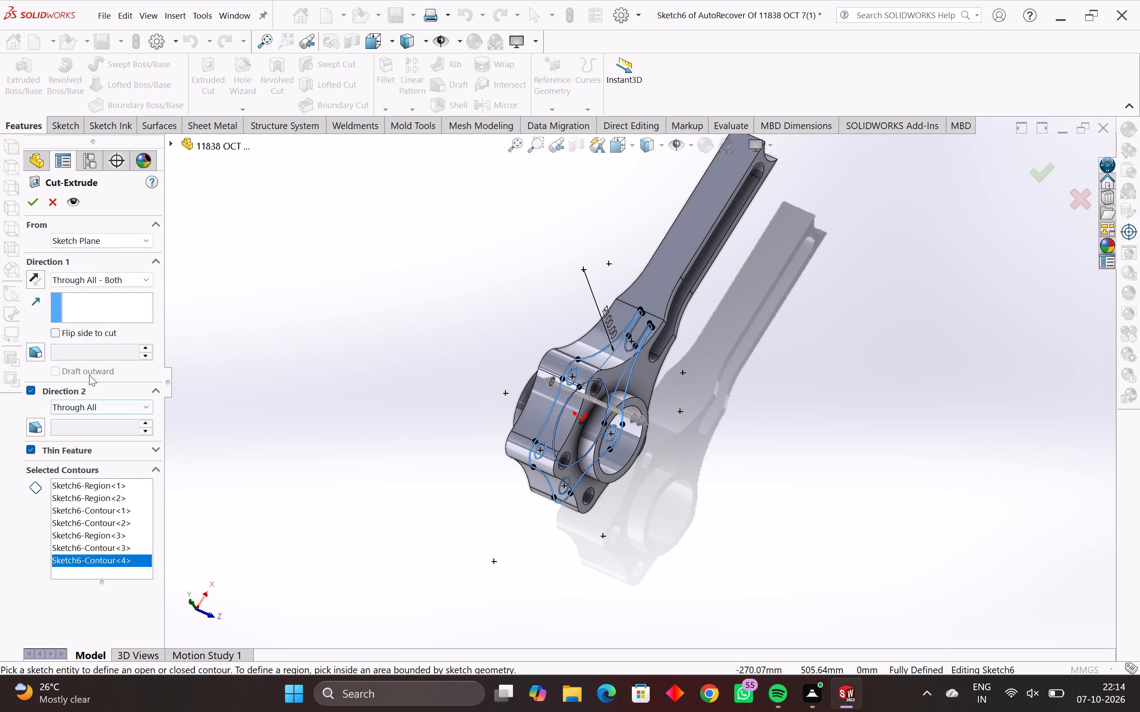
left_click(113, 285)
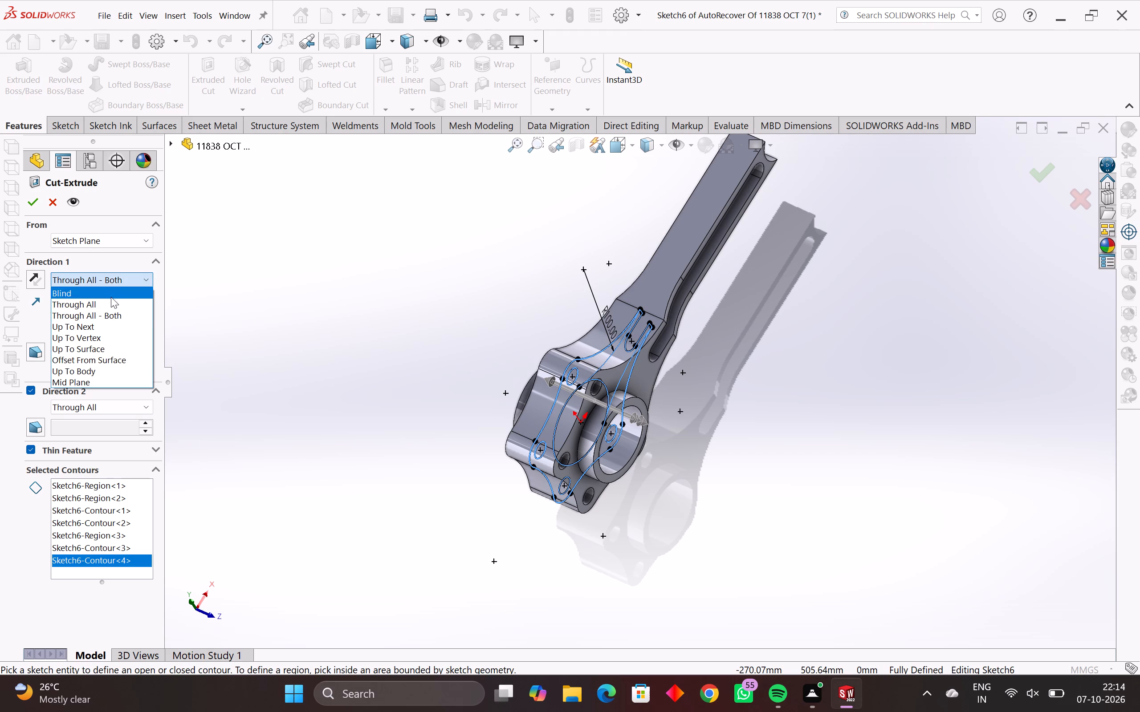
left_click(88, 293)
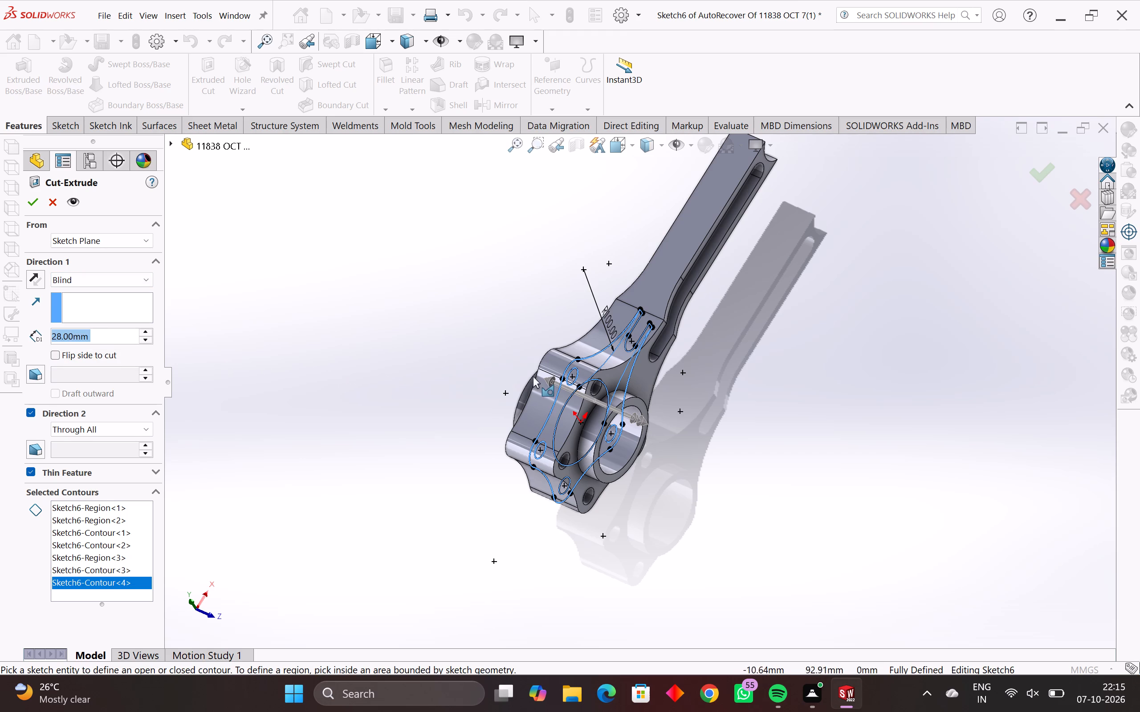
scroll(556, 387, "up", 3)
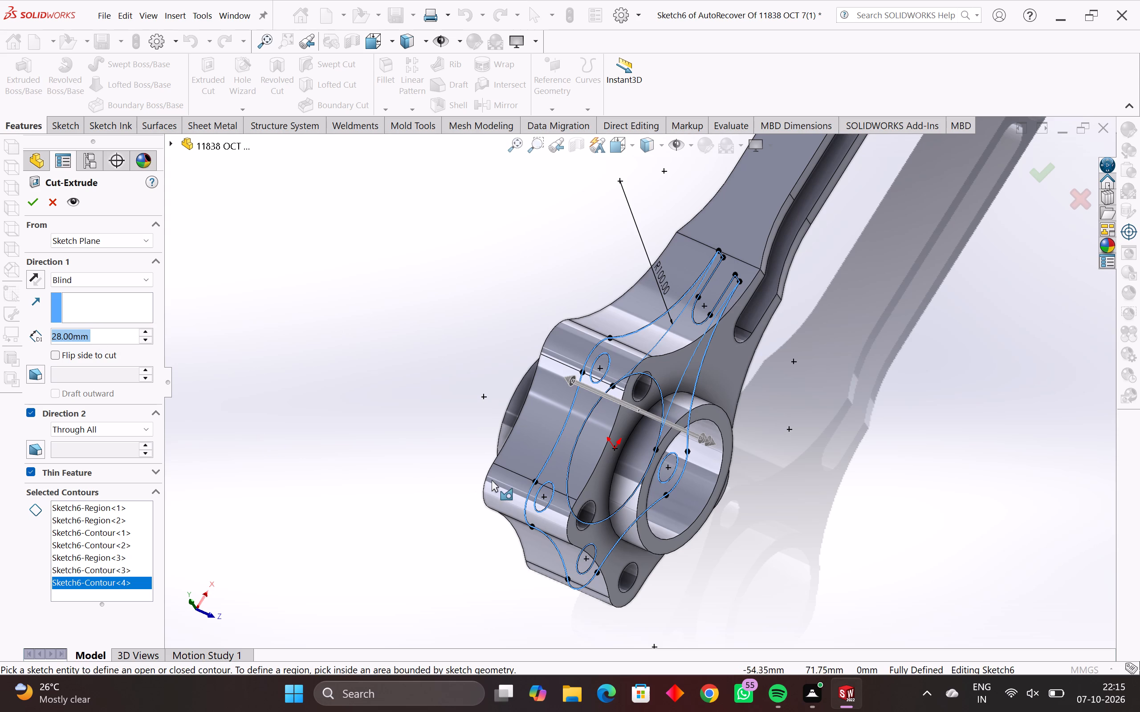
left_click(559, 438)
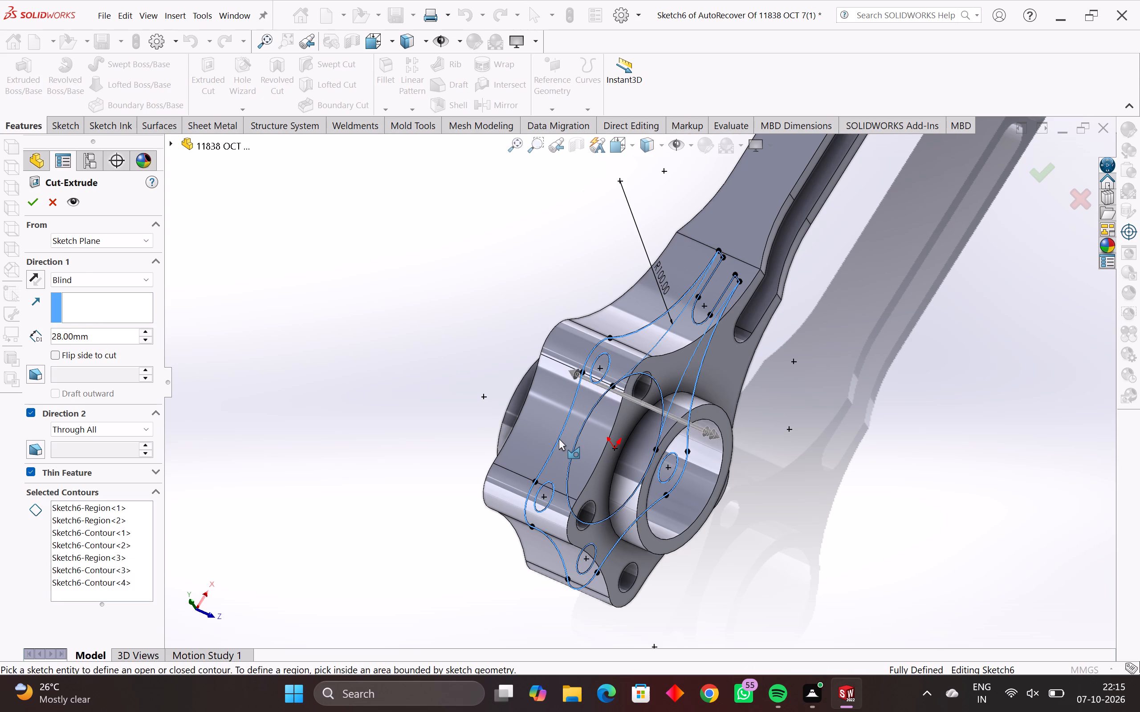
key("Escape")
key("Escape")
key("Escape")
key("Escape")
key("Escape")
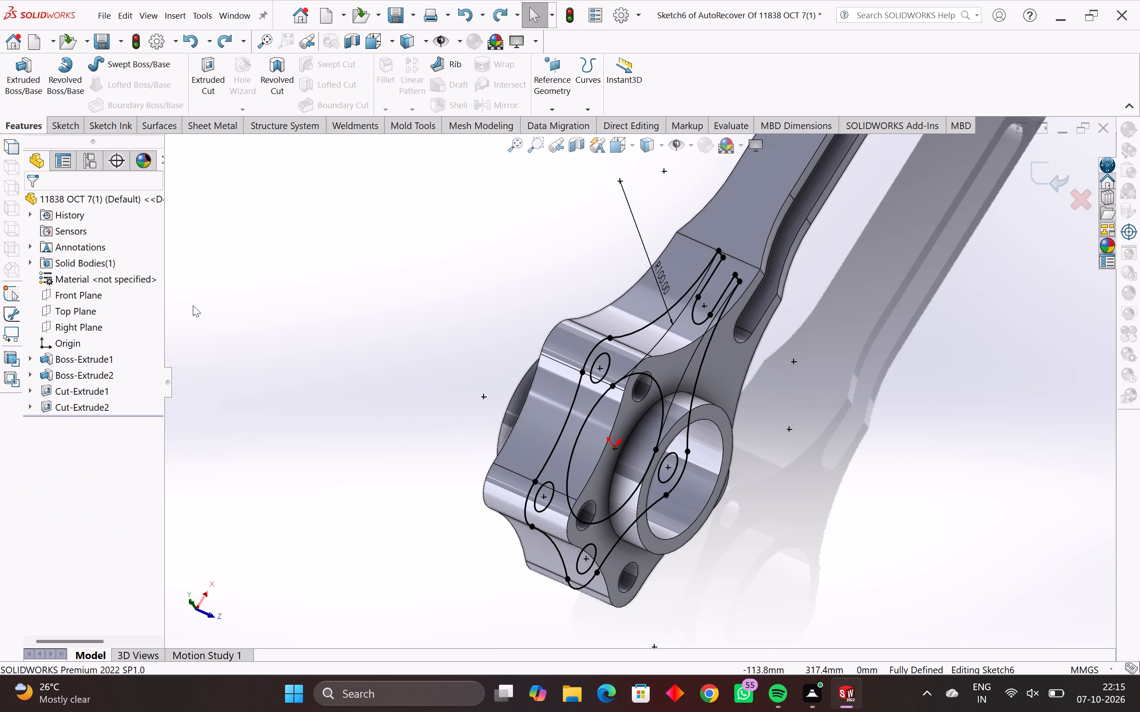
Trim away the hub circle's arc between the two neck curves in the flange sketch.
middle_click_drag(643, 459, 562, 417)
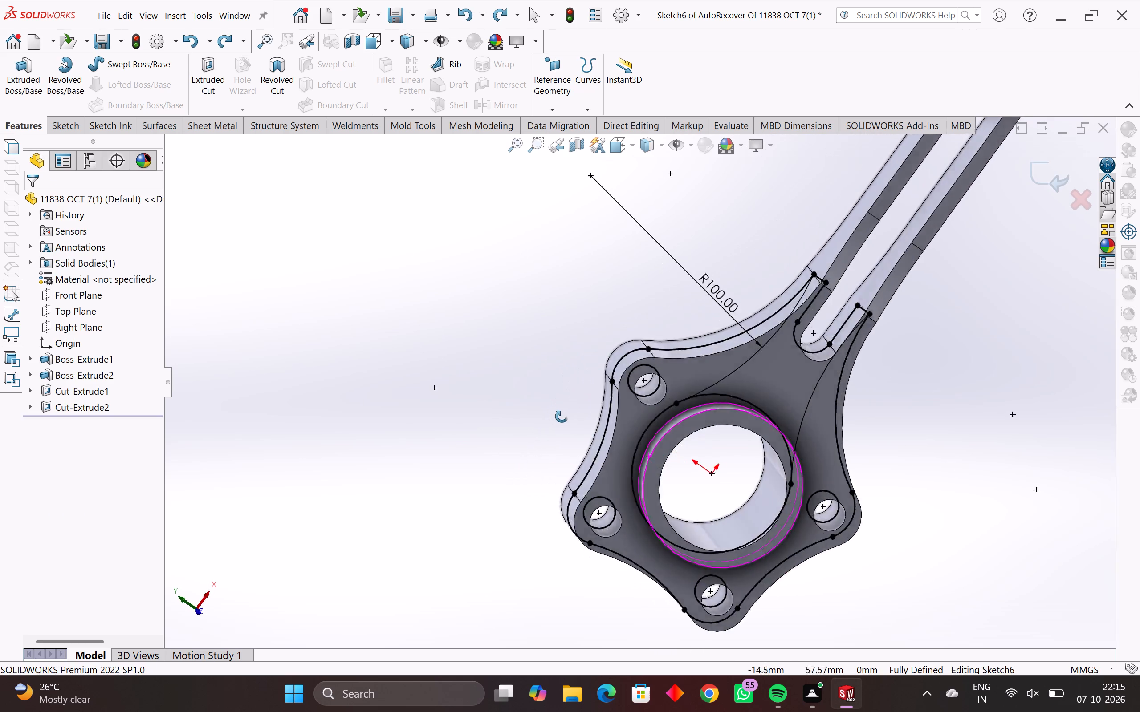
middle_click_drag(562, 417, 555, 438)
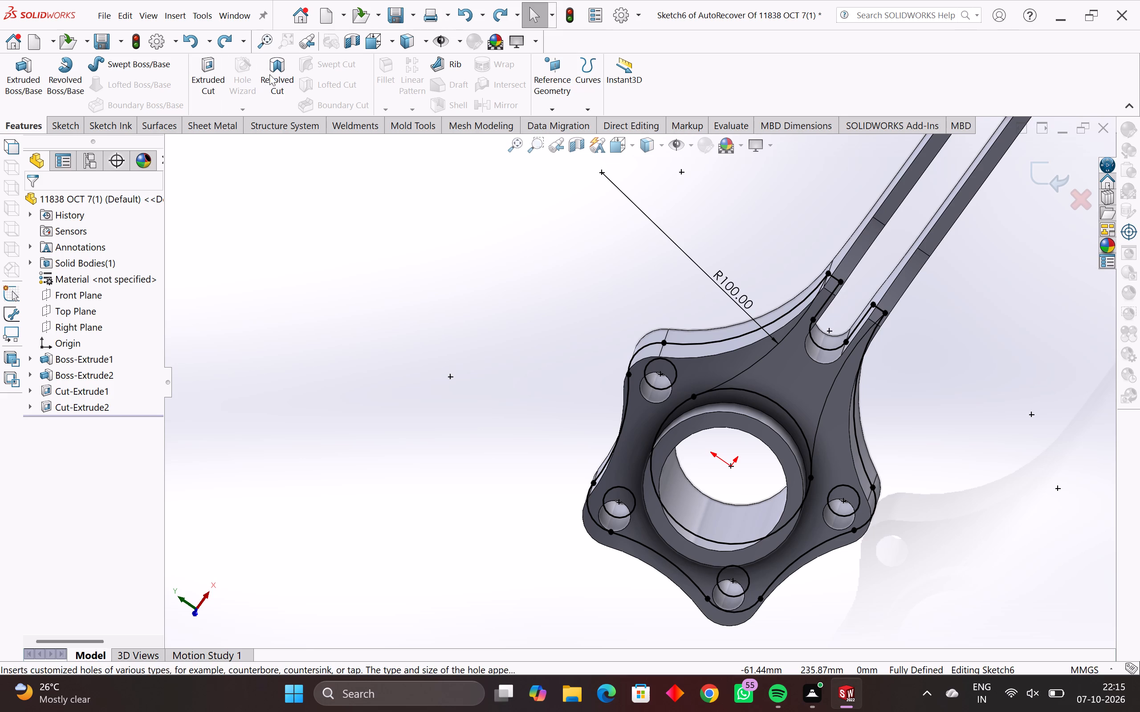
left_click(71, 124)
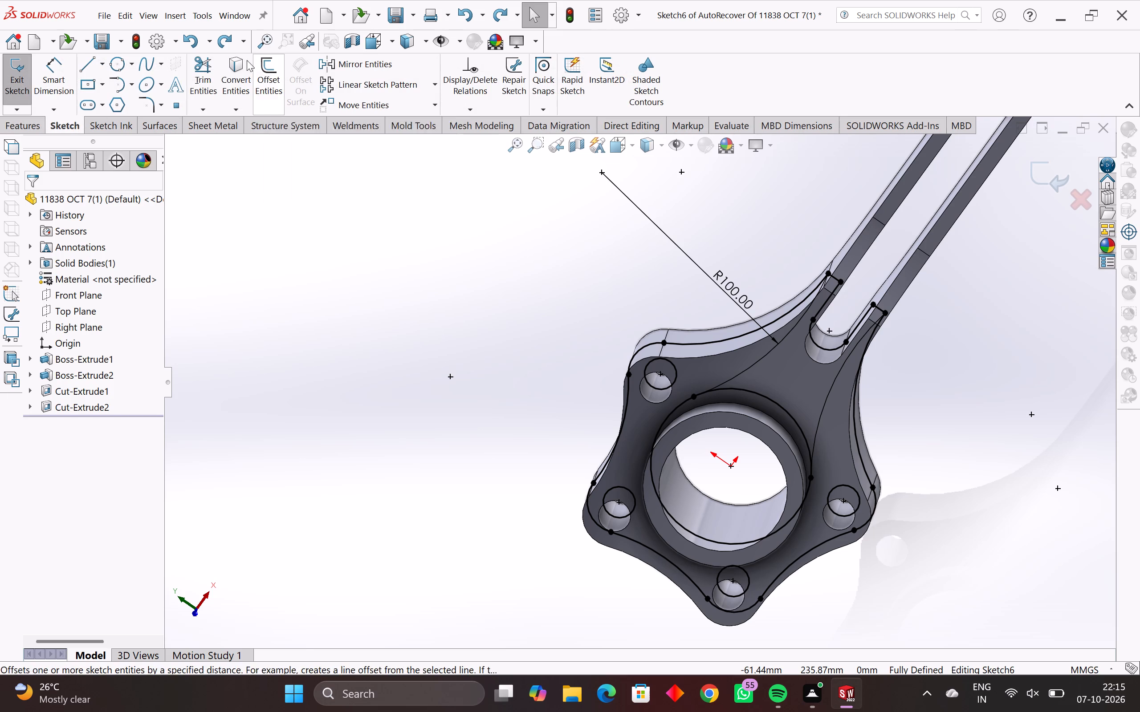
left_click(201, 72)
left_click(757, 392)
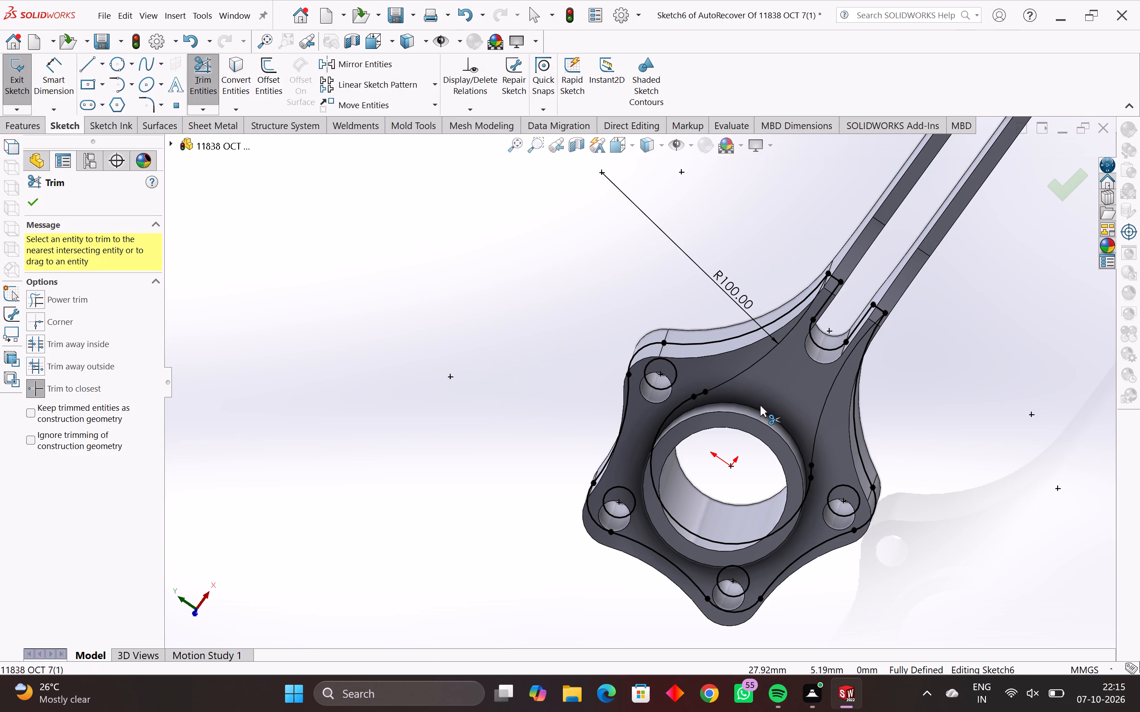
key("Escape")
key("Escape")
key("Escape")
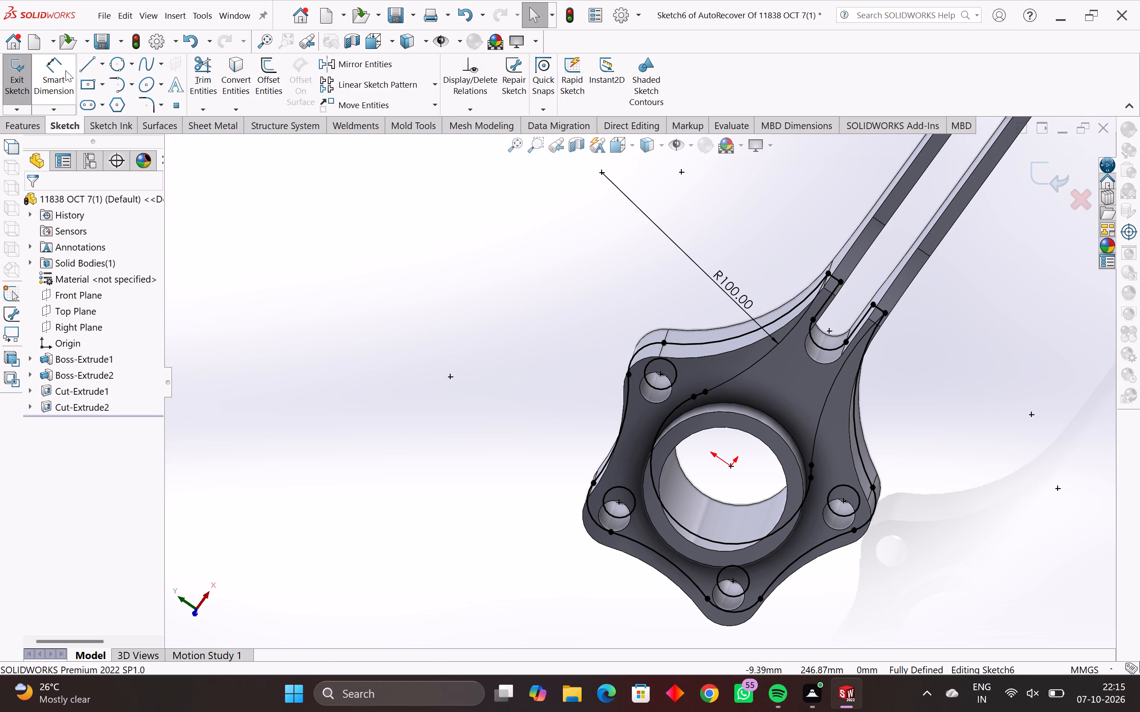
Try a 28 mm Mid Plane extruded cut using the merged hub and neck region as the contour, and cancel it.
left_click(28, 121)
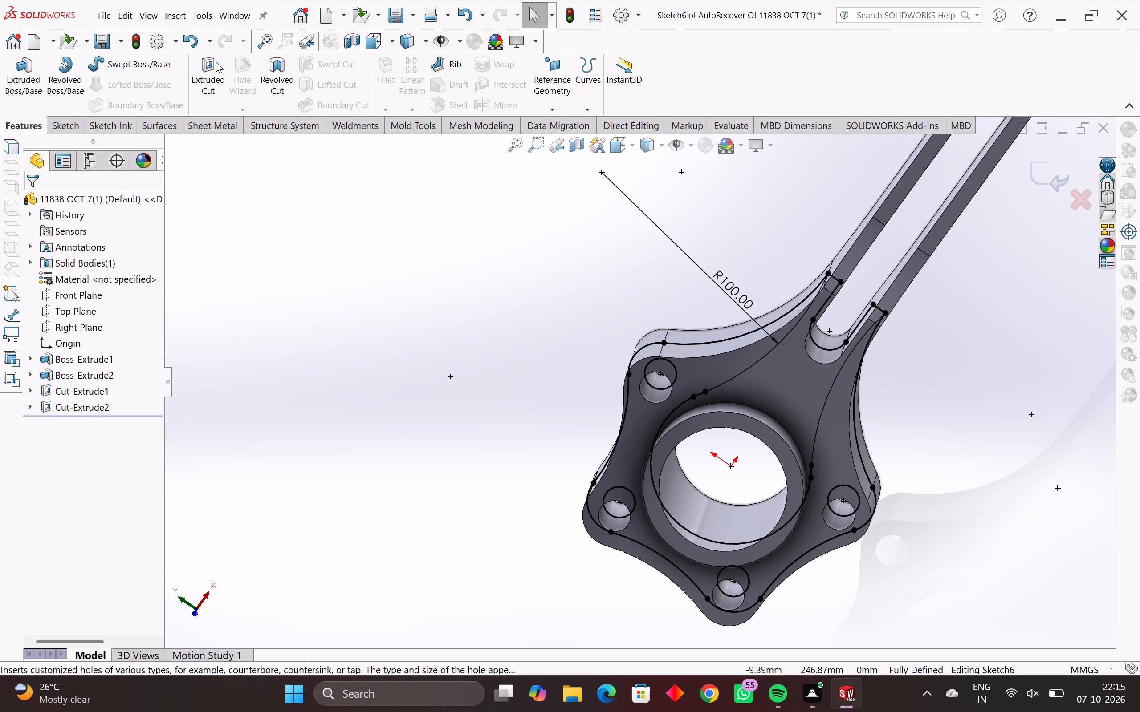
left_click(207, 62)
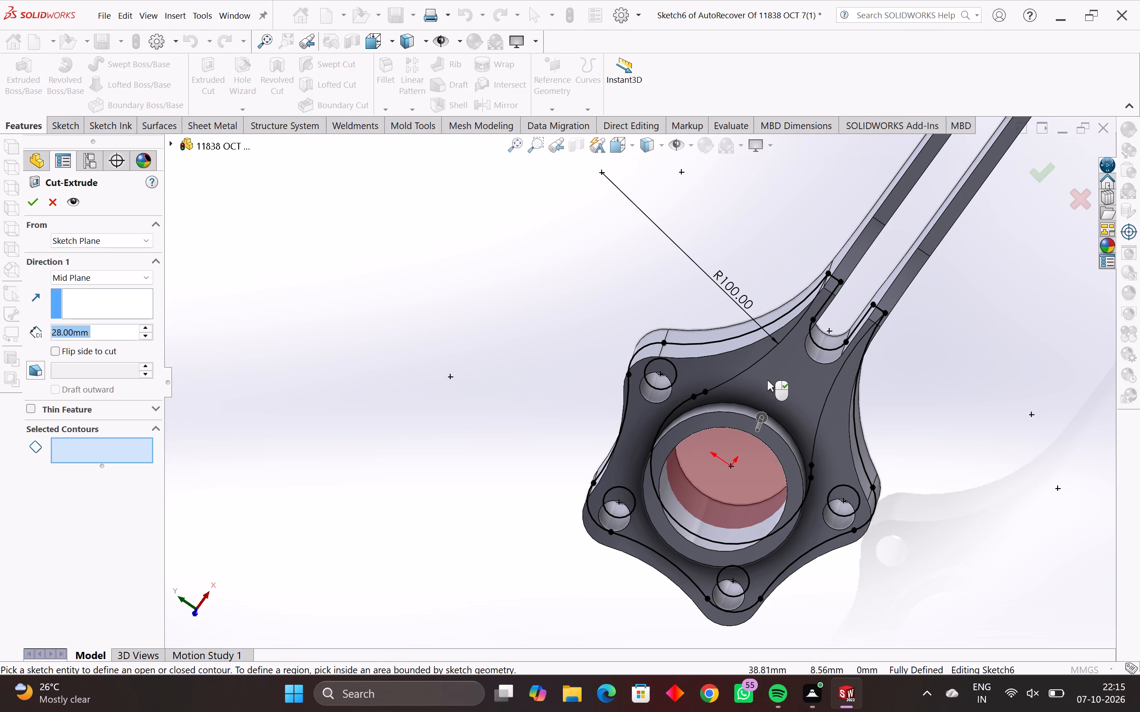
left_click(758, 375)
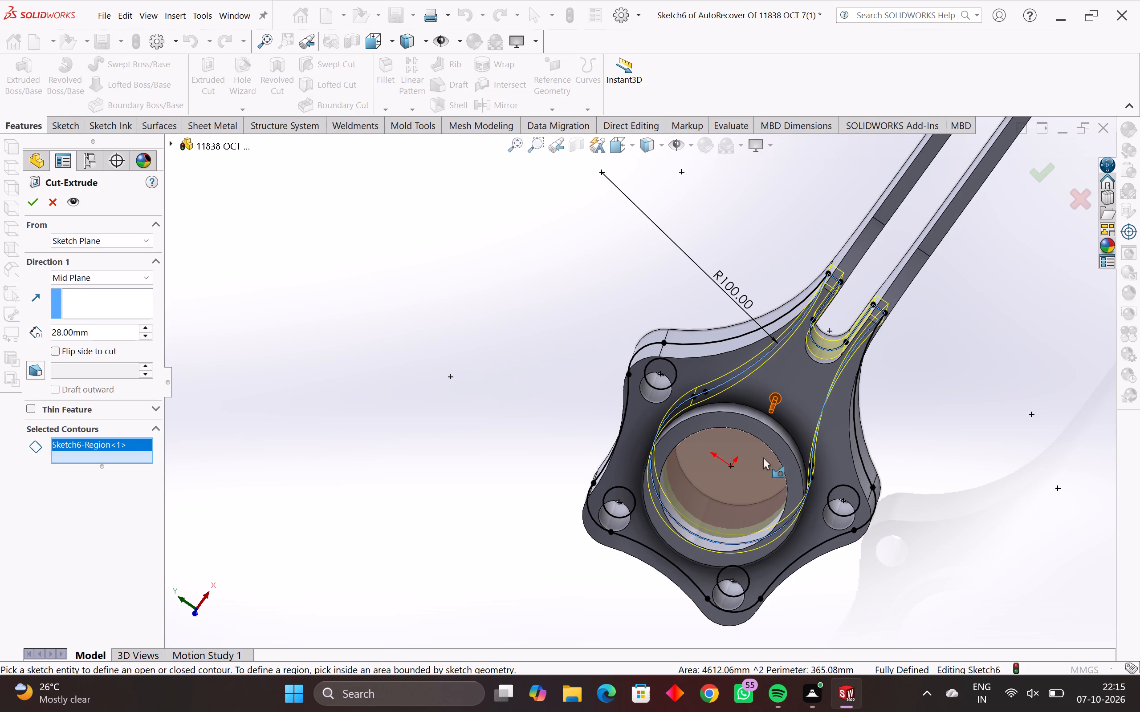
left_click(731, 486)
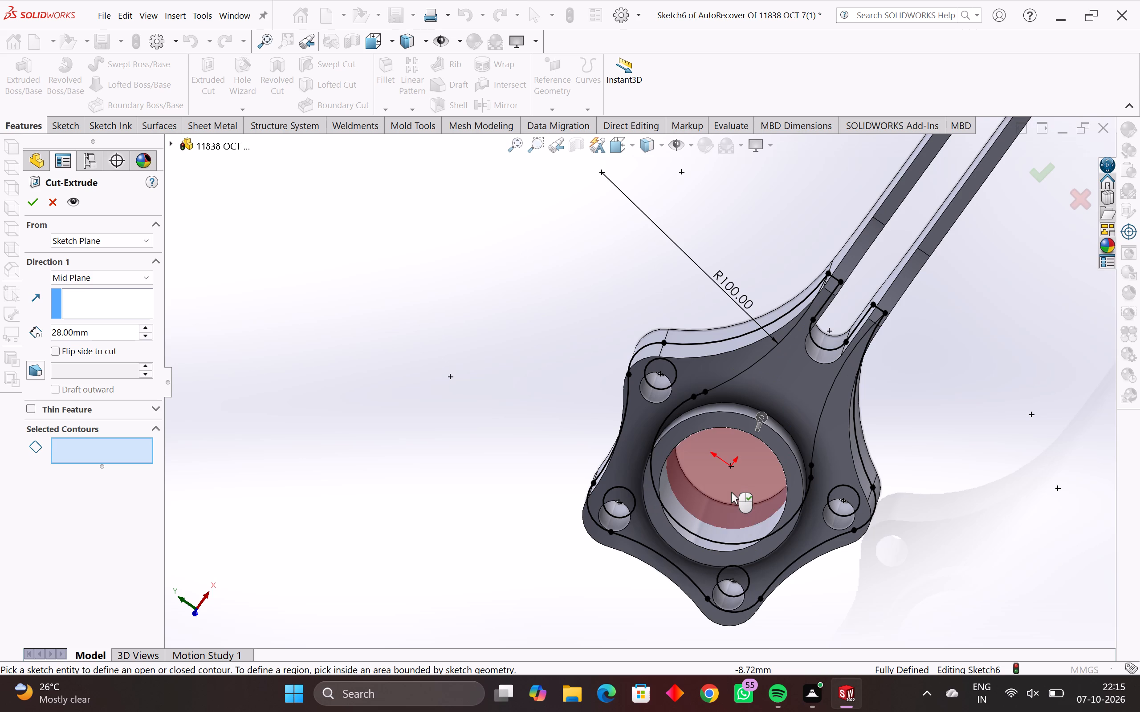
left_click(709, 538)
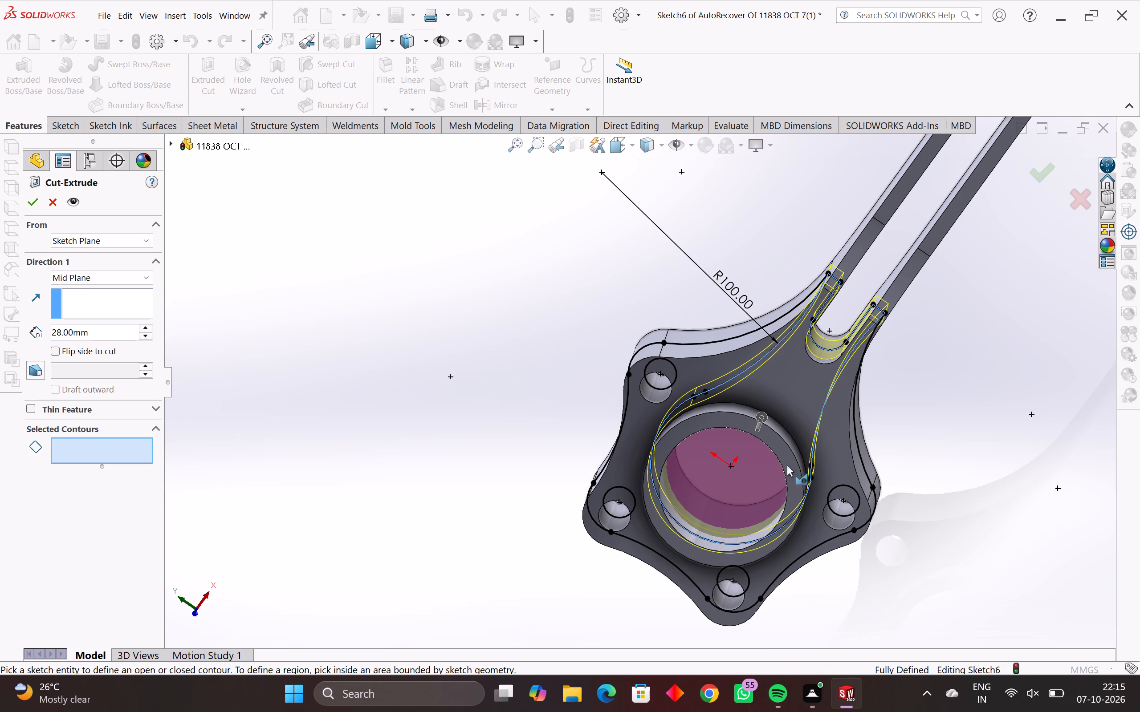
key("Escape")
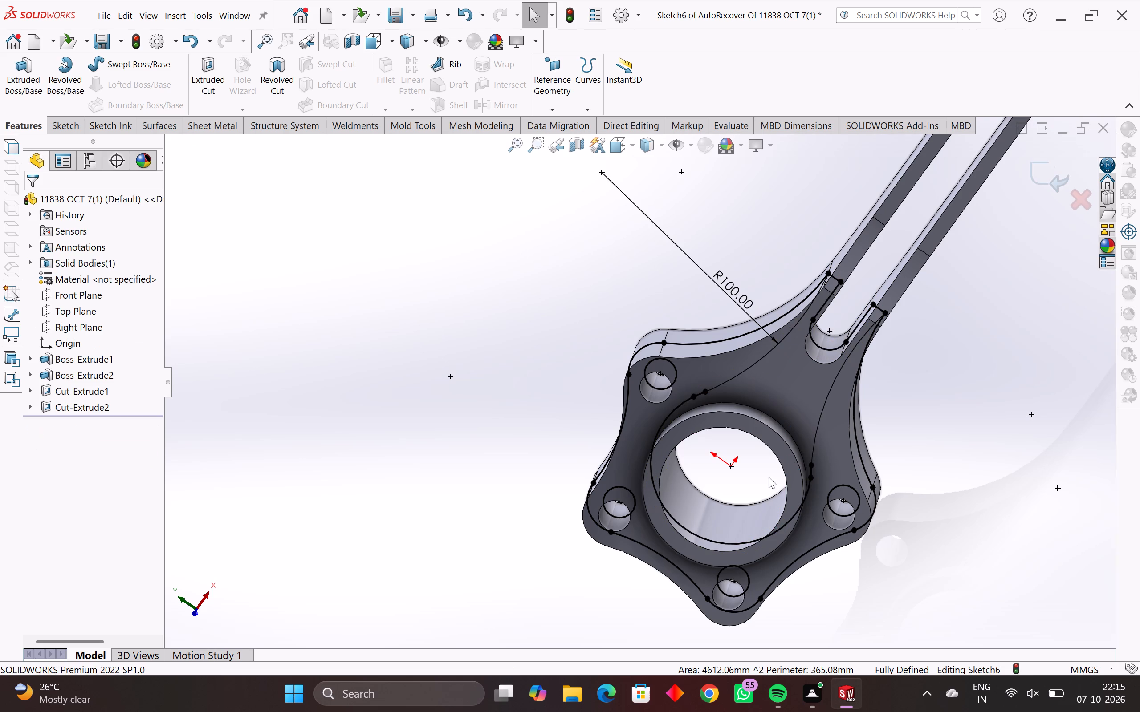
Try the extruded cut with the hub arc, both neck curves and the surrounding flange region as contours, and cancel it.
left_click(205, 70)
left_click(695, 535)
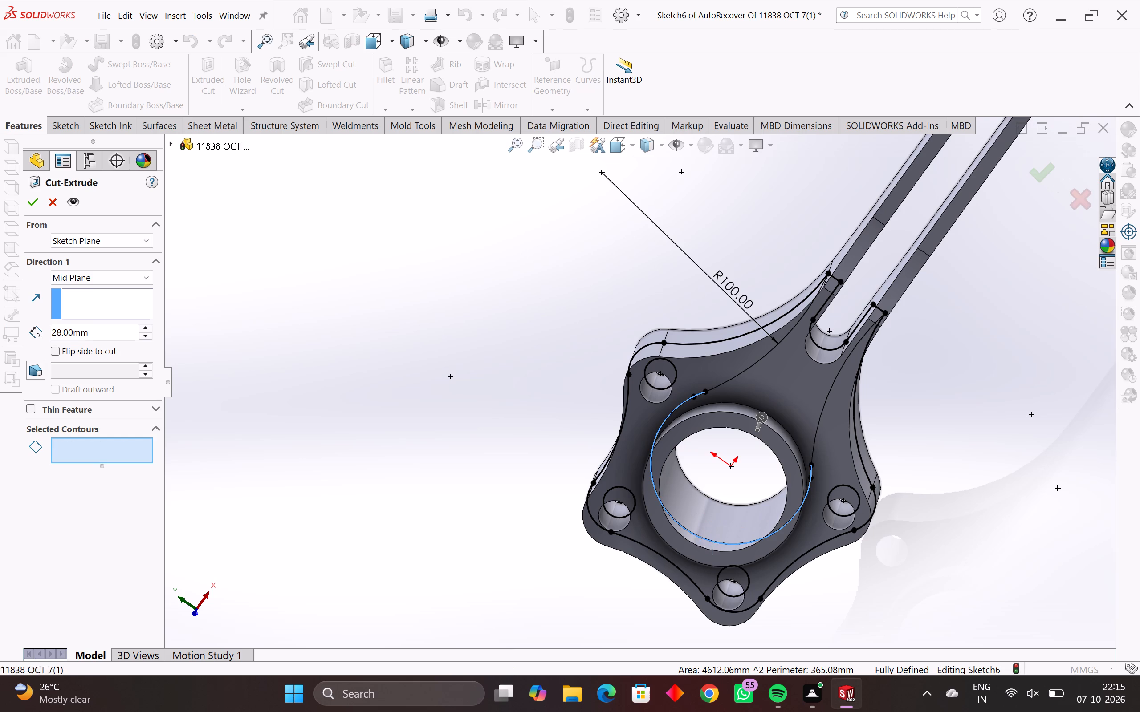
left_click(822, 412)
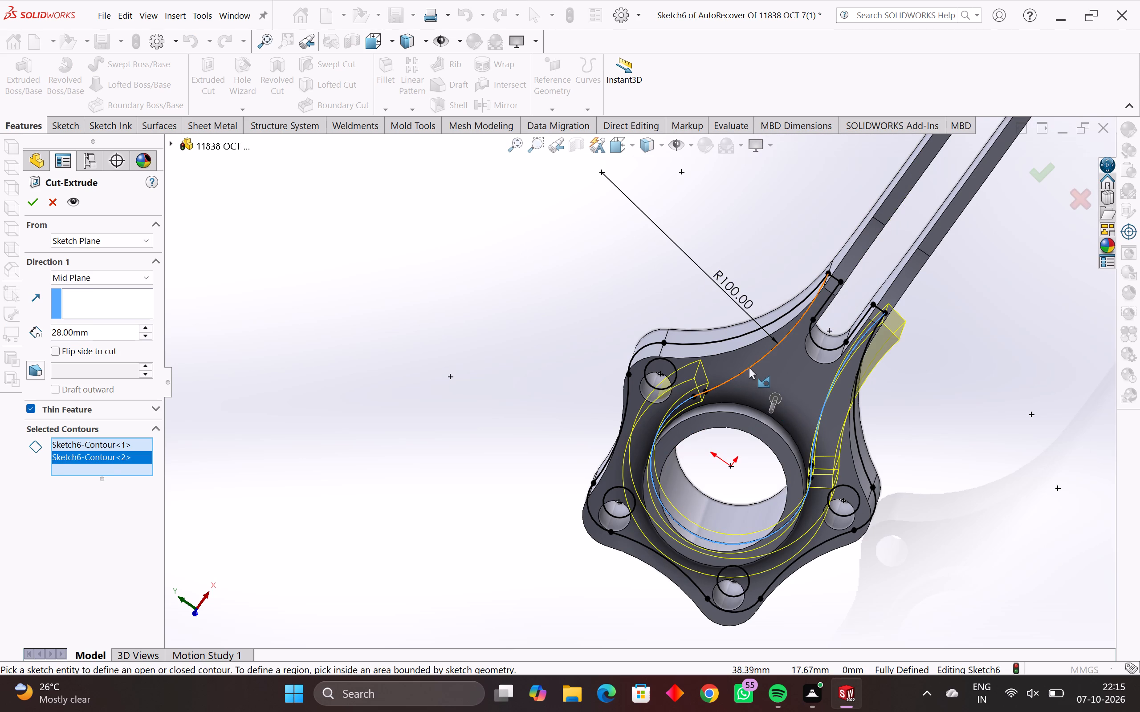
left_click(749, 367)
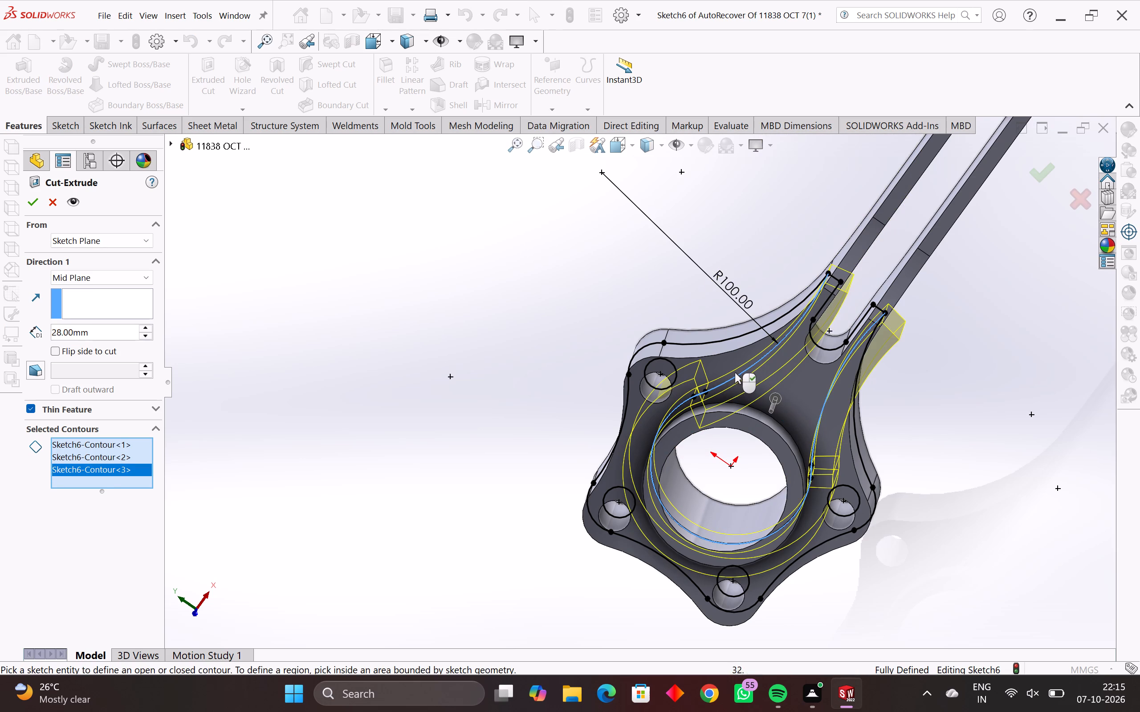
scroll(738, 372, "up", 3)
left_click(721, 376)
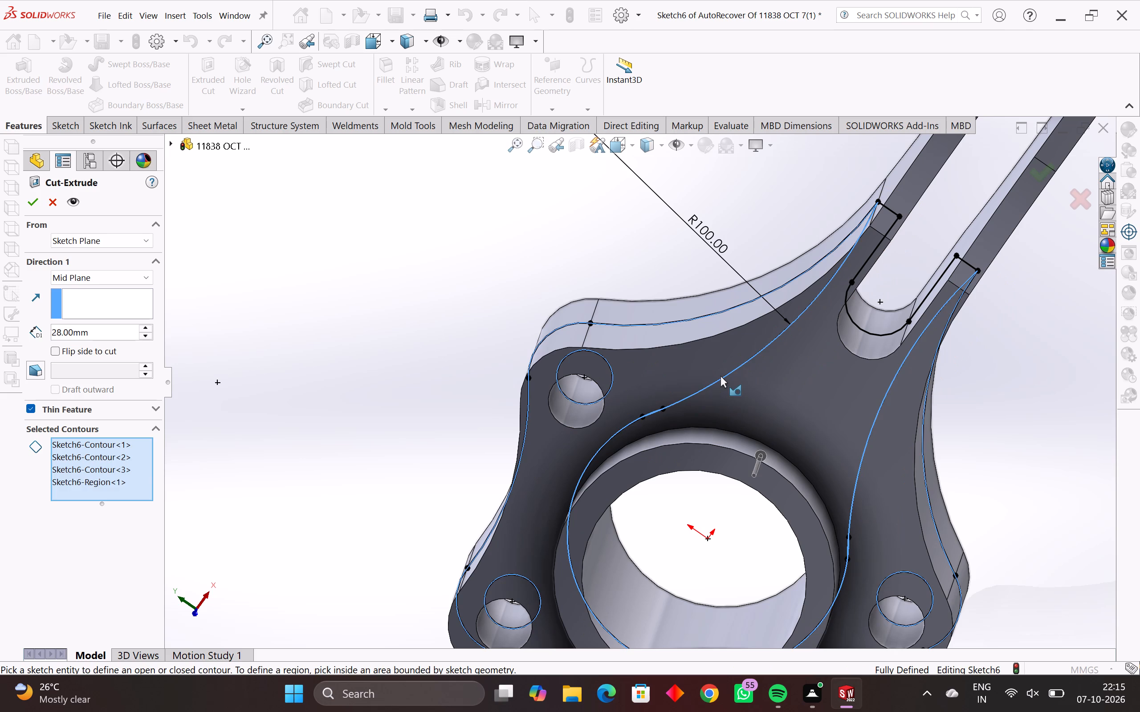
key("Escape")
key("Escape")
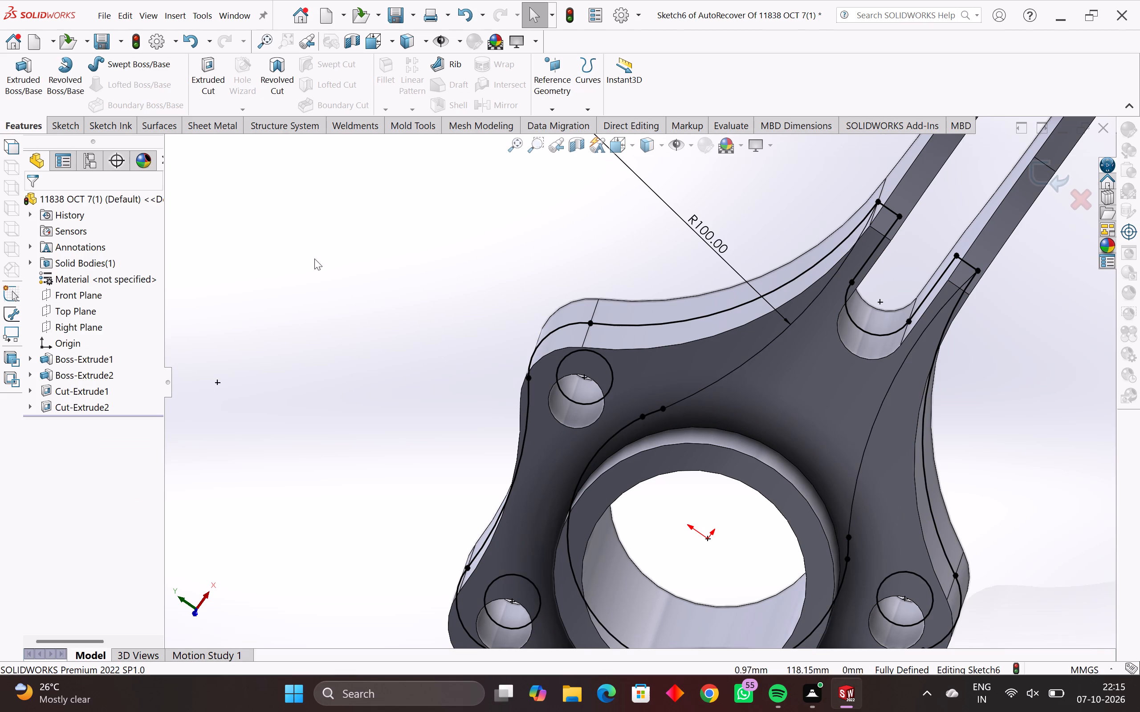
Trim the short leftover hub-circle arc where it overlaps the R100 neck curve.
scroll(612, 401, "up", 3)
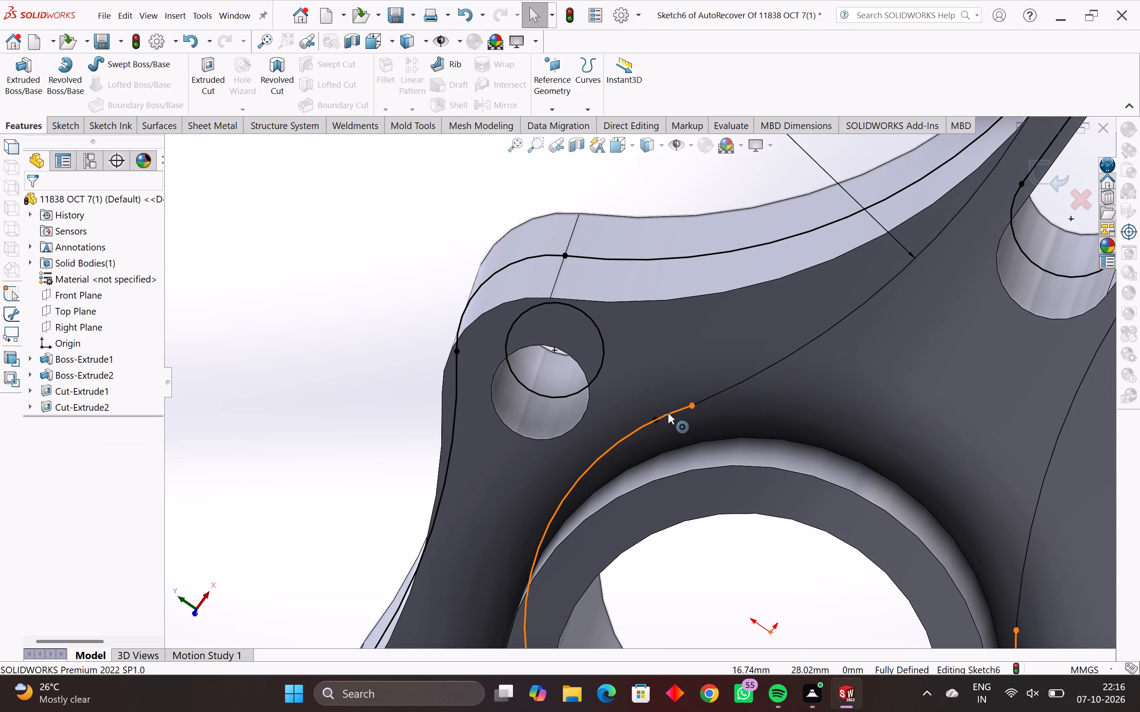
key("Escape")
key("Escape")
key("Escape")
scroll(687, 427, "up", 5)
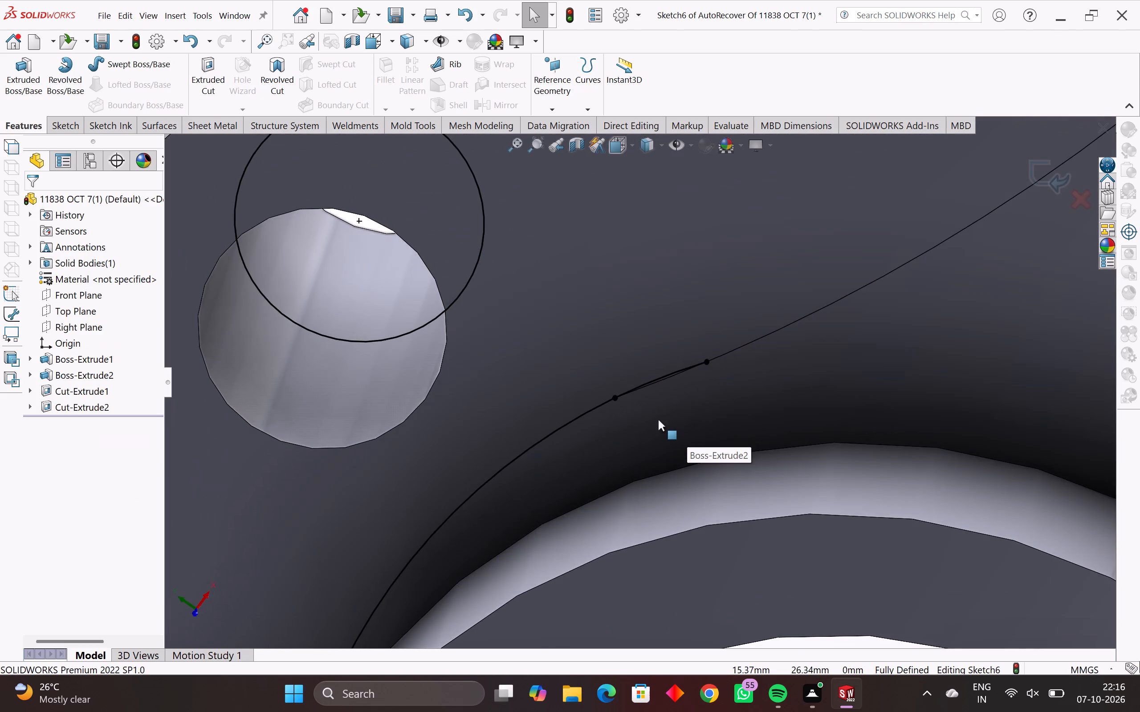
scroll(657, 401, "up", 4)
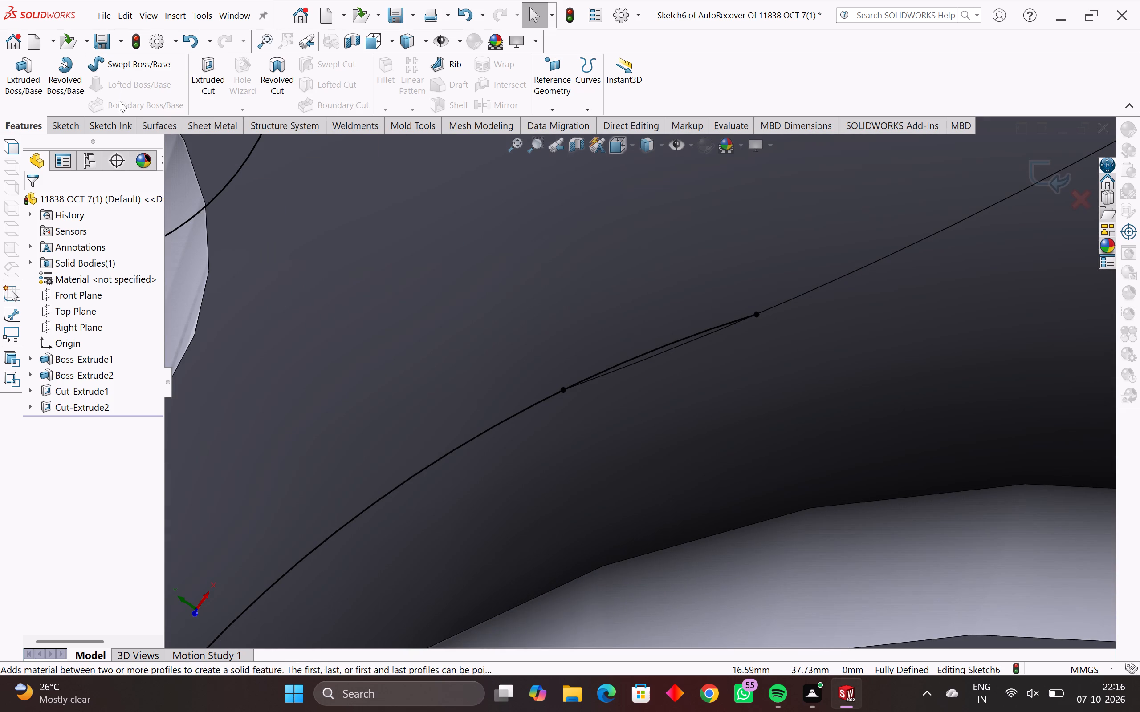
left_click(77, 125)
left_click(201, 65)
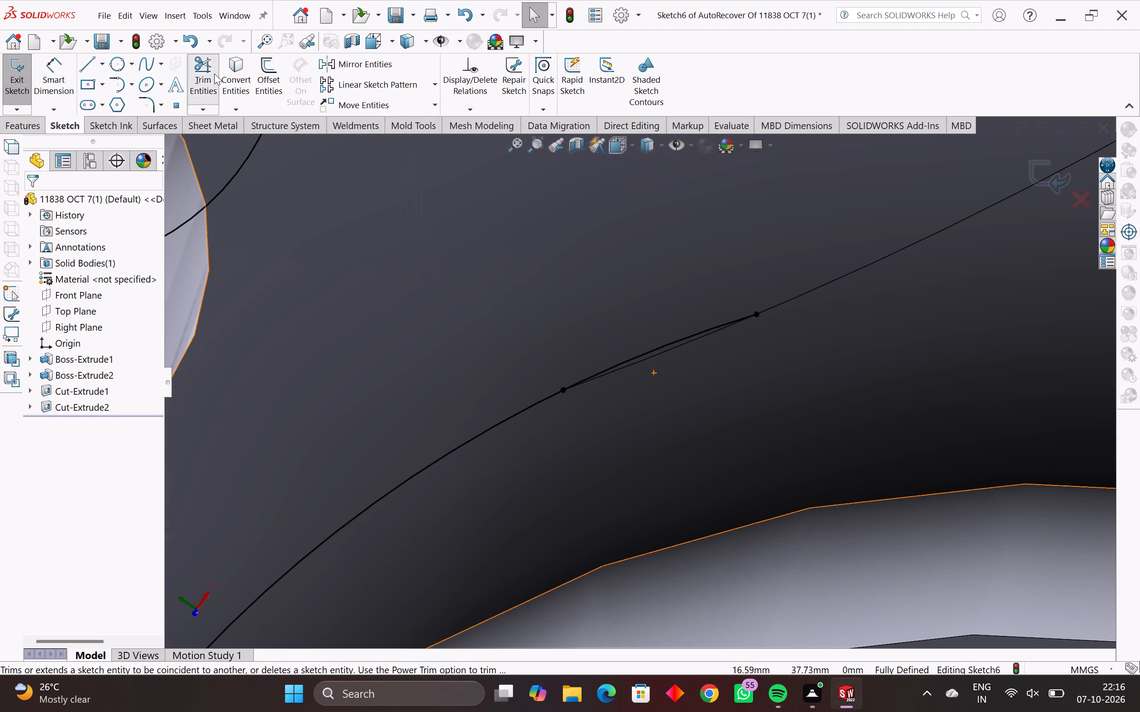
scroll(645, 364, "up", 2)
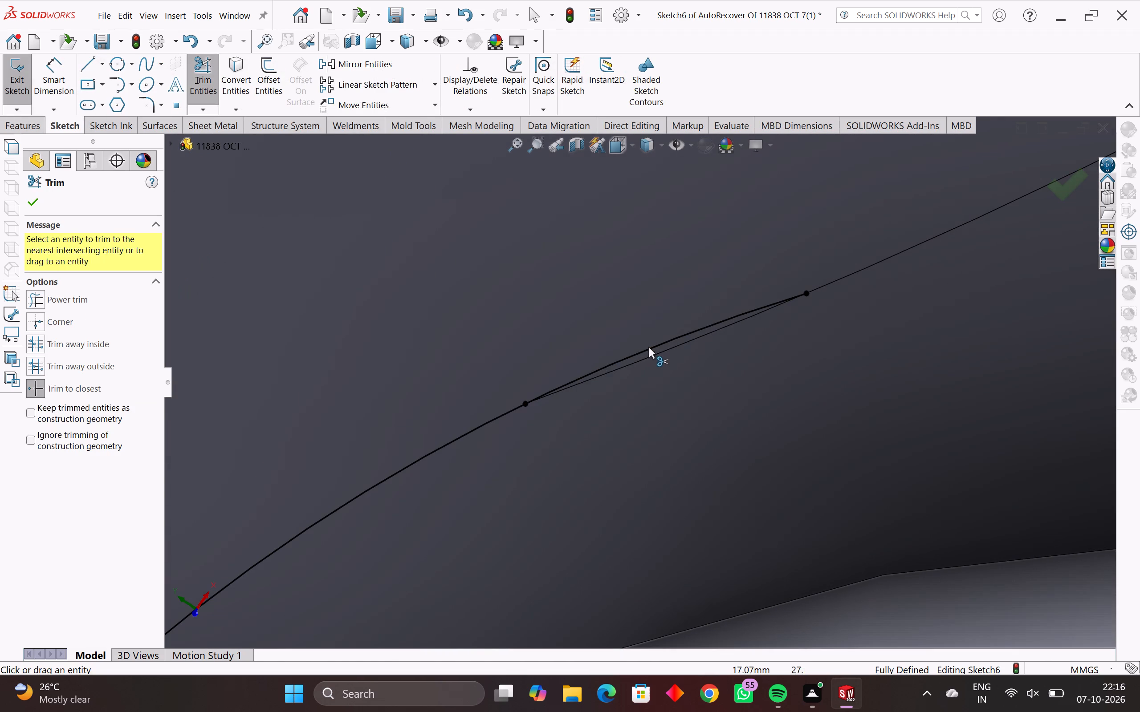
left_click(646, 351)
Trim the short leftover hub-circle arc where it overlaps the other neck curve, and finish trimming.
scroll(650, 357, "down", 4)
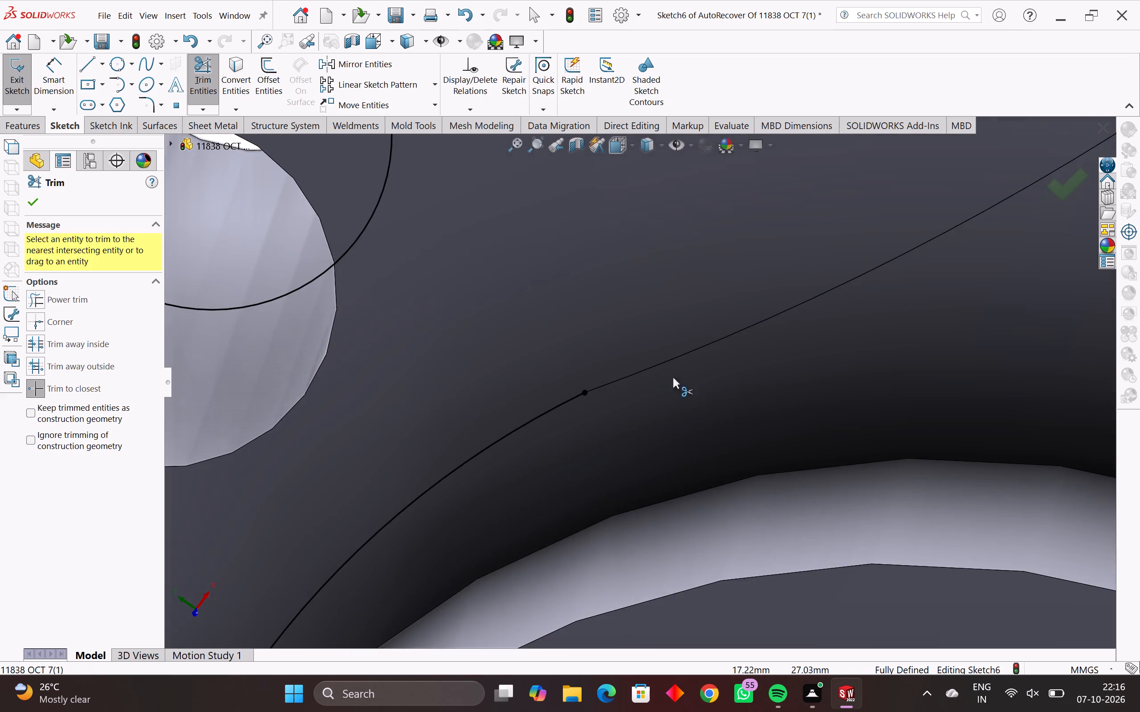
scroll(673, 377, "down", 5)
scroll(775, 409, "down", 1)
scroll(955, 623, "up", 4)
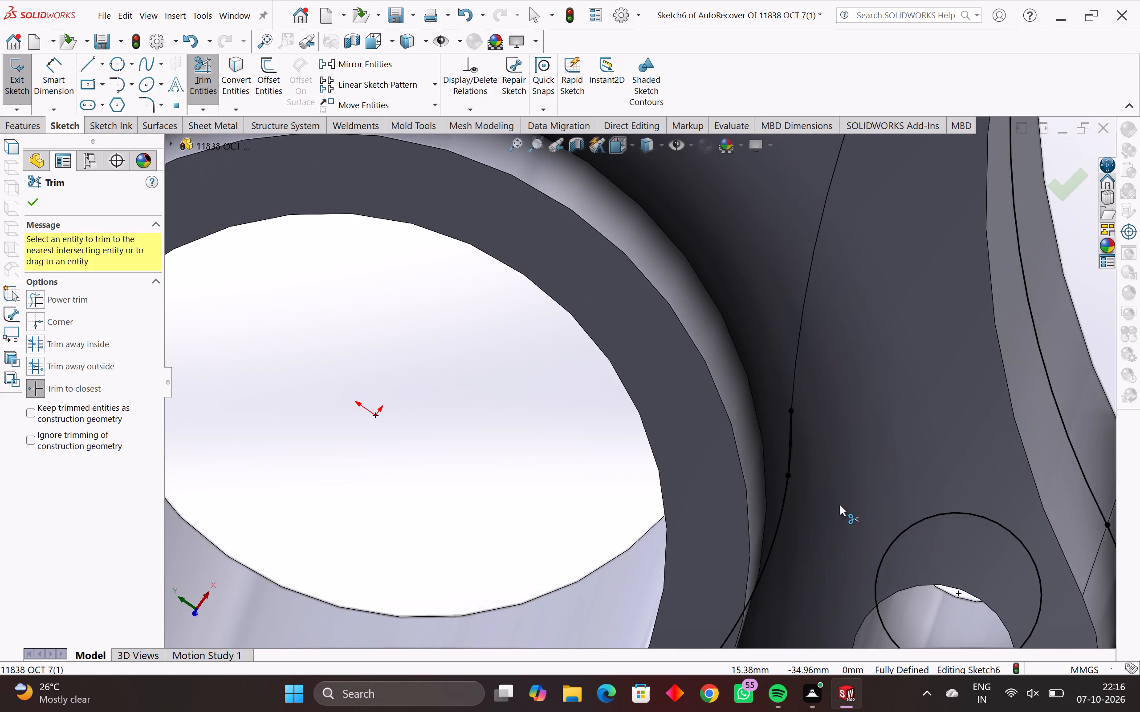
scroll(818, 481, "up", 4)
scroll(741, 419, "up", 7)
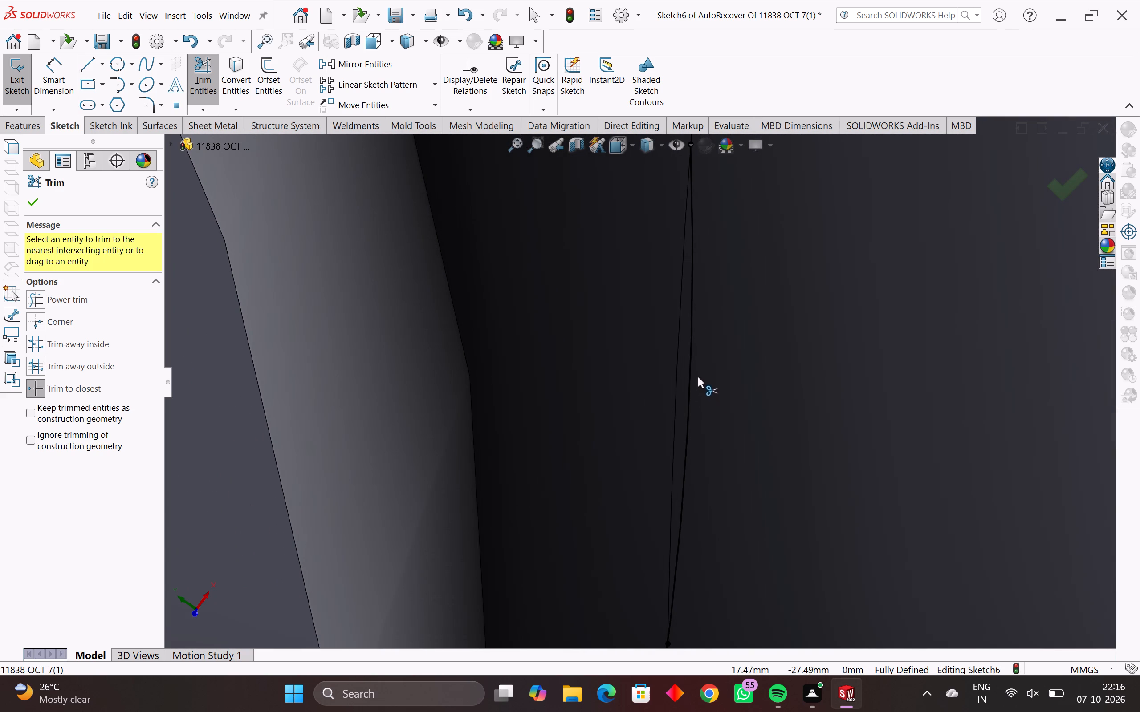
left_click(692, 368)
scroll(692, 368, "down", 11)
scroll(635, 373, "down", 5)
scroll(533, 293, "down", 3)
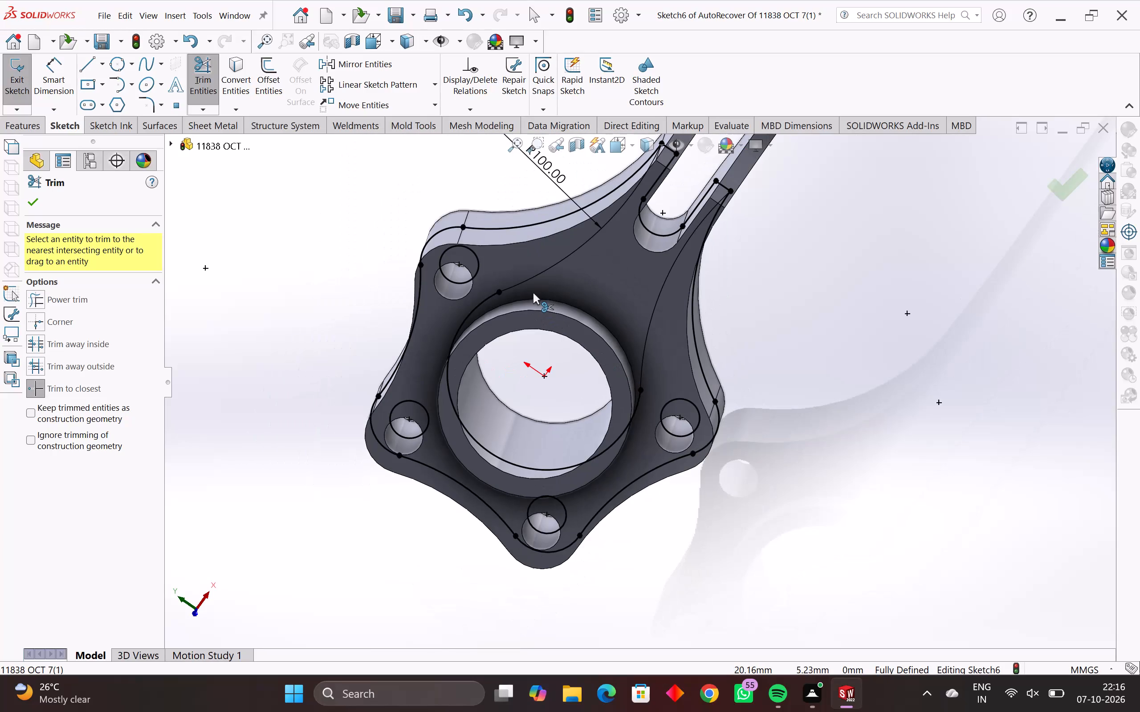
scroll(674, 216, "up", 7)
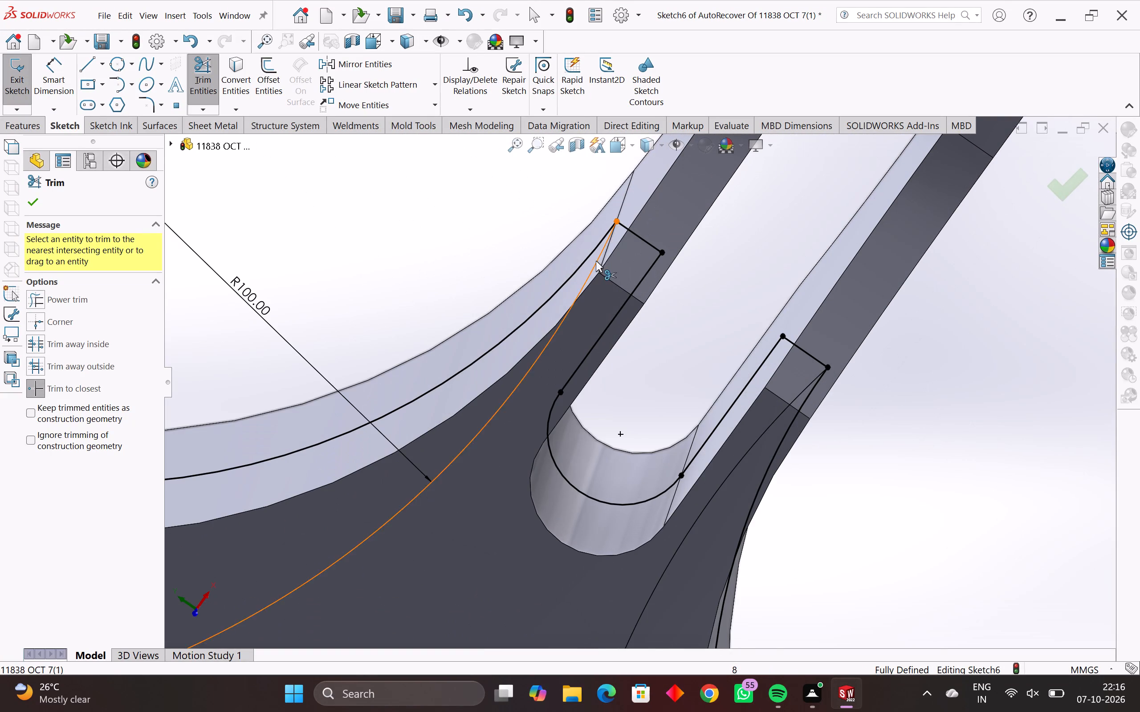
key("Escape")
key("Escape")
scroll(574, 269, "down", 7)
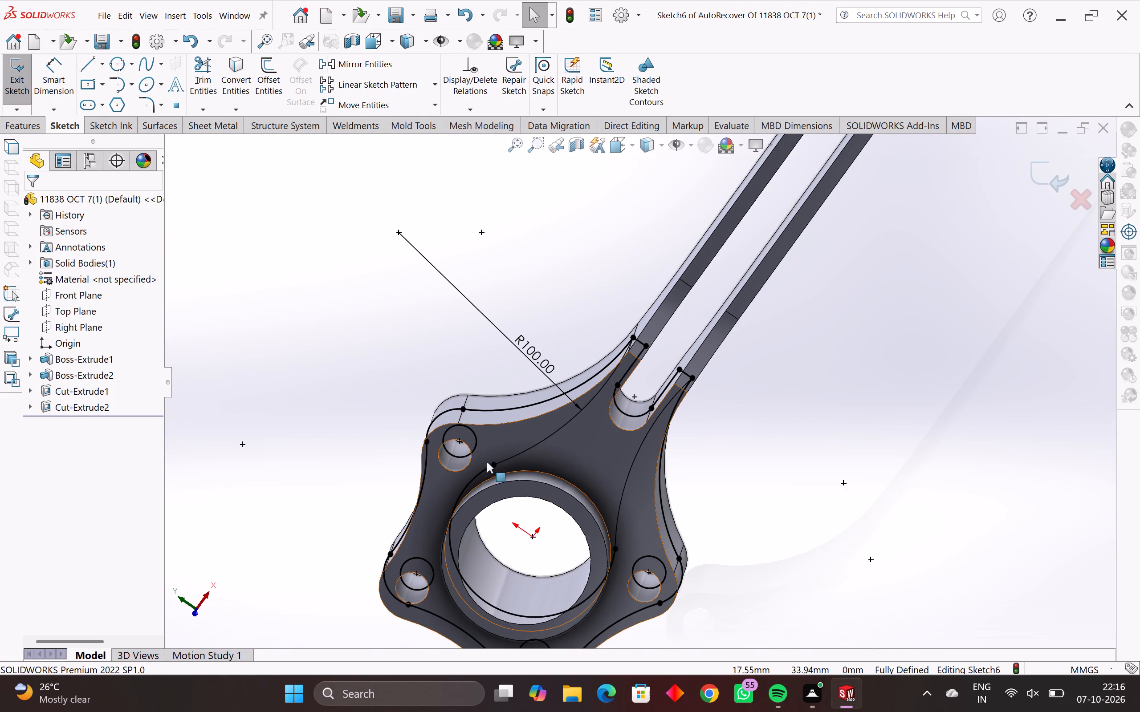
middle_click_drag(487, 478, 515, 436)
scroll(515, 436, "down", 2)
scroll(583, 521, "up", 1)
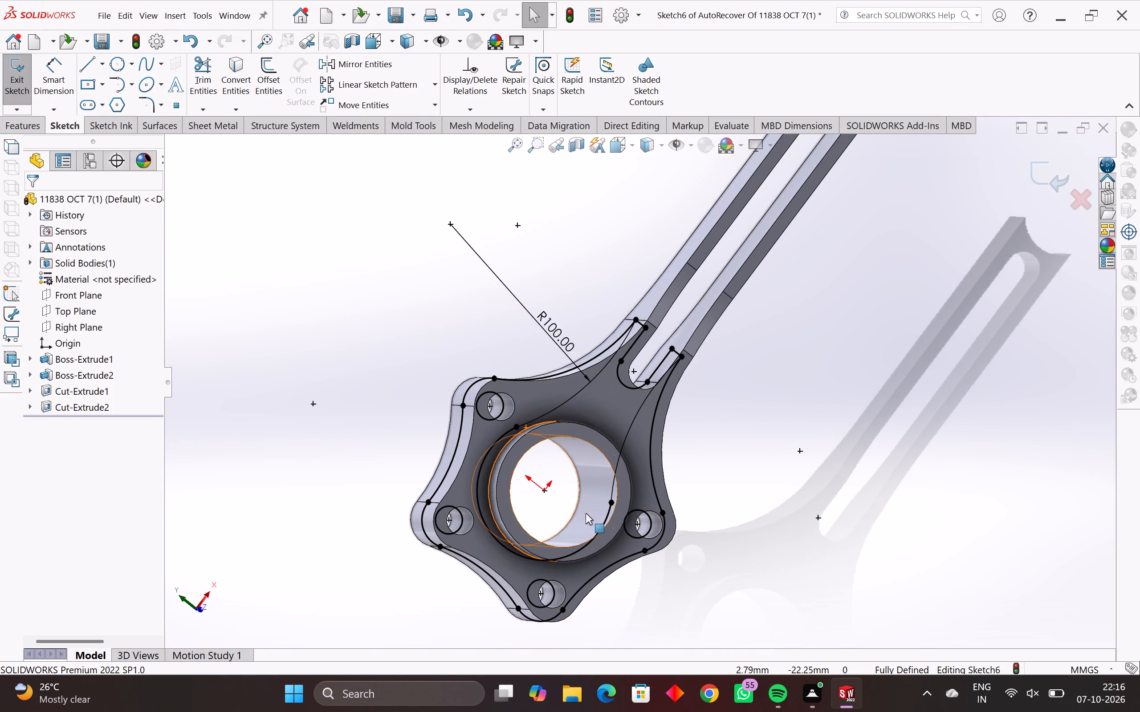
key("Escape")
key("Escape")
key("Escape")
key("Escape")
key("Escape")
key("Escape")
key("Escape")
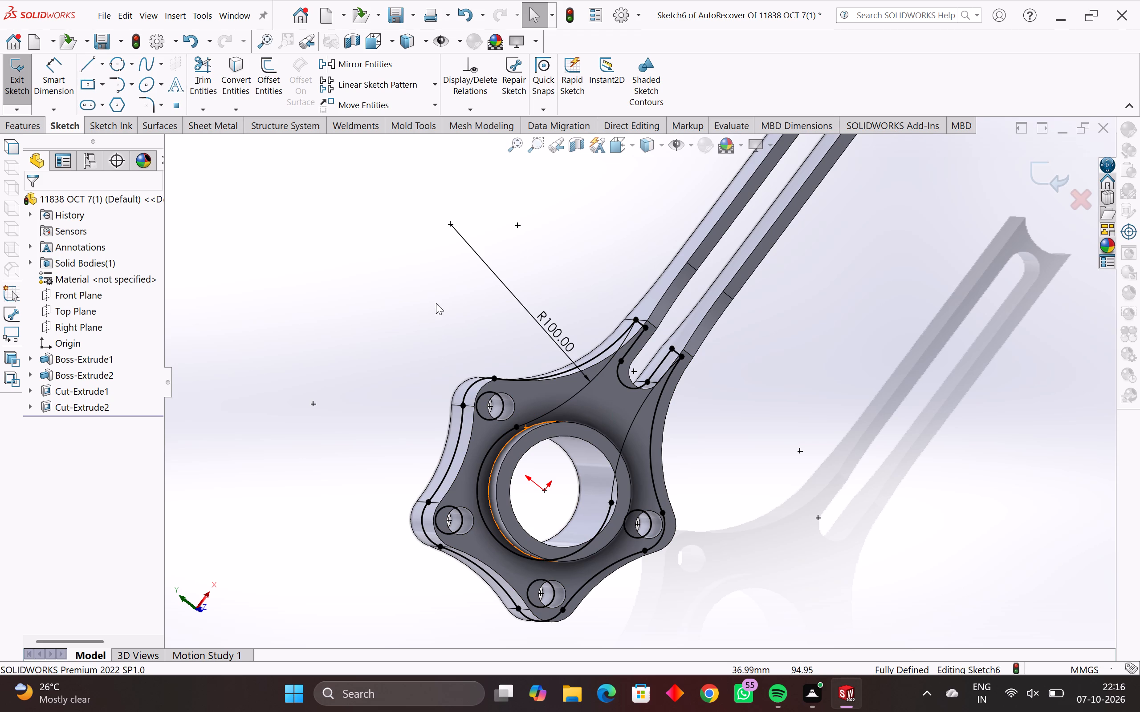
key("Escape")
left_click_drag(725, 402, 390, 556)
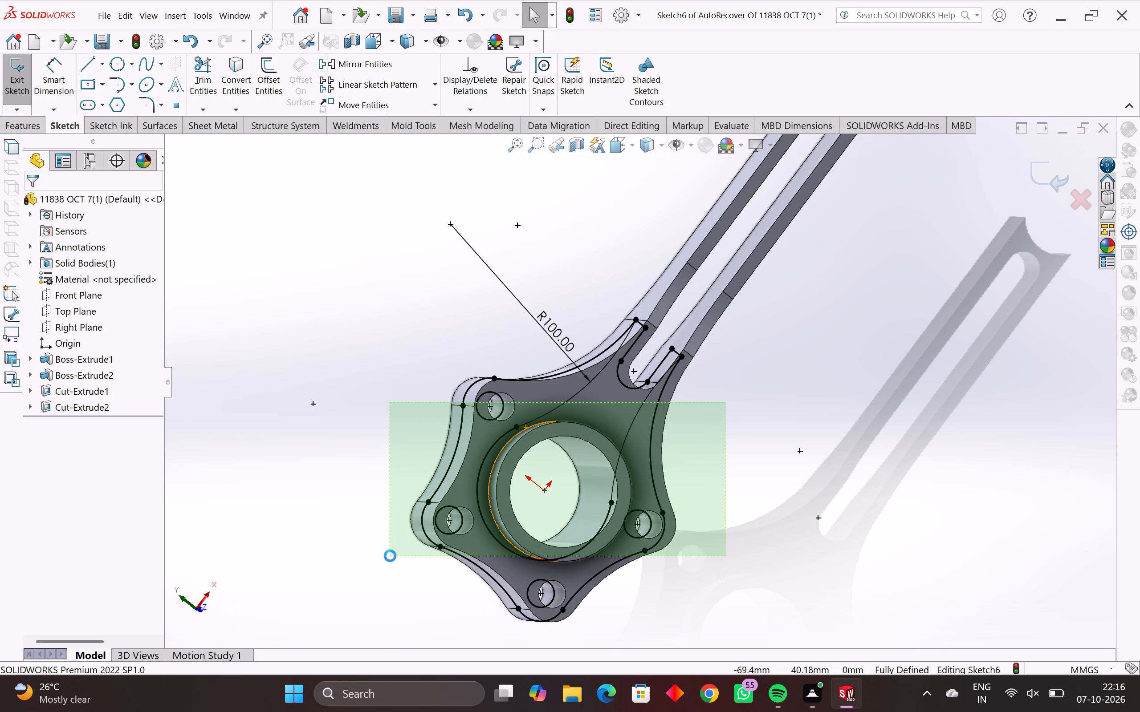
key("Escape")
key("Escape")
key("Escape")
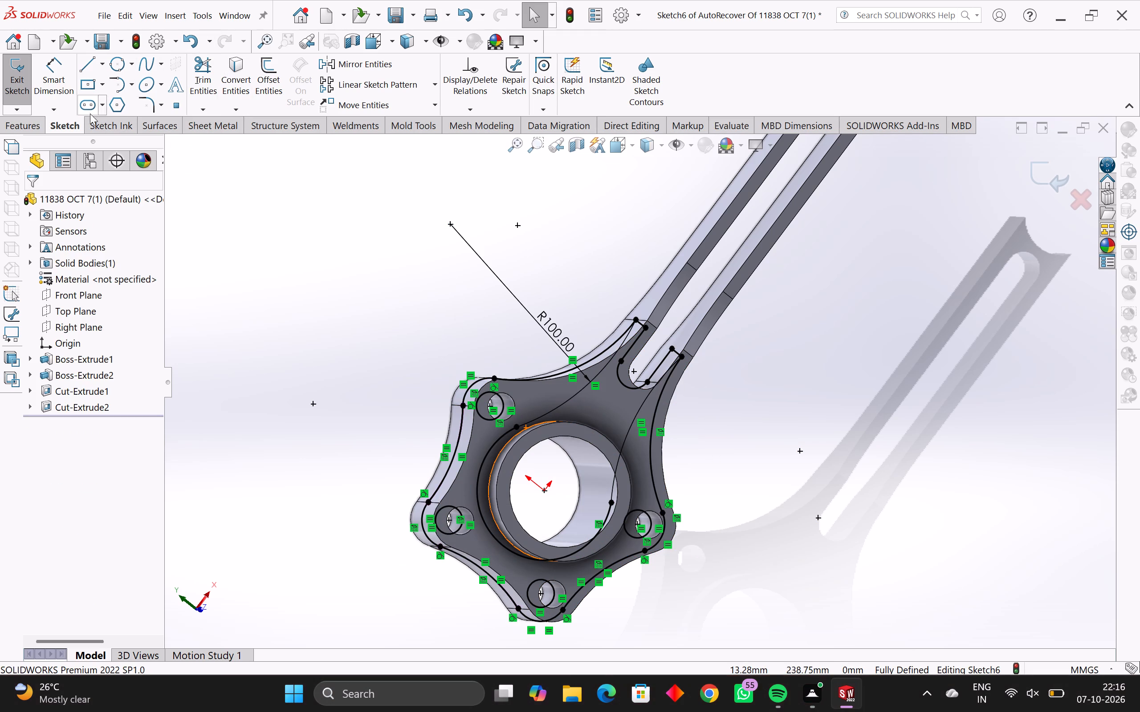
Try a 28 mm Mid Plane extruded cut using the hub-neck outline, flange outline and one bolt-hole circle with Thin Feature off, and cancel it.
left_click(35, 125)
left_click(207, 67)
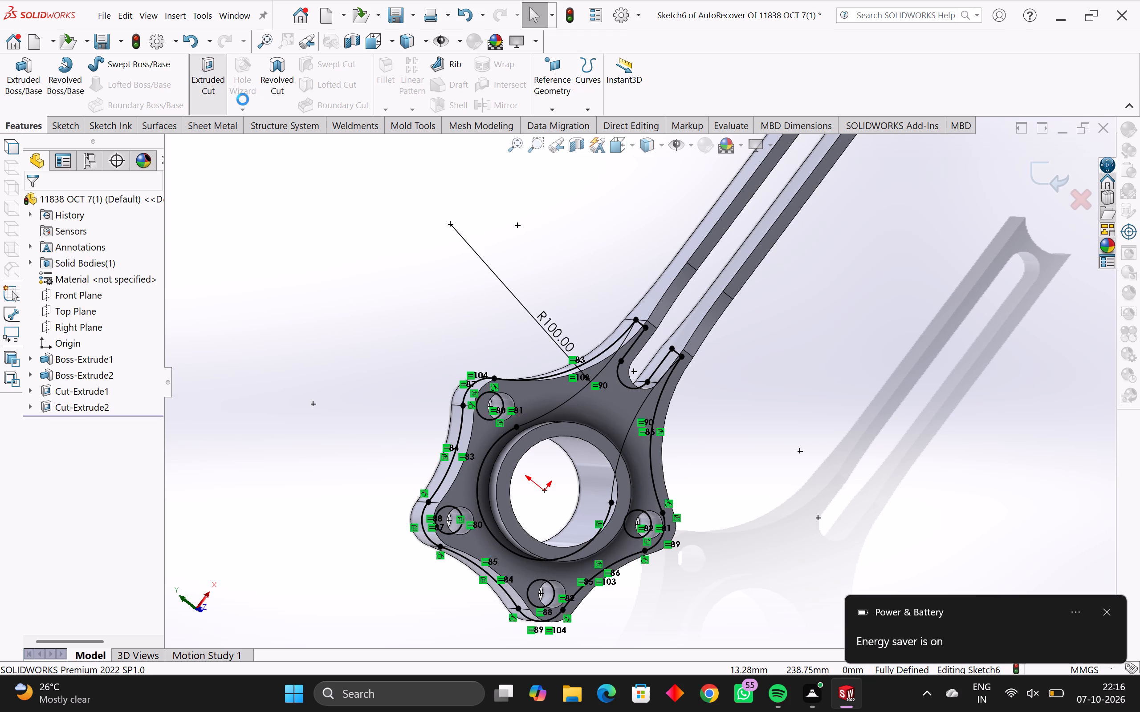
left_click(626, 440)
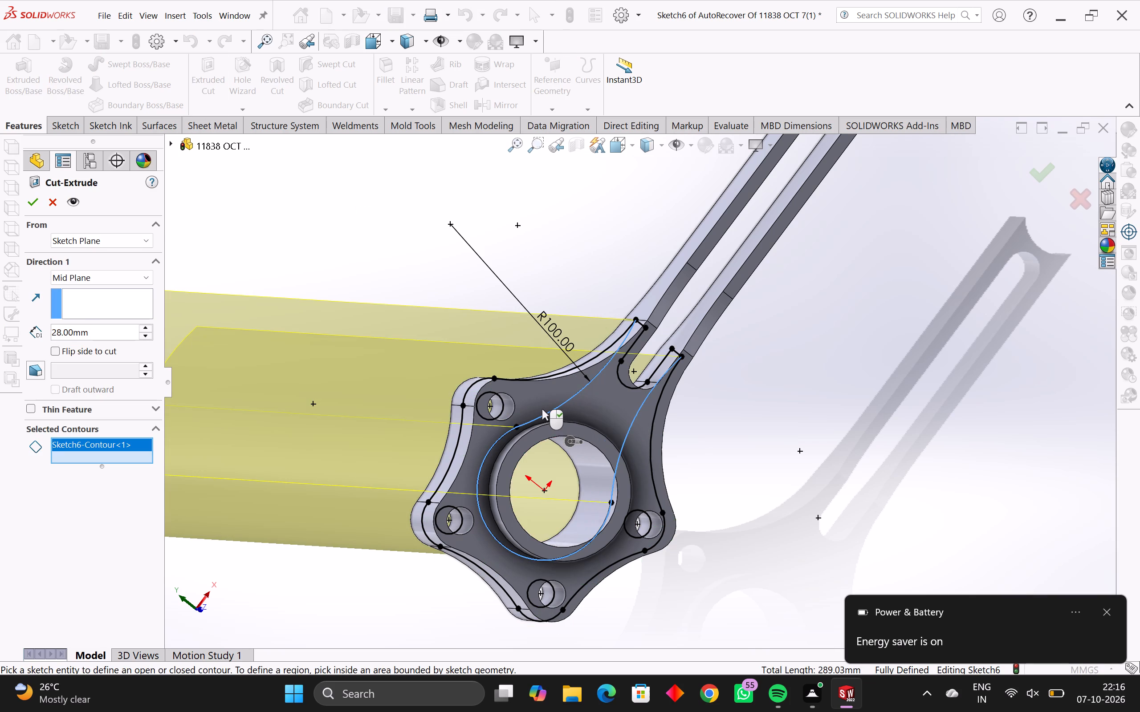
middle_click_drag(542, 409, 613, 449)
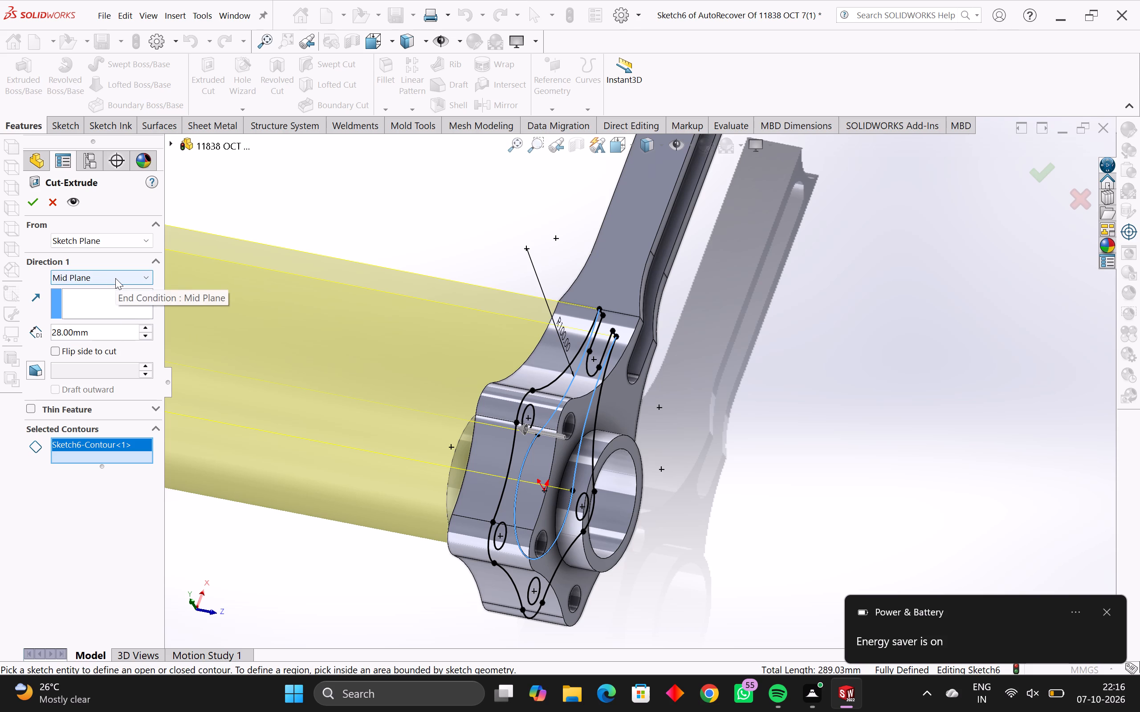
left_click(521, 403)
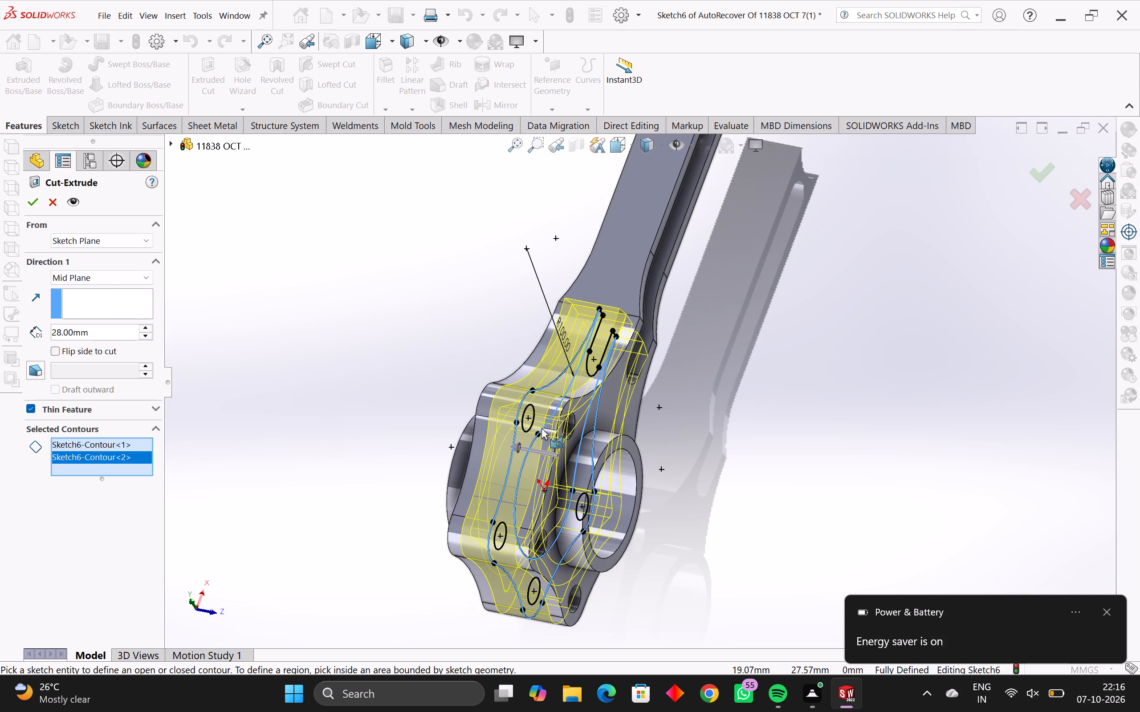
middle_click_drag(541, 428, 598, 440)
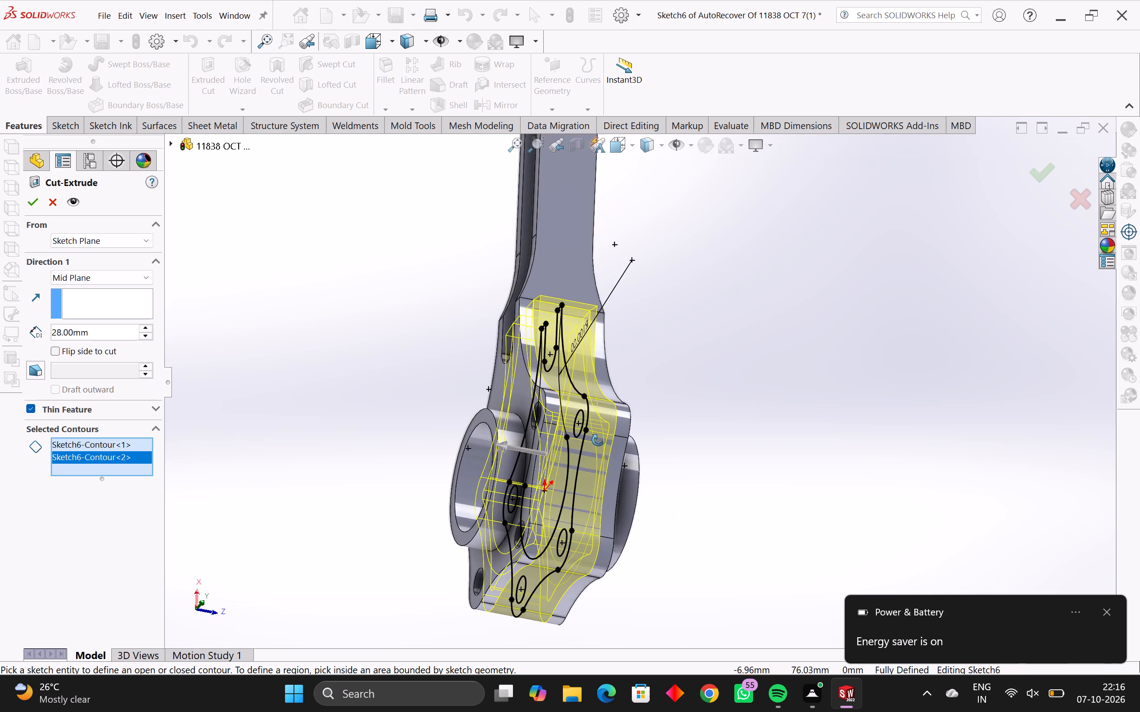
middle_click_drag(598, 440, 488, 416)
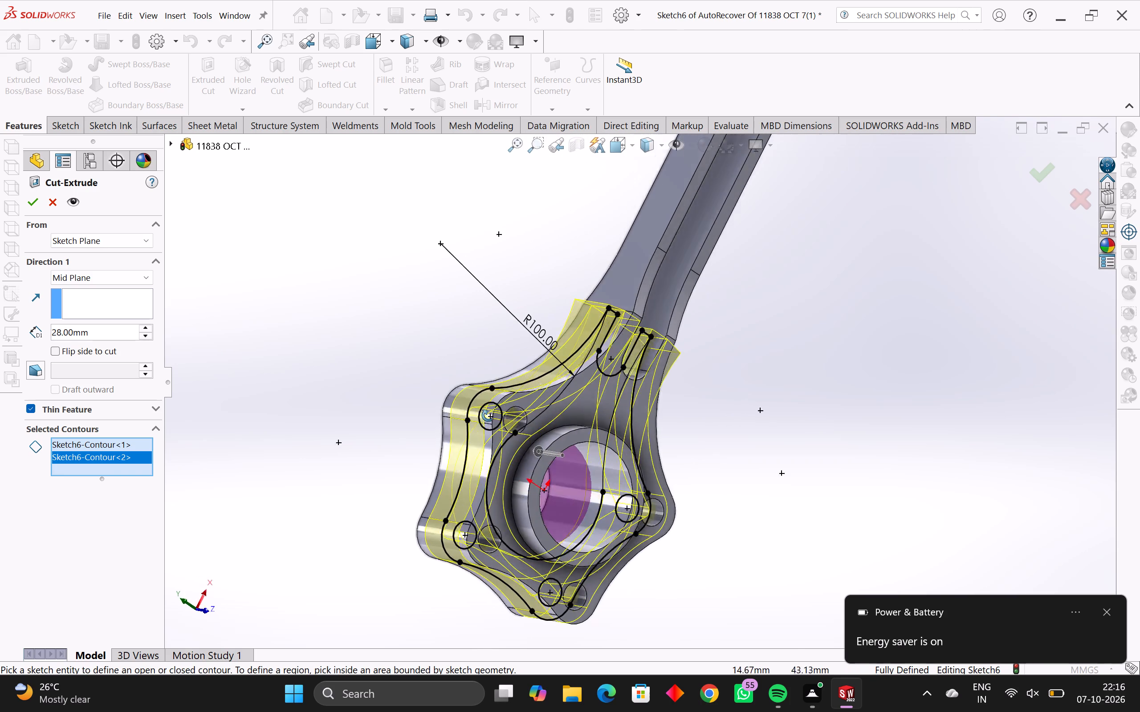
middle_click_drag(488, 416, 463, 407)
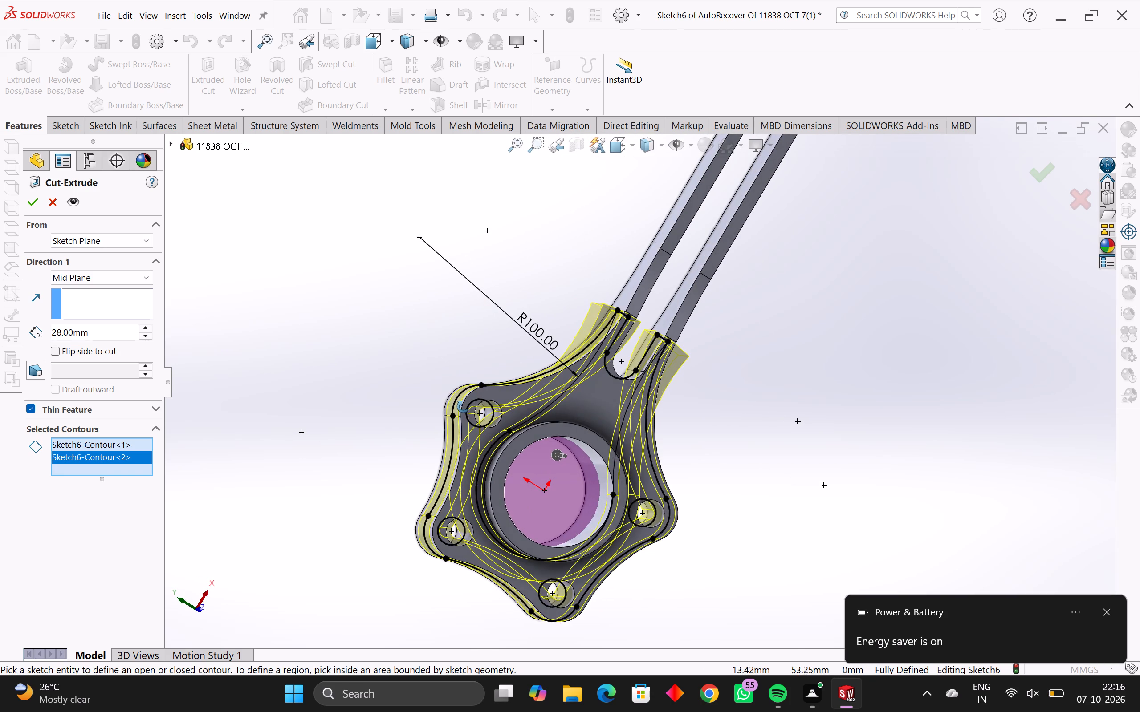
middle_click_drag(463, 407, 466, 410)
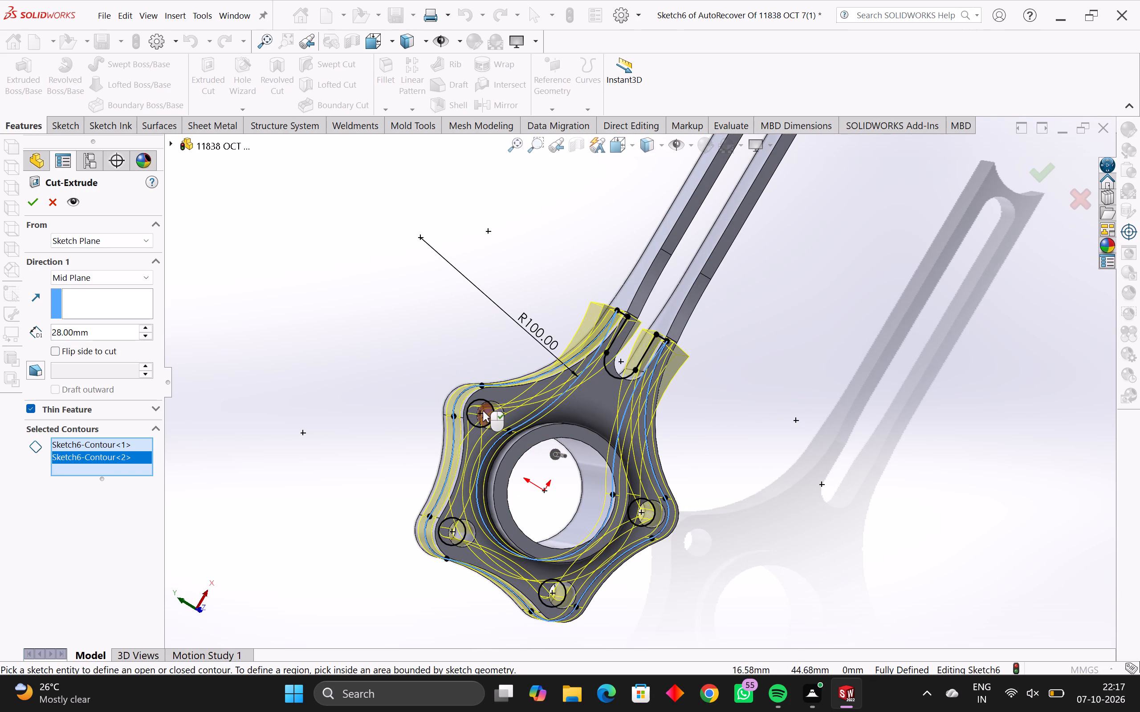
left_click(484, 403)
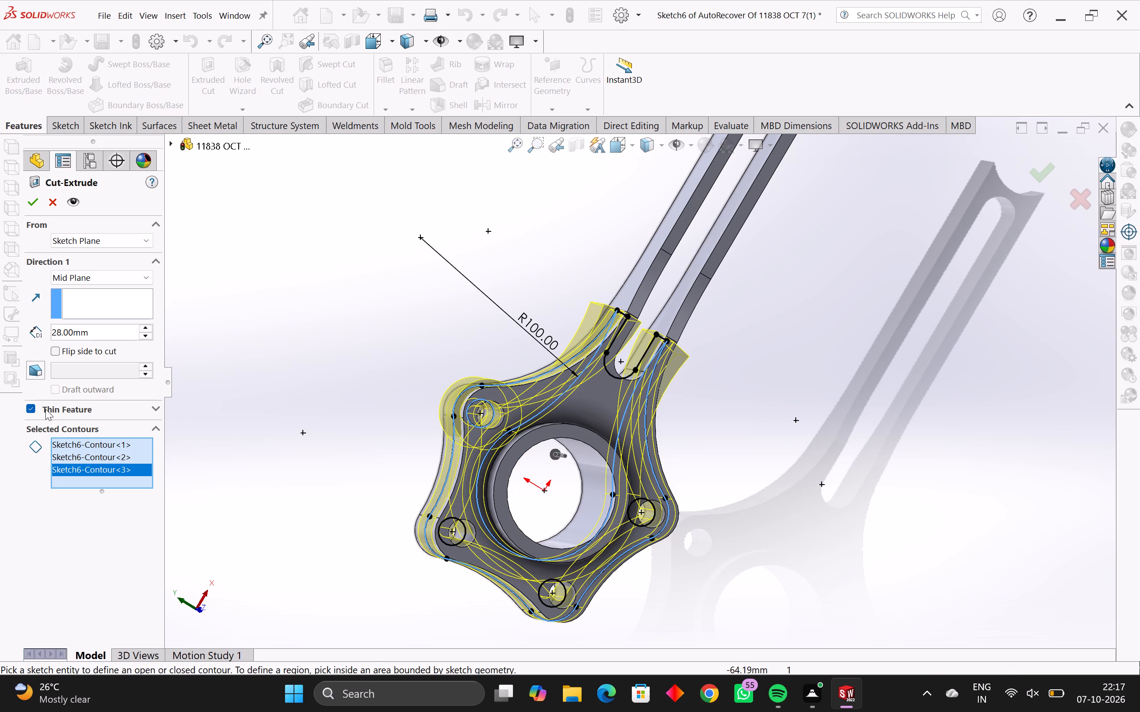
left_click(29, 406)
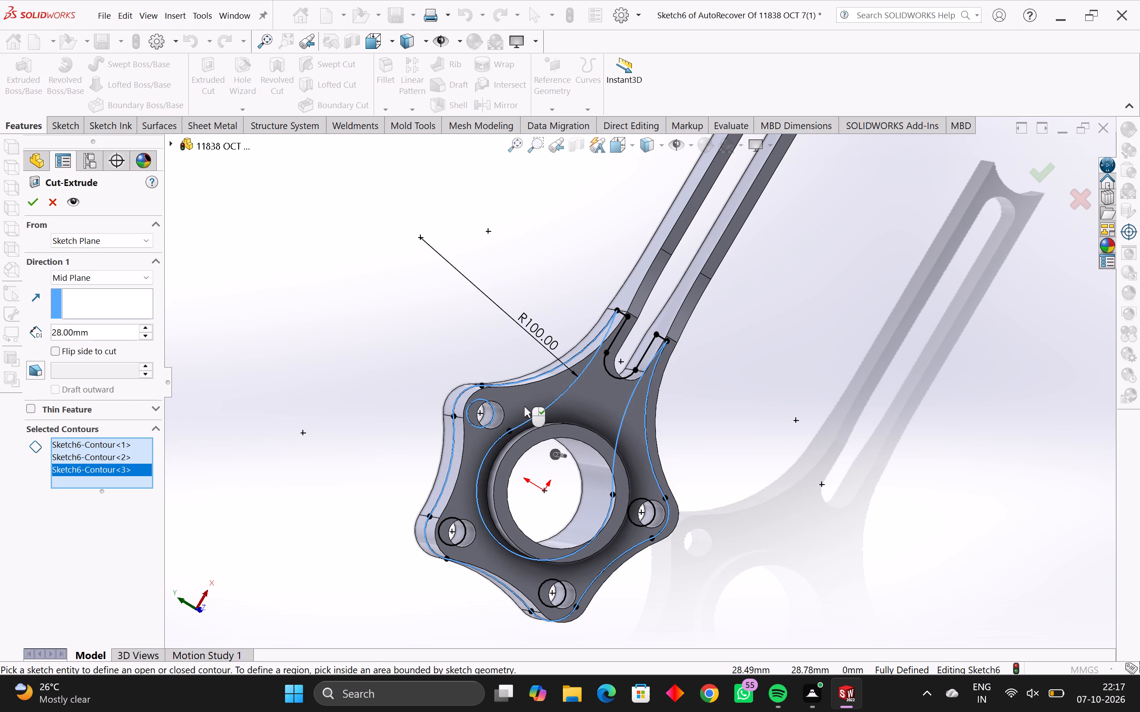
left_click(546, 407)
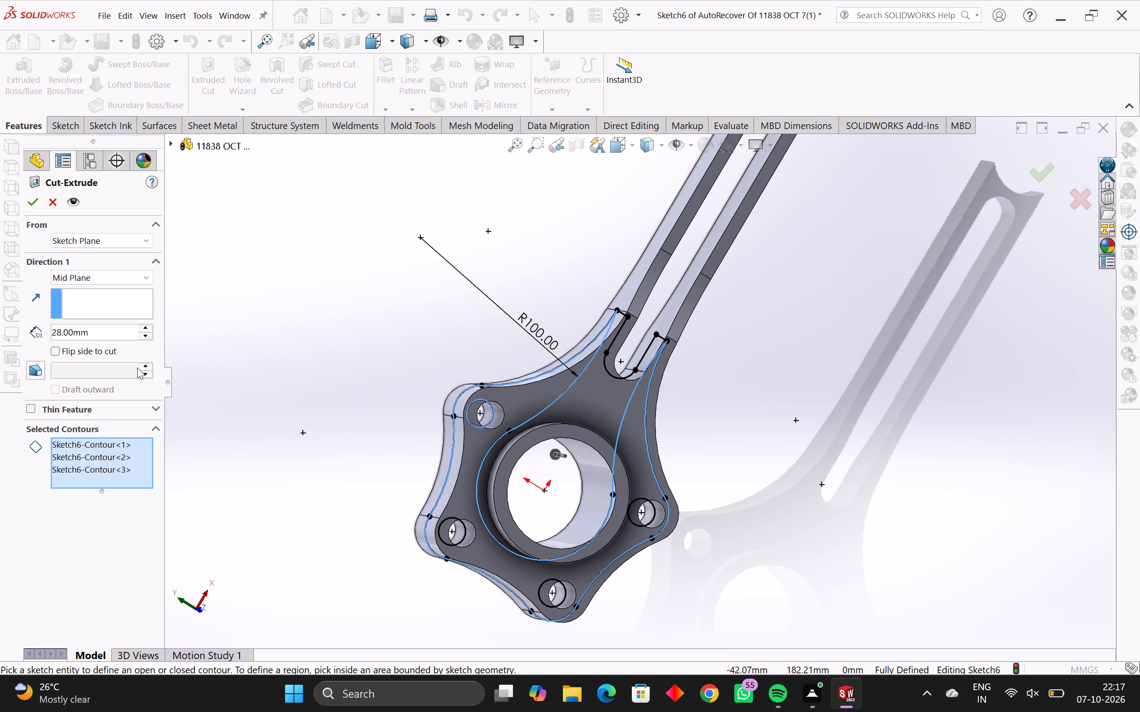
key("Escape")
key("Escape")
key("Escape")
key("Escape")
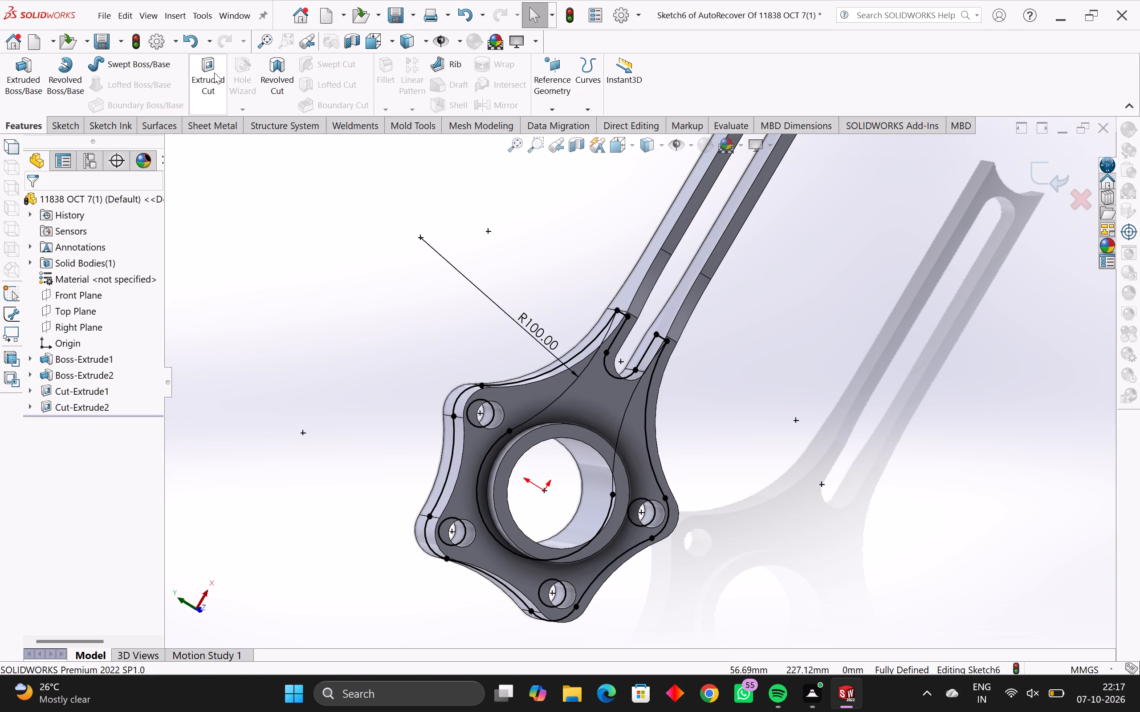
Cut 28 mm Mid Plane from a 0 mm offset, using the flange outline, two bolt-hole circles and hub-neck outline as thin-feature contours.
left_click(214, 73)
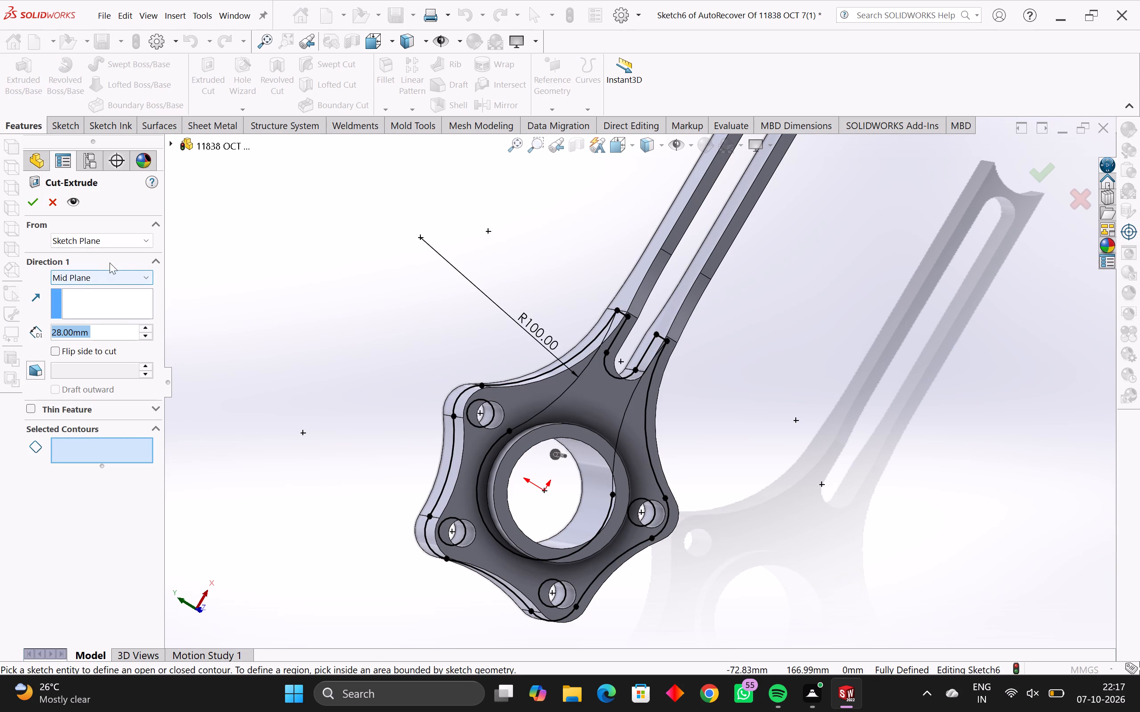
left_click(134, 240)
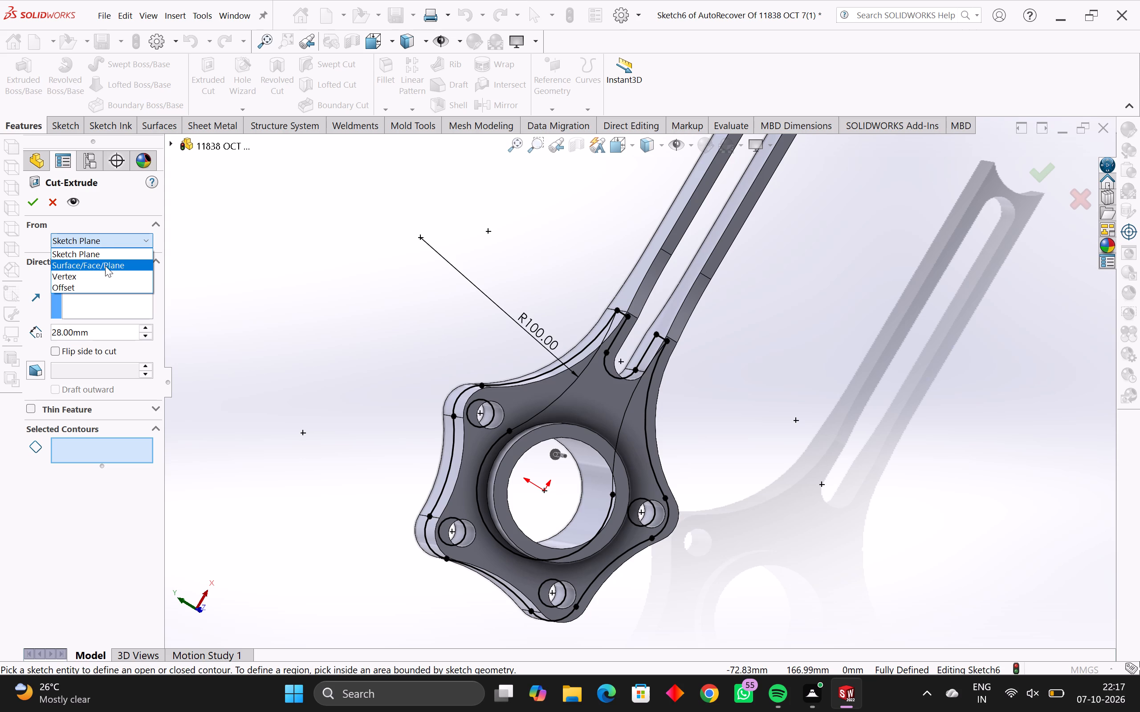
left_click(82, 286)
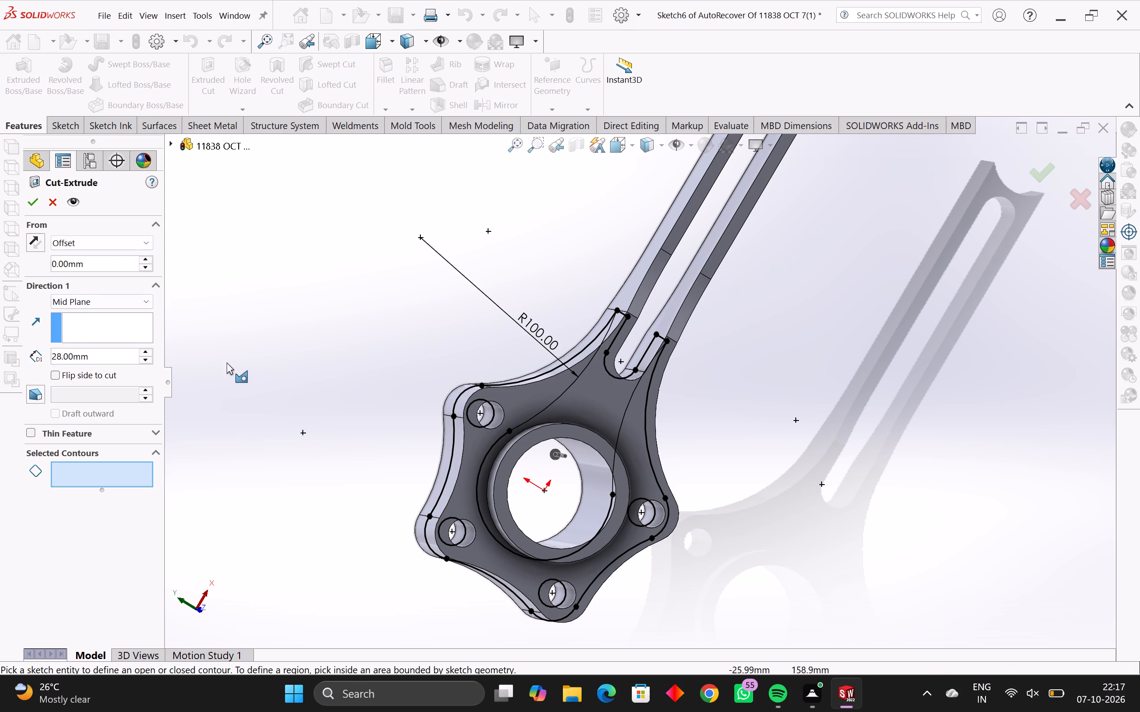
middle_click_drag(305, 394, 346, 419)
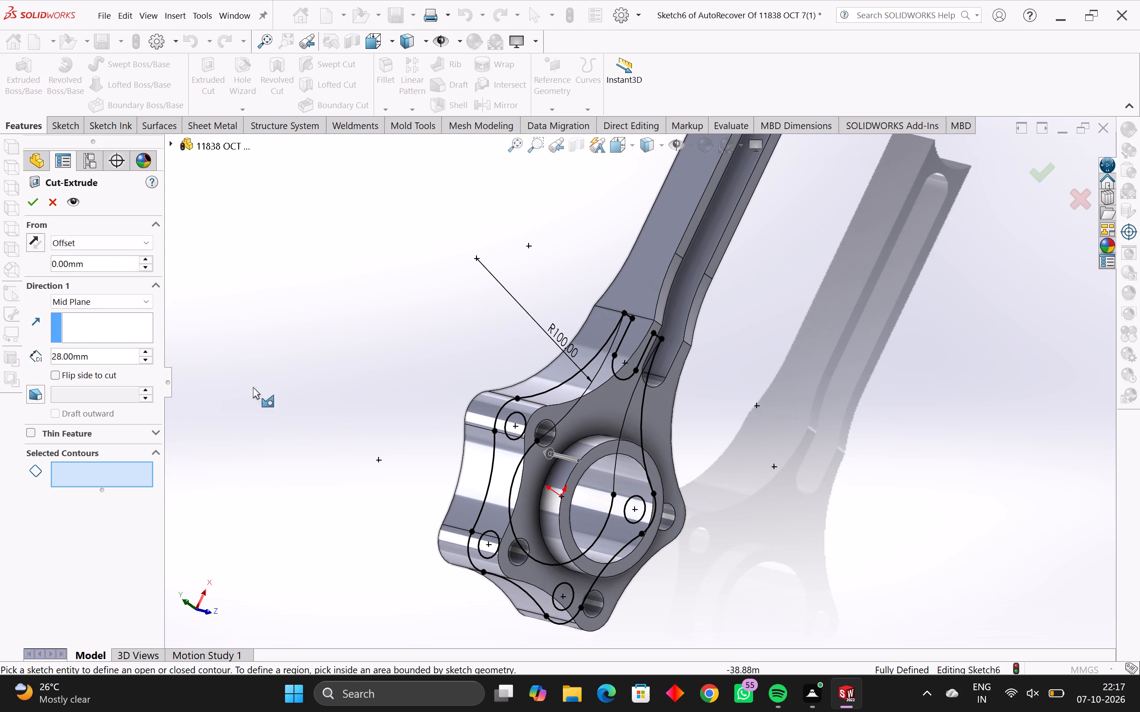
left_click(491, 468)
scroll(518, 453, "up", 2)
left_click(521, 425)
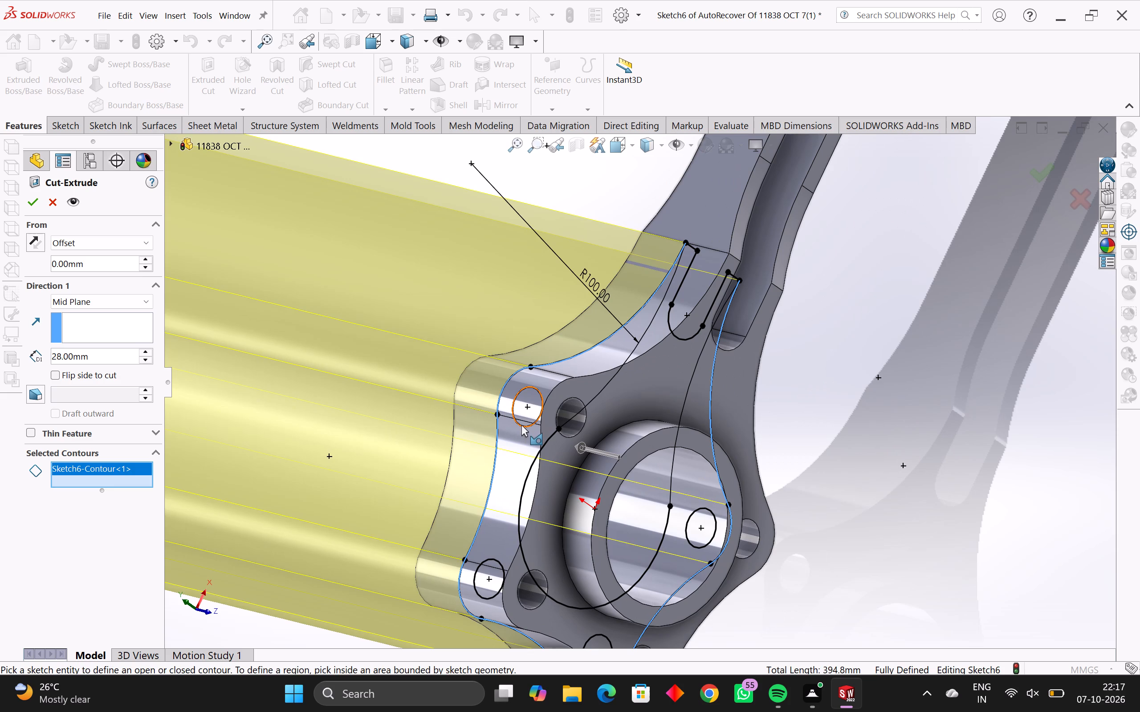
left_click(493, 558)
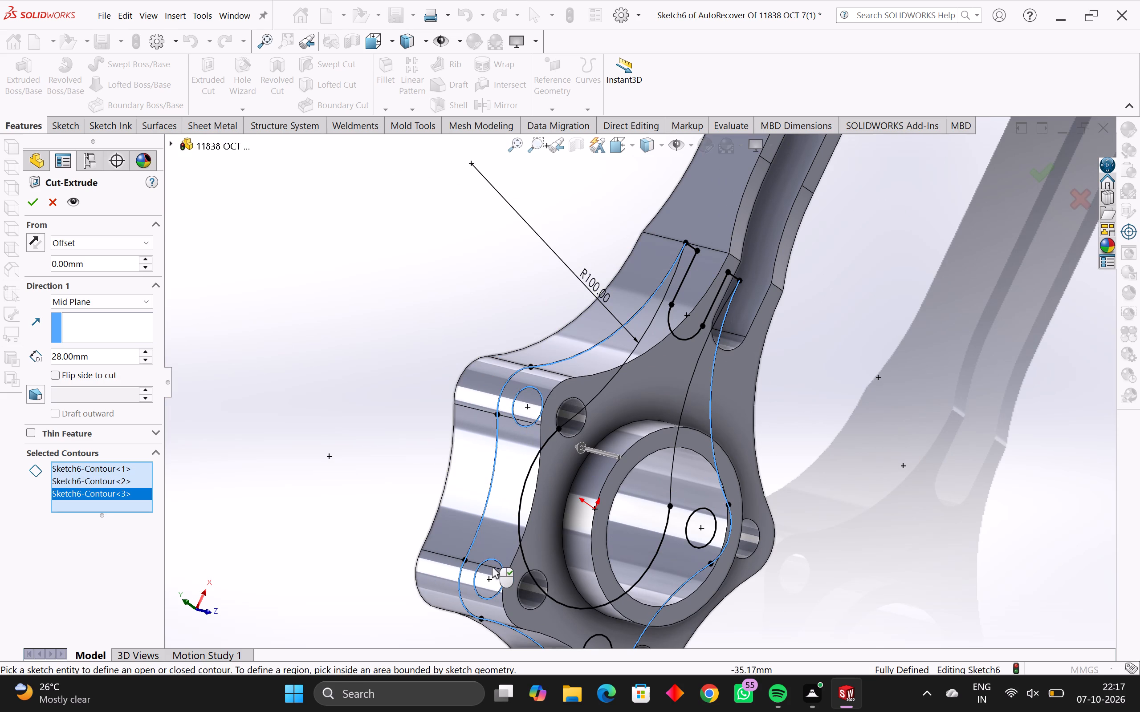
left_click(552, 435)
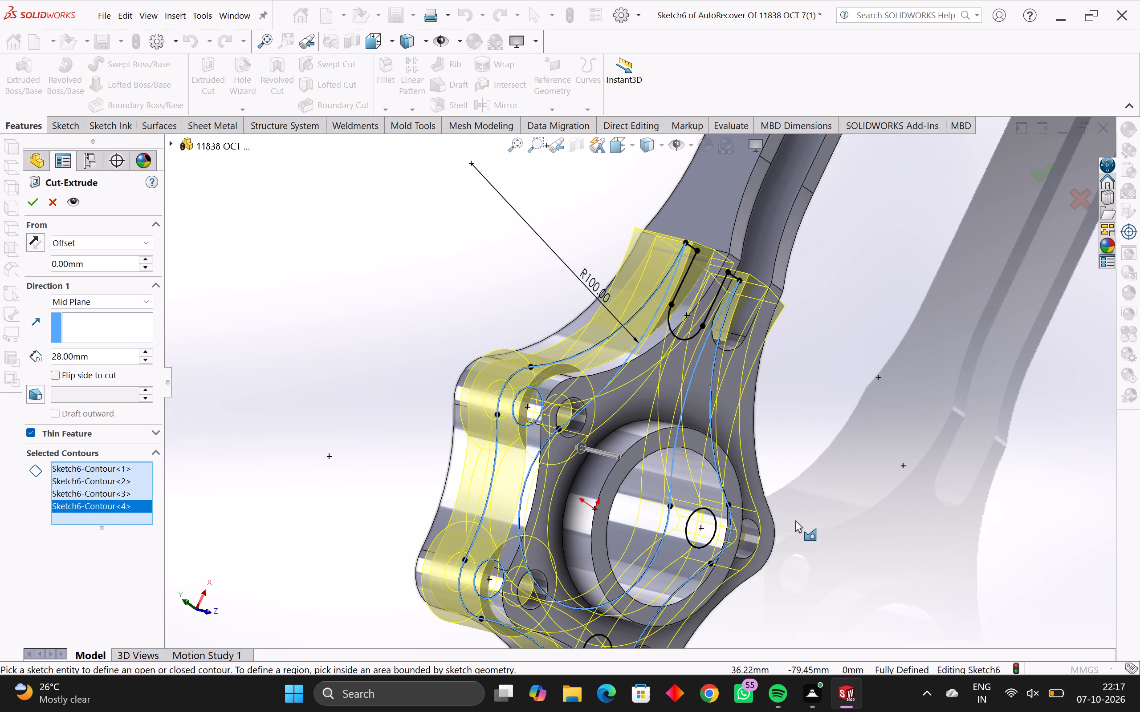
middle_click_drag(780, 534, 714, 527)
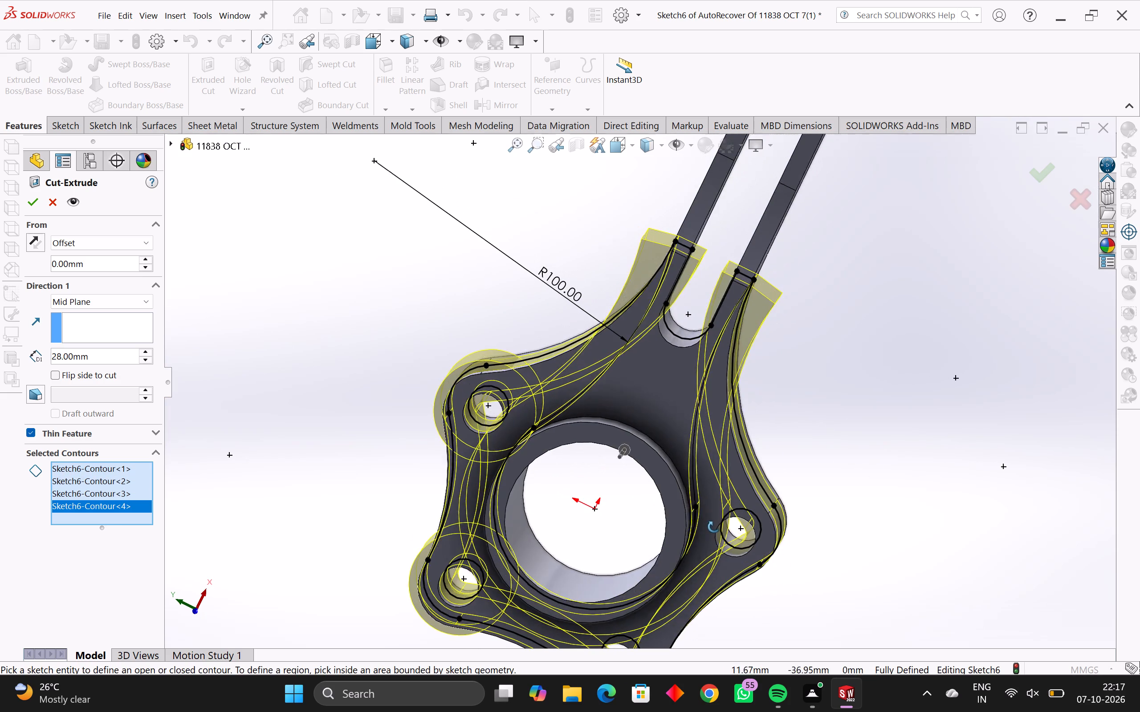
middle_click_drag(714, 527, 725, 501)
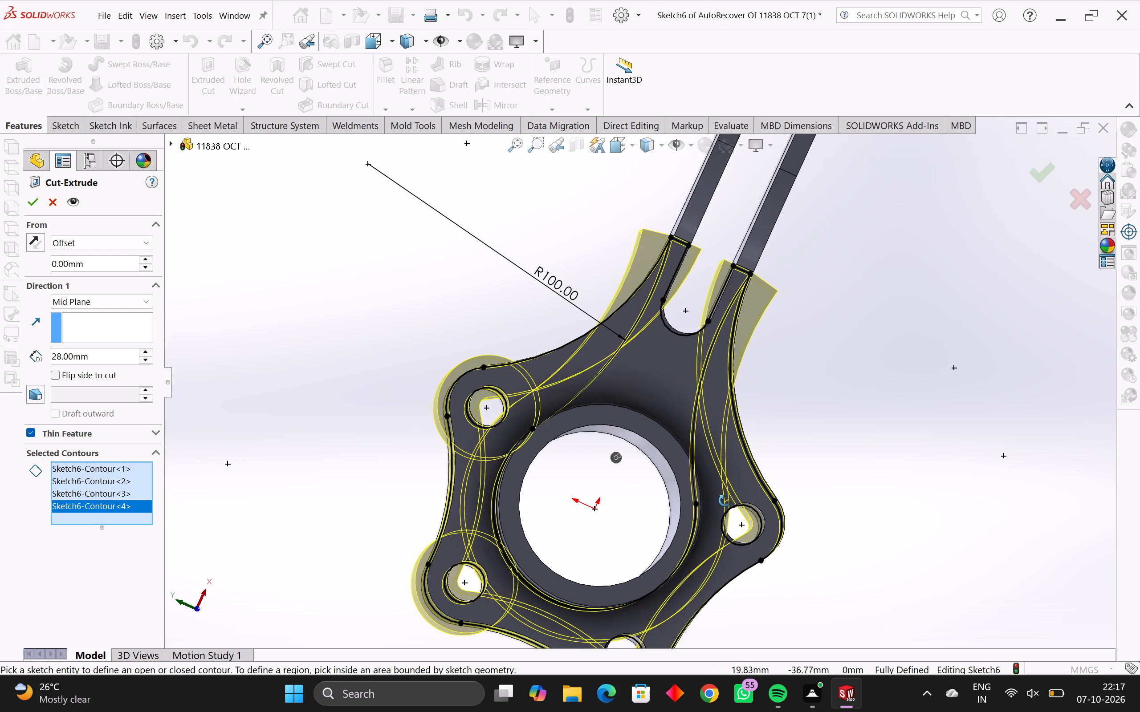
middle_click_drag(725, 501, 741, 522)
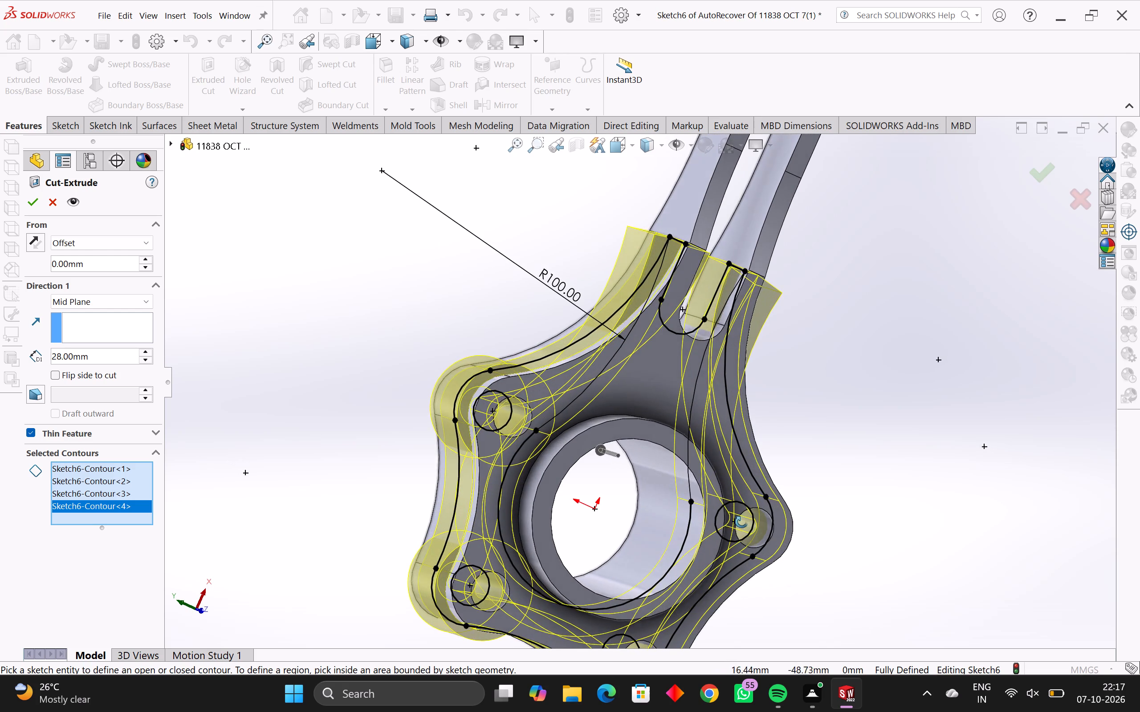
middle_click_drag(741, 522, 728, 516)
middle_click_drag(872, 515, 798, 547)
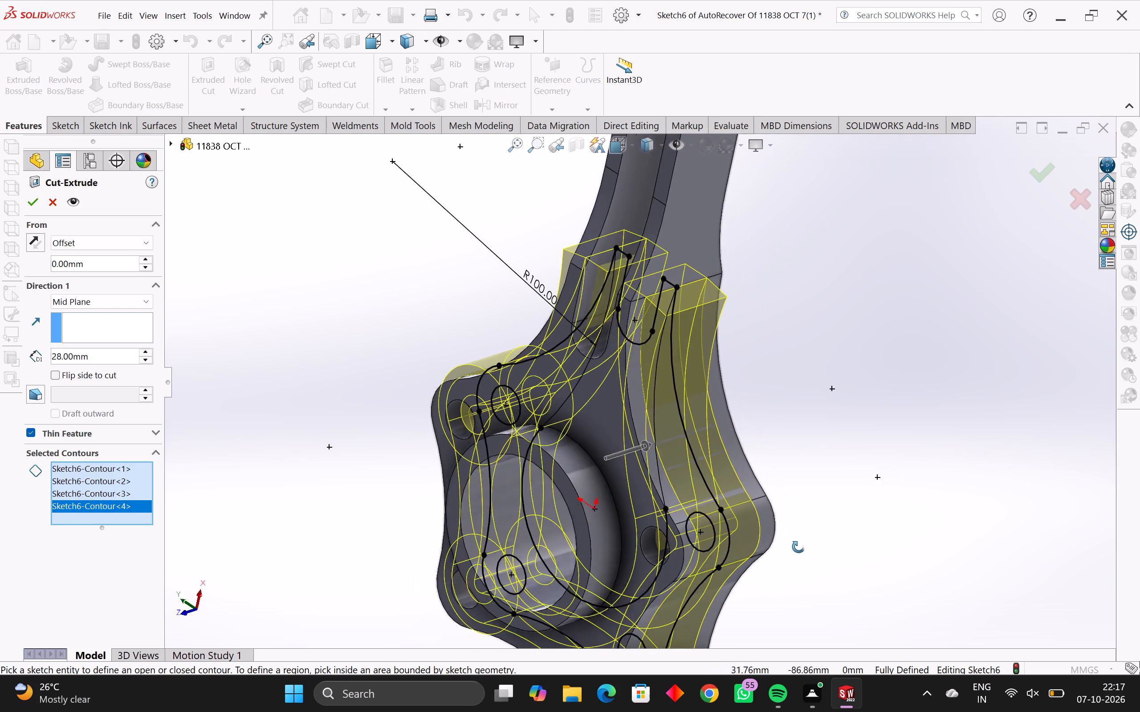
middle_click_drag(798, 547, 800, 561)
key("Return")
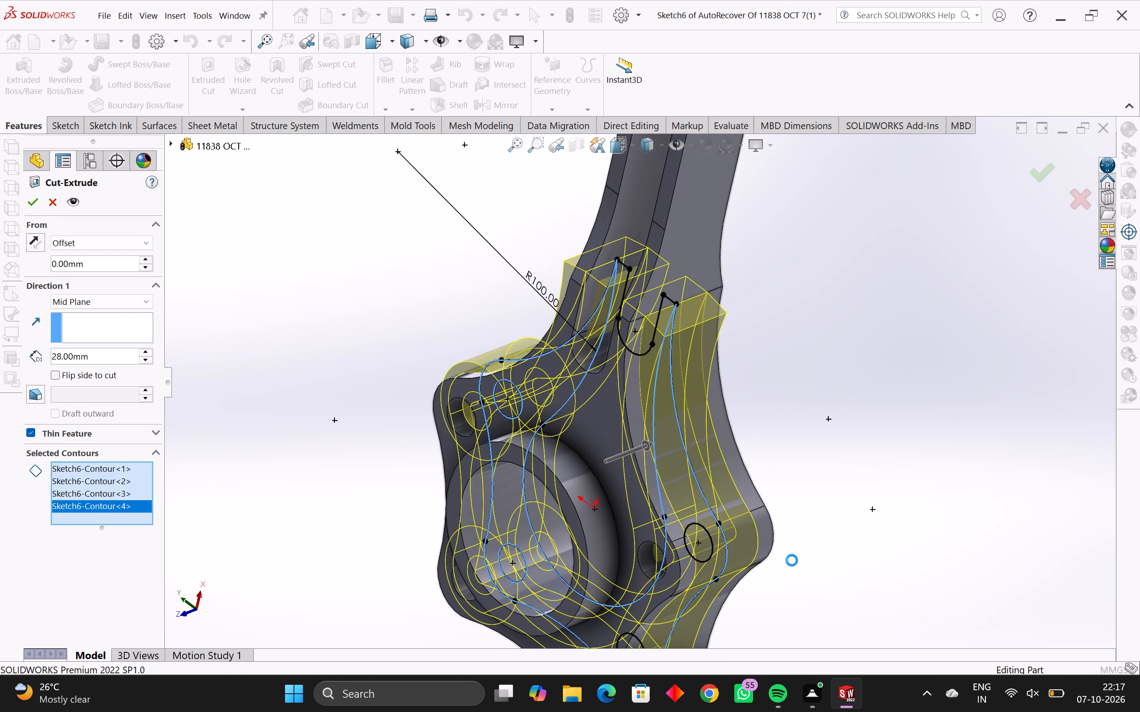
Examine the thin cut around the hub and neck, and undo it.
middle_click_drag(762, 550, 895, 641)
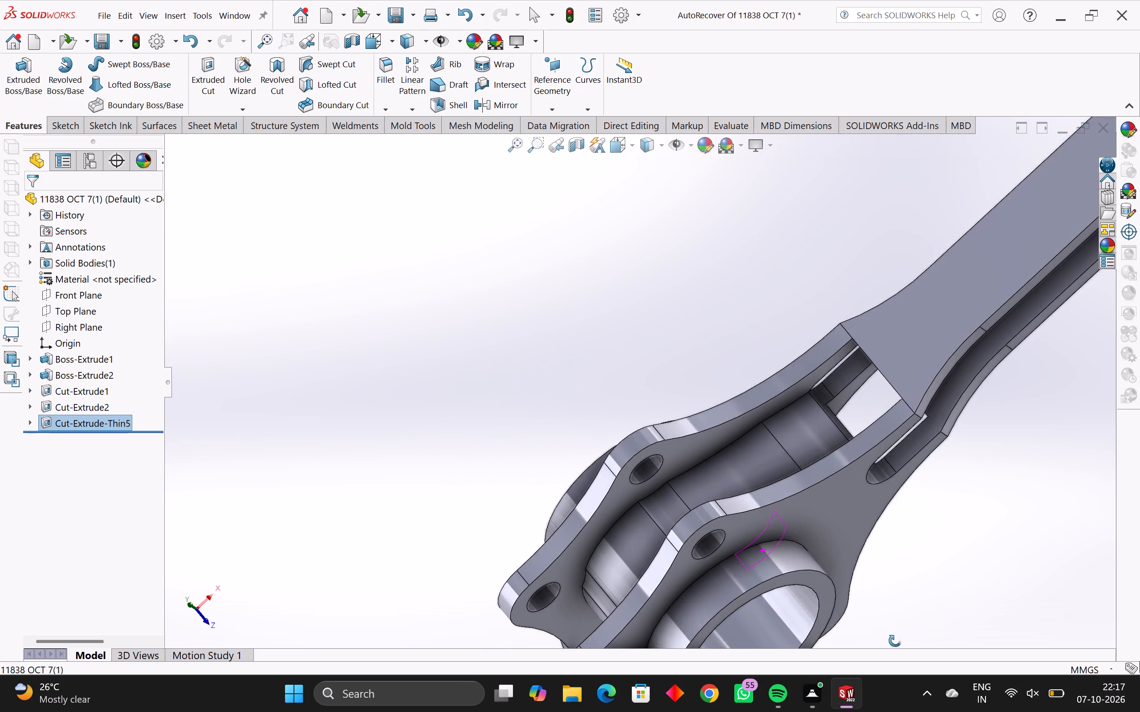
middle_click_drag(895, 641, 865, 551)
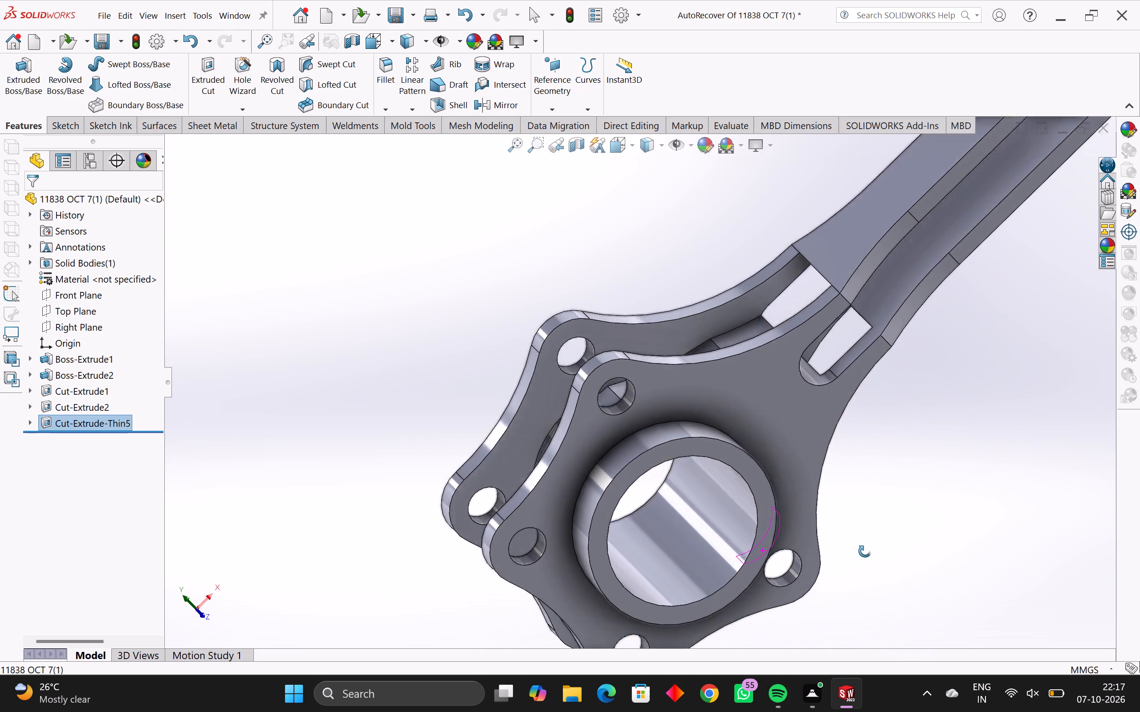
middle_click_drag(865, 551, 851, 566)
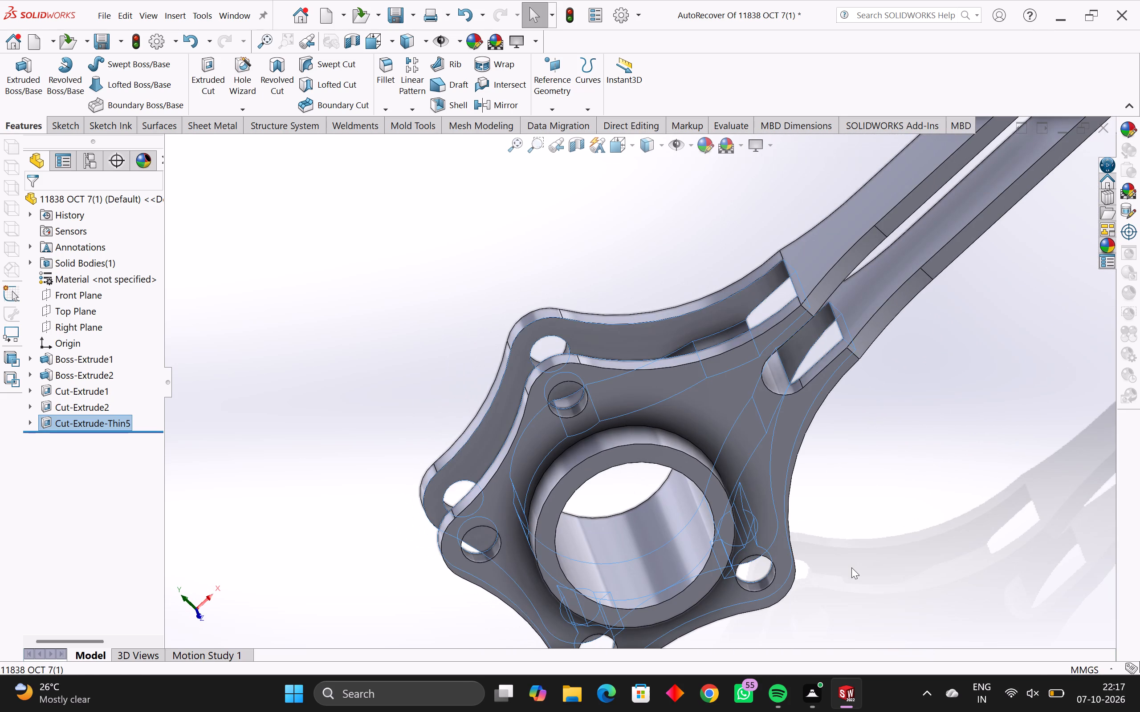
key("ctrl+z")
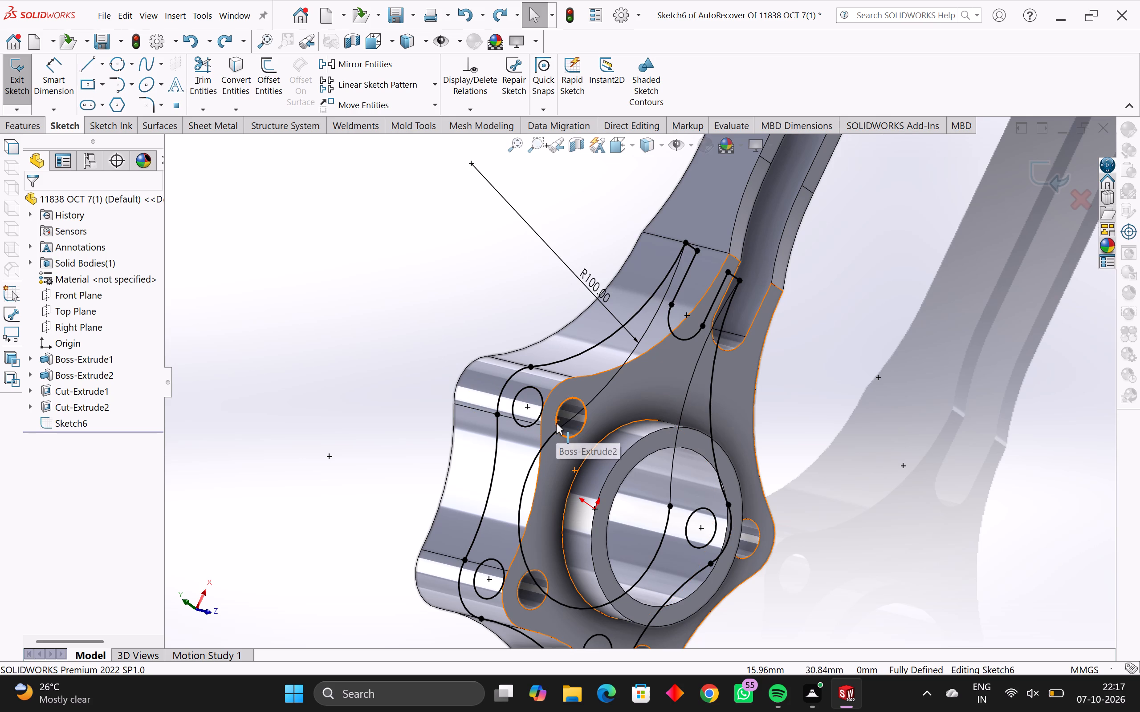
Undo the most recent edits to the flange sketch around the hub and neck curves.
key("ctrl+z")
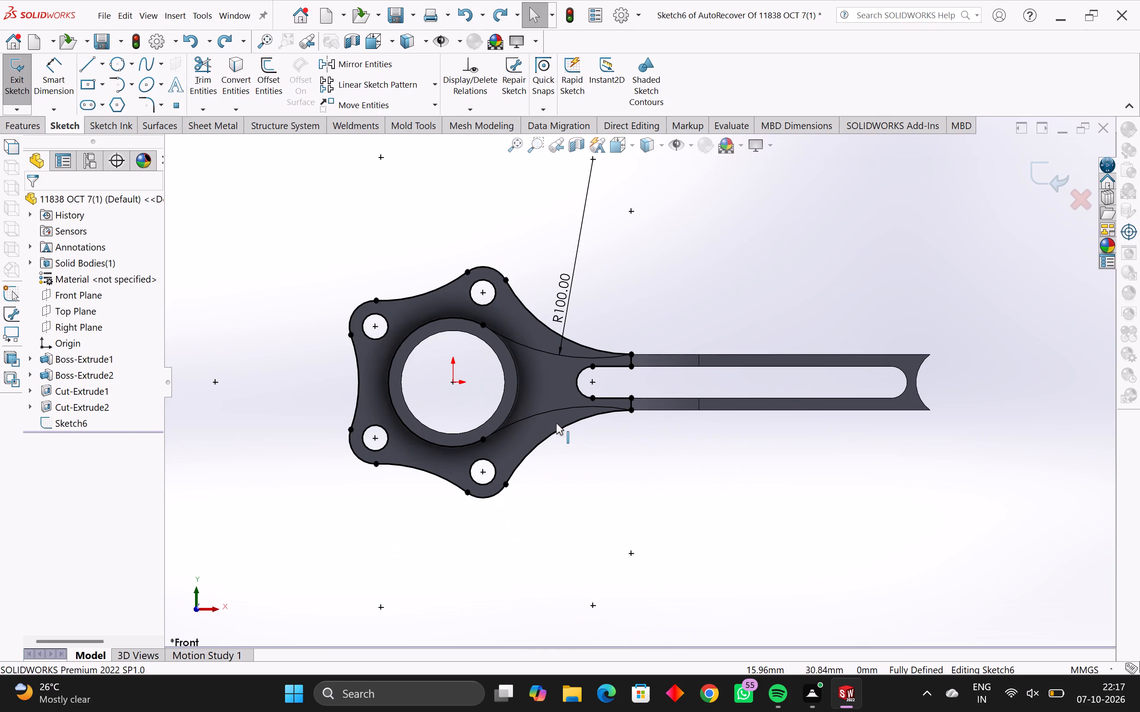
key("ctrl+z")
key("ctrl+z")
key("ctrl+z")
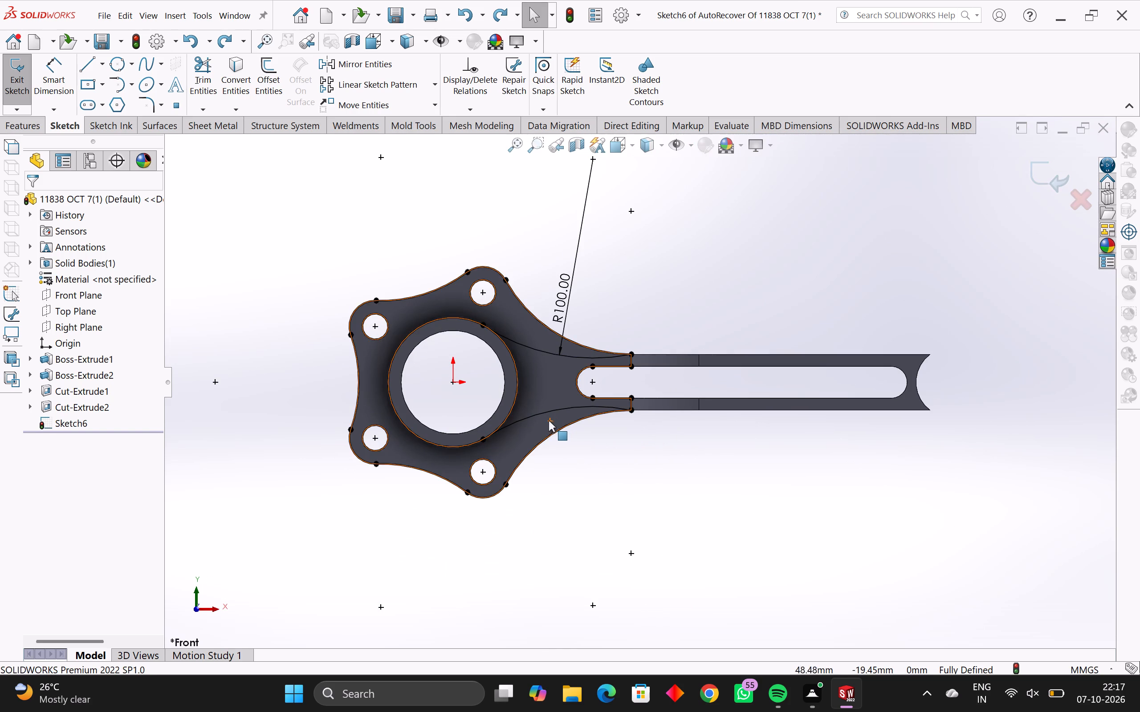
key("ctrl+z")
scroll(526, 402, "up", 3, "ctrl")
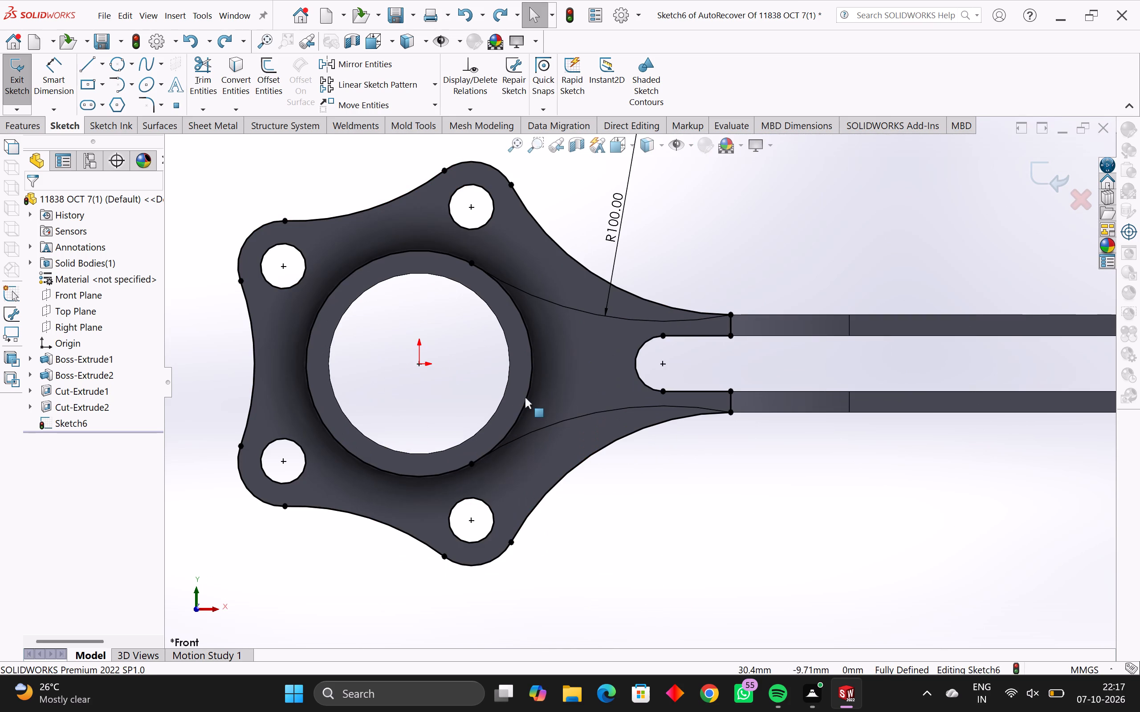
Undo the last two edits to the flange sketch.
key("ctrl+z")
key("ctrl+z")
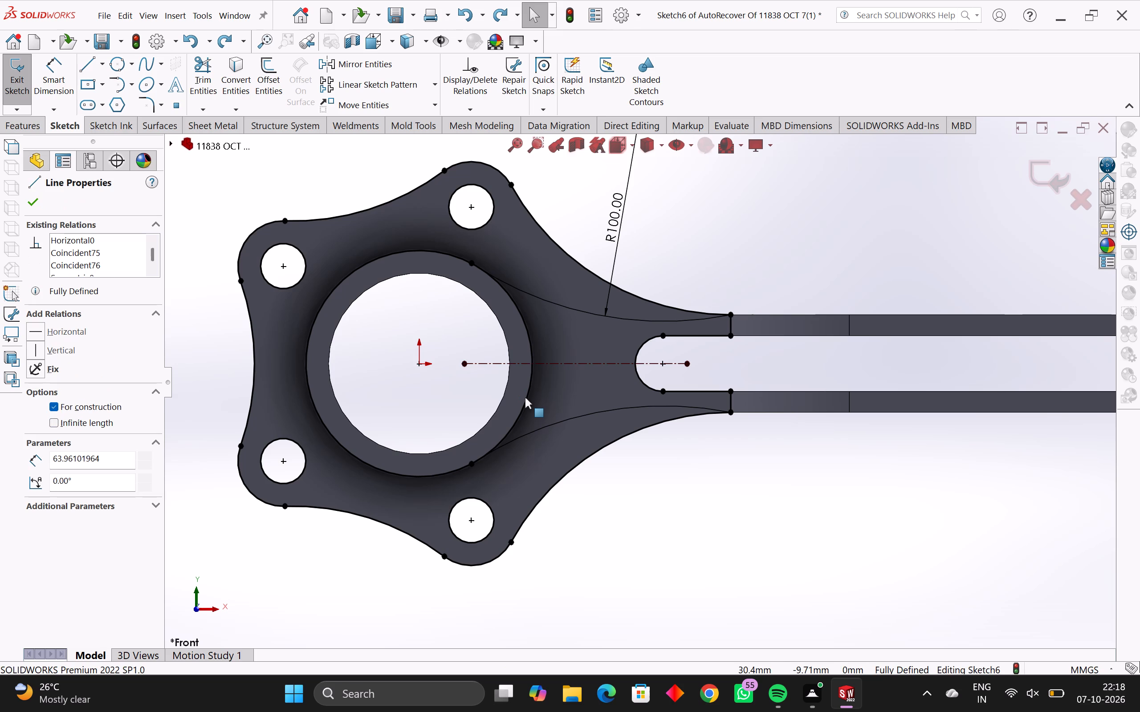
Delete the horizontal construction centerline running from the hub to the slot end in the flange sketch.
middle_click_drag(525, 397, 499, 489)
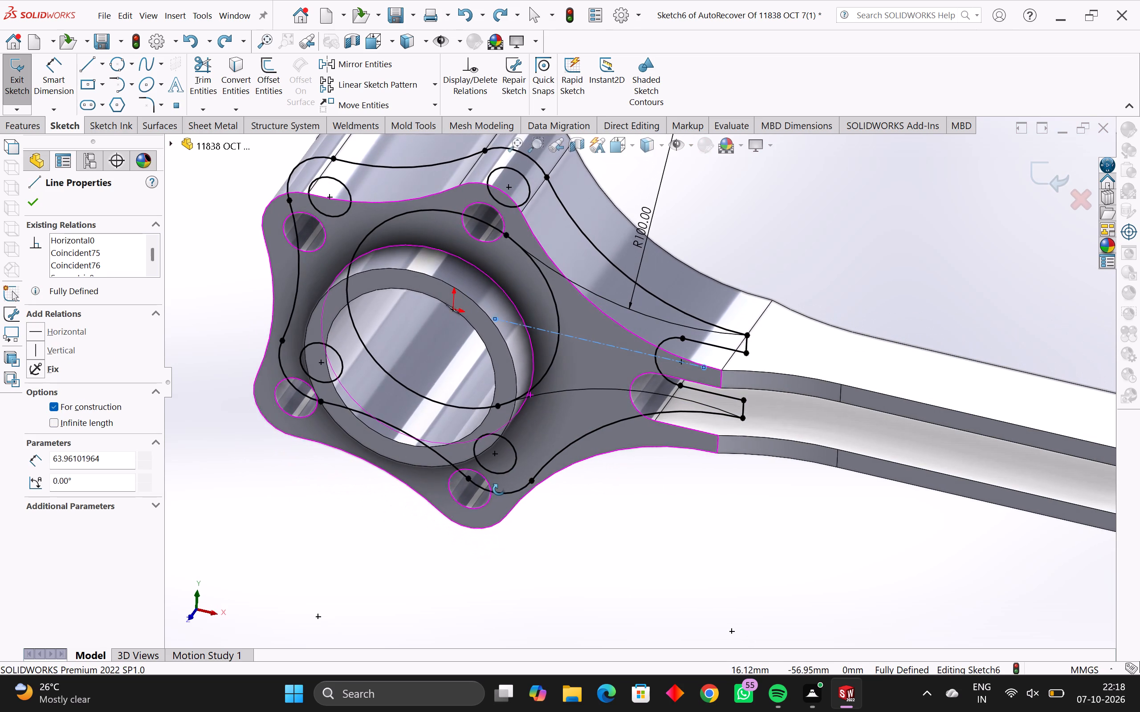
middle_click_drag(499, 489, 500, 489)
key("Escape")
key("Escape")
key("Escape")
key("Escape")
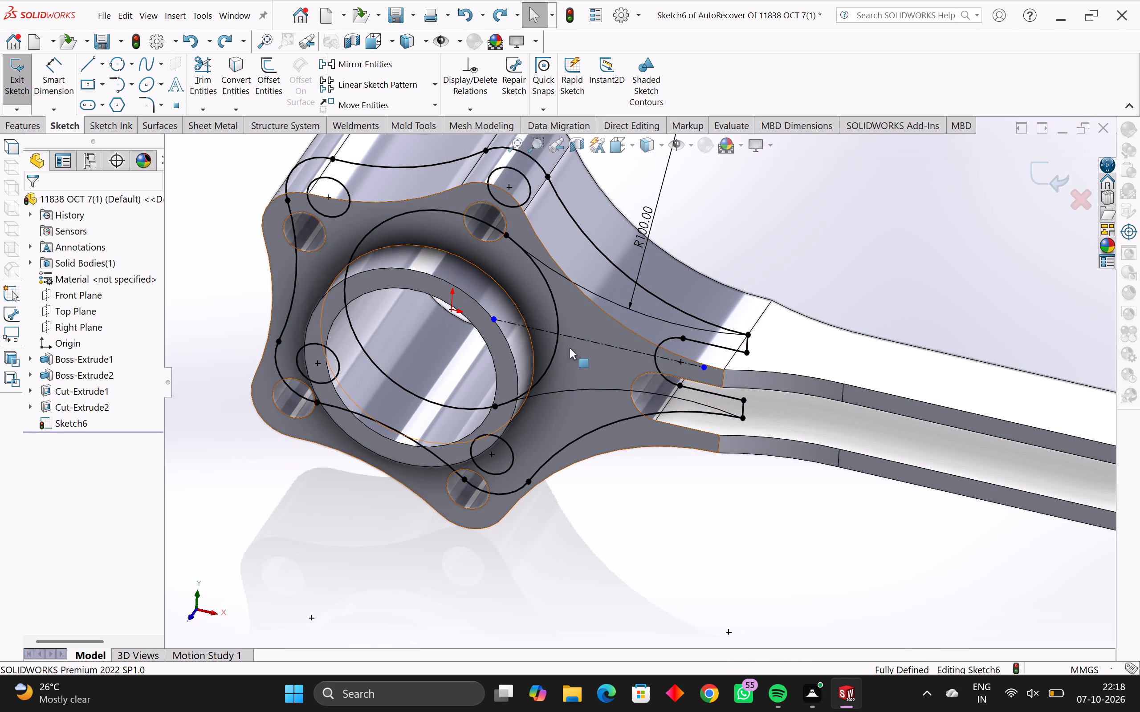
left_click(580, 338)
key("Delete")
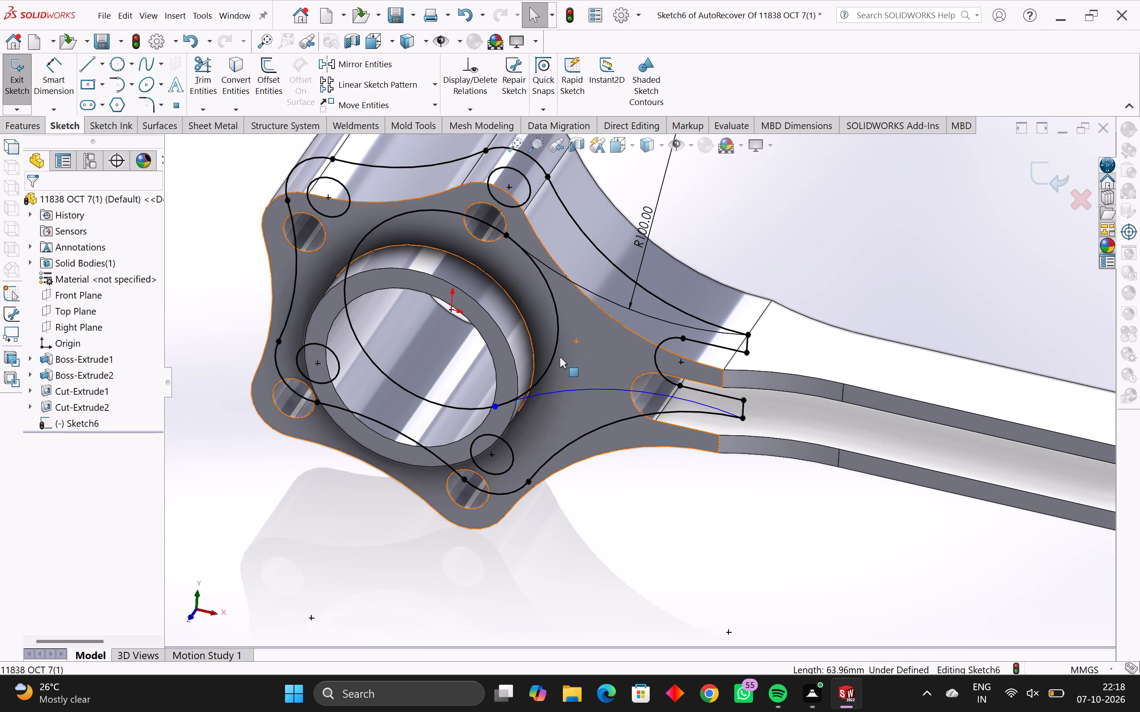
Fully define the flange sketch by calculating relations and dimensions for all its selected entities.
scroll(521, 385, "up", 2)
scroll(776, 305, "down", 4)
left_click_drag(874, 216, 334, 521)
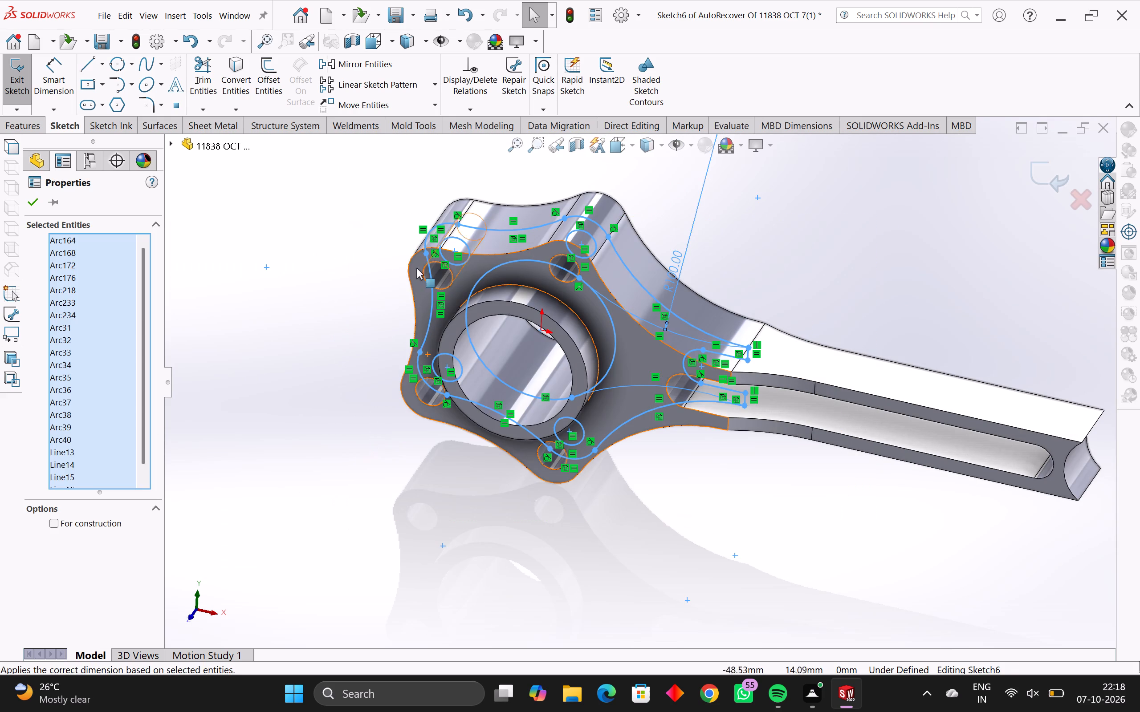
left_click(463, 109)
left_click(475, 170)
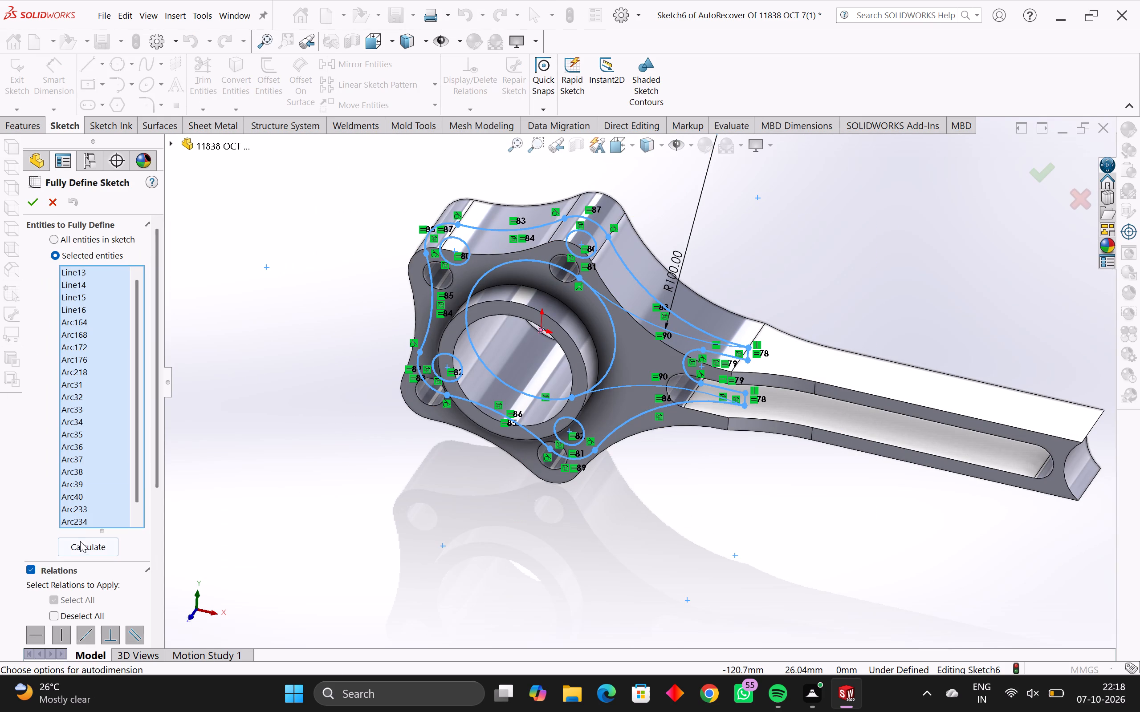
left_click(80, 546)
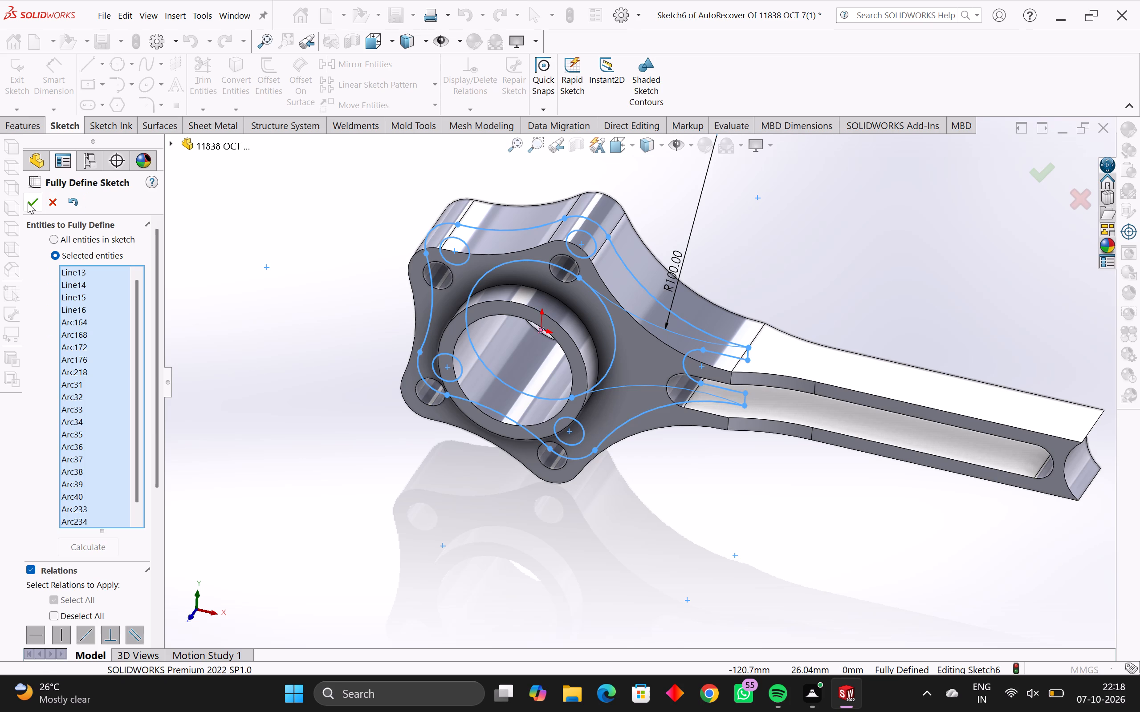
left_click(28, 202)
key("Escape")
key("Escape")
key("Escape")
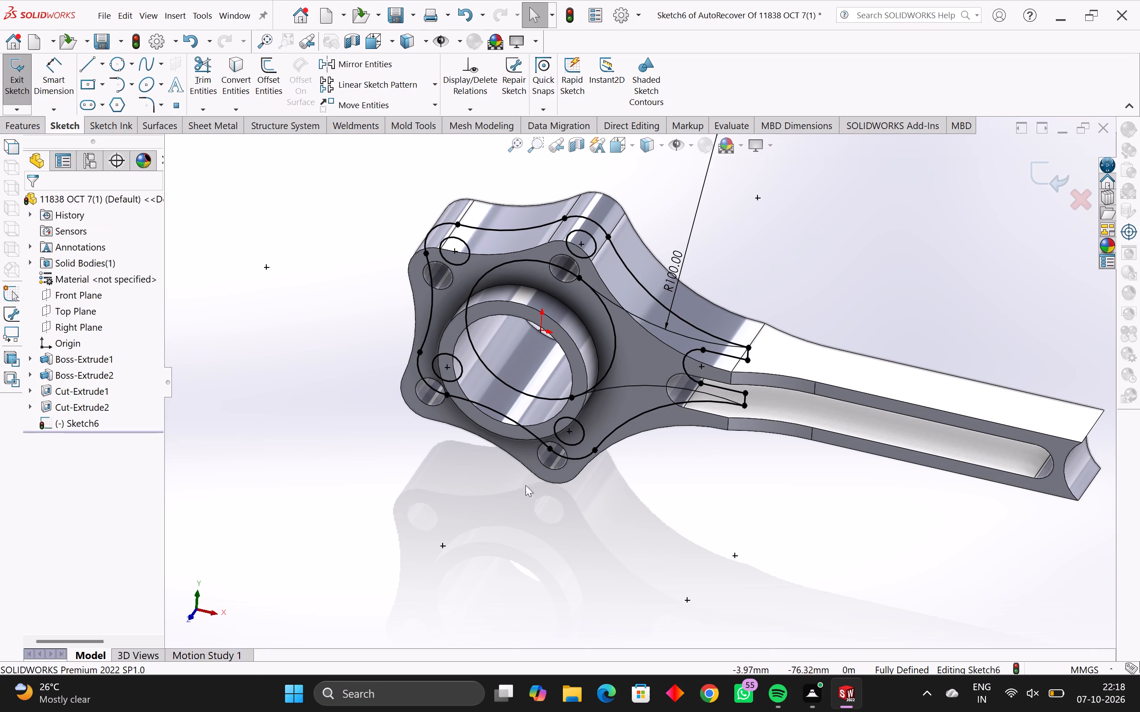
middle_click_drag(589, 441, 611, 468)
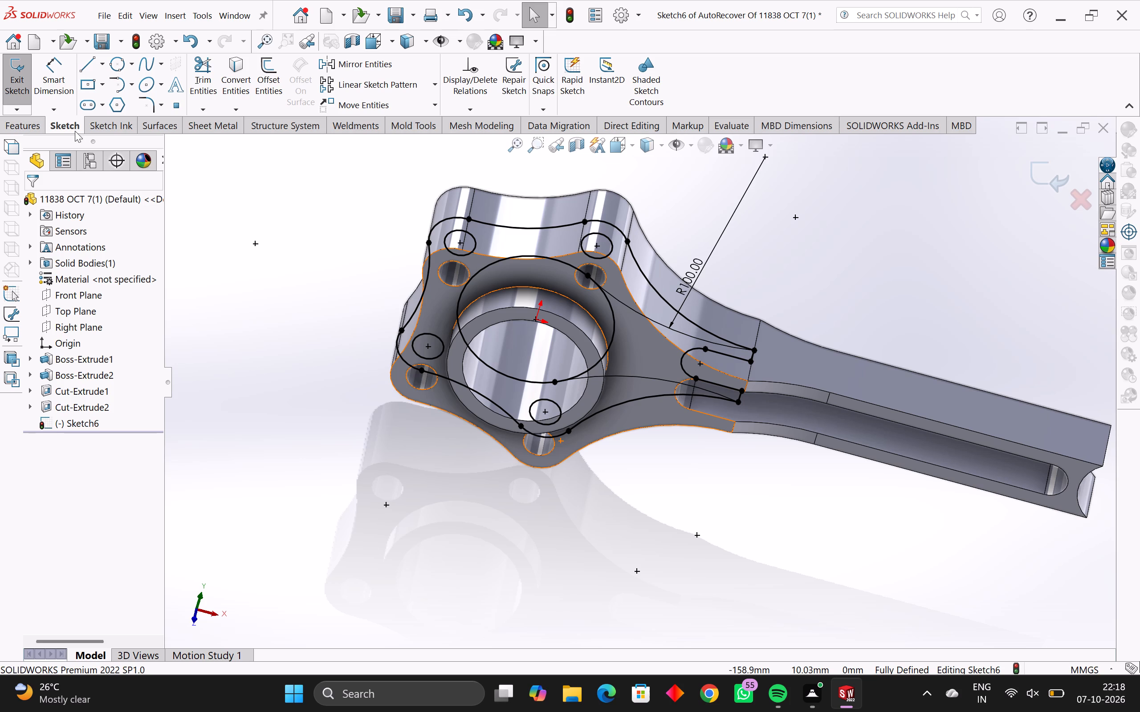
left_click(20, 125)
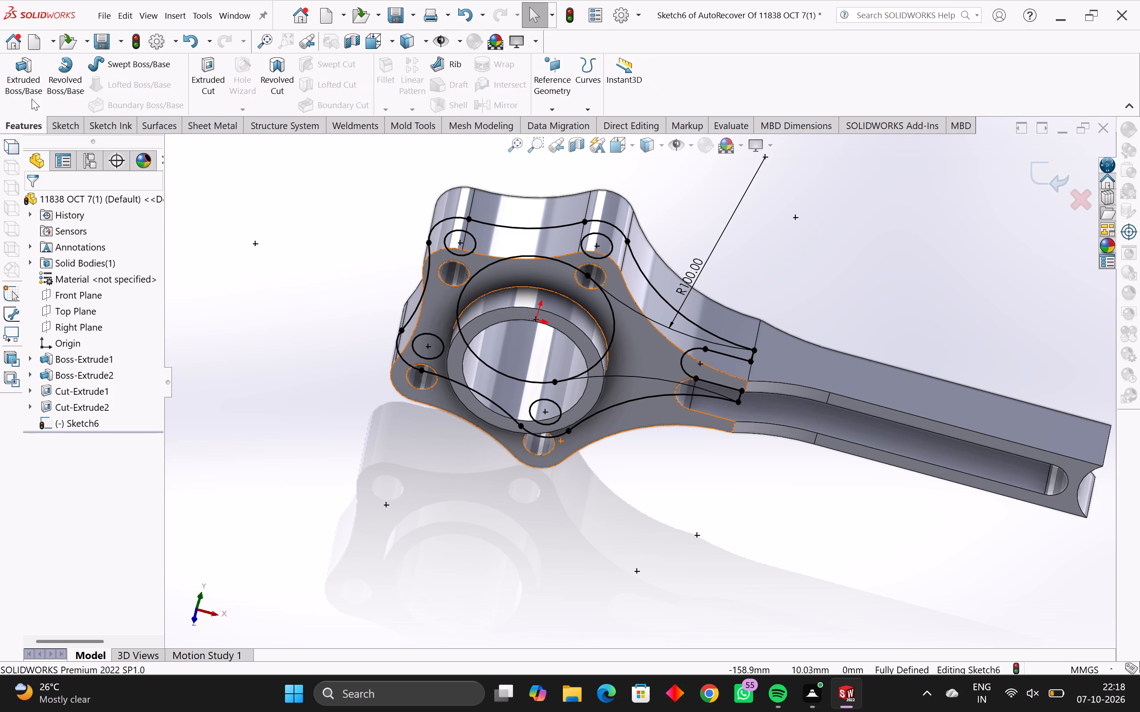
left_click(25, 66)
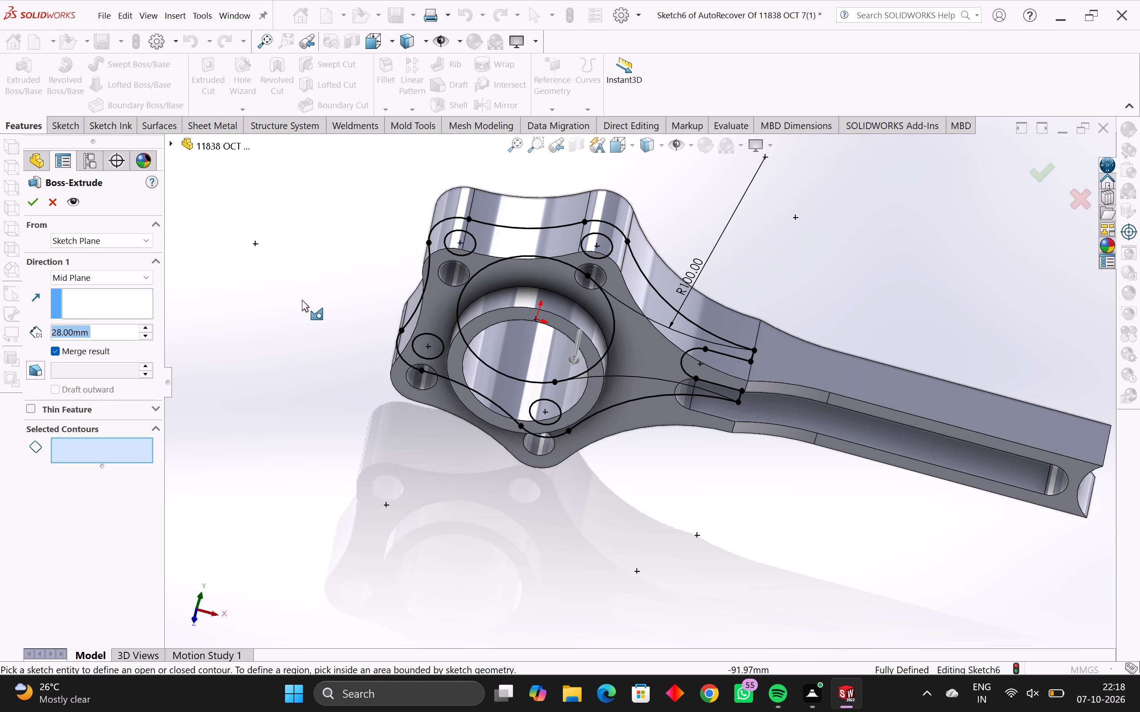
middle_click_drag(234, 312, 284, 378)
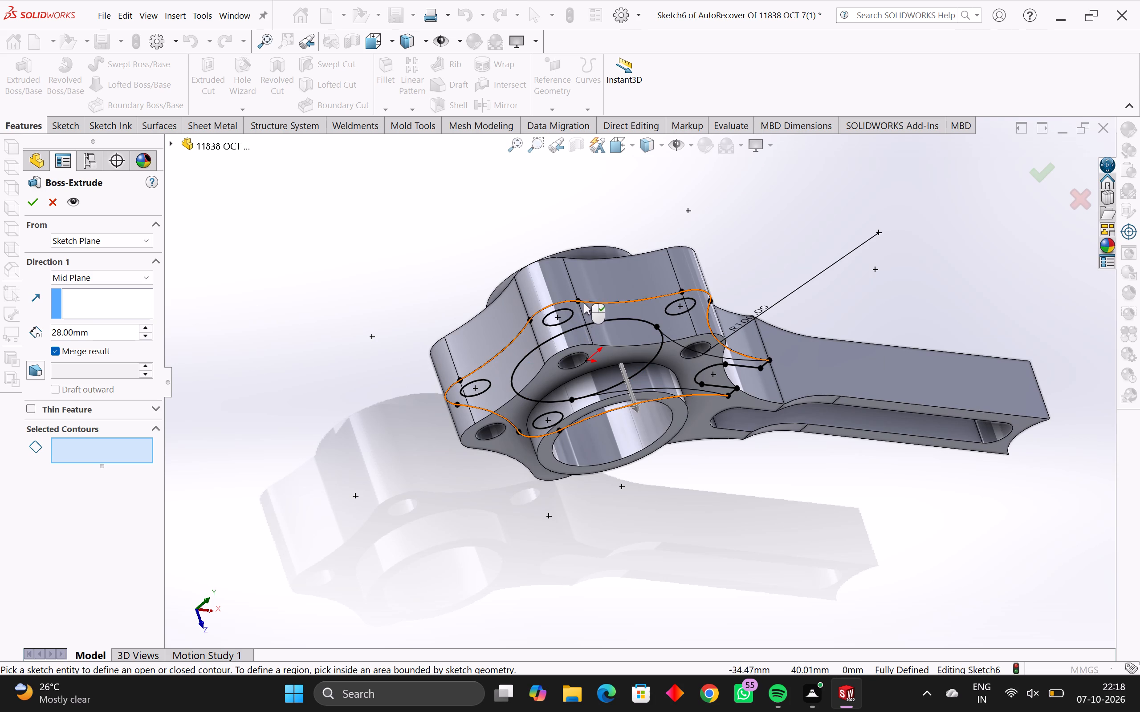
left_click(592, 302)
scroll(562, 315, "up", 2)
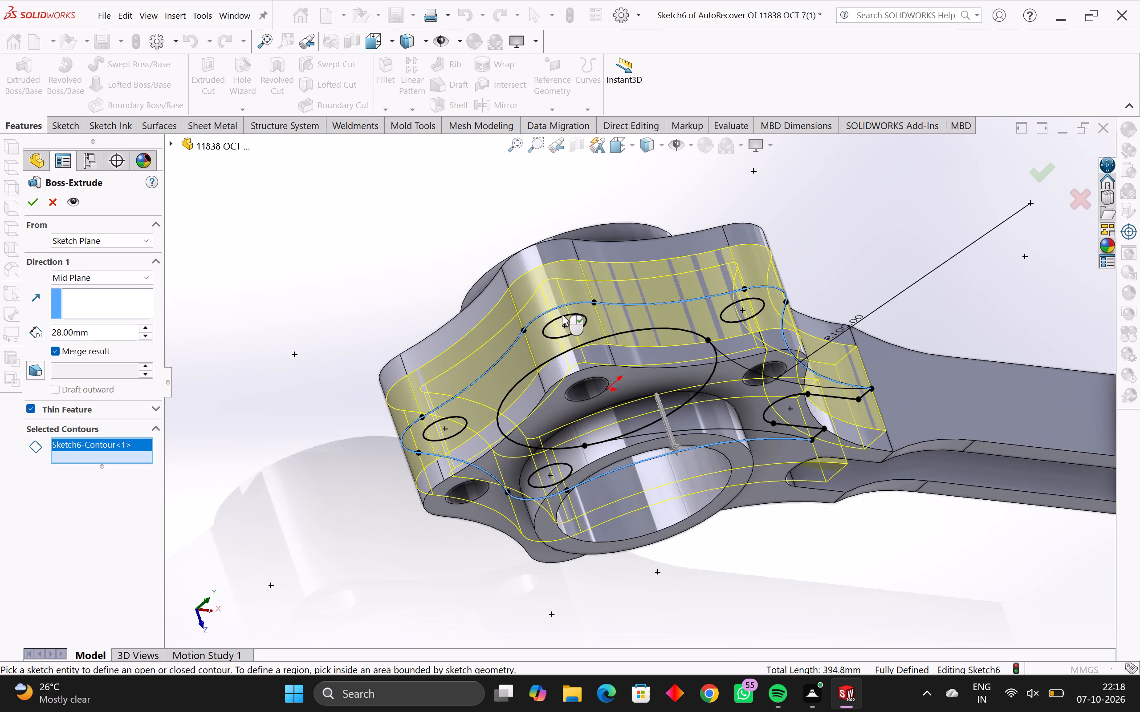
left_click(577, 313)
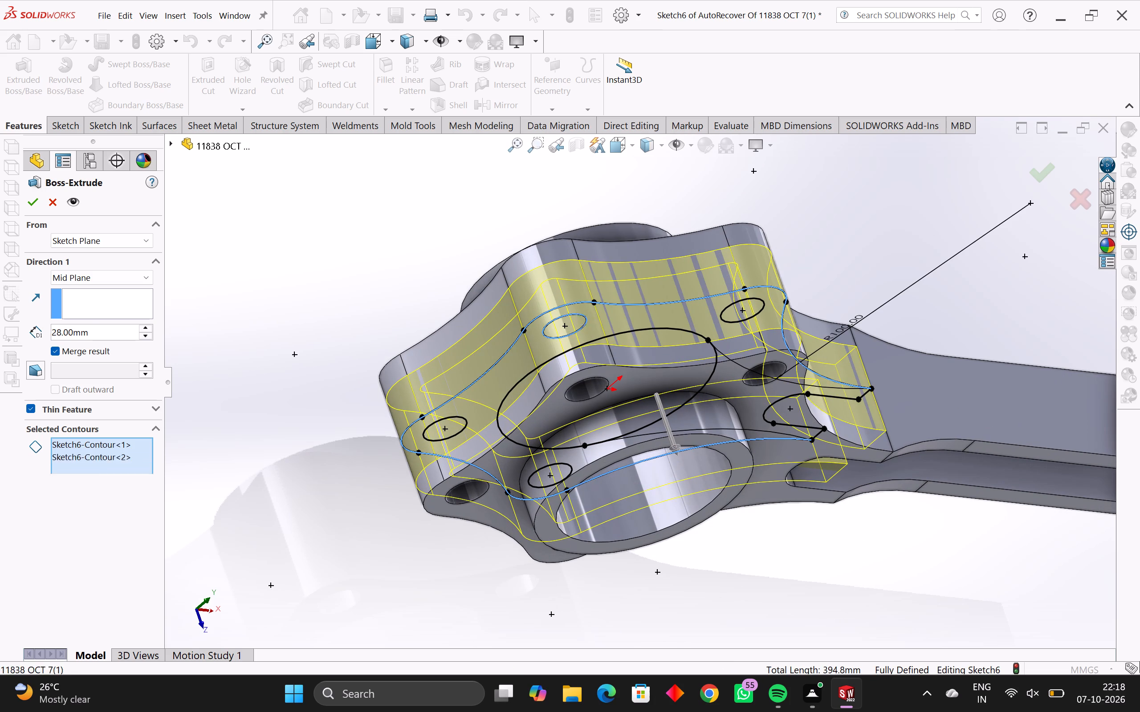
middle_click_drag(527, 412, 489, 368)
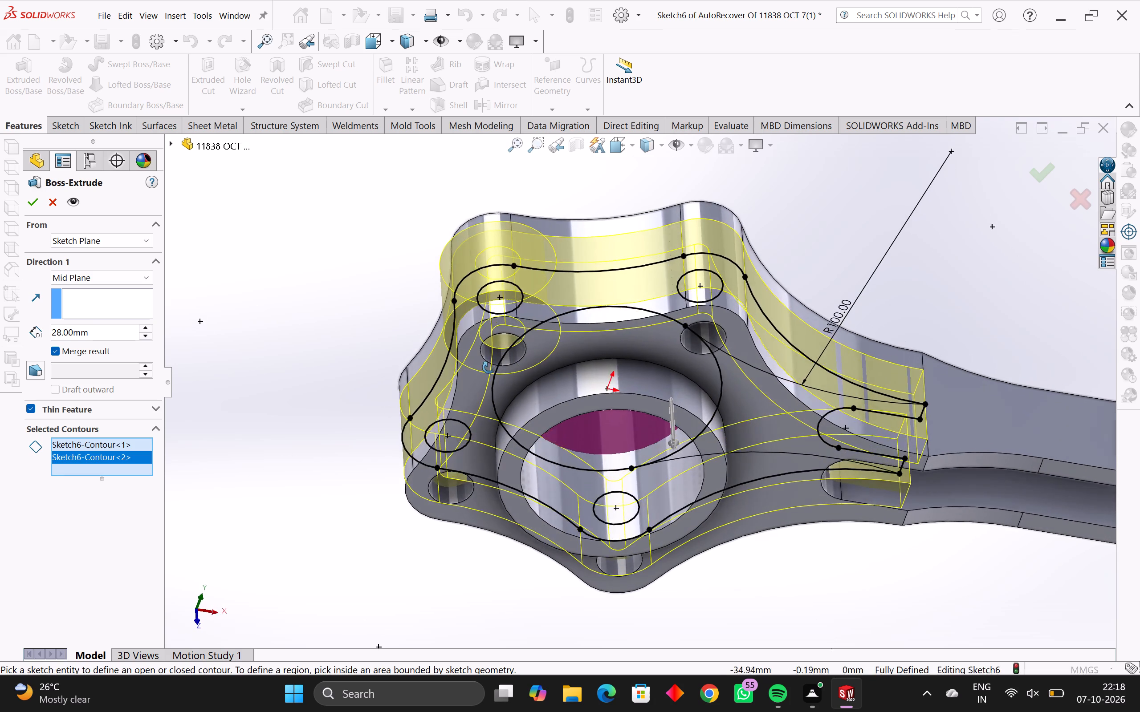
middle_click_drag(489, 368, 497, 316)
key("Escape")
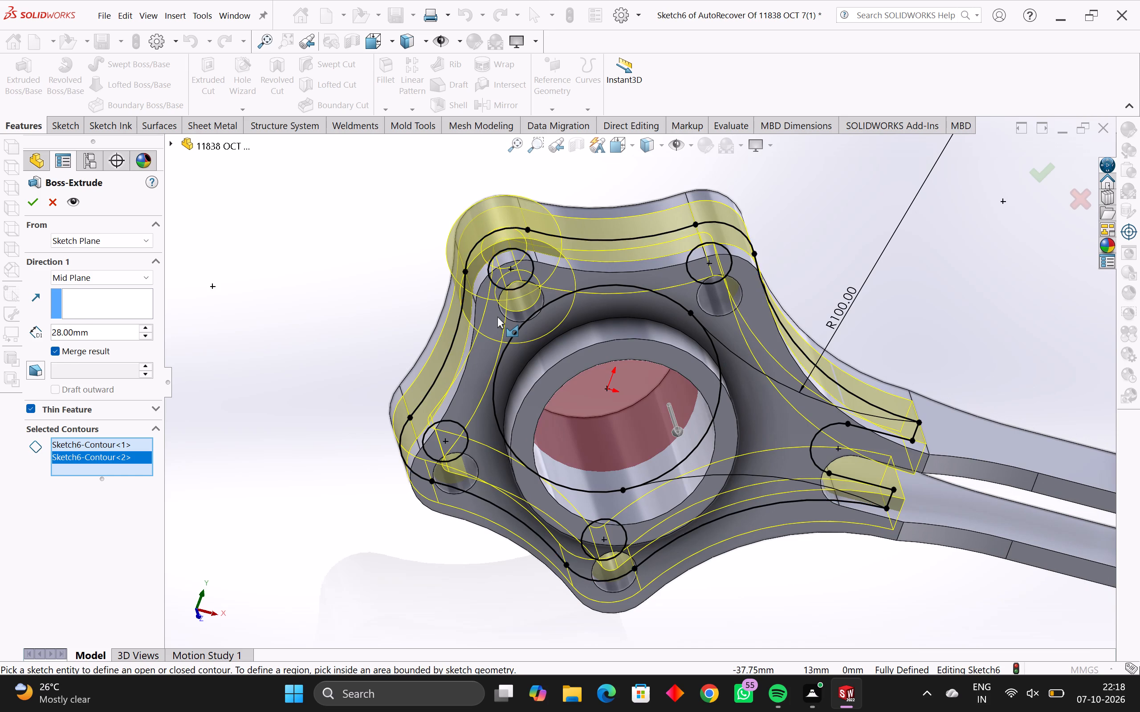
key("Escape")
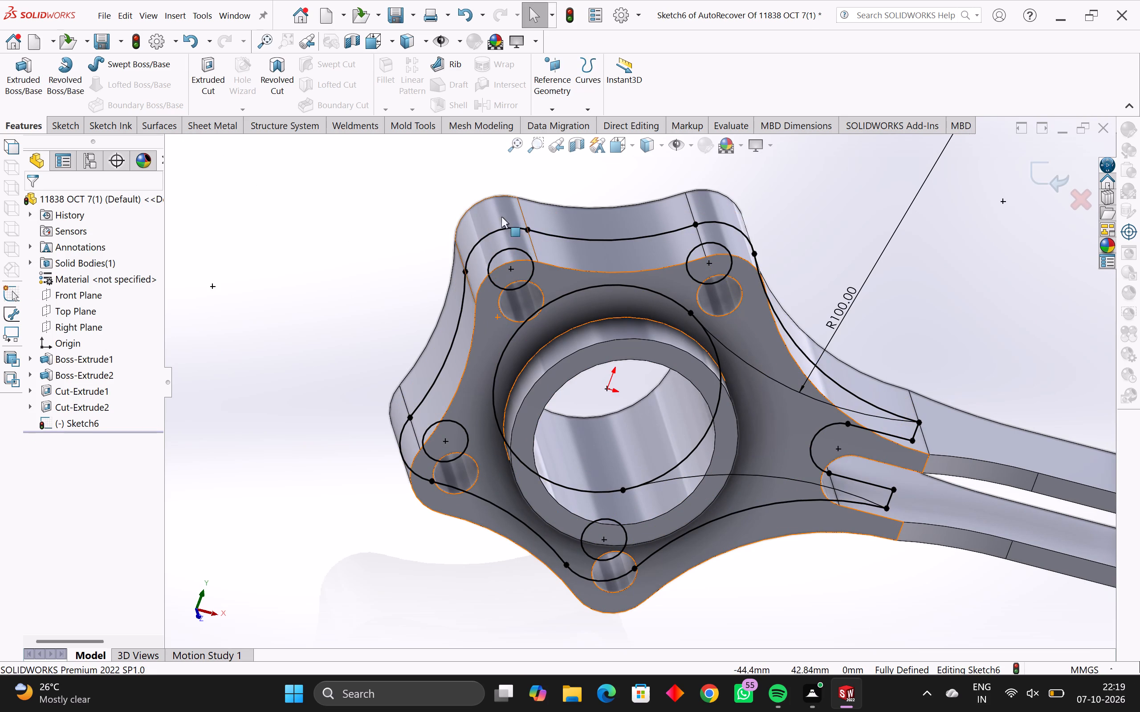
Trim the short end of the upper R100 neck arc where it overlaps the hub circle, using Trim to closest.
scroll(744, 300, "up", 4)
scroll(653, 353, "up", 4)
scroll(573, 396, "up", 8)
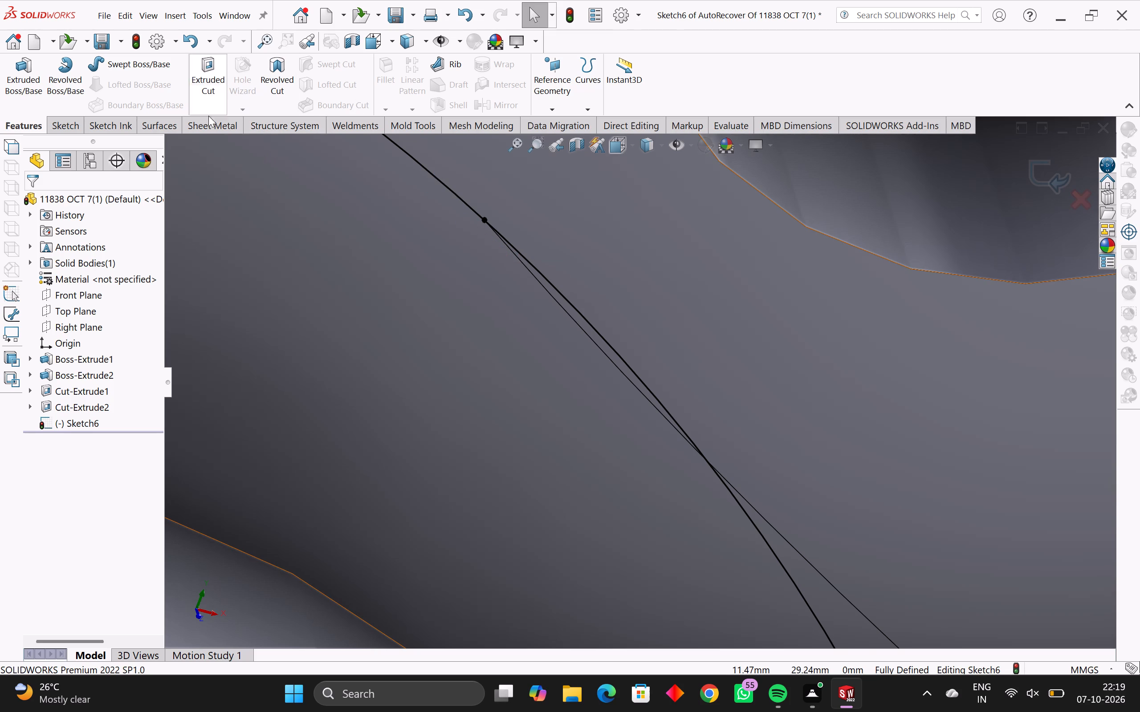
left_click(59, 128)
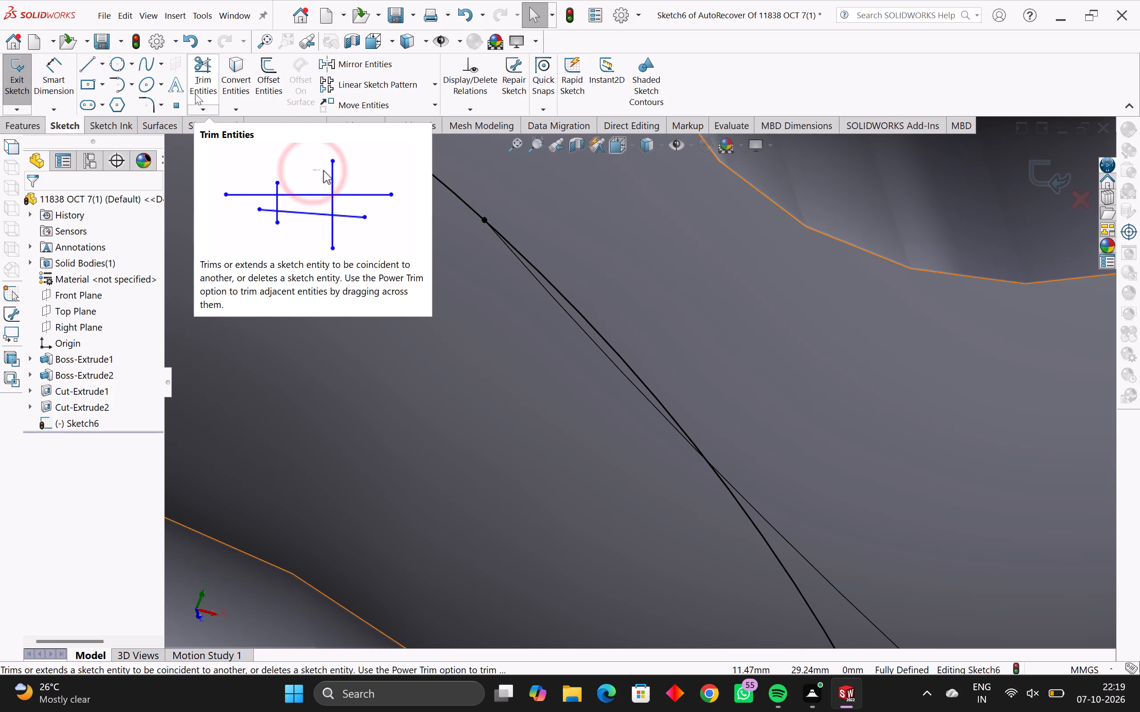
left_click(200, 69)
left_click(579, 328)
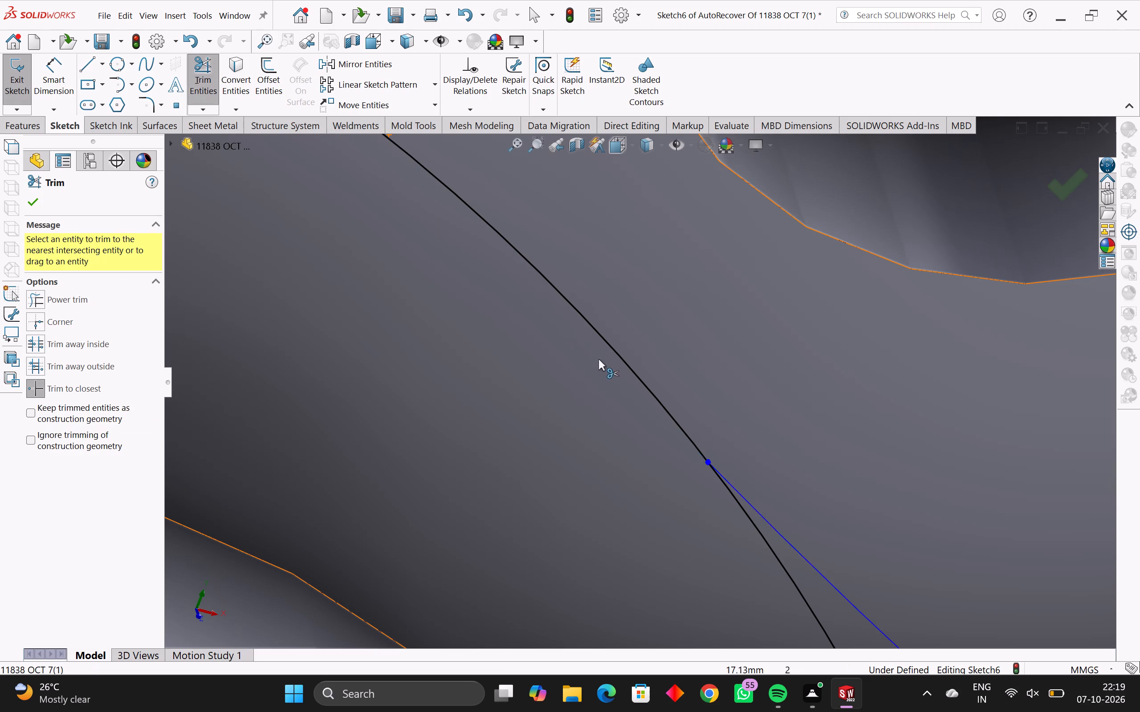
Trim the short end of the lower neck arc where it overlaps the hub circle, using Trim to closest.
scroll(614, 388, "down", 3)
scroll(670, 467, "down", 4)
scroll(703, 527, "down", 4)
scroll(714, 572, "down", 4)
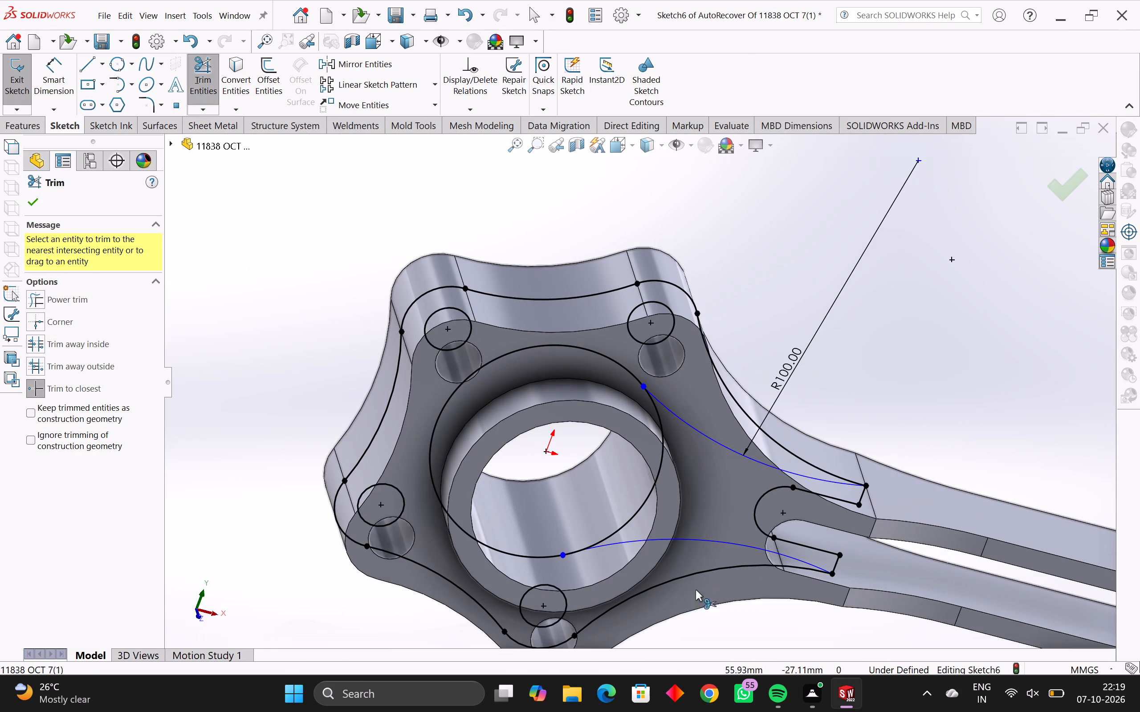
scroll(606, 587, "up", 5)
scroll(502, 475, "up", 4)
scroll(552, 380, "up", 4)
scroll(642, 336, "up", 3)
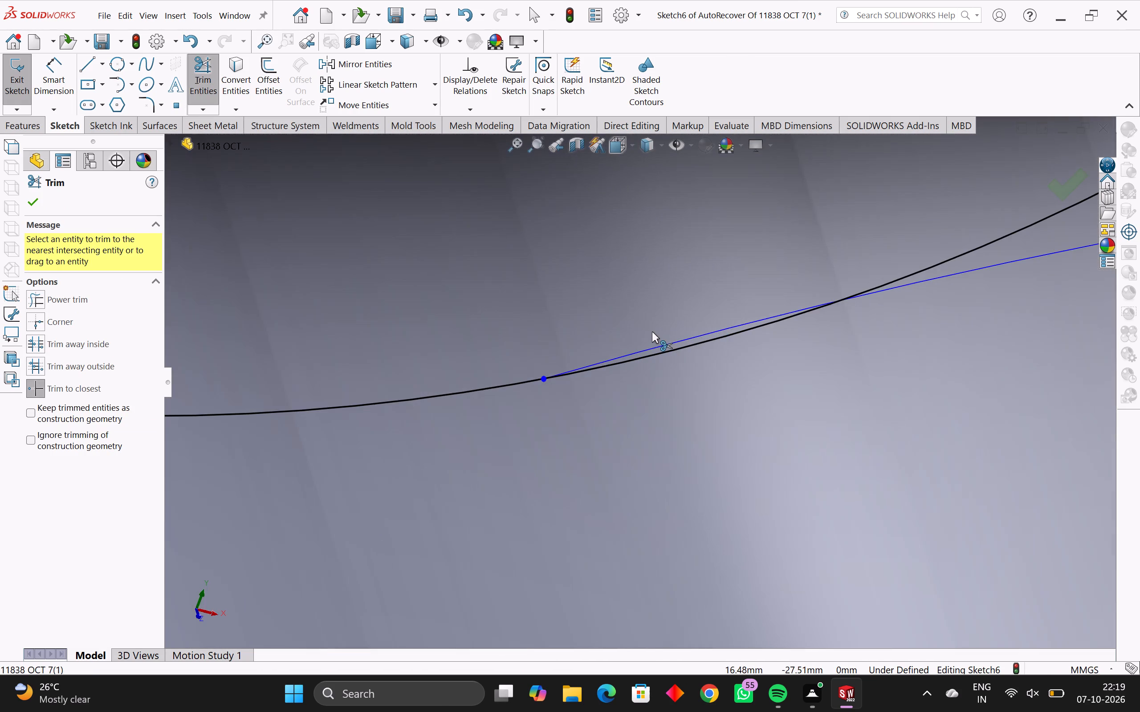
left_click(659, 351)
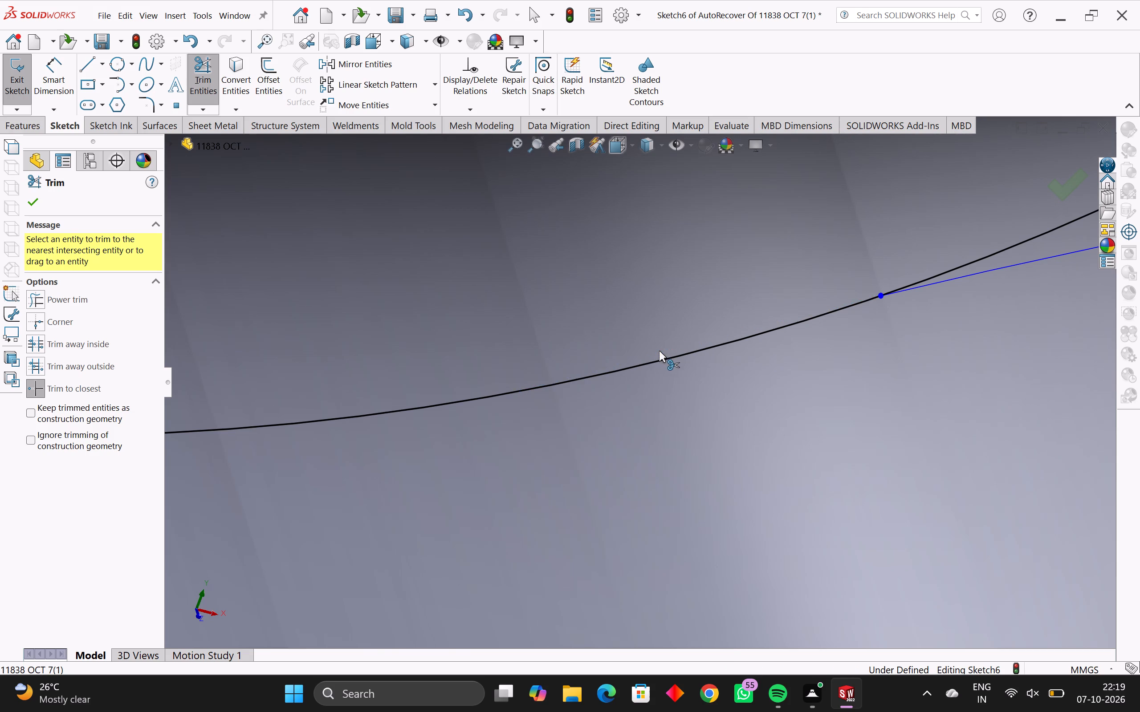
scroll(666, 351, "down", 14)
key("Escape")
key("Escape")
scroll(683, 369, "down", 5)
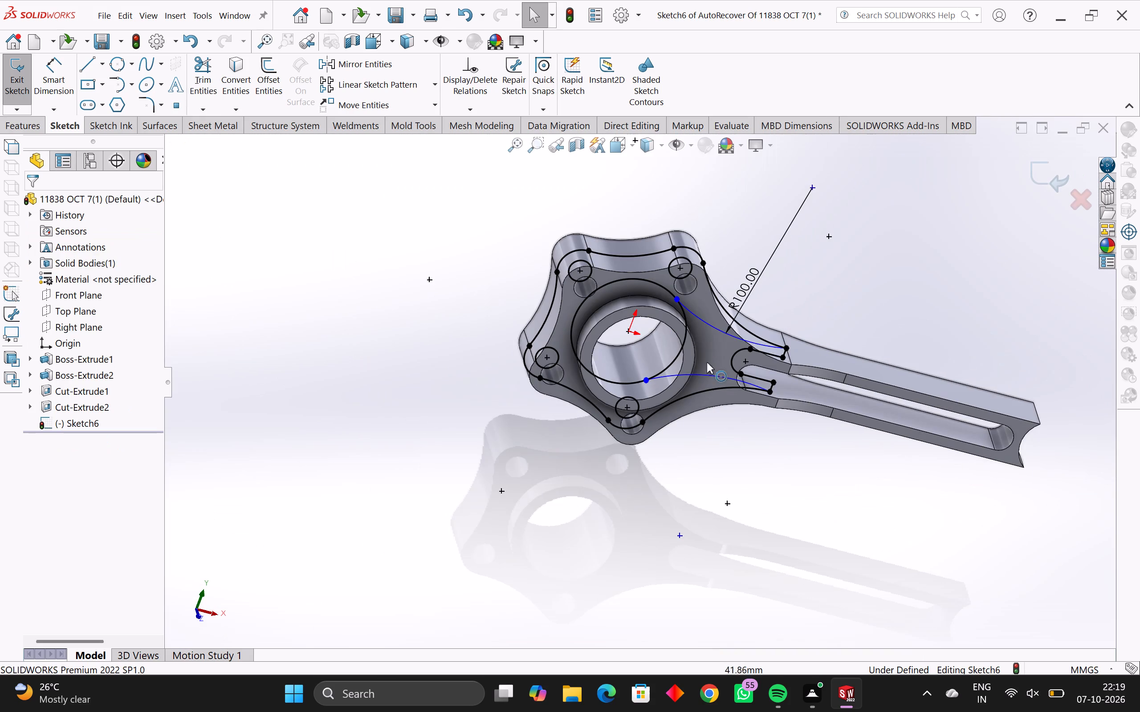
Fully define the trimmed flange sketch by calculating relations and dimensions for all its selected entities.
left_click_drag(970, 179, 310, 603)
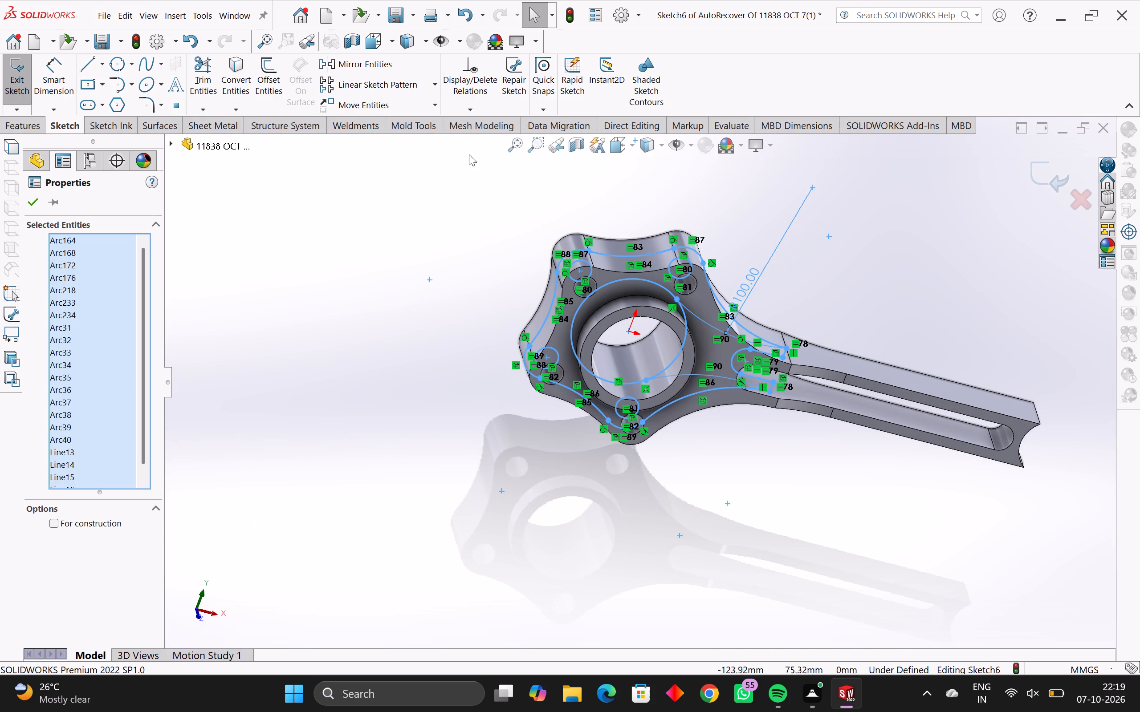
left_click(476, 109)
left_click(473, 162)
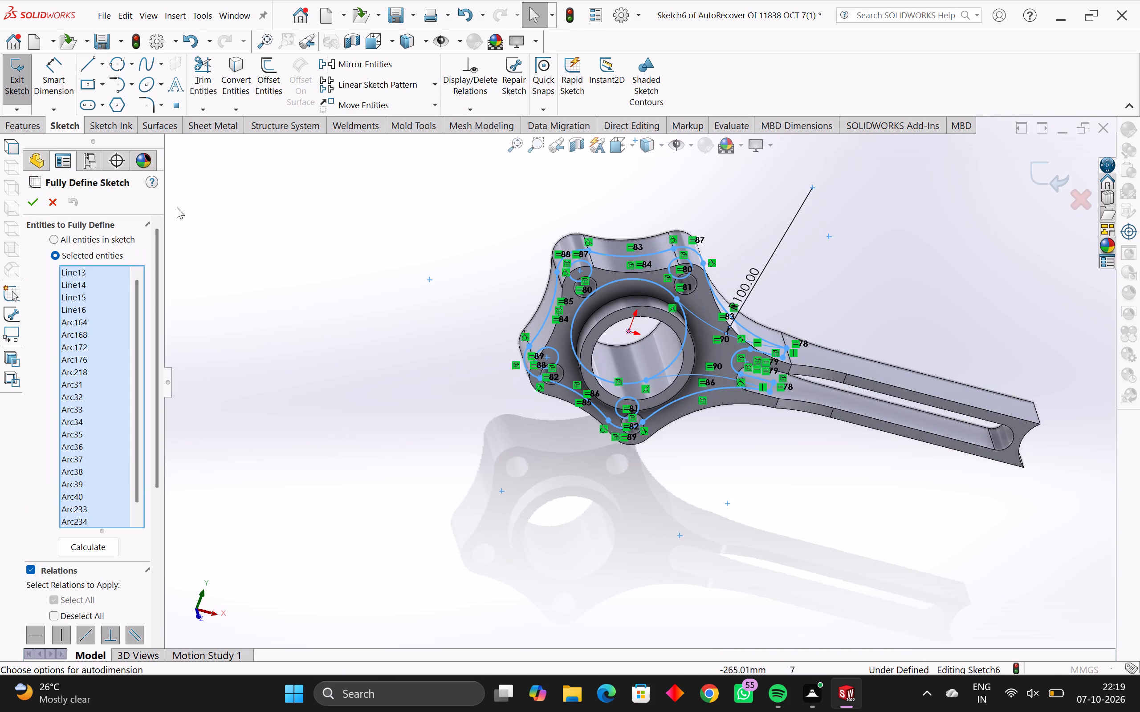
left_click(84, 552)
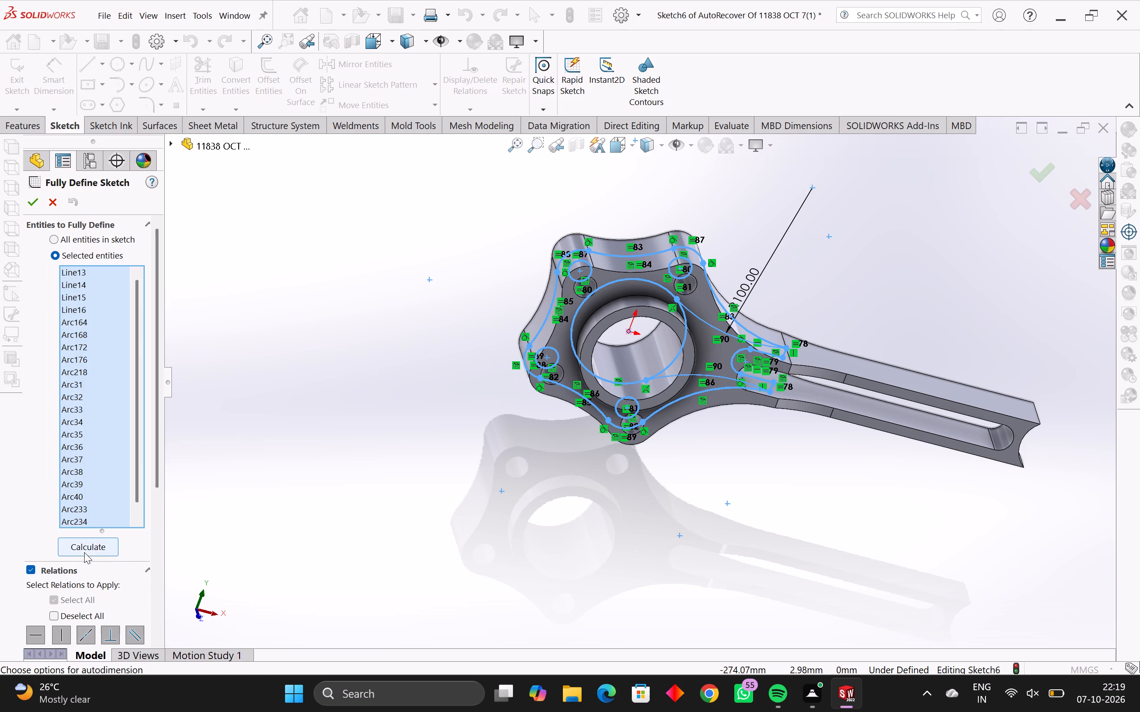
left_click(33, 206)
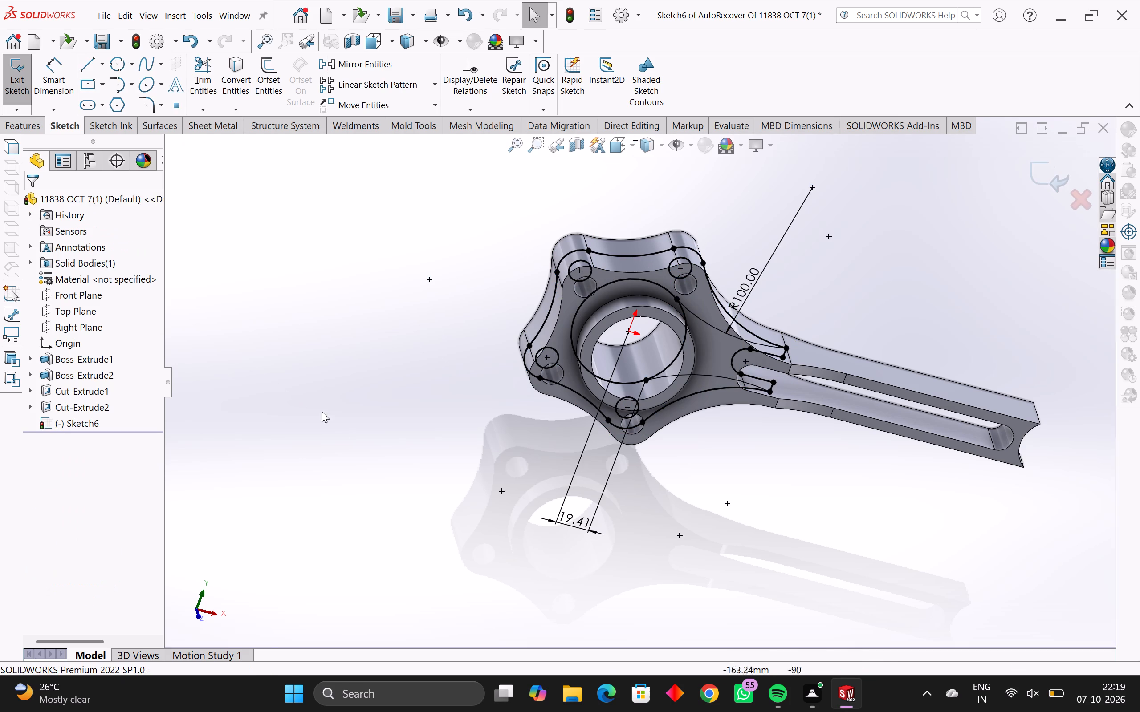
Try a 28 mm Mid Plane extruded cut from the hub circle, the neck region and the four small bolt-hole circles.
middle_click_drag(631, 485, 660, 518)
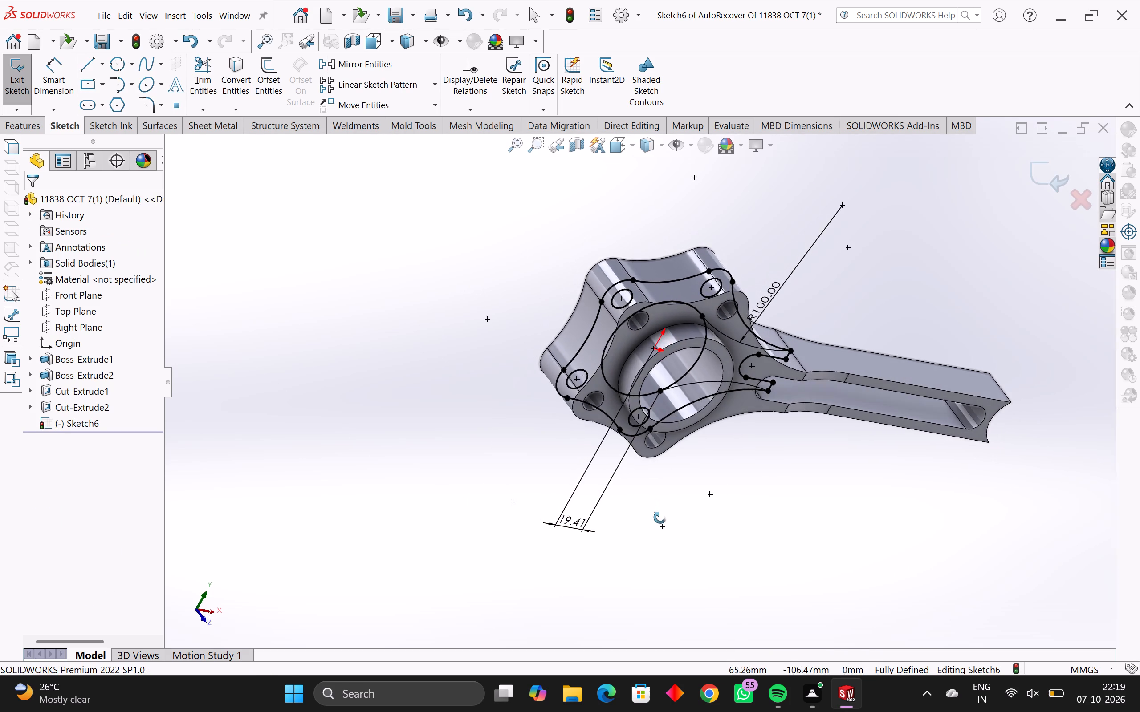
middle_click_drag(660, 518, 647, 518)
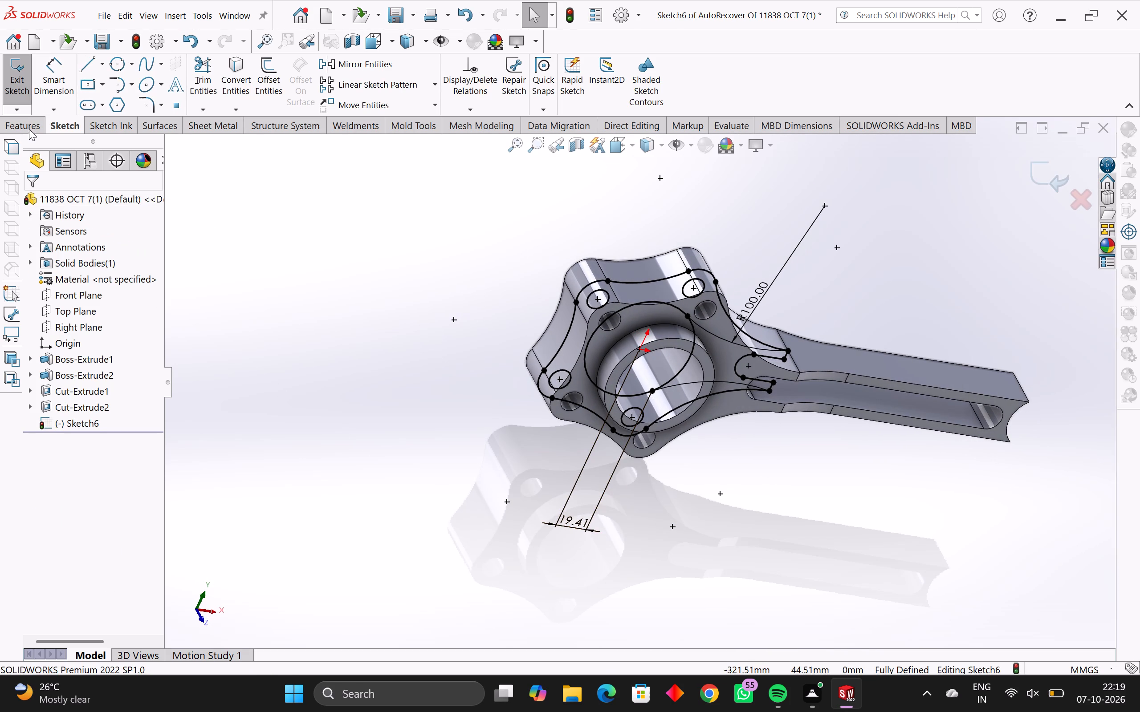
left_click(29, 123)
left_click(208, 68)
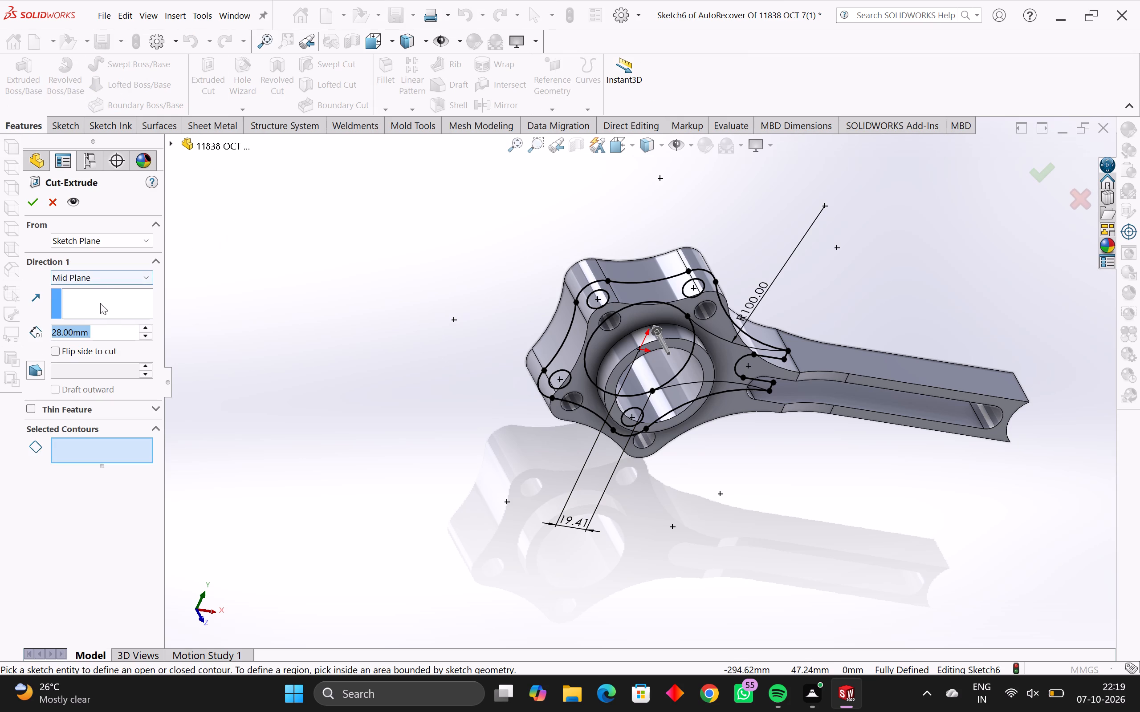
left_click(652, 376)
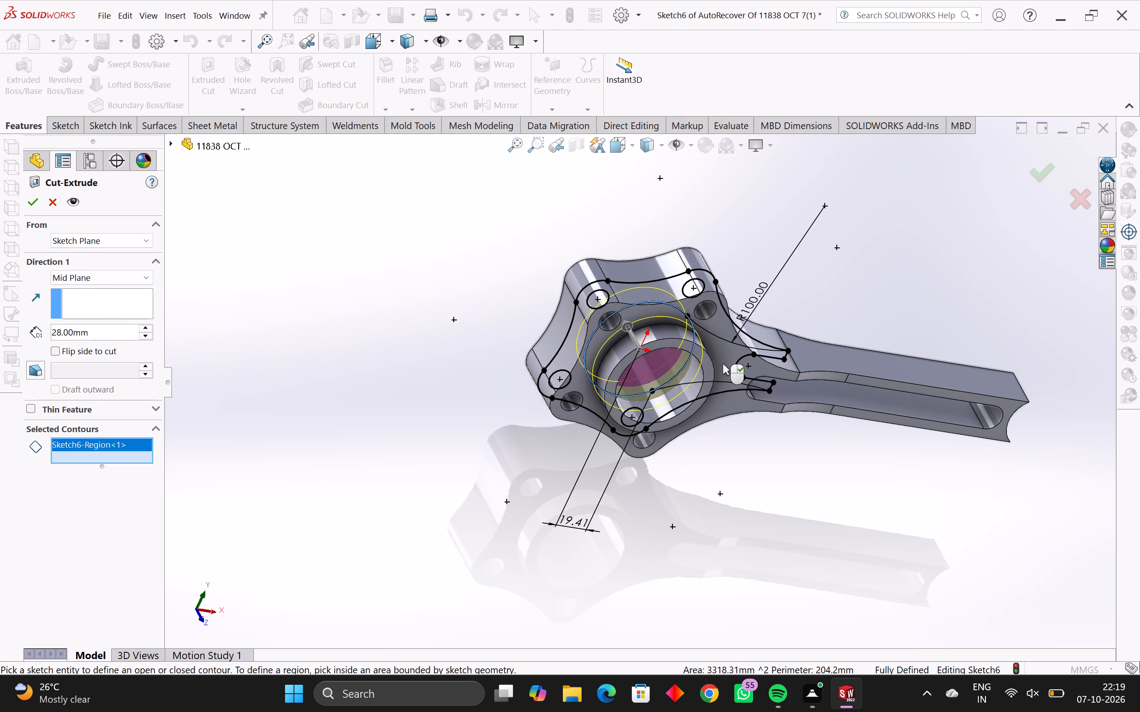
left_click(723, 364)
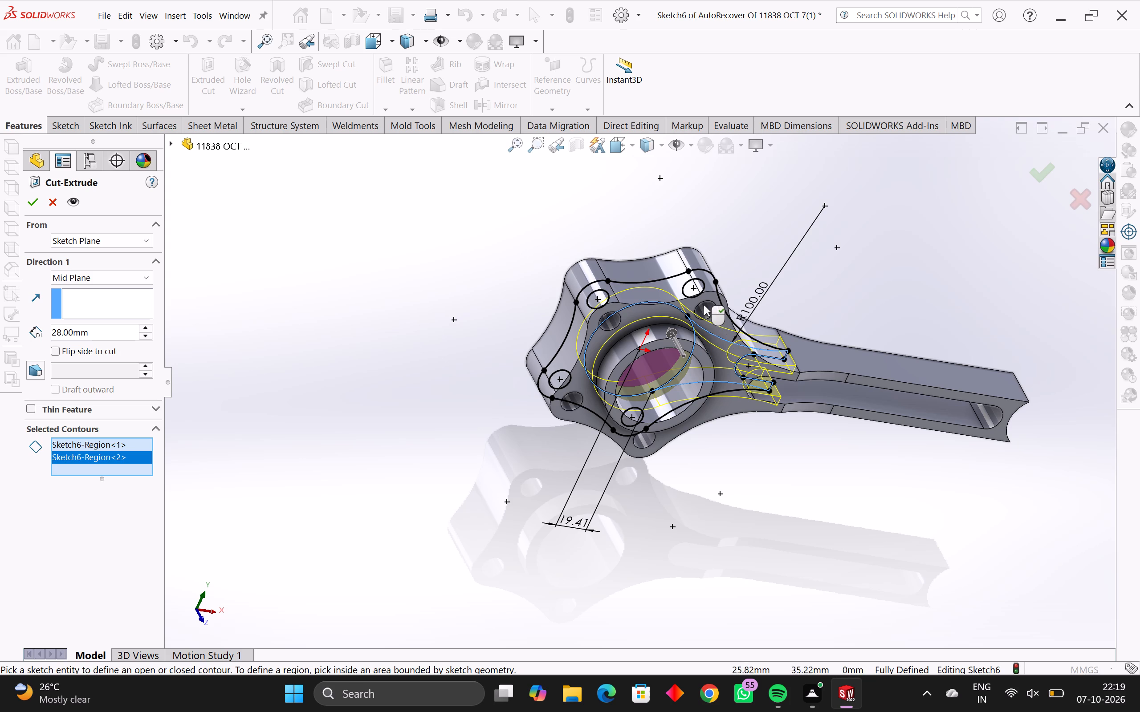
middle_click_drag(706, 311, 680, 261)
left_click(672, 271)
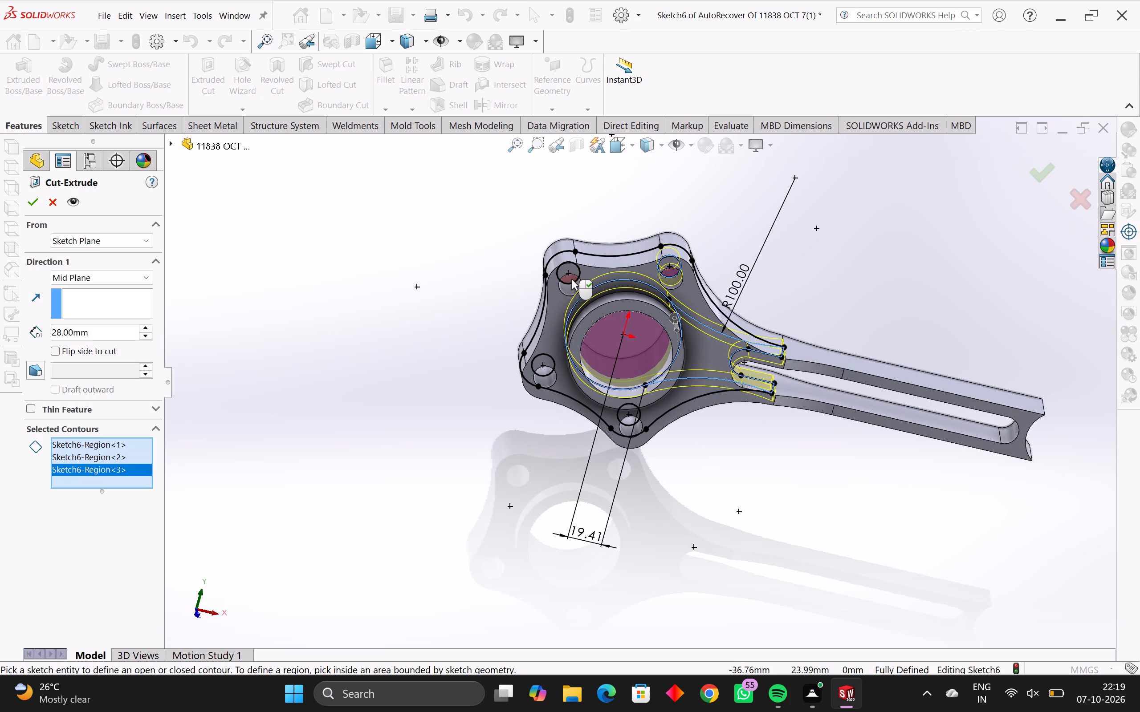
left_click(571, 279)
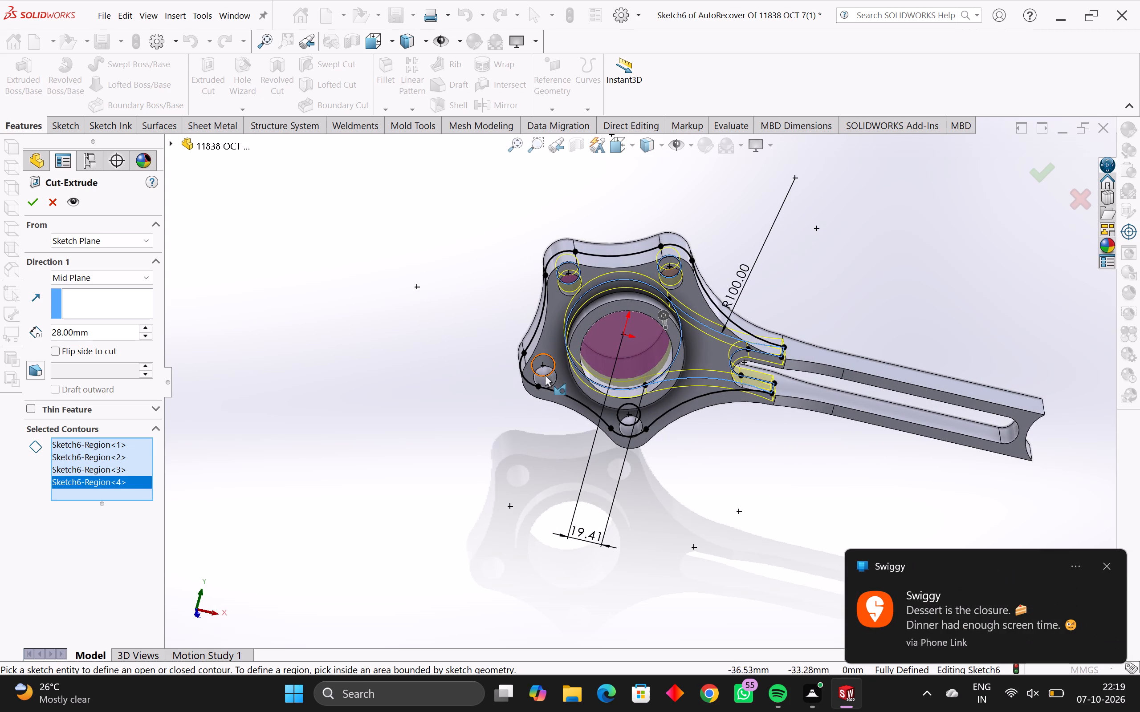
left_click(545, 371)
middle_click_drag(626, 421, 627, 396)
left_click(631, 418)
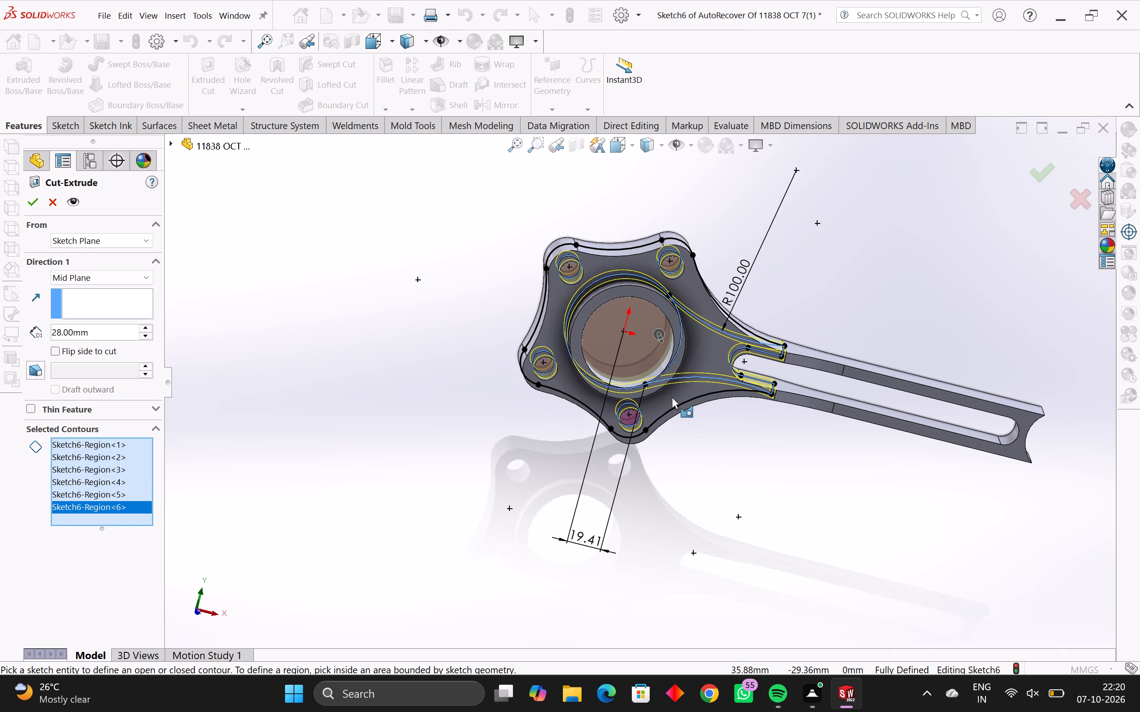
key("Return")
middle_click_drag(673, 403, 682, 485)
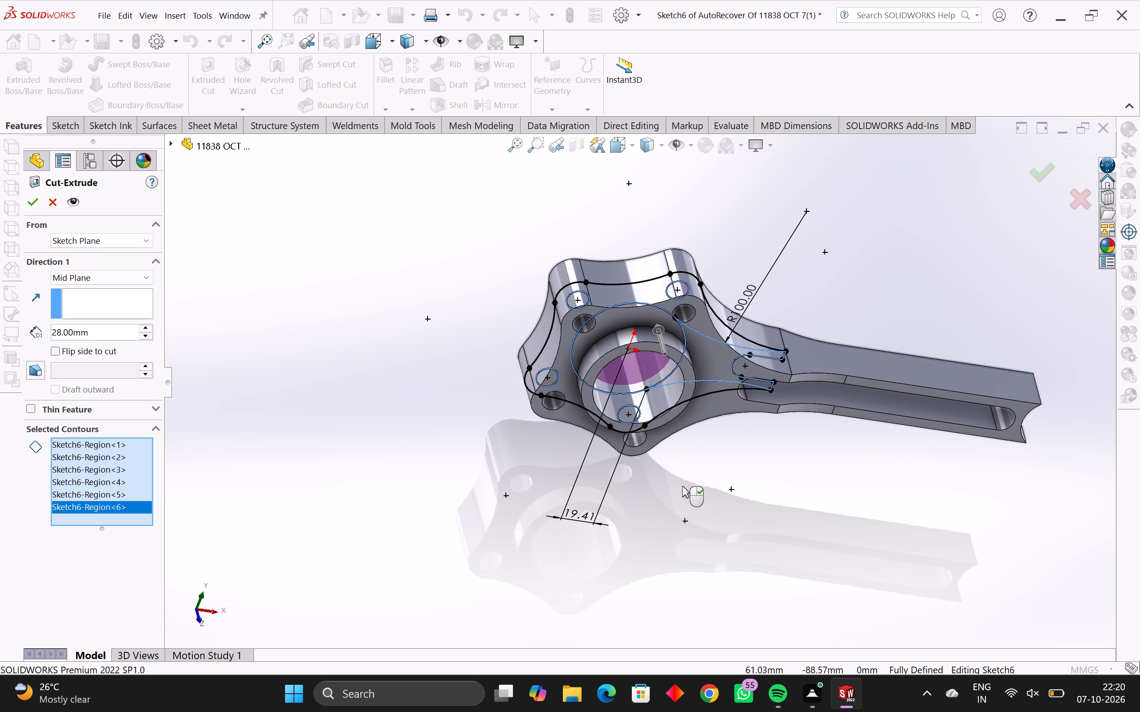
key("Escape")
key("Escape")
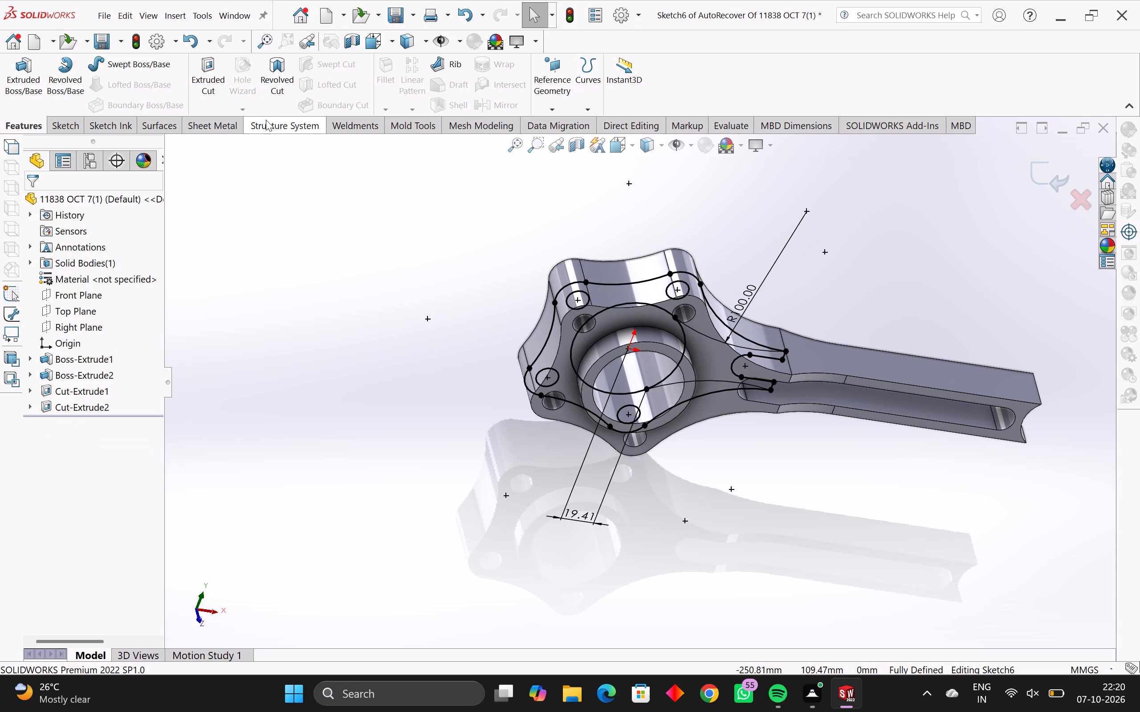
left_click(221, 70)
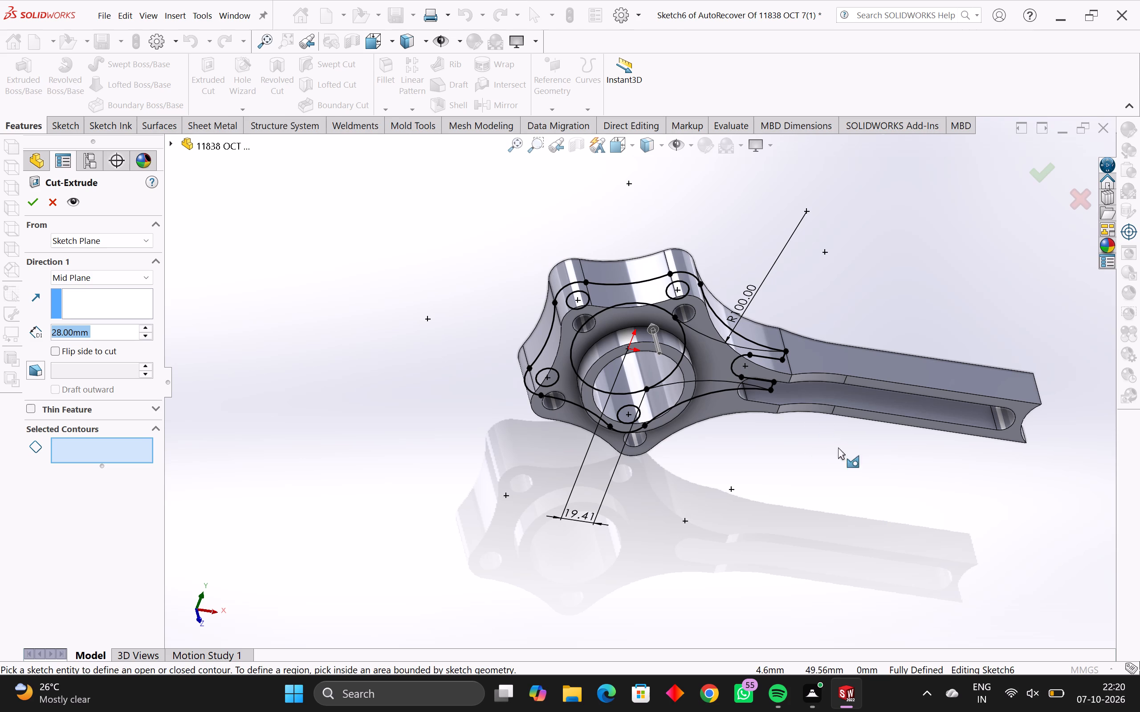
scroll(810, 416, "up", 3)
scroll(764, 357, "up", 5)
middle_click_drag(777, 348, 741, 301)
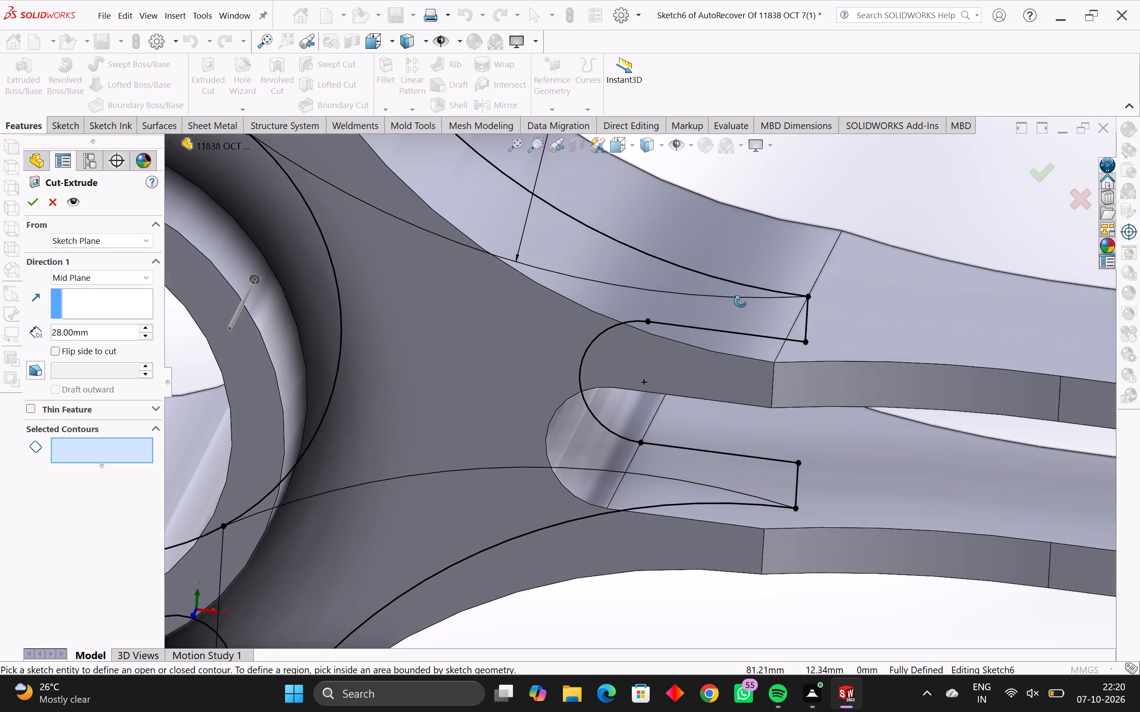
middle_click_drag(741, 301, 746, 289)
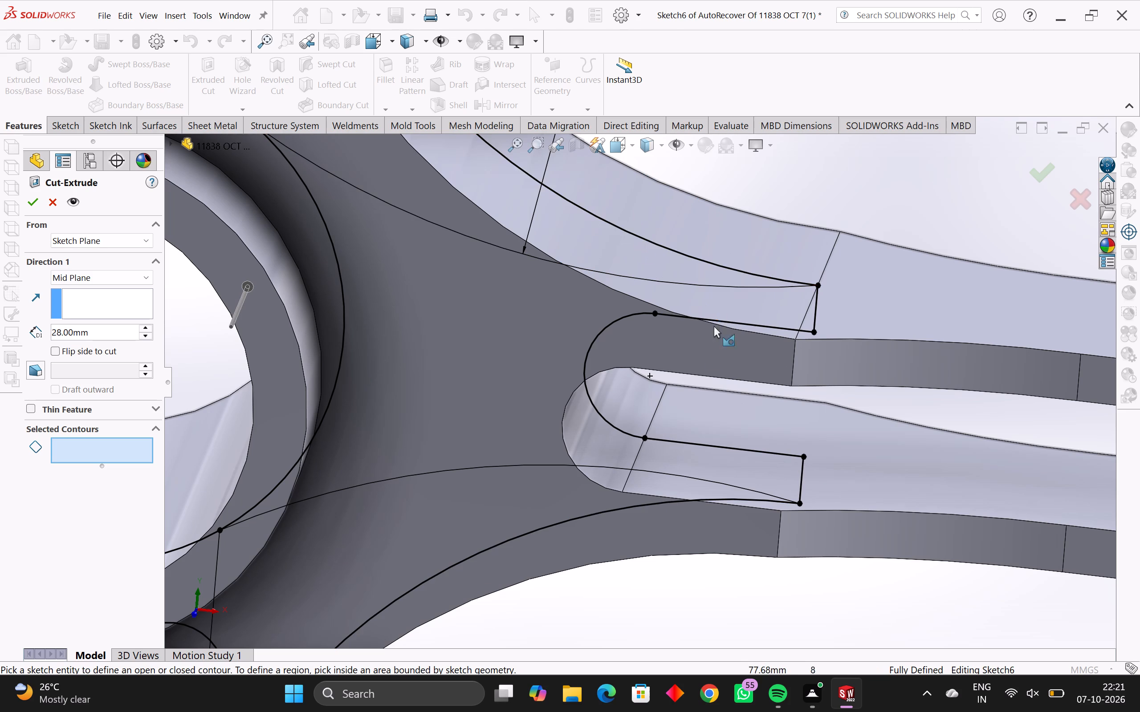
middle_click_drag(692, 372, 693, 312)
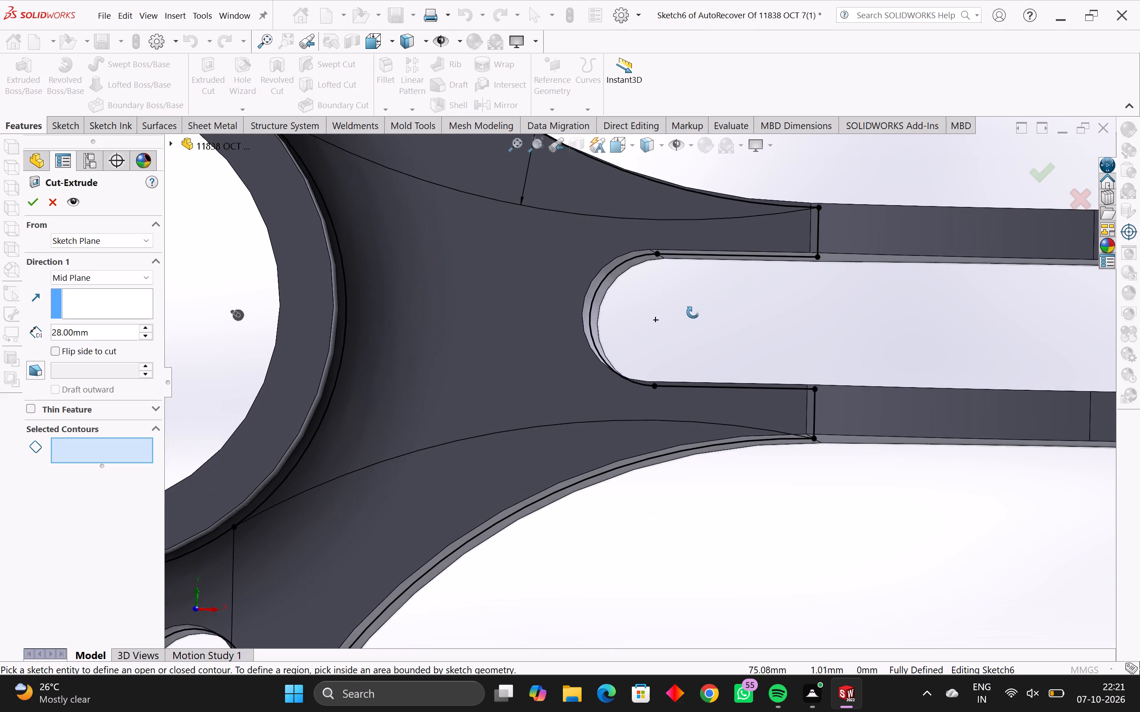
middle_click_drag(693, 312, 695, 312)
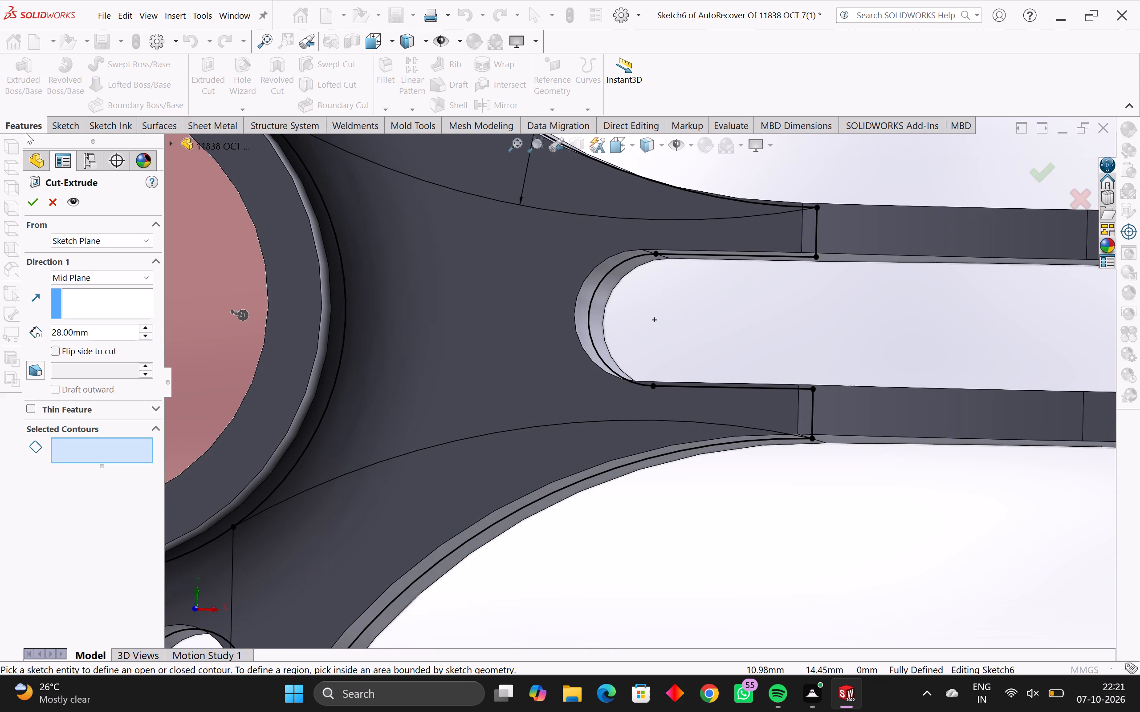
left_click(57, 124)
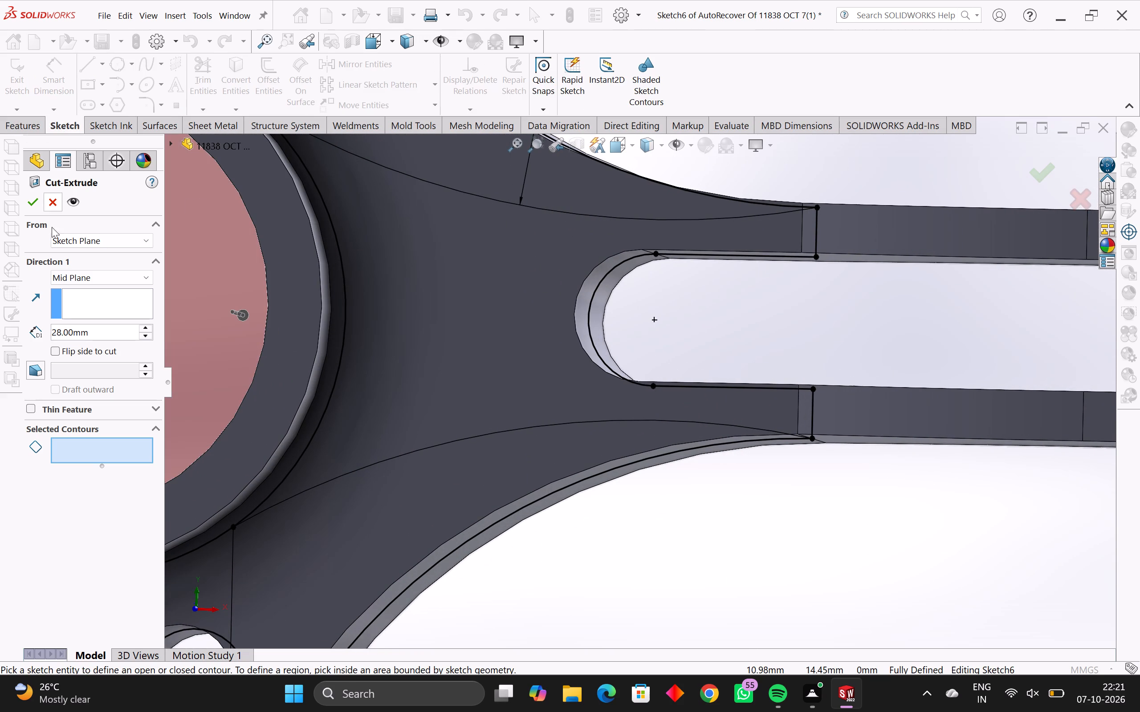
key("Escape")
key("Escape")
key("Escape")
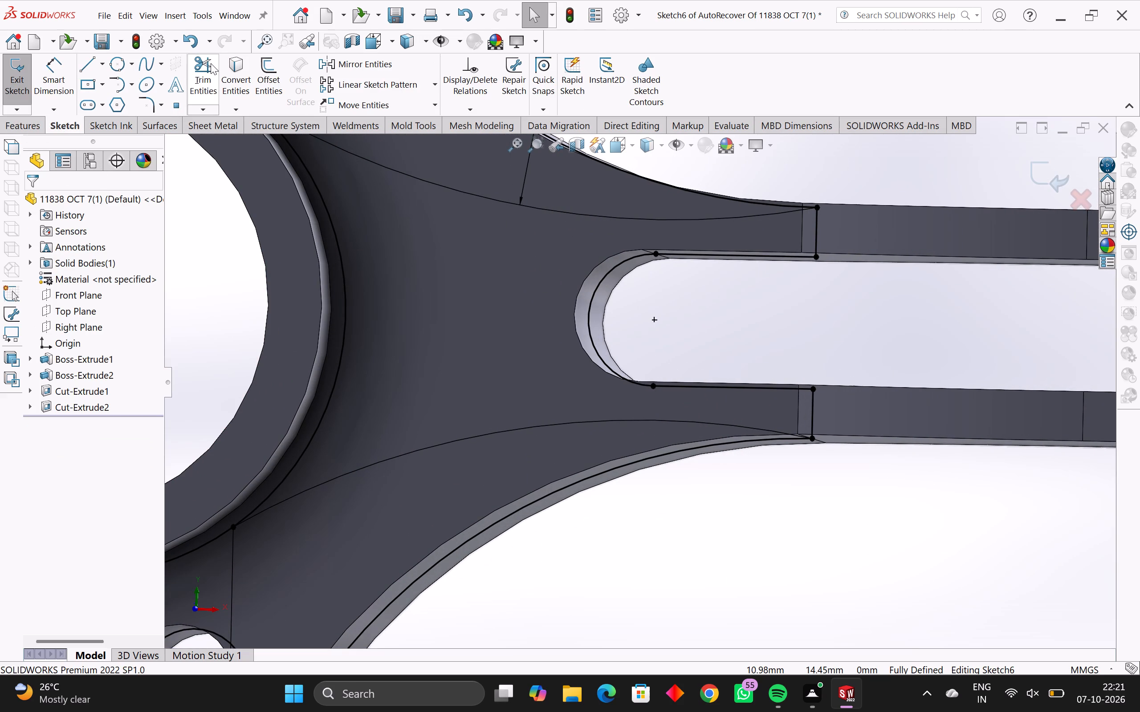
Remove the slot outline's upper line, rounded end arc and lower line with Trim to closest, accepting the deletion of their relations.
left_click(204, 61)
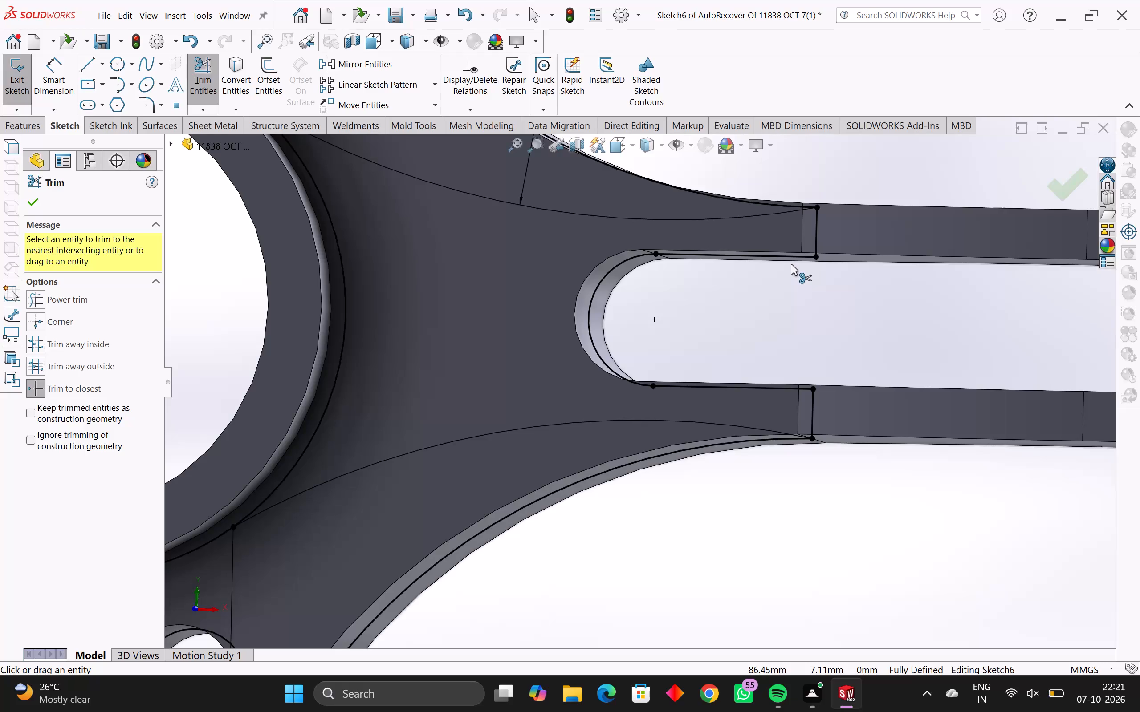
scroll(774, 360, "up", 2)
middle_click_drag(771, 364, 761, 353)
scroll(751, 415, "down", 1)
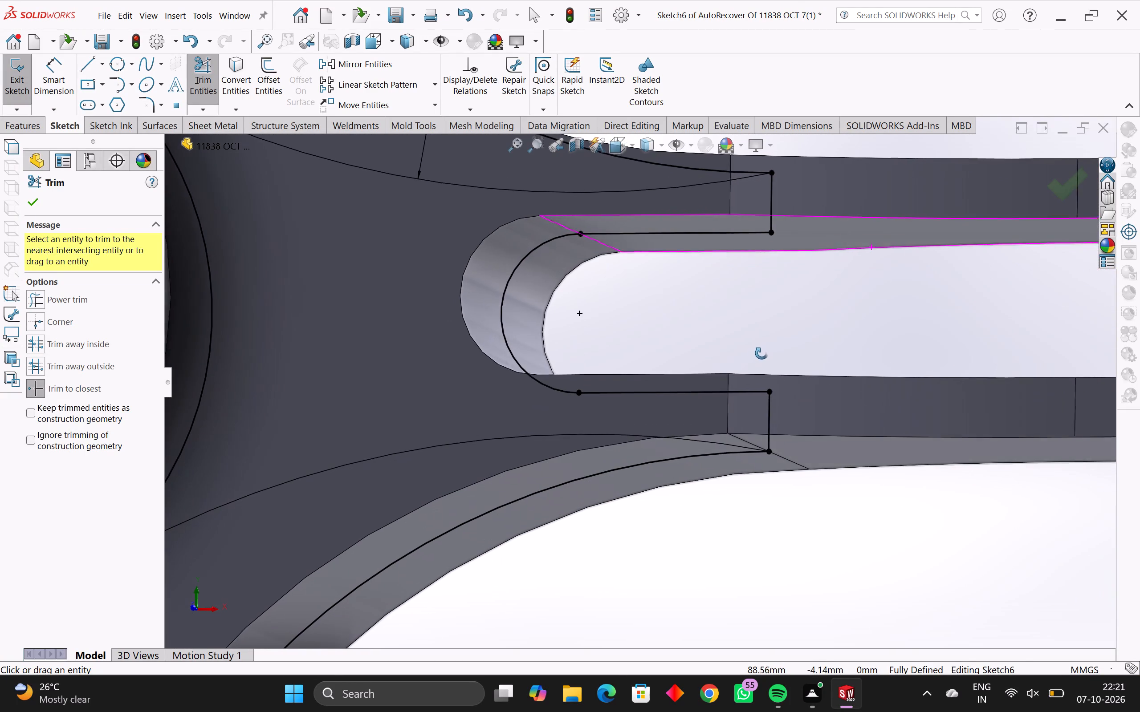
middle_click_drag(761, 353, 754, 358)
left_click(724, 235)
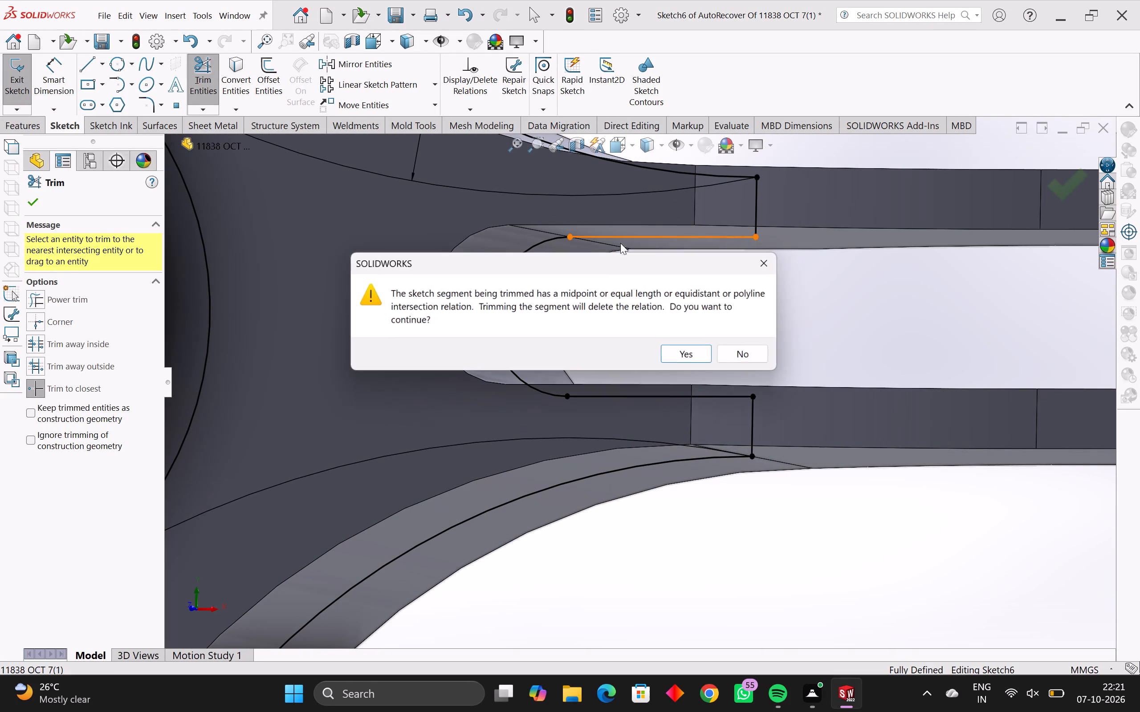
left_click(672, 356)
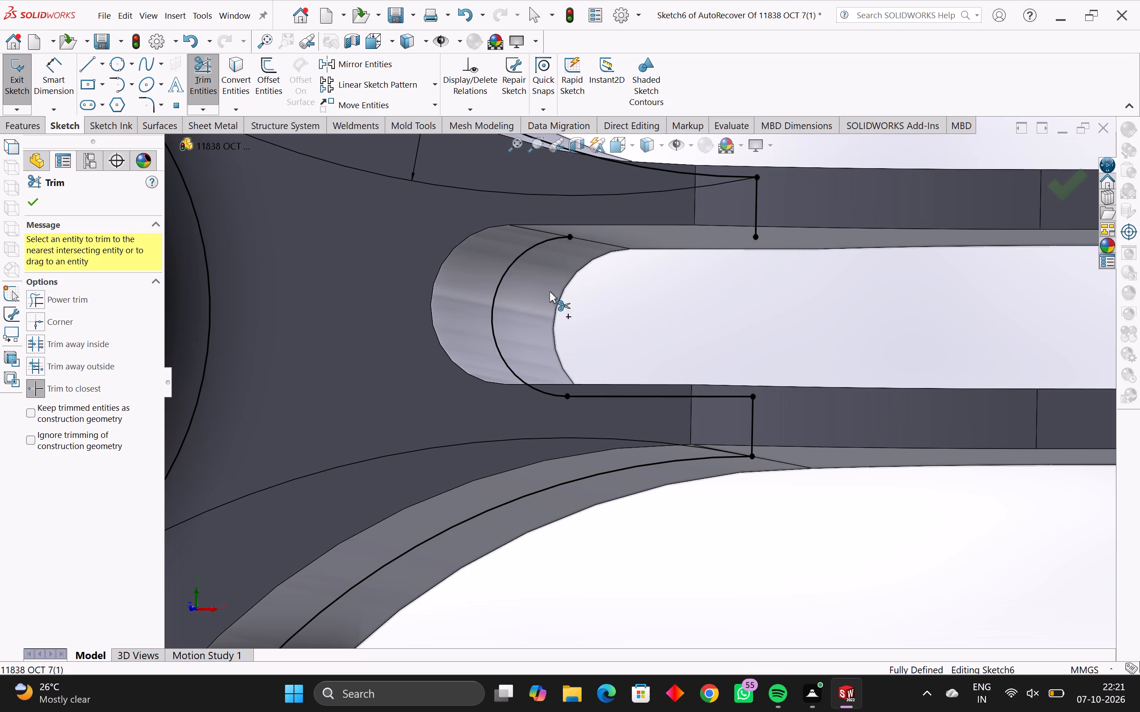
left_click(528, 250)
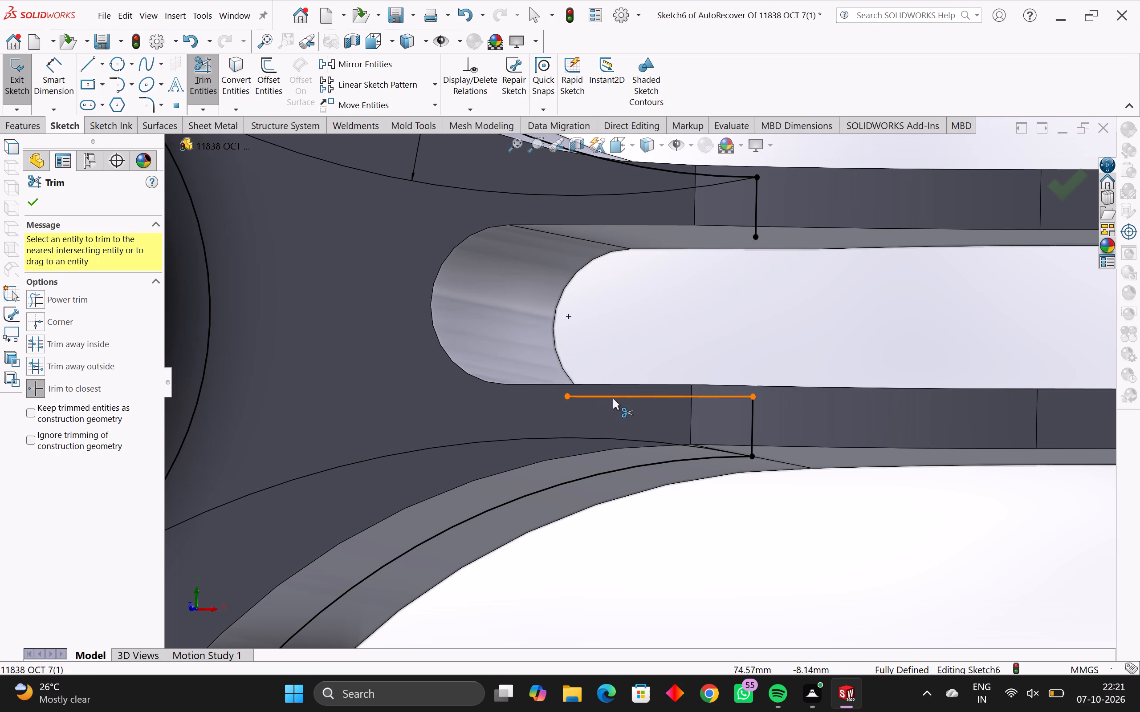
left_click(619, 396)
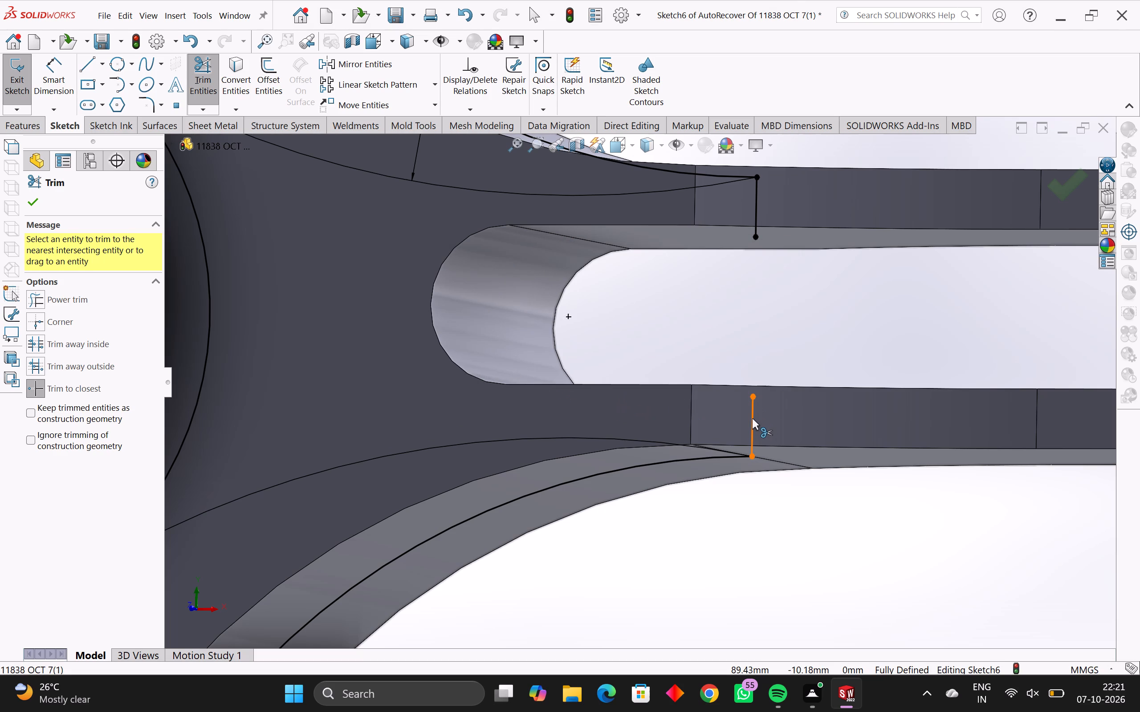
Trim away the two short vertical lines at the arm ends of the upper and lower neck arcs, accepting relation deletion.
left_click(752, 418)
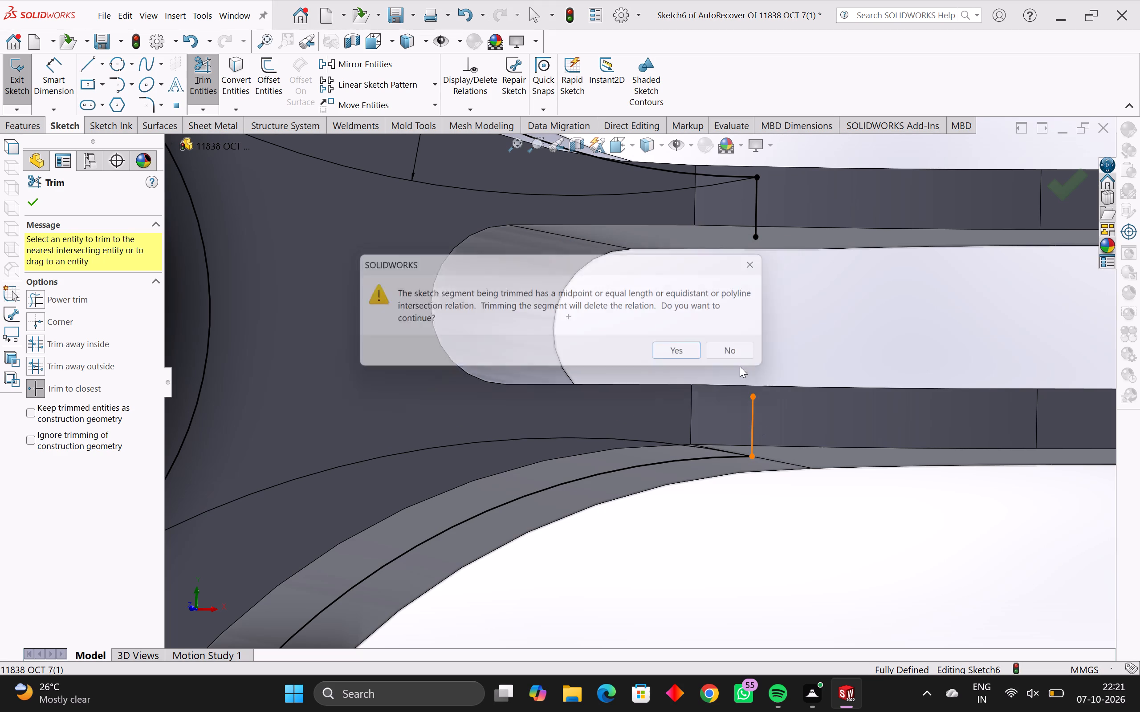
left_click(700, 354)
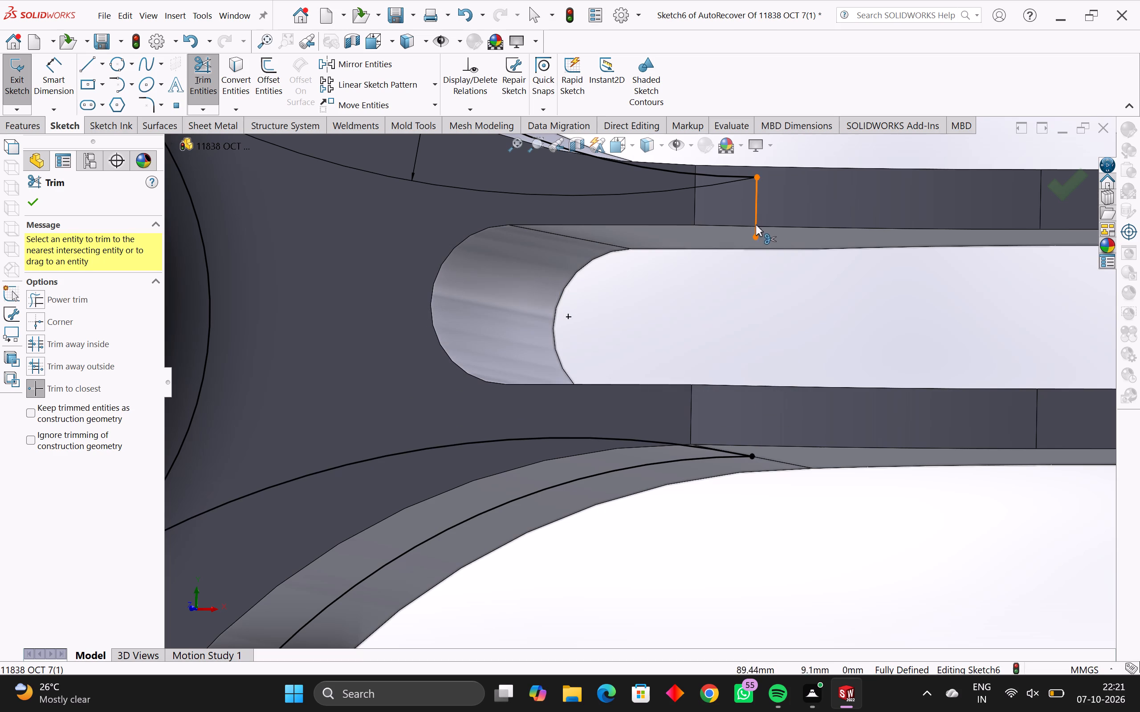
left_click(757, 216)
scroll(759, 291, "down", 3)
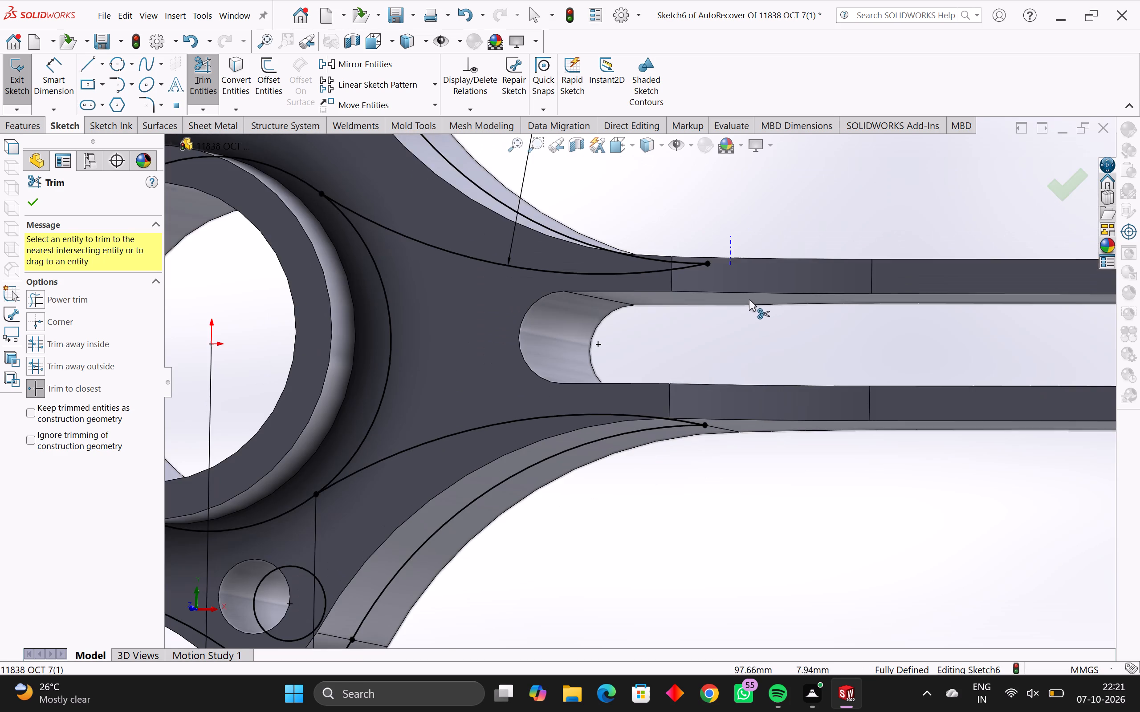
scroll(740, 303, "down", 3)
middle_click_drag(716, 320, 757, 375)
key("Escape")
key("Escape")
key("Escape")
key("Escape")
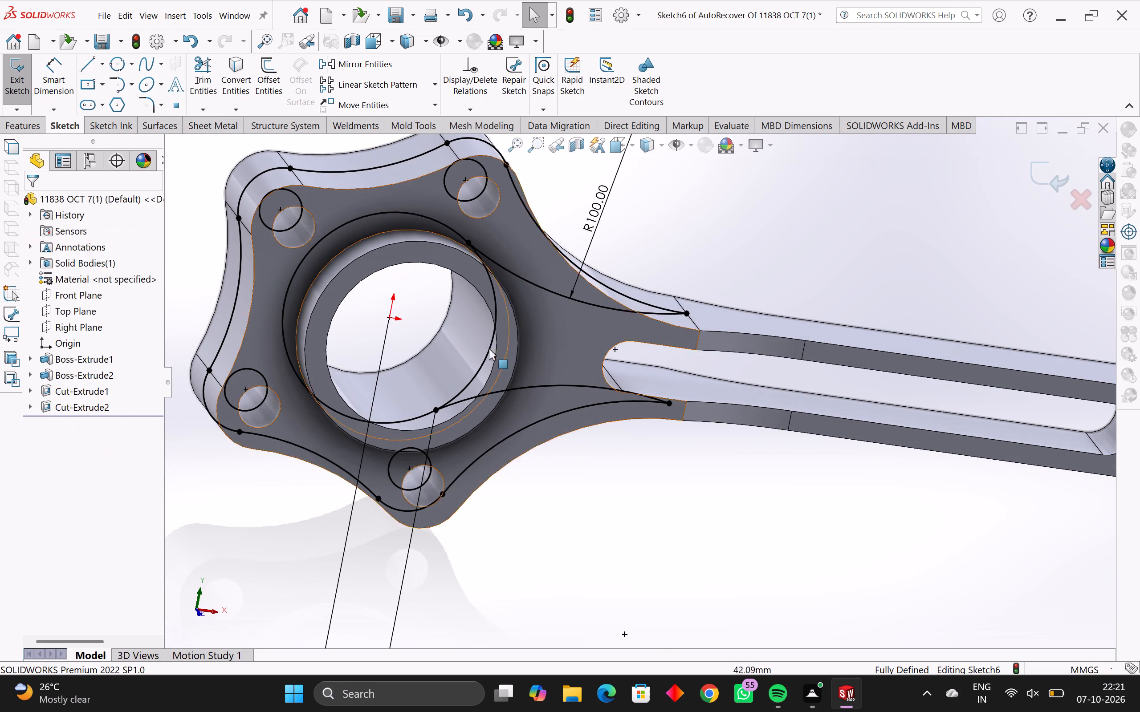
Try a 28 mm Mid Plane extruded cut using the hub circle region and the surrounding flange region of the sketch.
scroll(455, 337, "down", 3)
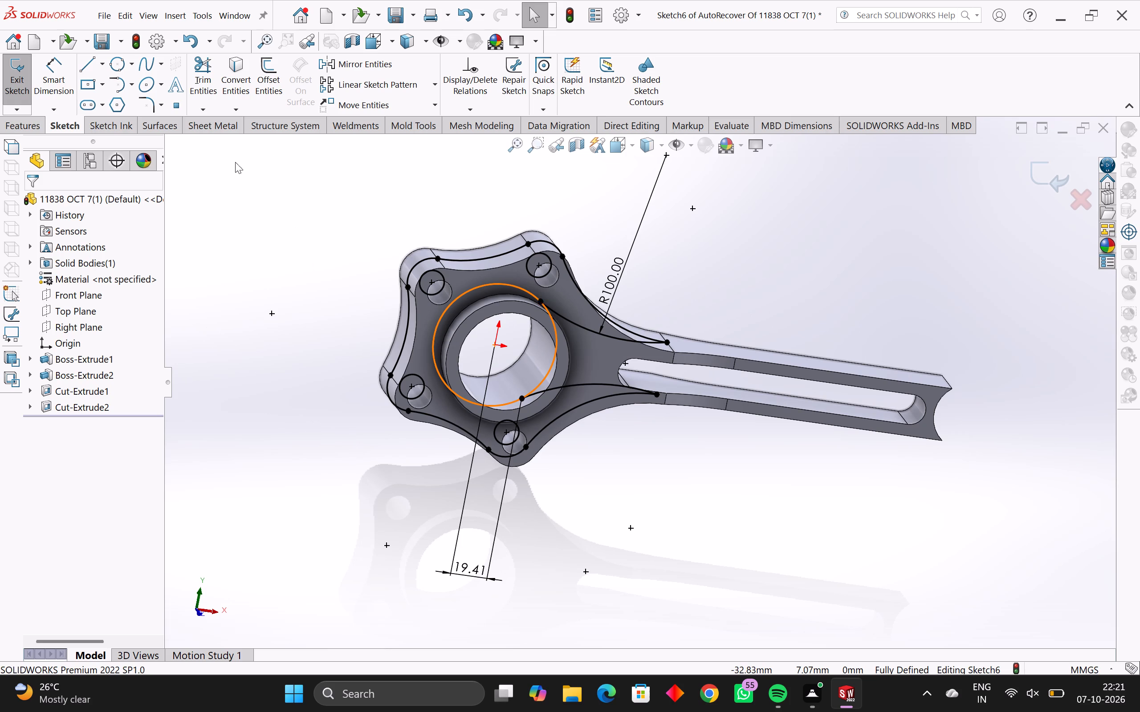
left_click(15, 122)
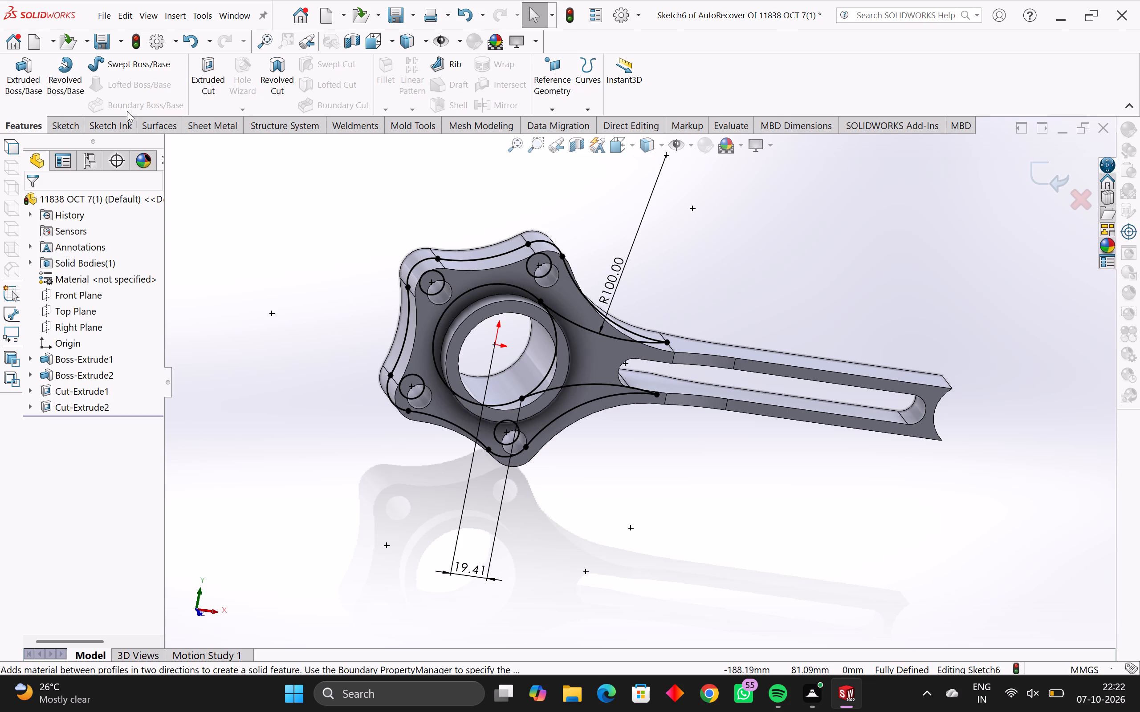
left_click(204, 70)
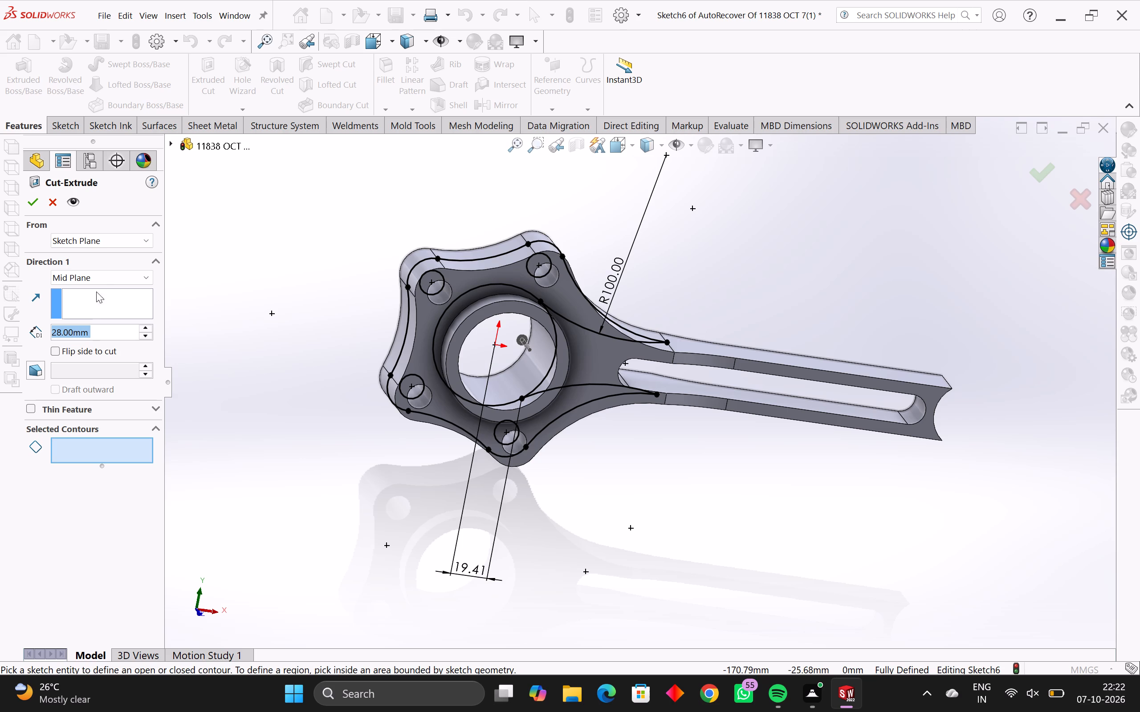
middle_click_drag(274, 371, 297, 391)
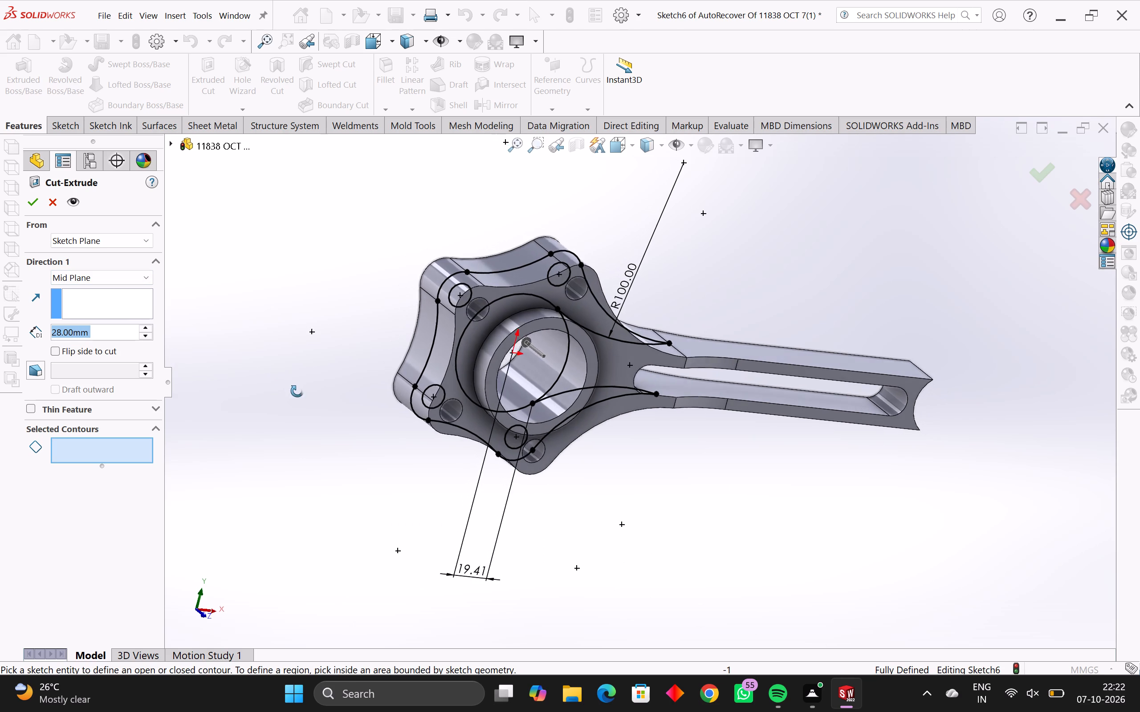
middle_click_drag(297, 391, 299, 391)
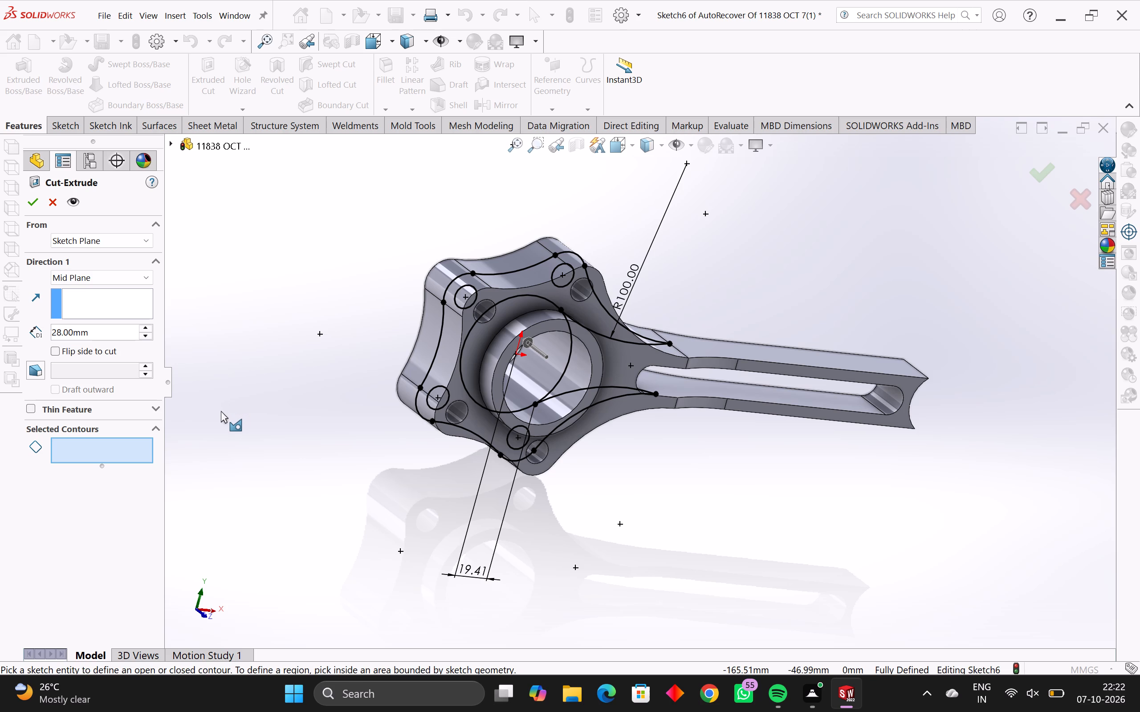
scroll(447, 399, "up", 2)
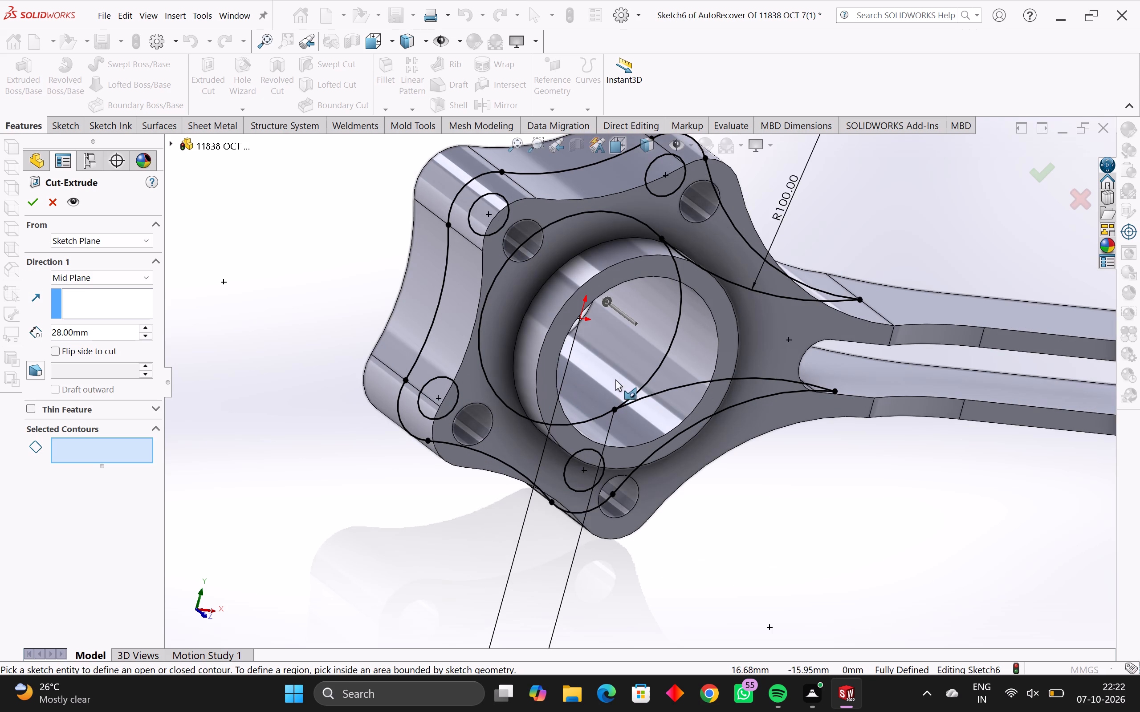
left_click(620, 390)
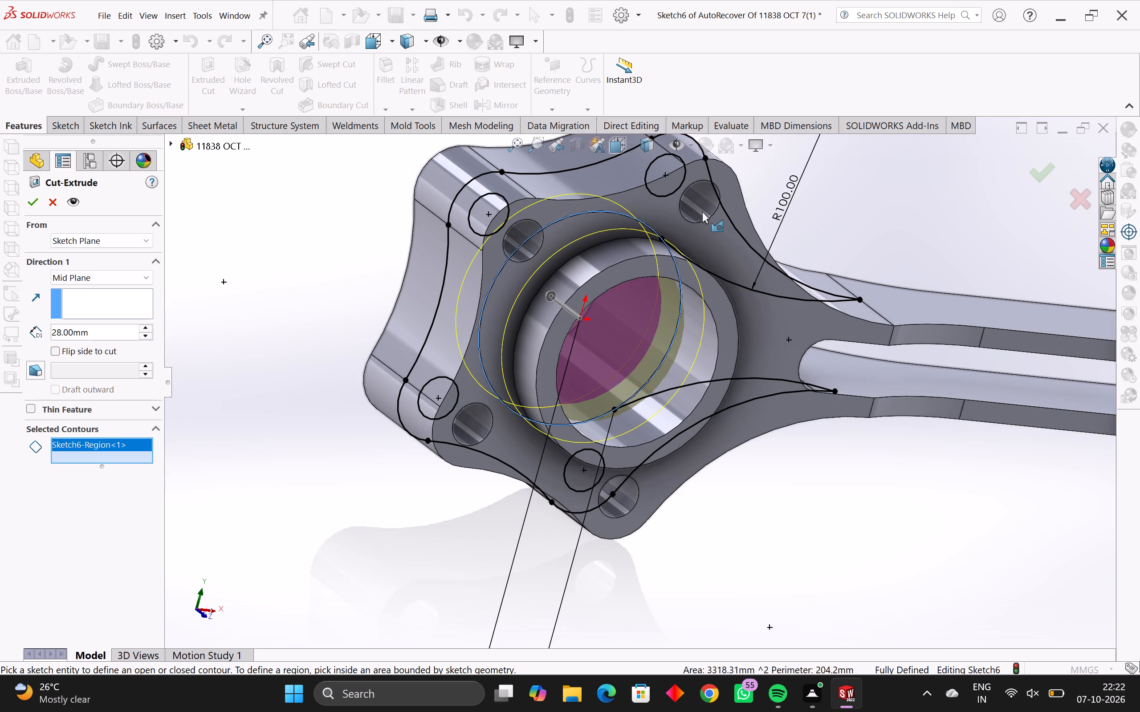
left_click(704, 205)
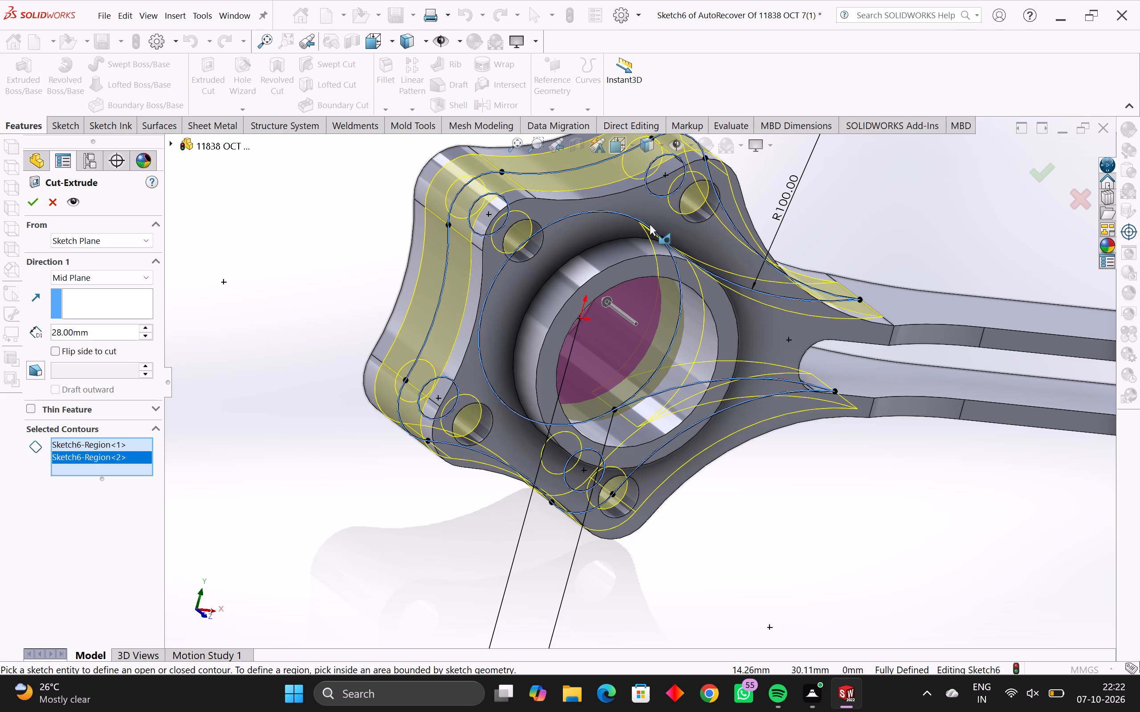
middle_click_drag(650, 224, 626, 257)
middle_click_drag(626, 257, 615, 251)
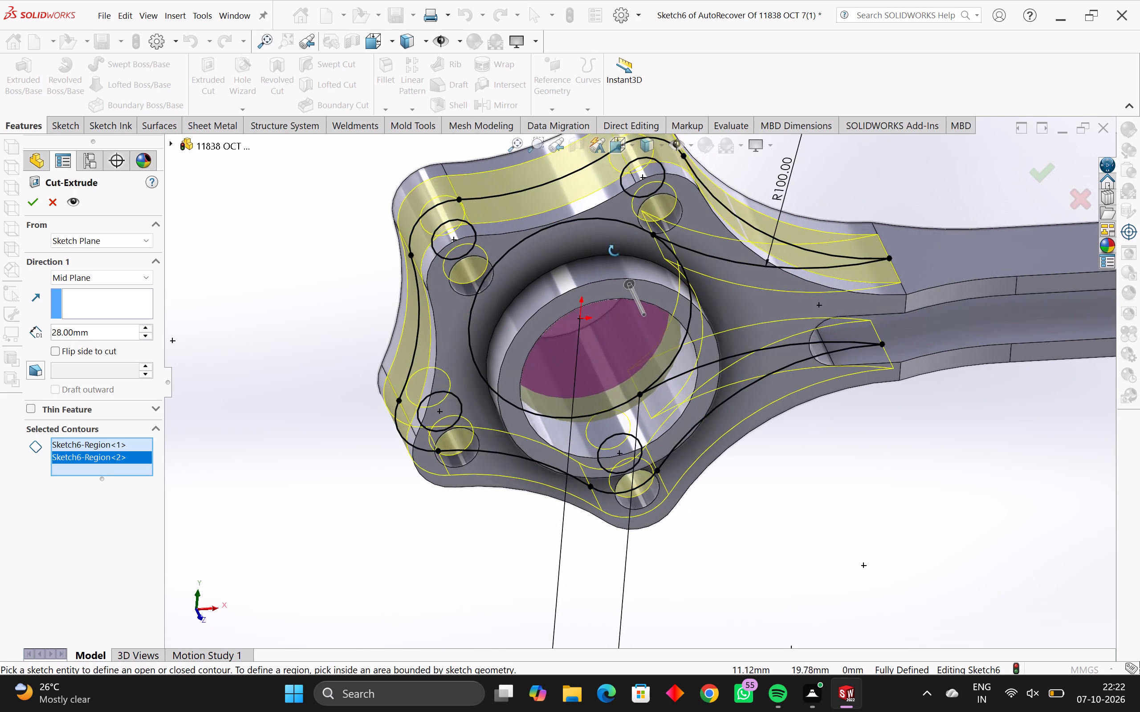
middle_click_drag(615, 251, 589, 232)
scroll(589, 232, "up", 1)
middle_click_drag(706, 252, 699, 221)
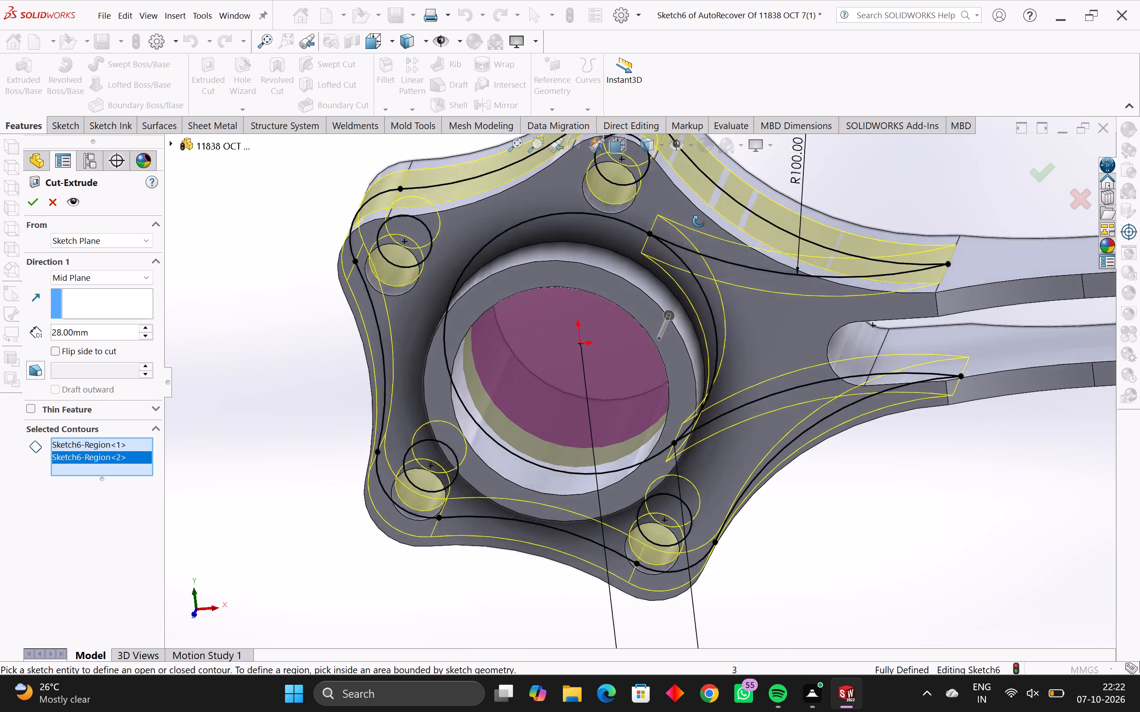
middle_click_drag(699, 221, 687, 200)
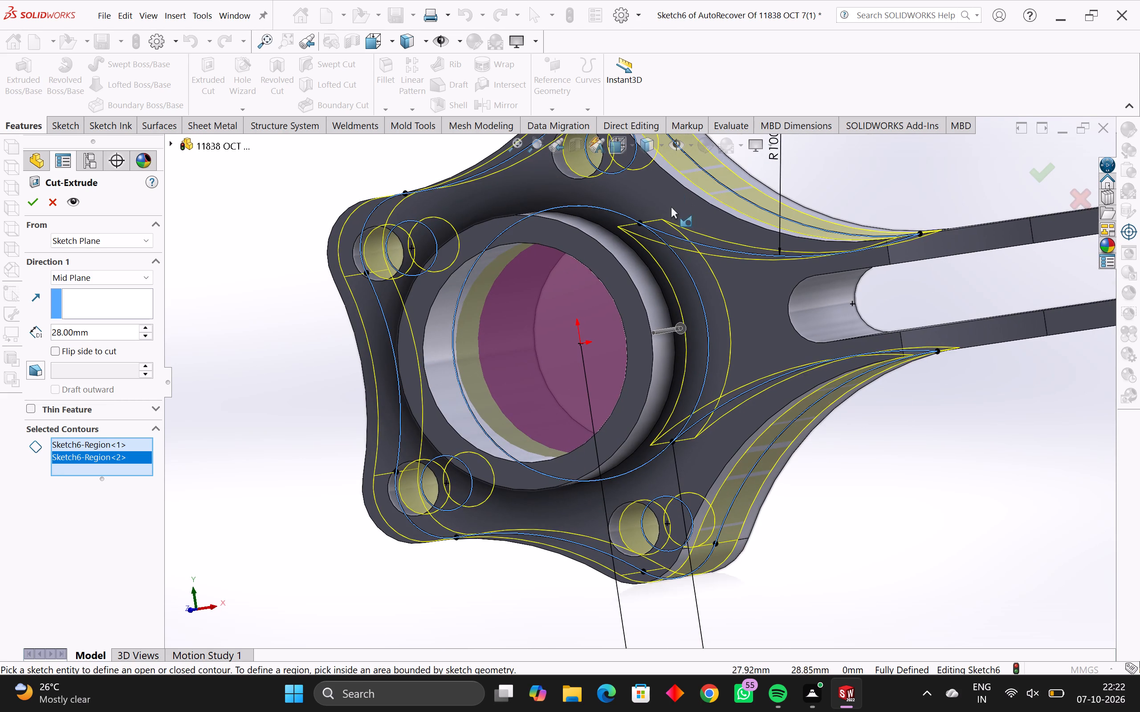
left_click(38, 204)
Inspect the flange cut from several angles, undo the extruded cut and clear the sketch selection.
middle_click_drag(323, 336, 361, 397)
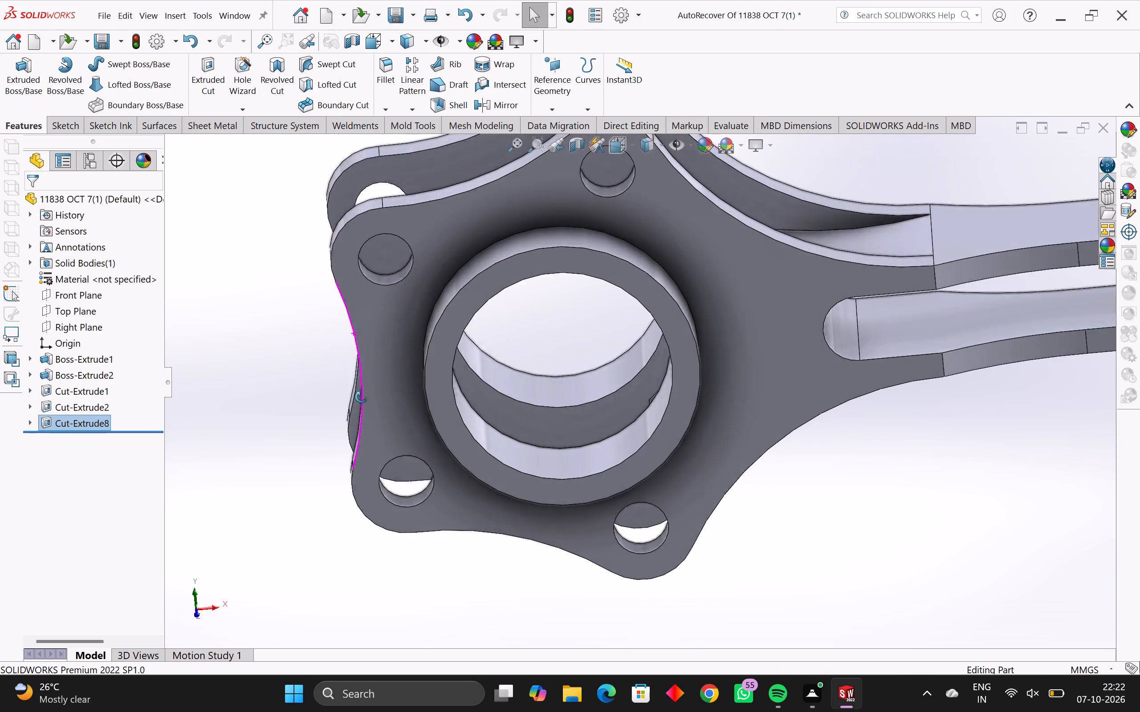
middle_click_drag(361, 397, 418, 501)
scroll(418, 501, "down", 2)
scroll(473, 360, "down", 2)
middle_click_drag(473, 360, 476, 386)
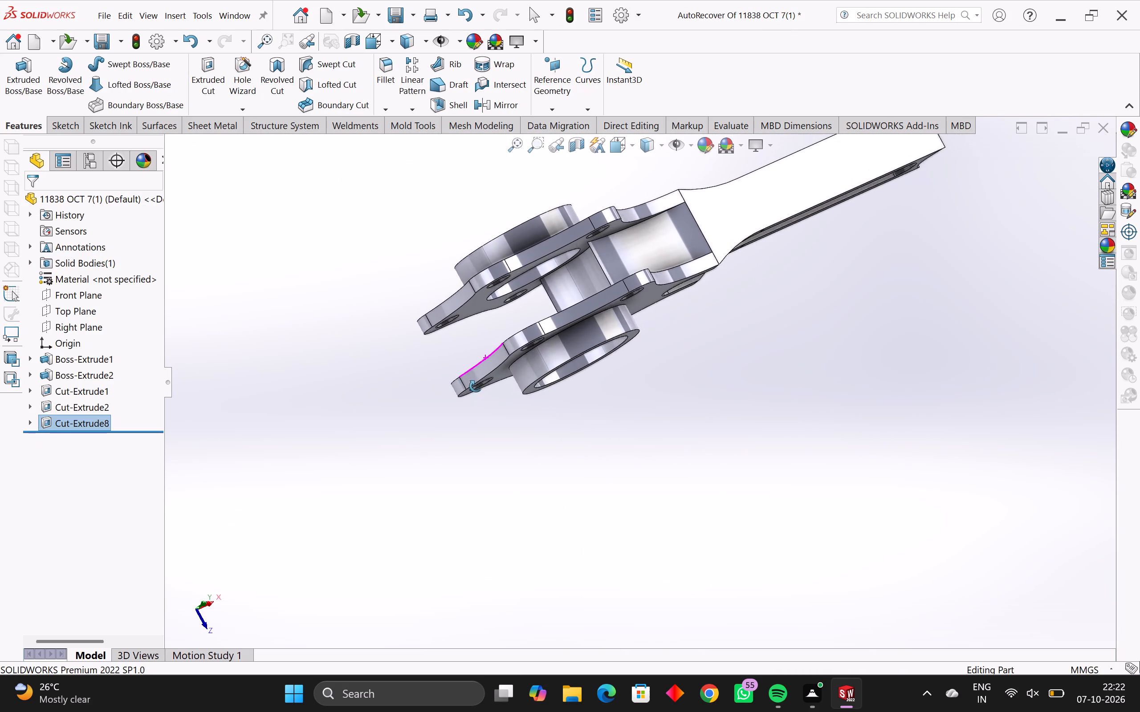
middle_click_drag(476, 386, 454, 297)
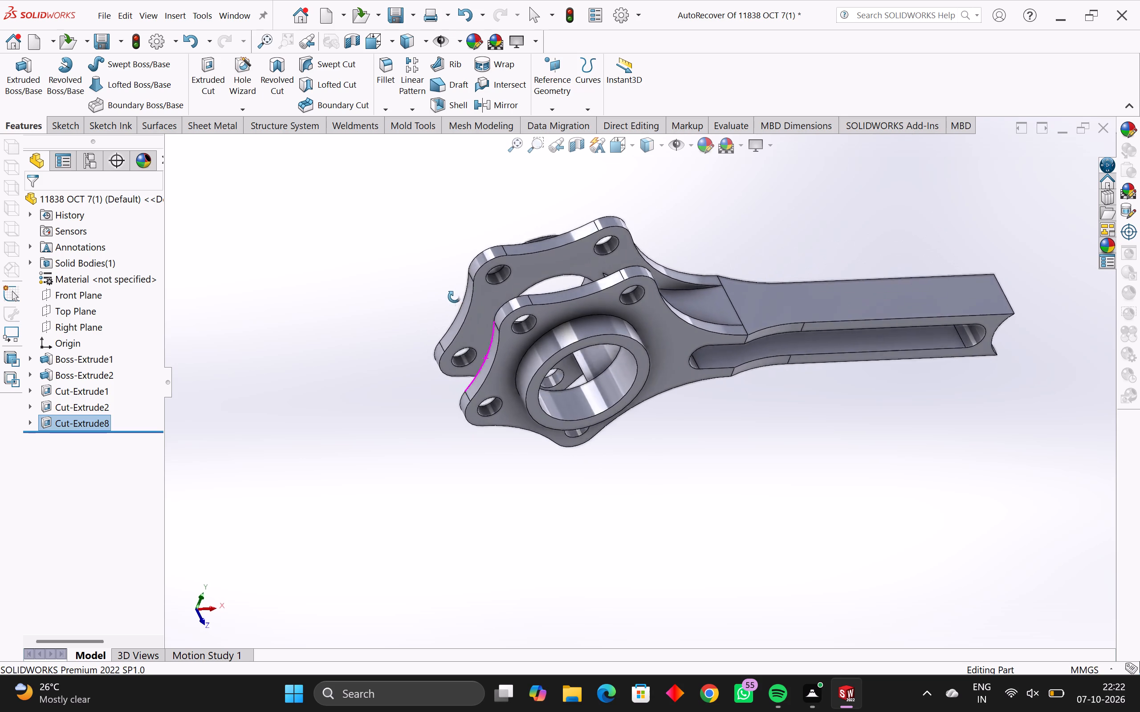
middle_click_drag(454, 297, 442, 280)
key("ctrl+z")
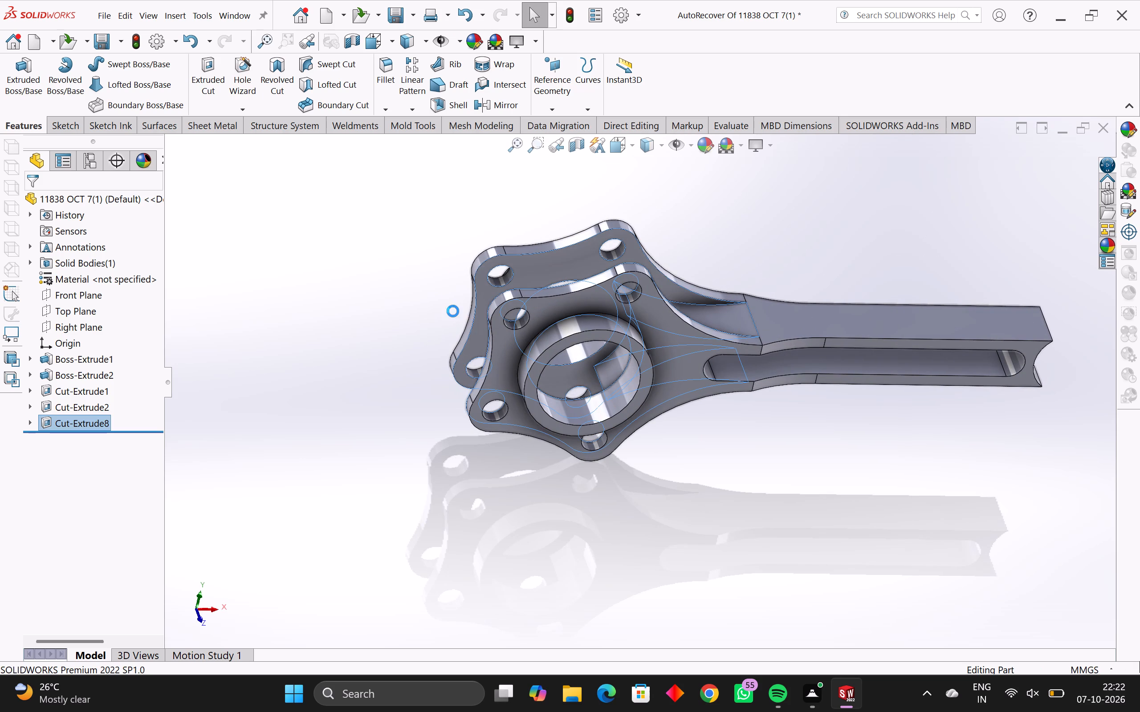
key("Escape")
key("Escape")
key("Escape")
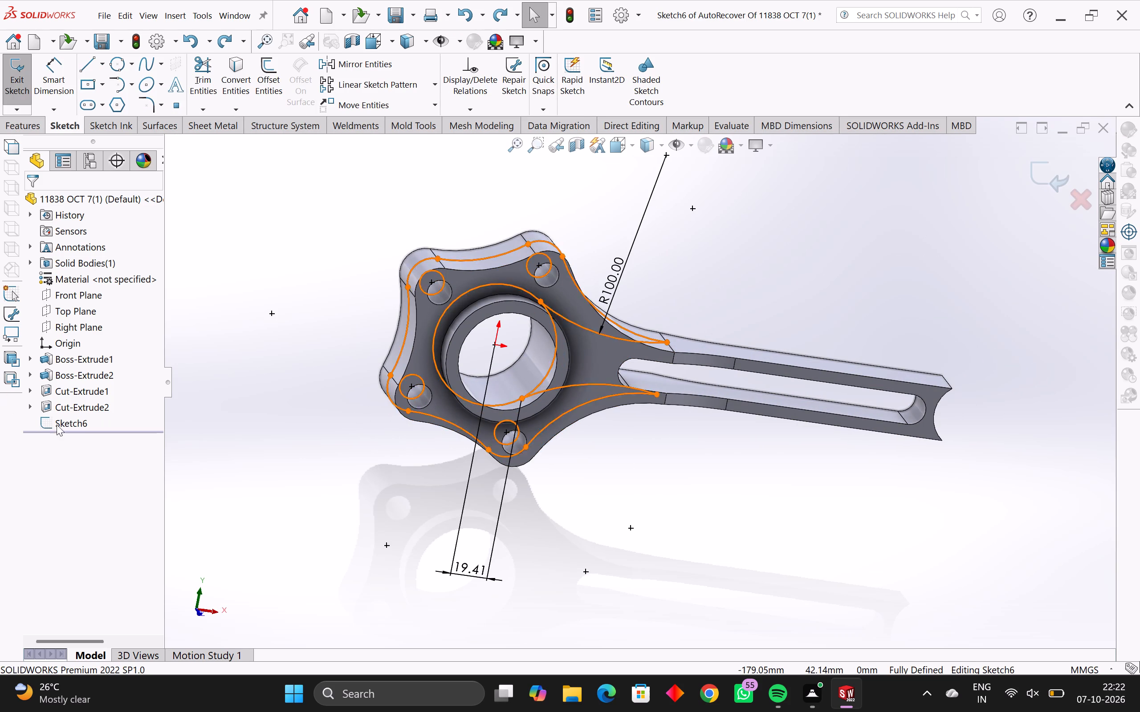
Make a 28 mm Mid Plane thin-feature extruded cut from the hub circle contour and the open flange-outline contour.
scroll(518, 349, "up", 2)
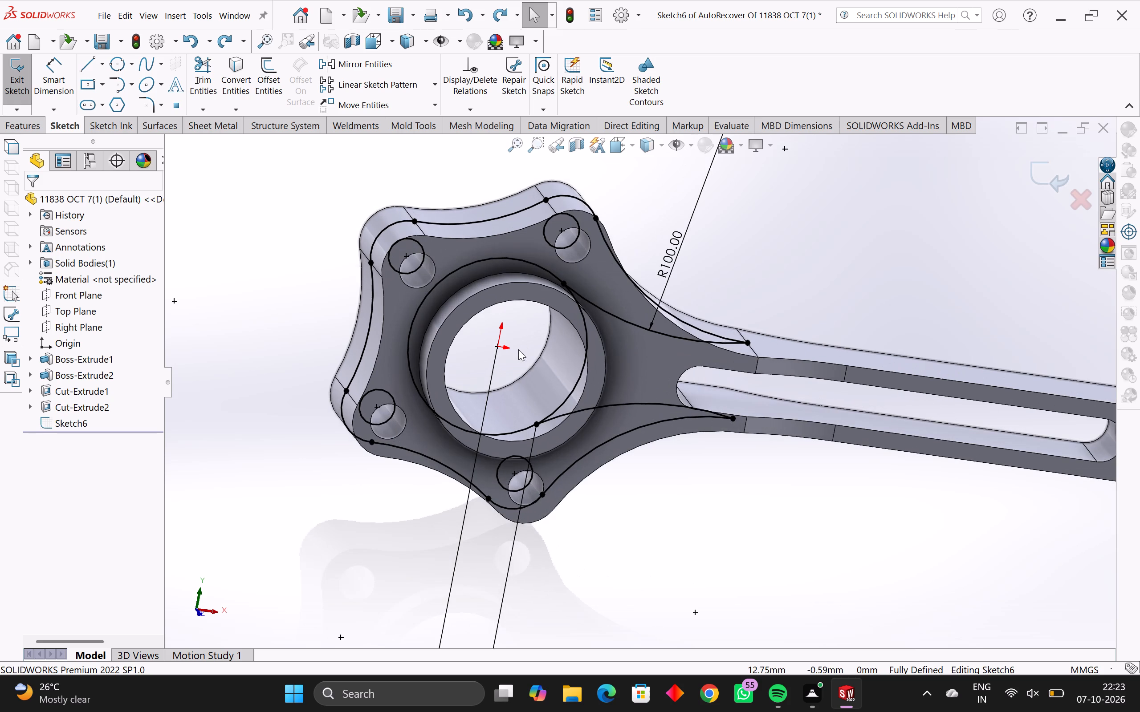
scroll(496, 326, "down", 1)
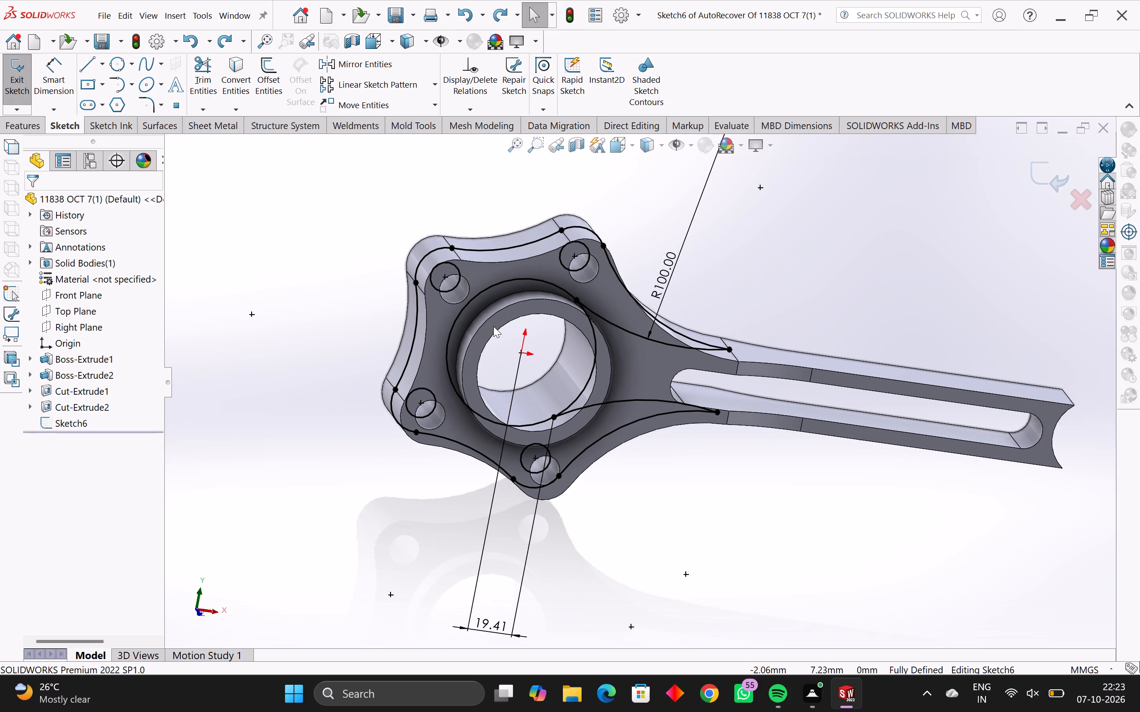
left_click(24, 125)
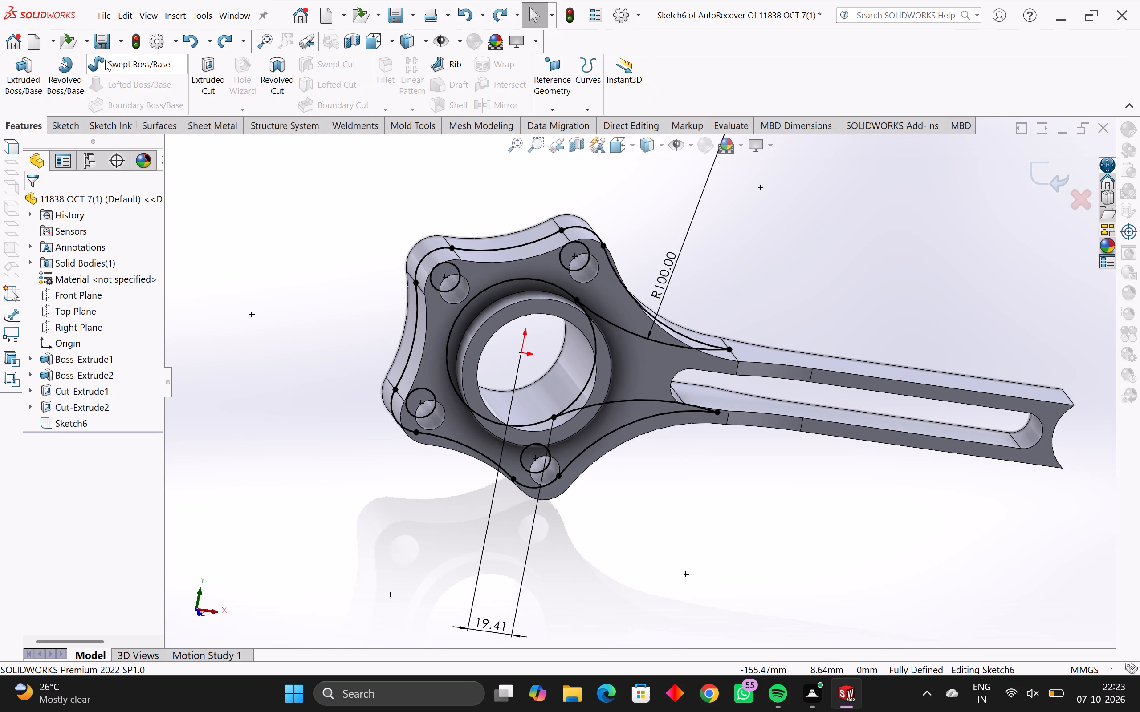
left_click(206, 72)
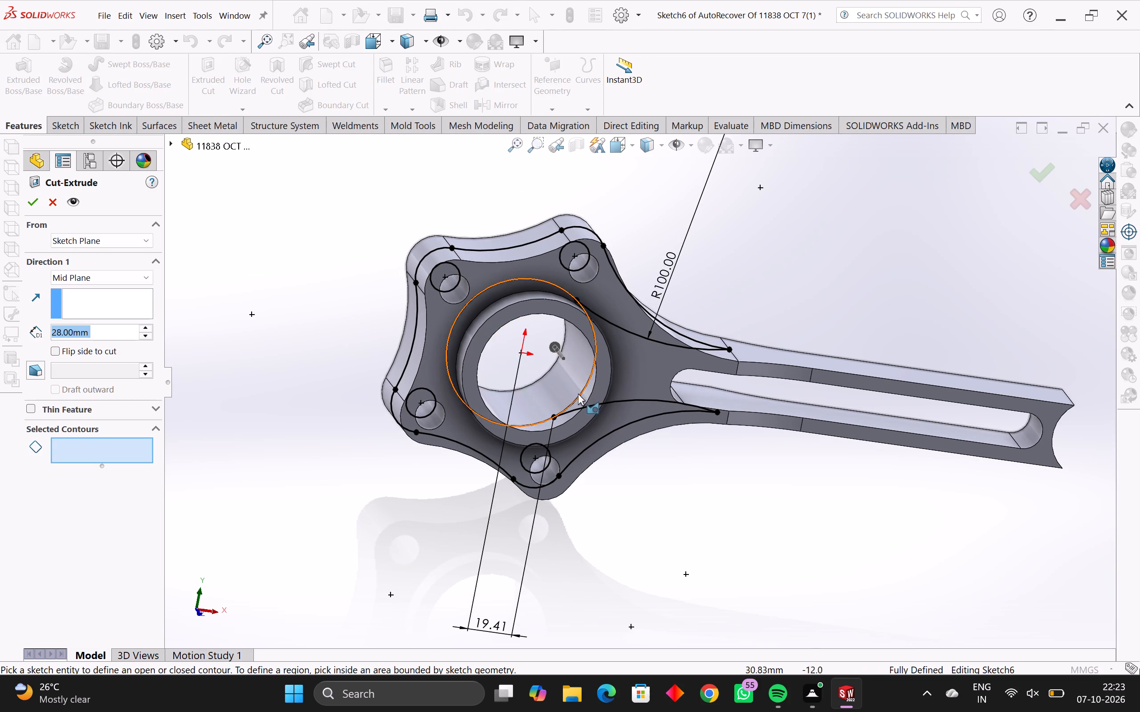
left_click(581, 390)
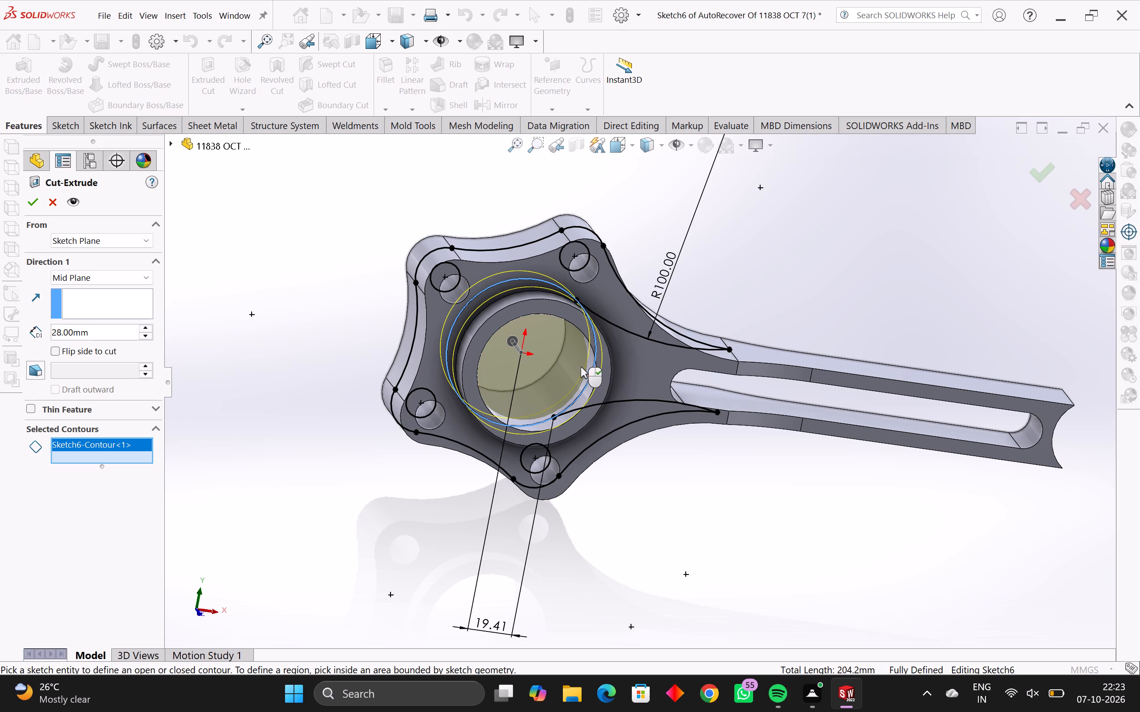
left_click(637, 336)
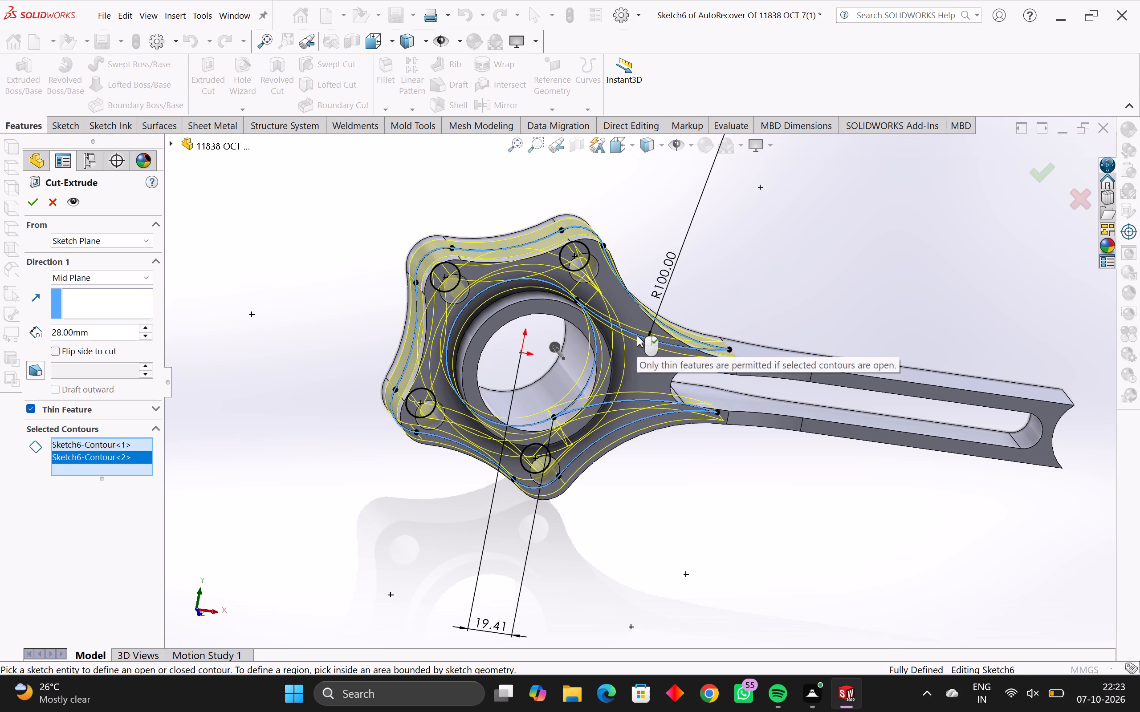
middle_click_drag(637, 336, 637, 403)
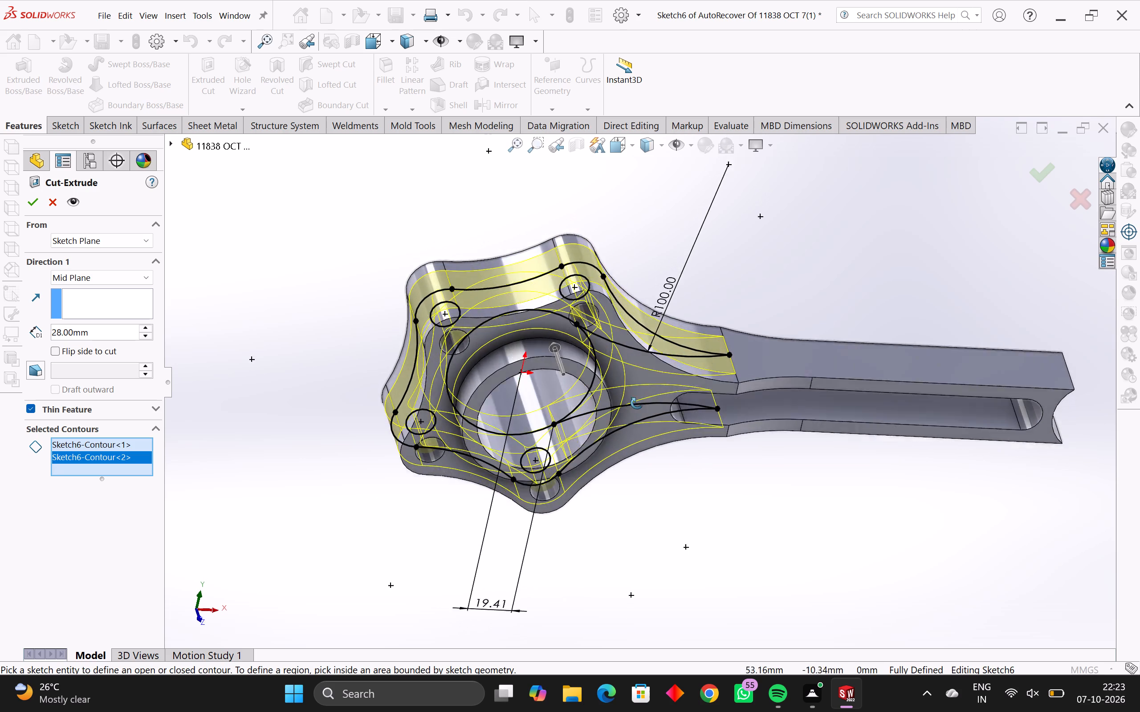
middle_click_drag(637, 403, 623, 406)
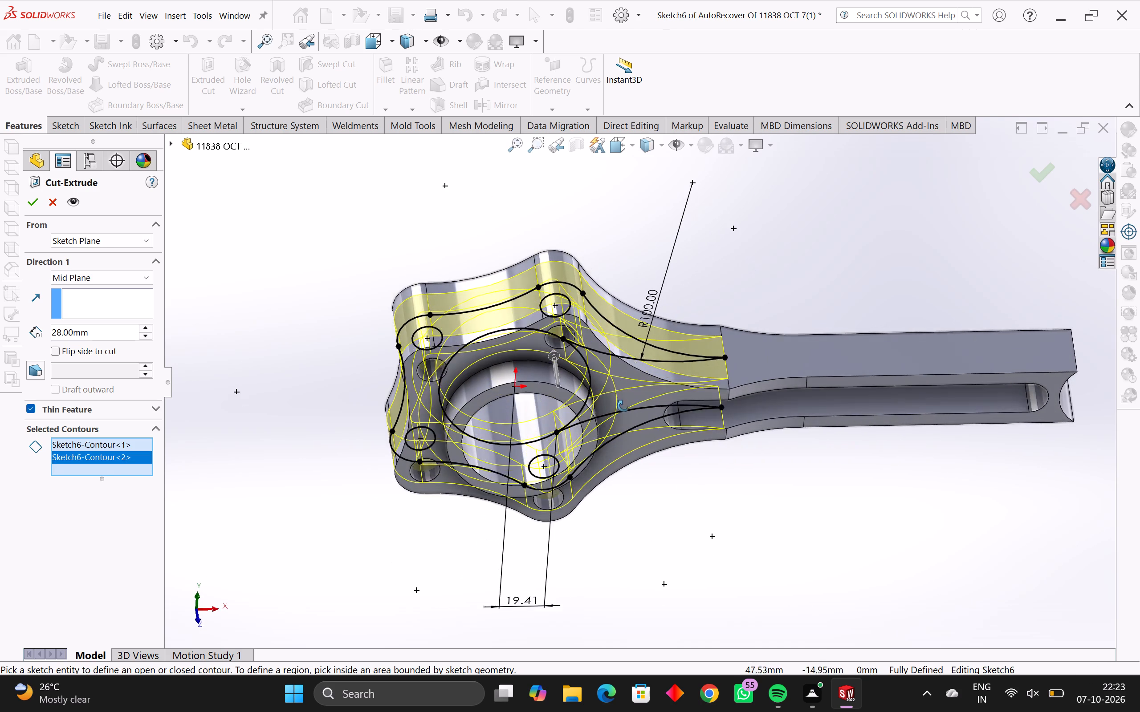
middle_click_drag(623, 406, 671, 315)
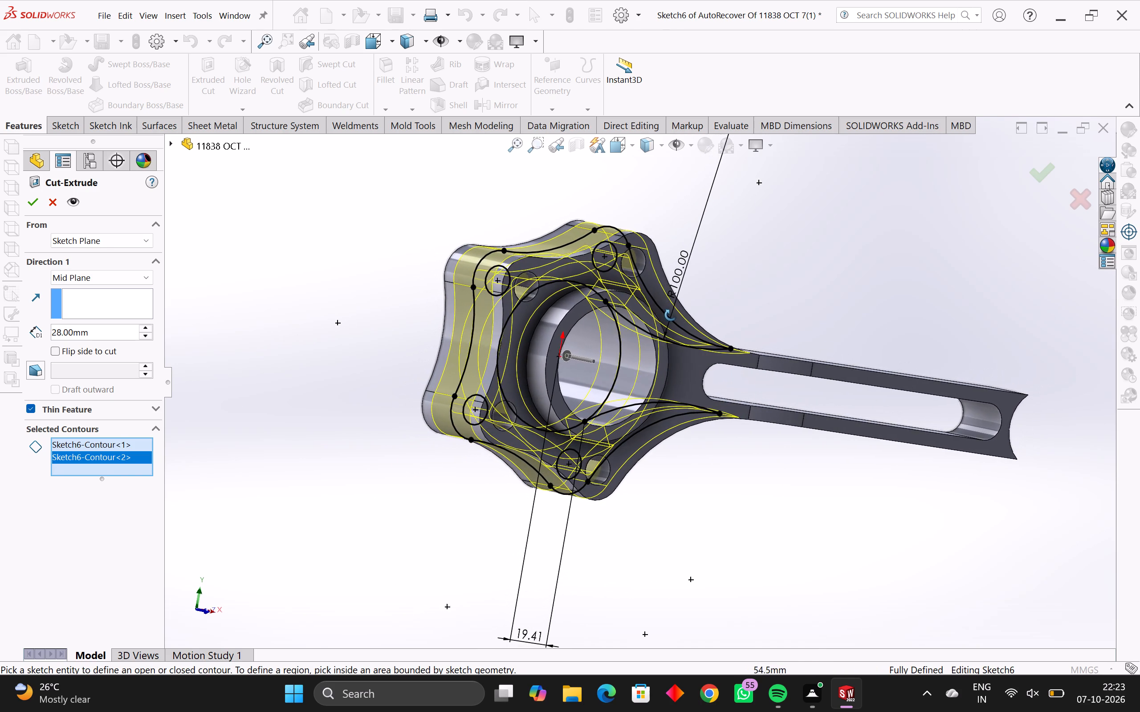
middle_click_drag(671, 315, 625, 396)
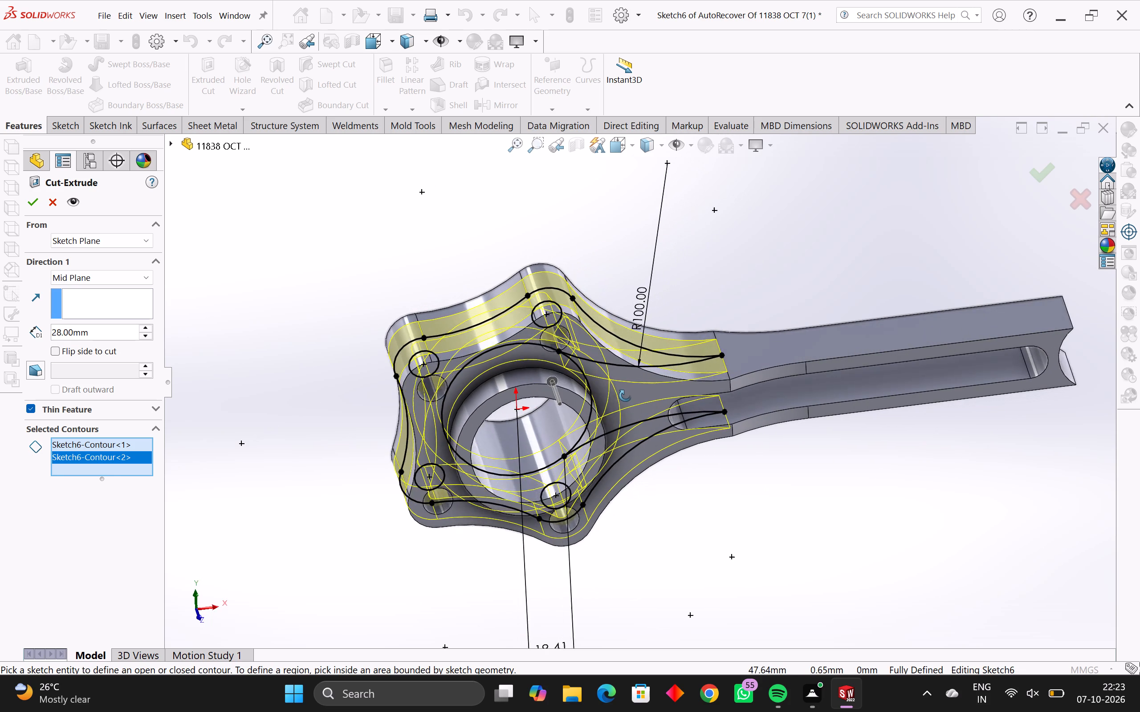
middle_click_drag(625, 396, 623, 397)
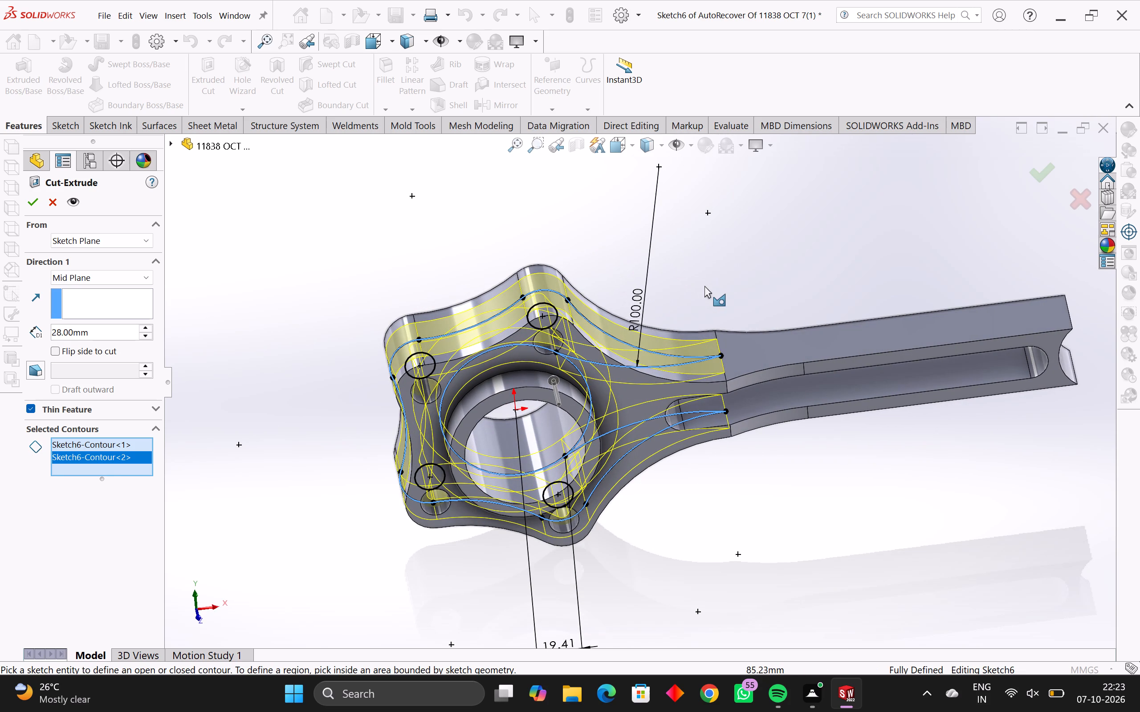
key("Return")
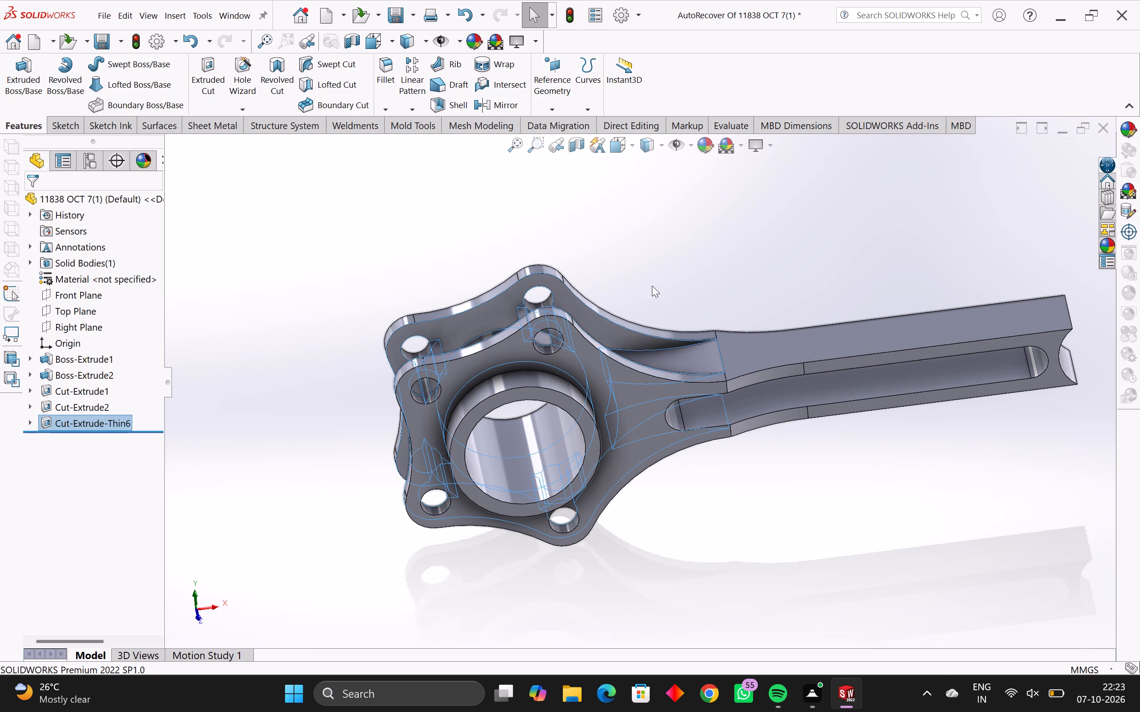
Examine the thin cut between the two flange plates and around the hub and neck from several angles.
middle_click_drag(652, 286, 736, 402)
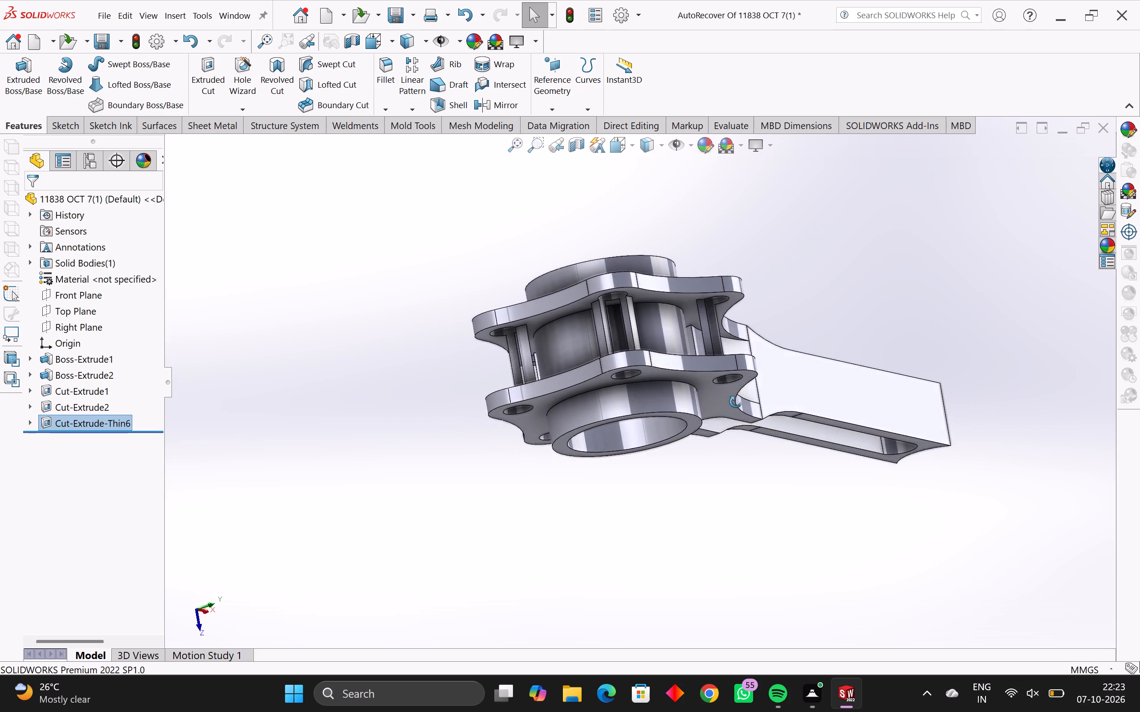
middle_click_drag(736, 402, 766, 324)
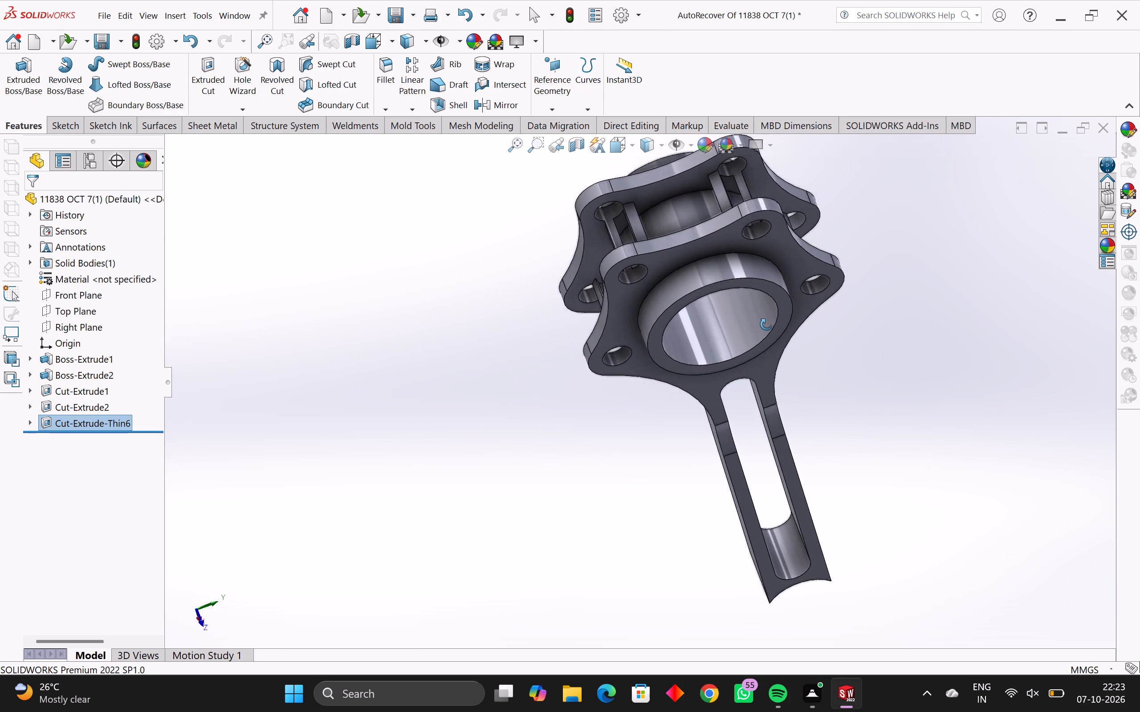
middle_click_drag(766, 324, 689, 320)
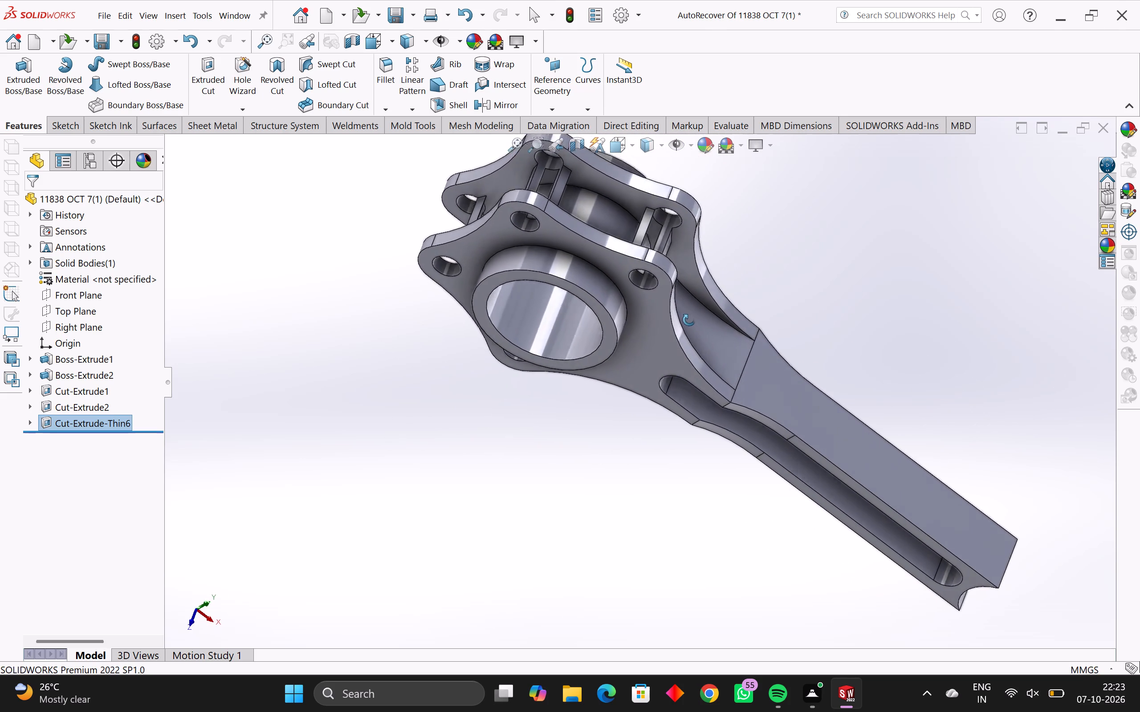
middle_click_drag(689, 320, 660, 324)
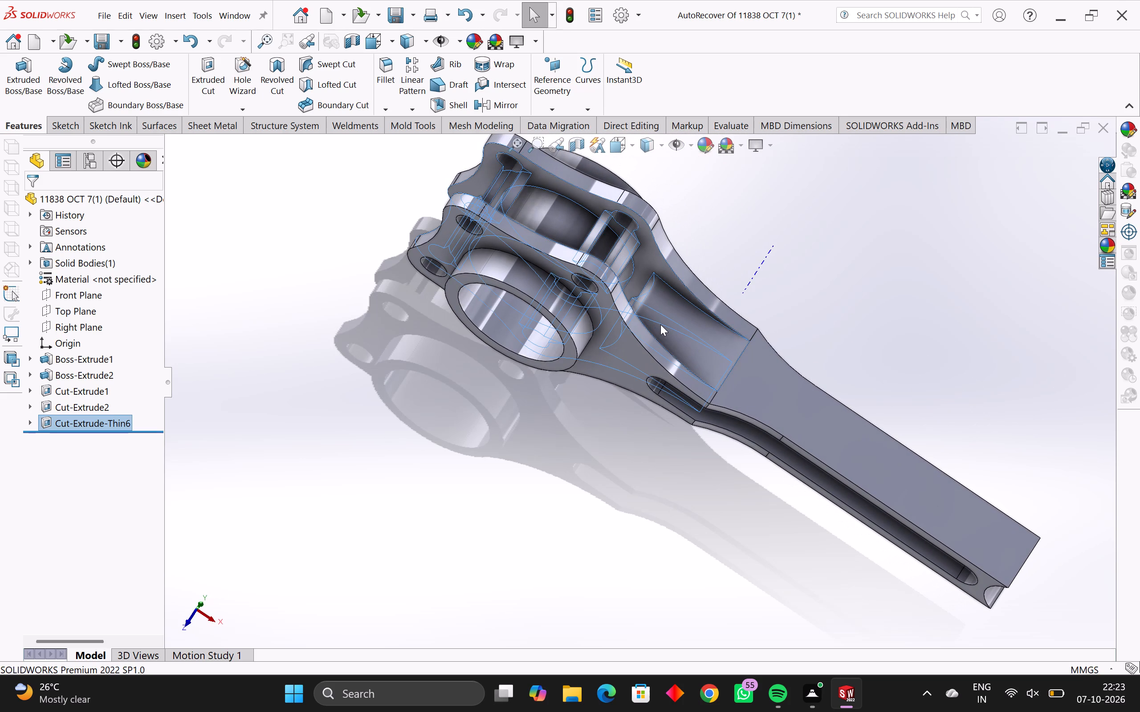
middle_click_drag(660, 325, 697, 332)
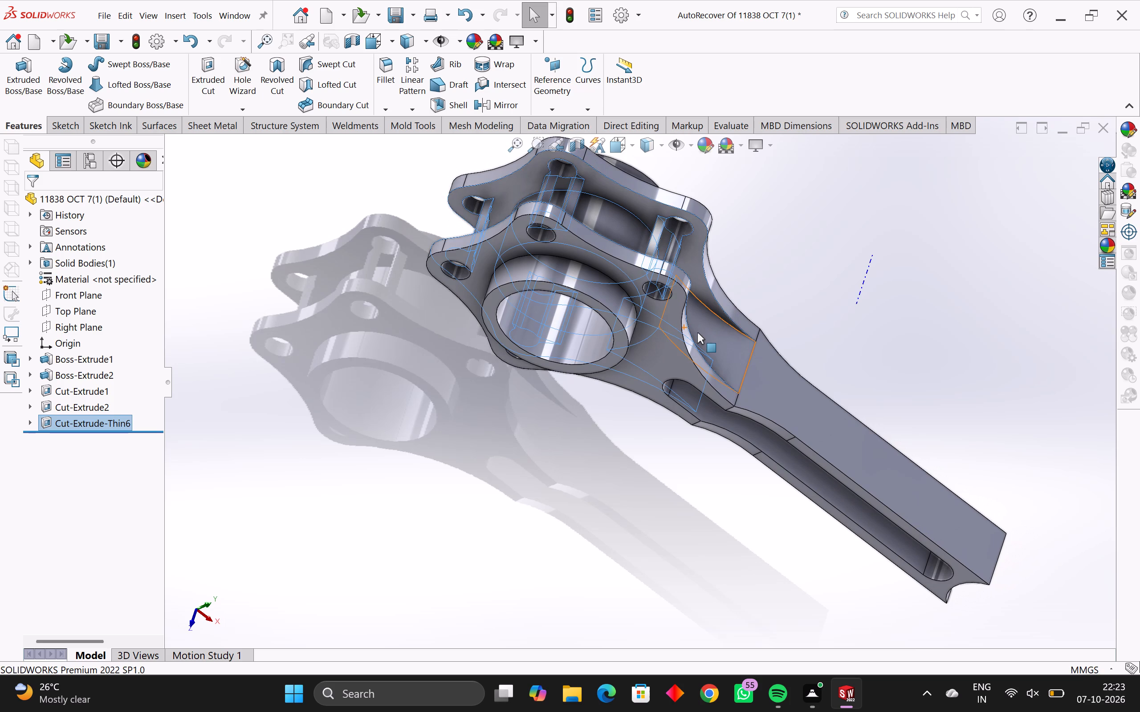
middle_click_drag(627, 337, 641, 322)
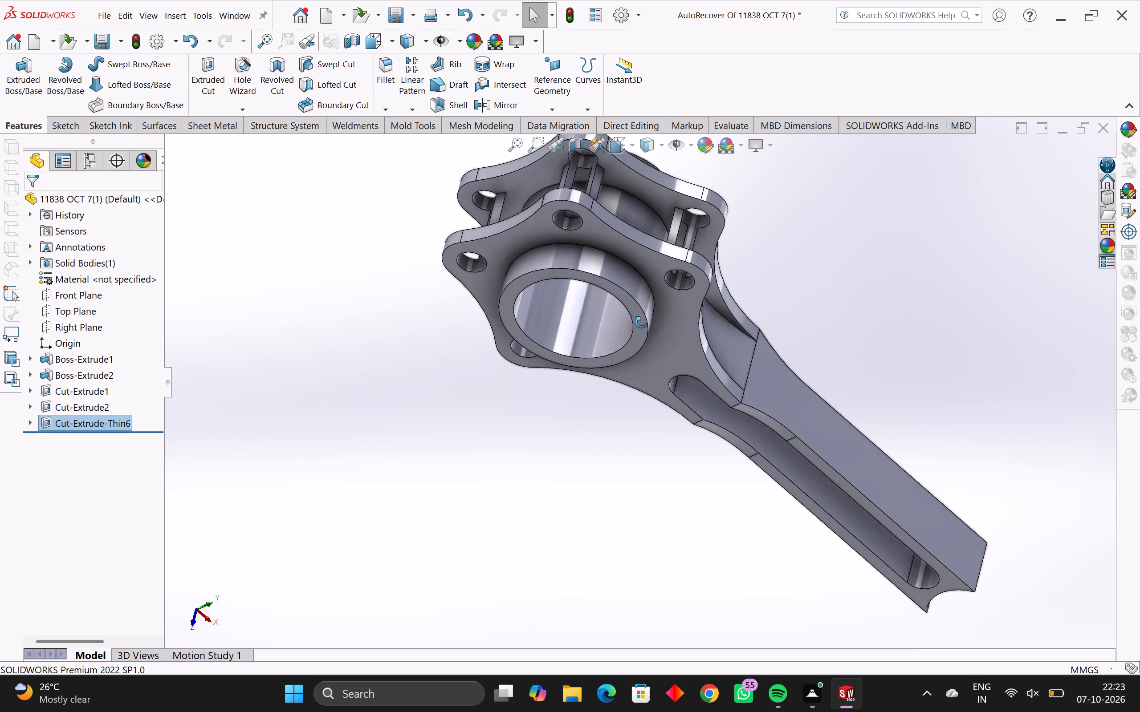
middle_click_drag(641, 322, 641, 328)
key("Escape")
key("Escape")
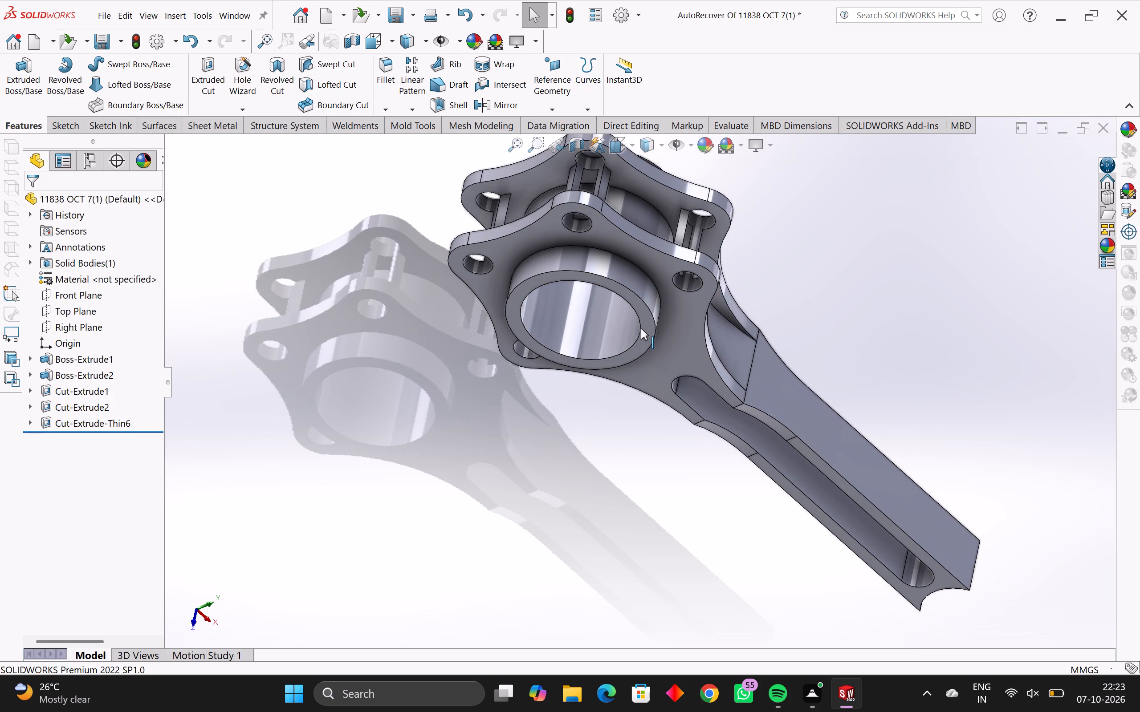
Check the gap between the flange plates from several angles, then undo the thin-feature extruded cut.
middle_click_drag(631, 331, 593, 321)
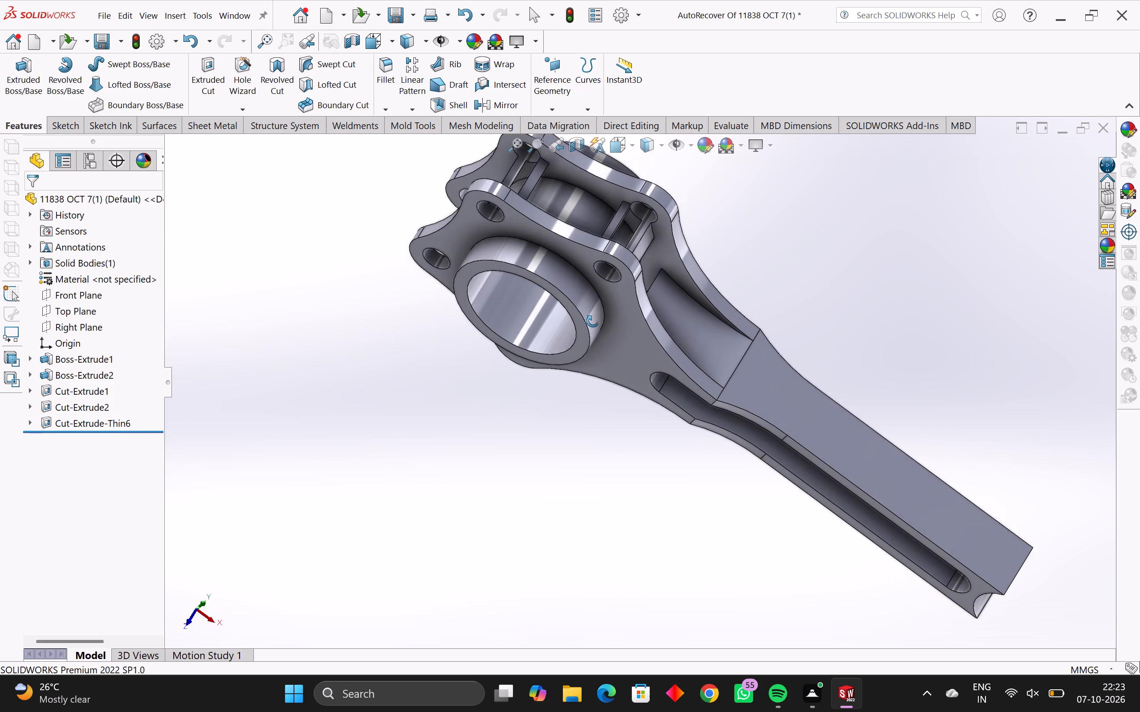
middle_click_drag(593, 321, 561, 311)
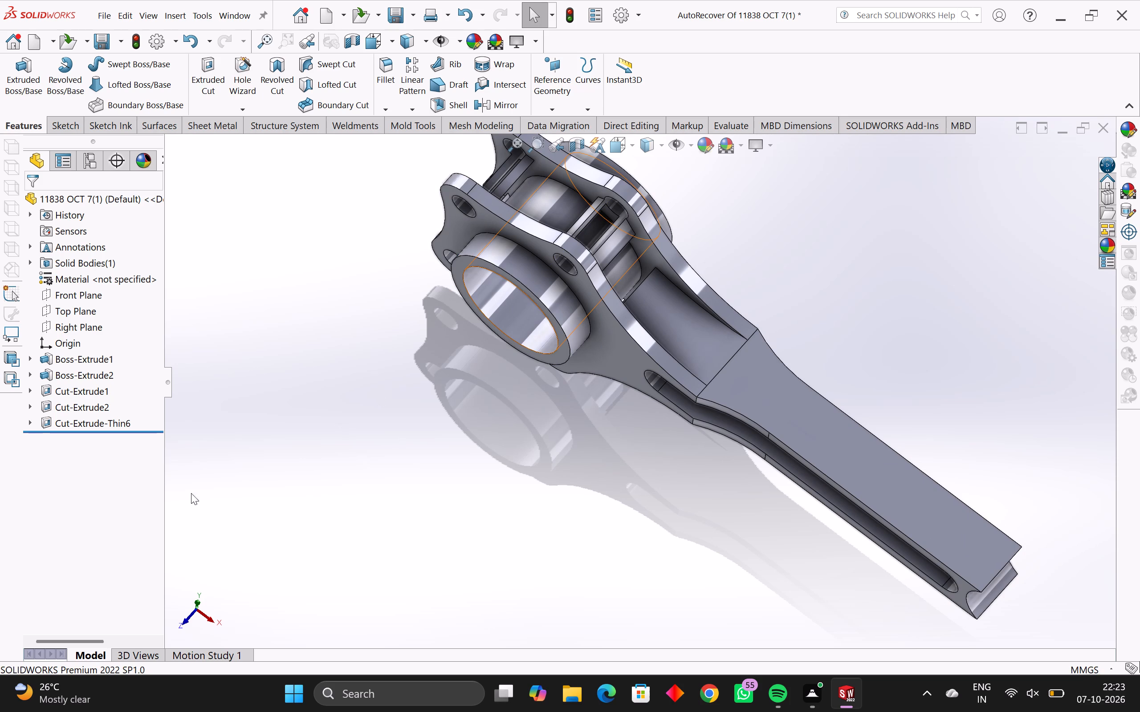
middle_click_drag(558, 339, 577, 308)
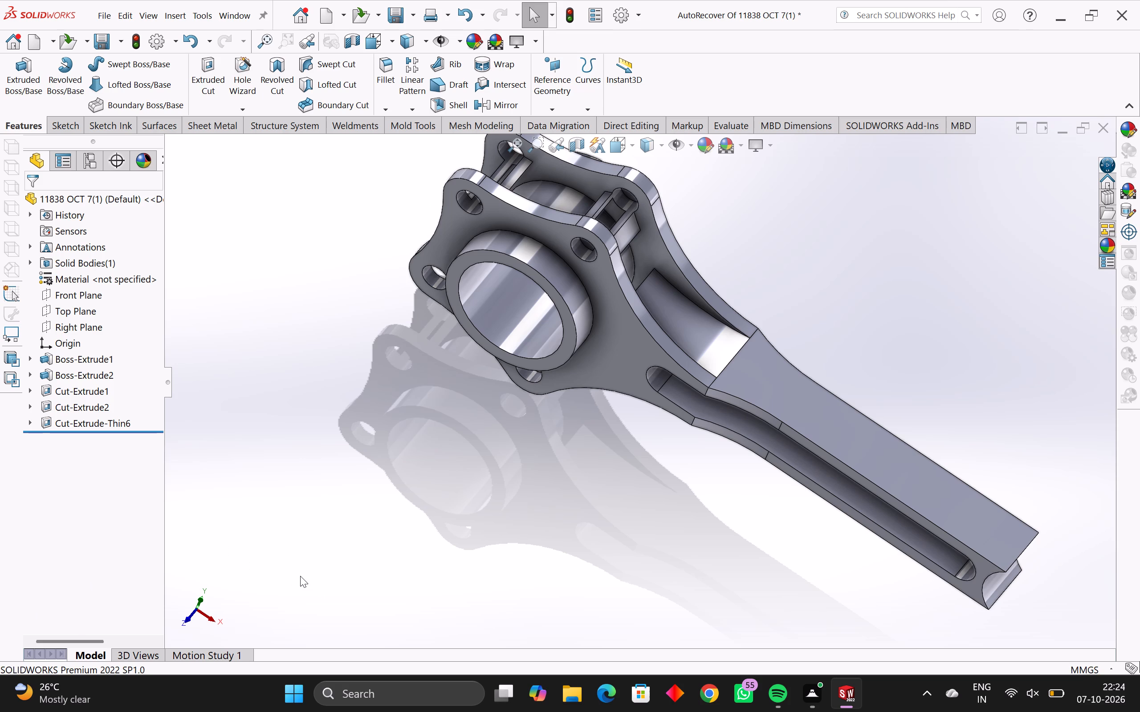
key("ctrl+z")
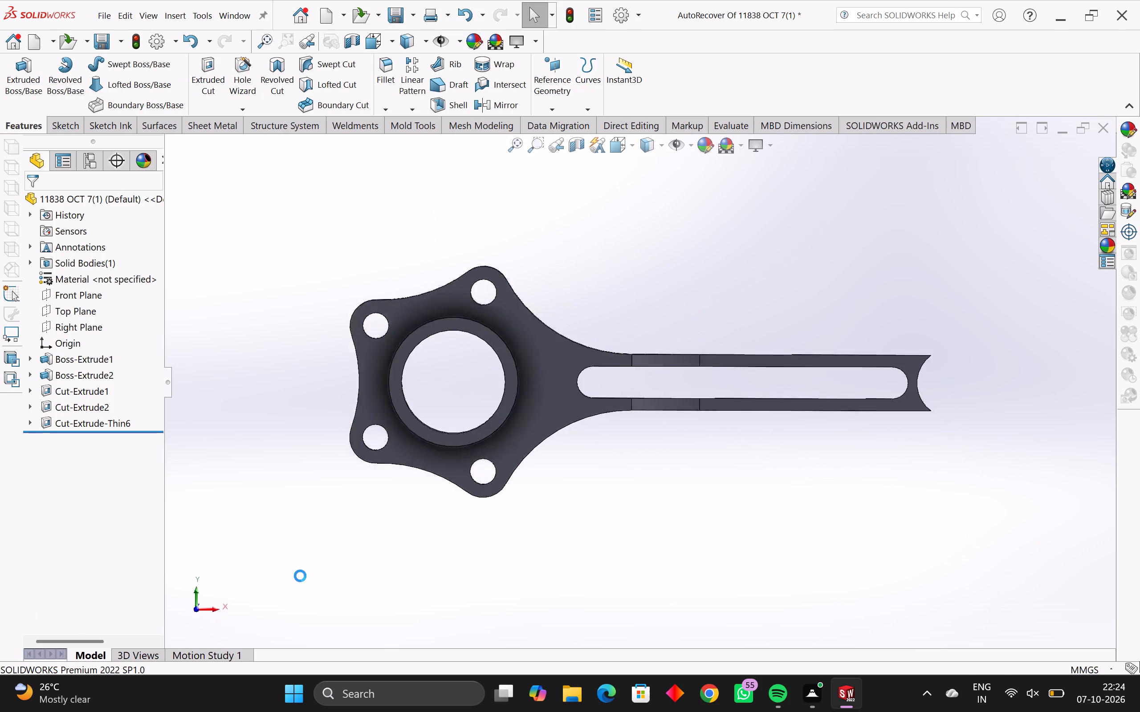
key("Escape")
key("Escape")
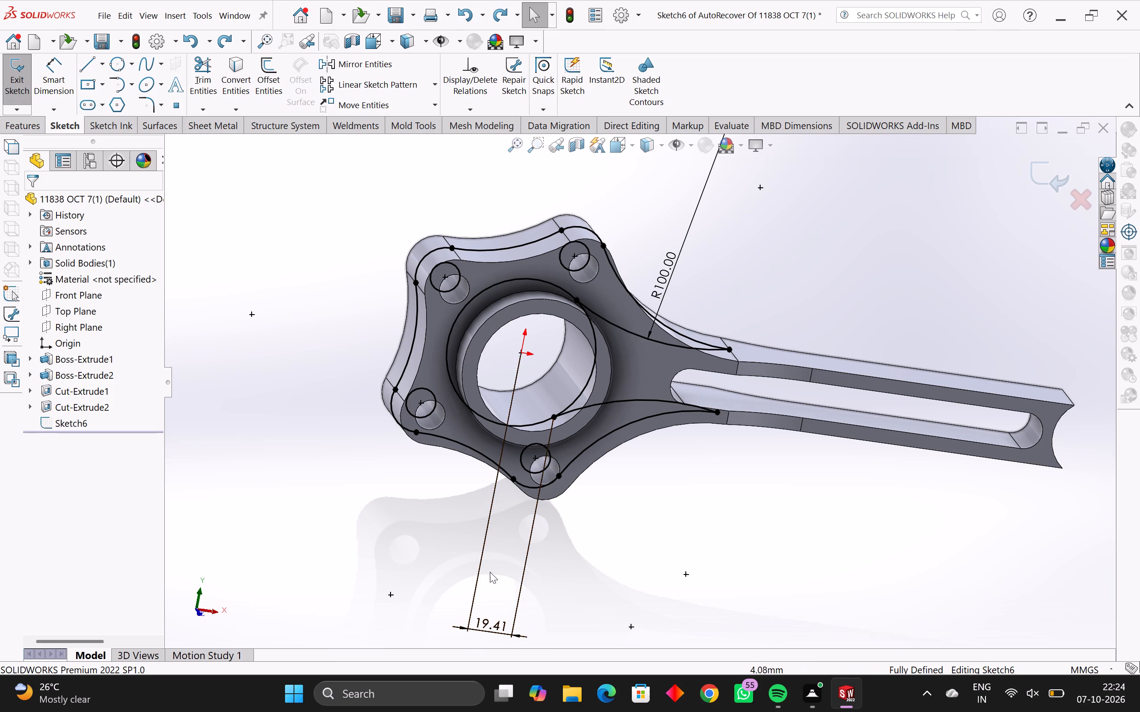
Examine the flange sketch's hub circle, four hole circles and open outline against the solid part from several angles.
middle_click_drag(491, 517, 501, 556)
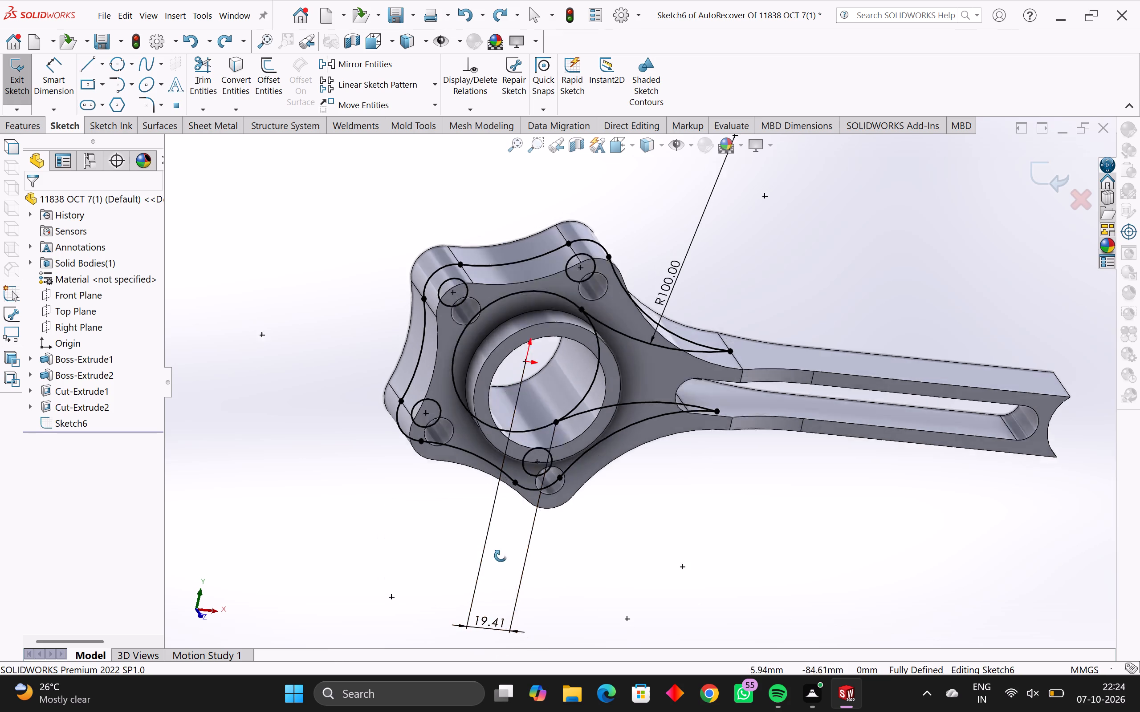
middle_click_drag(501, 556, 501, 538)
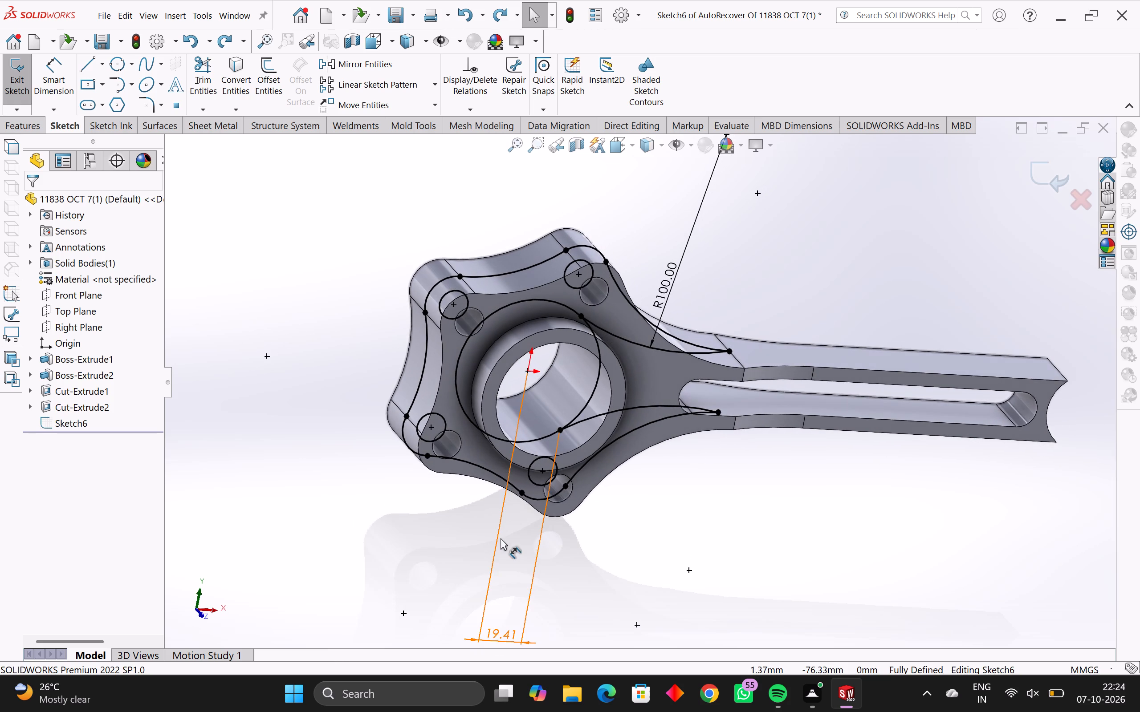
key("Escape")
key("Escape")
scroll(615, 421, "up", 1)
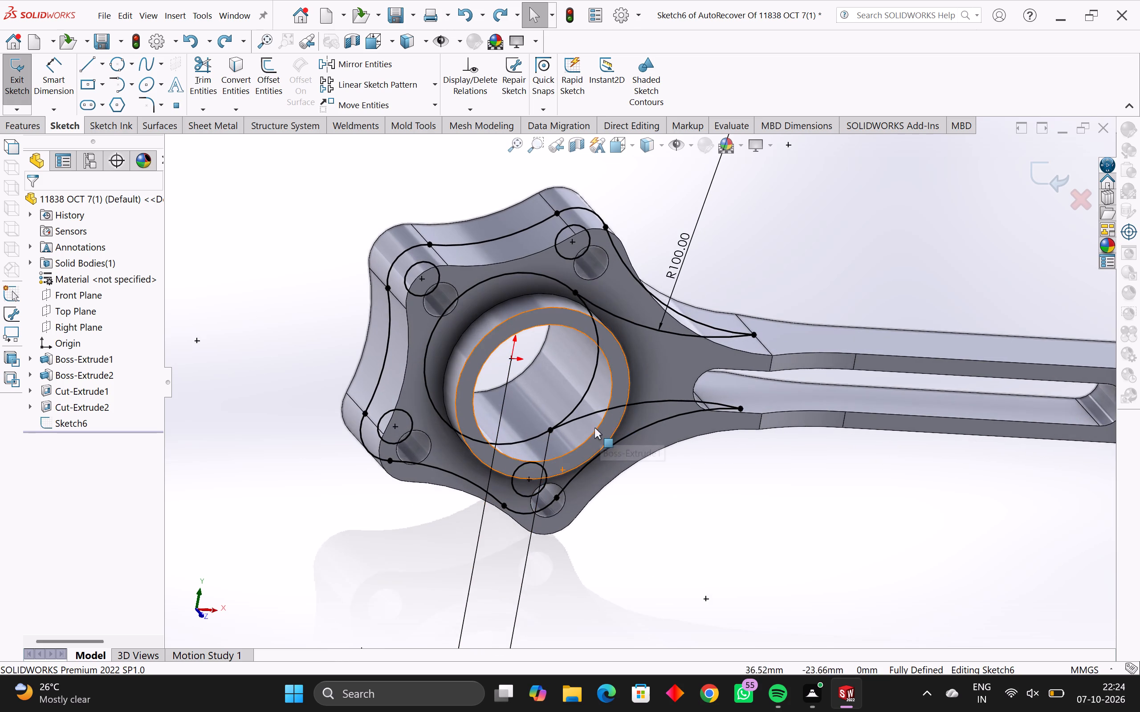
scroll(593, 428, "down", 2)
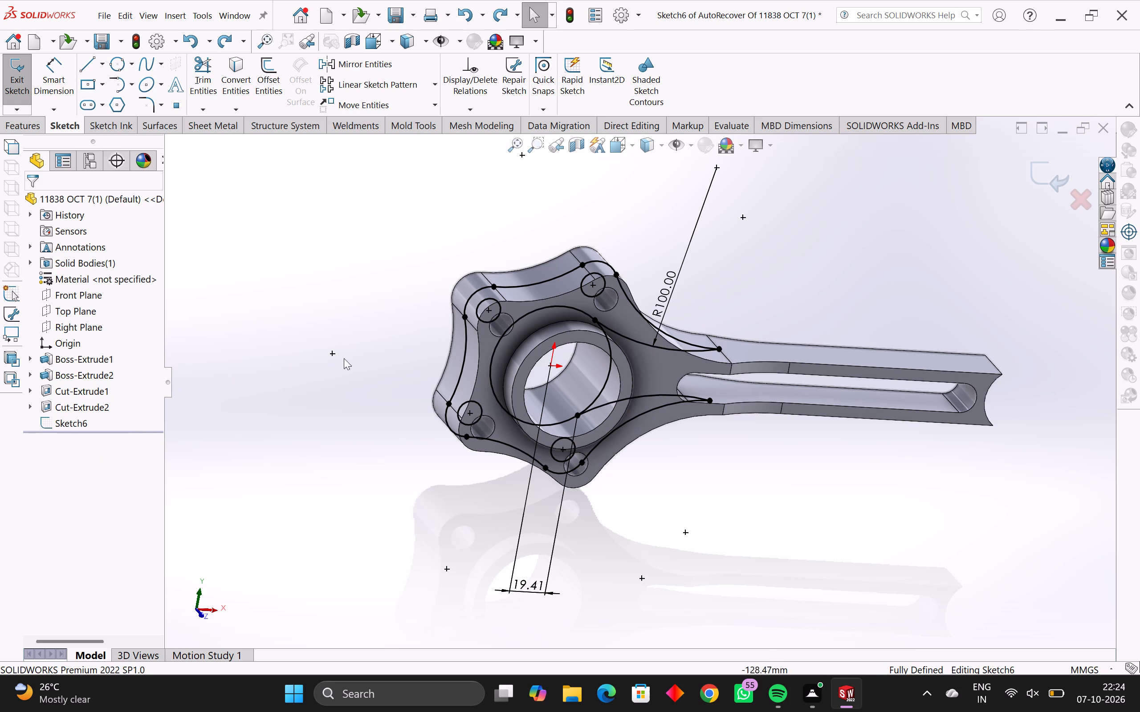
scroll(569, 388, "up", 2)
middle_click_drag(569, 387, 559, 413)
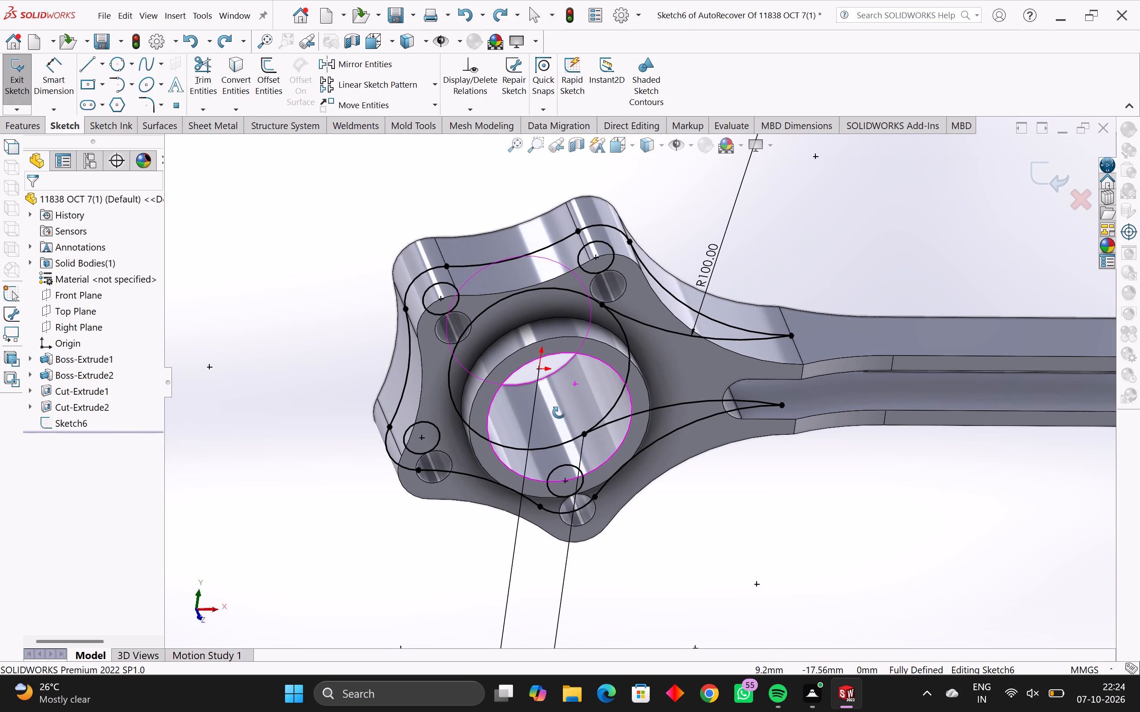
middle_click_drag(559, 413, 558, 413)
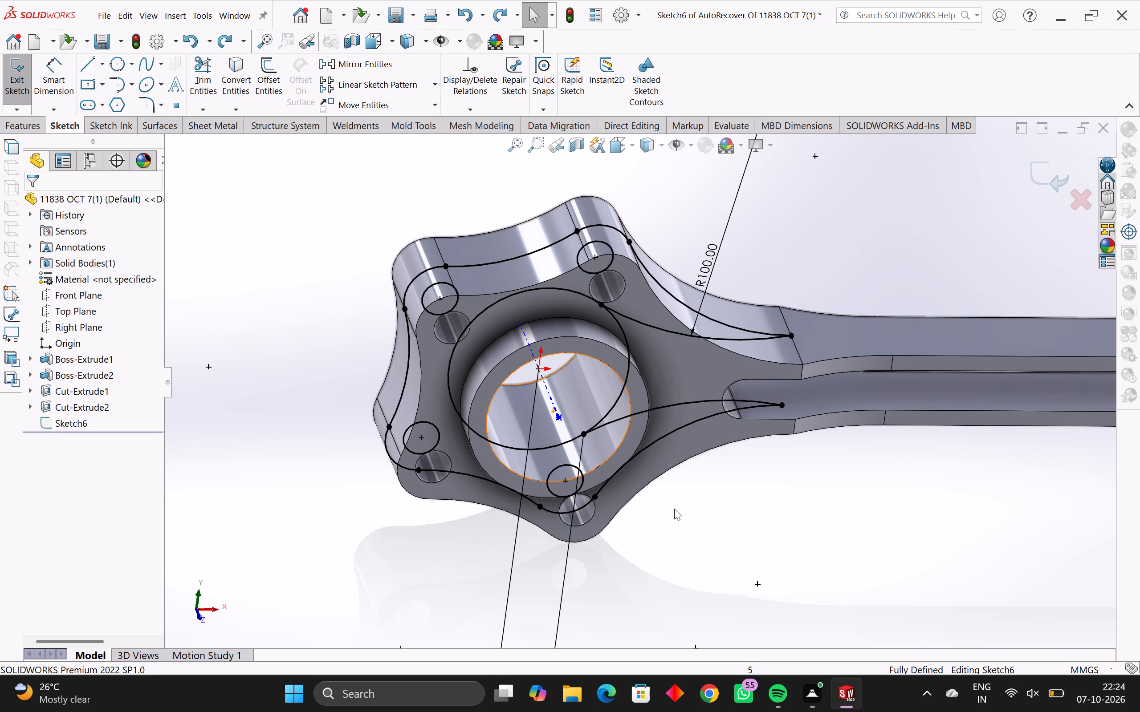
middle_click_drag(673, 512, 676, 569)
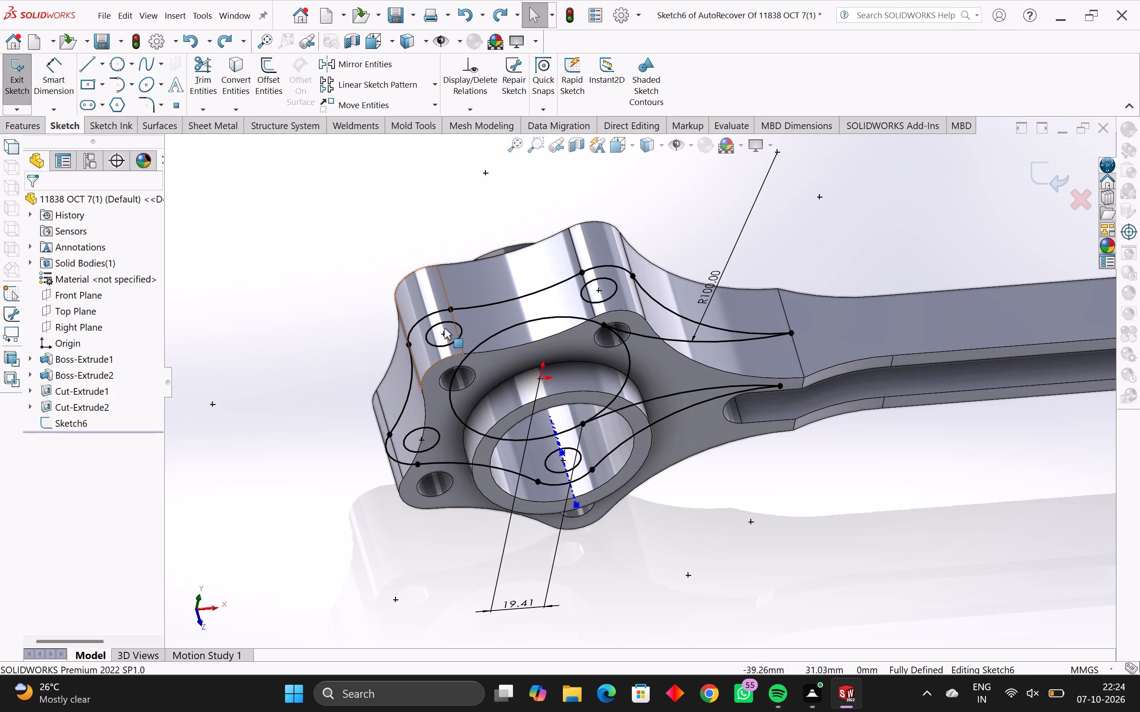
middle_click_drag(456, 352, 468, 423)
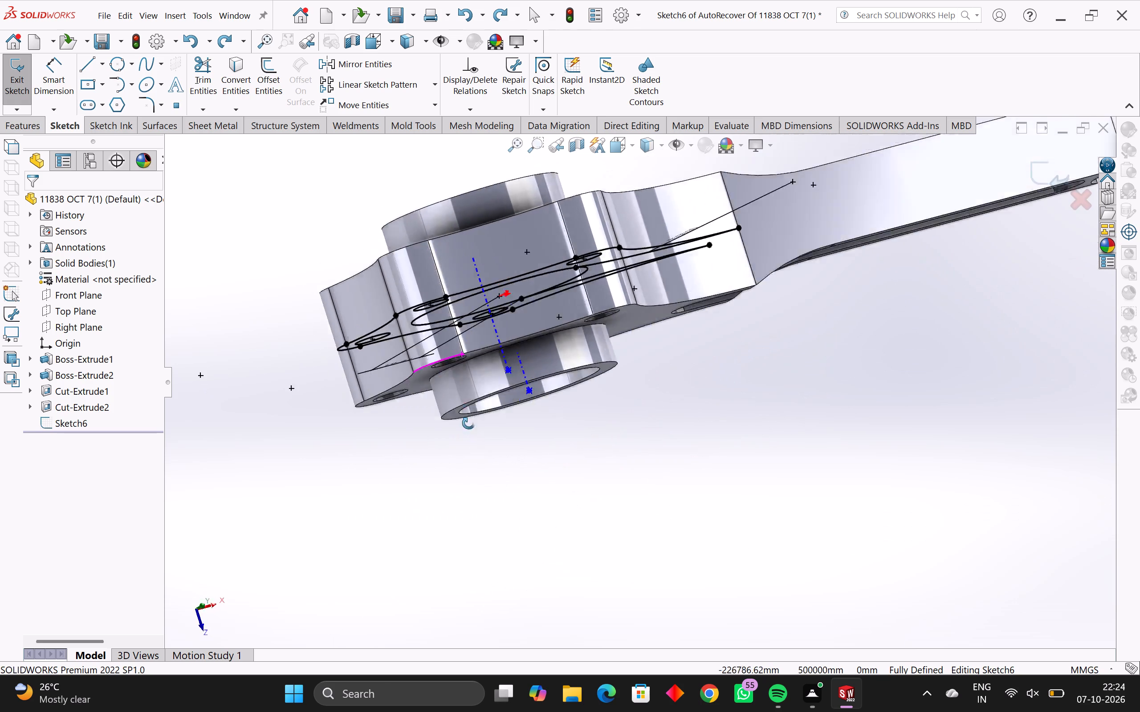
middle_click_drag(468, 423, 461, 379)
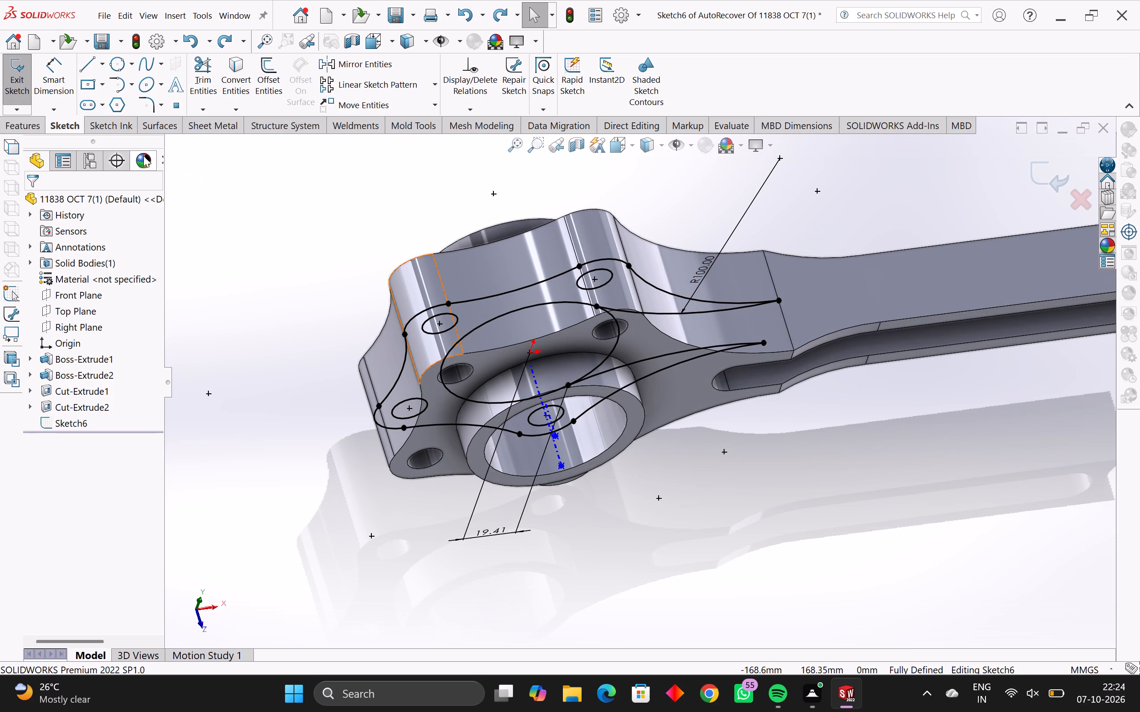
left_click(29, 122)
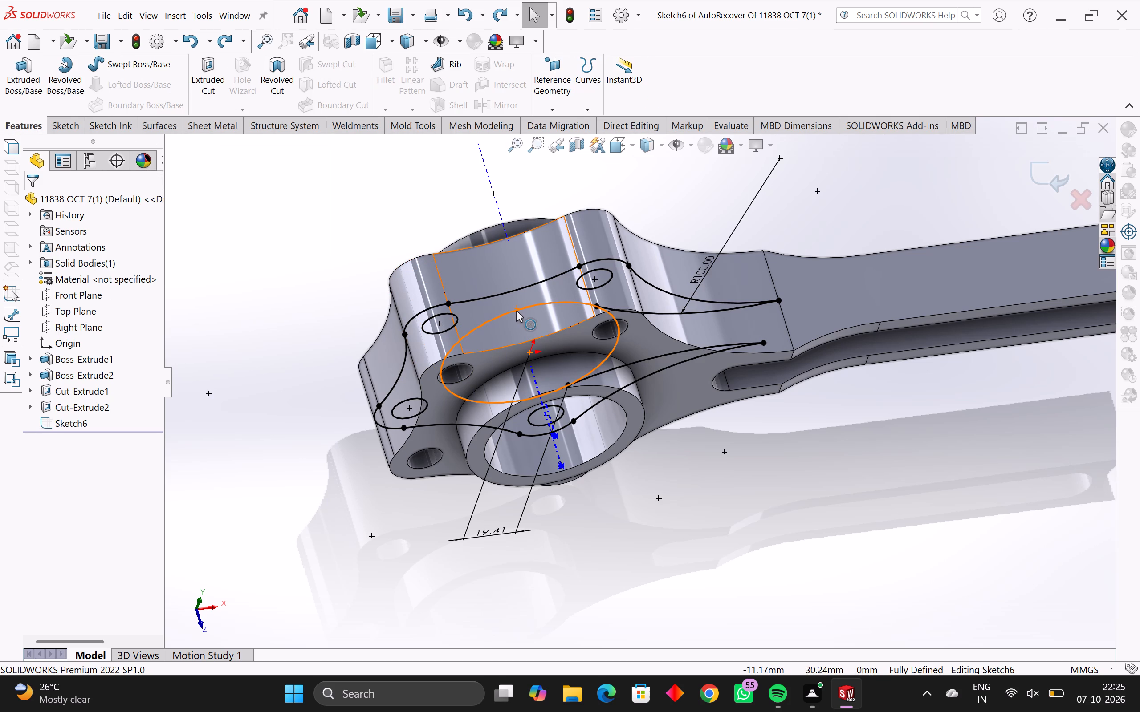
middle_click_drag(544, 434, 544, 434)
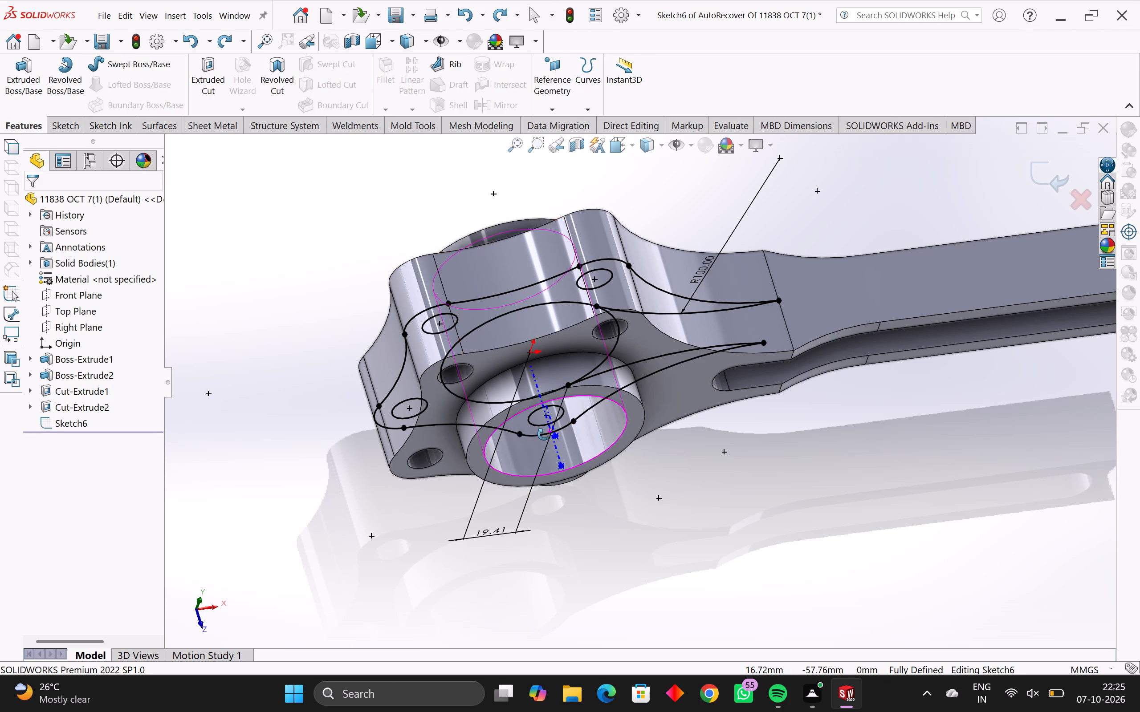
middle_click_drag(544, 434, 533, 371)
left_click(544, 414)
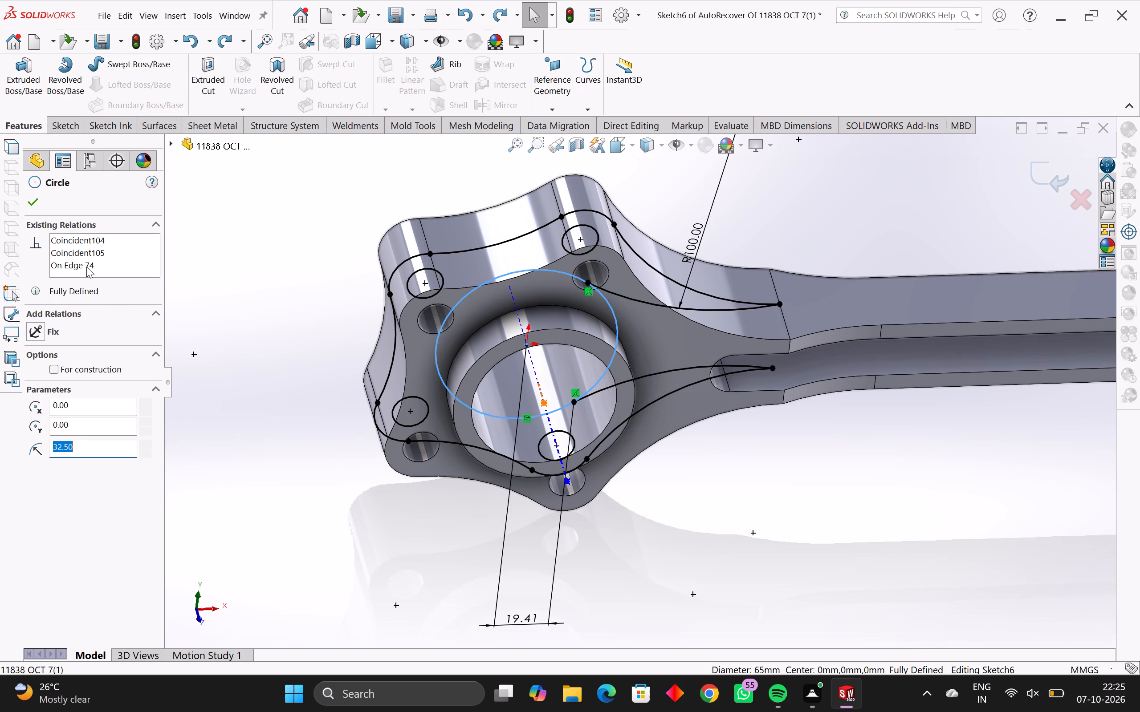
key("Escape")
key("Escape")
key("Escape")
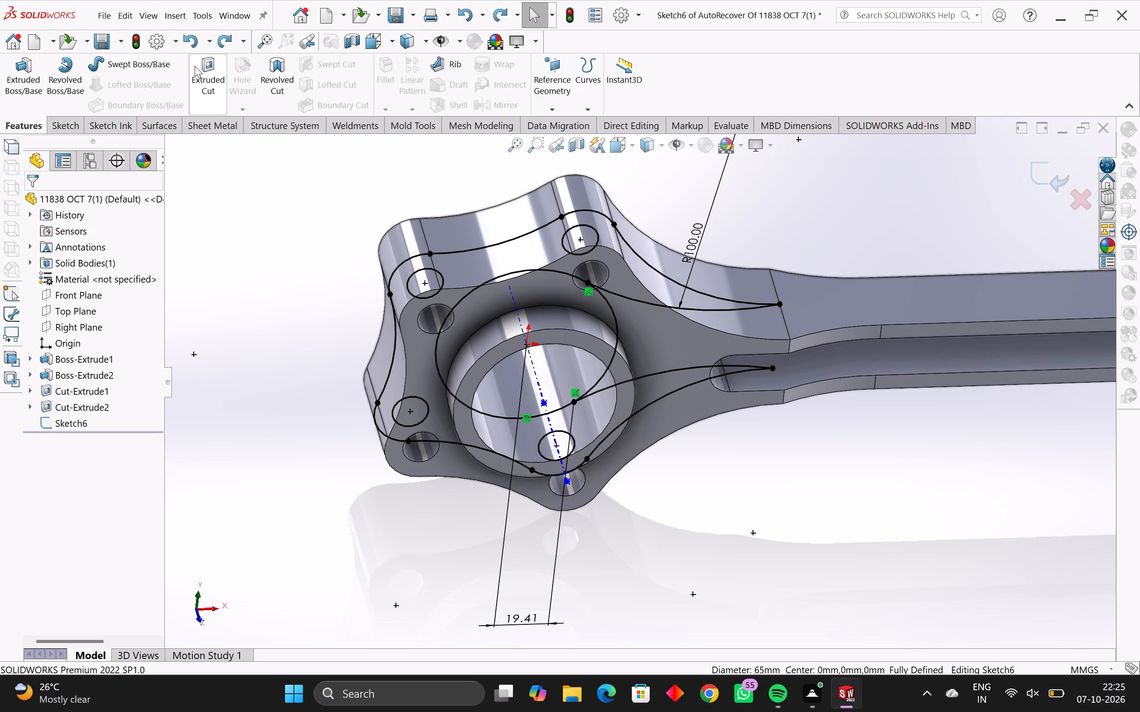
Start a 28 mm Mid Plane extruded cut with the hub circle and the four flange-hole circles as selected contours.
left_click(208, 87)
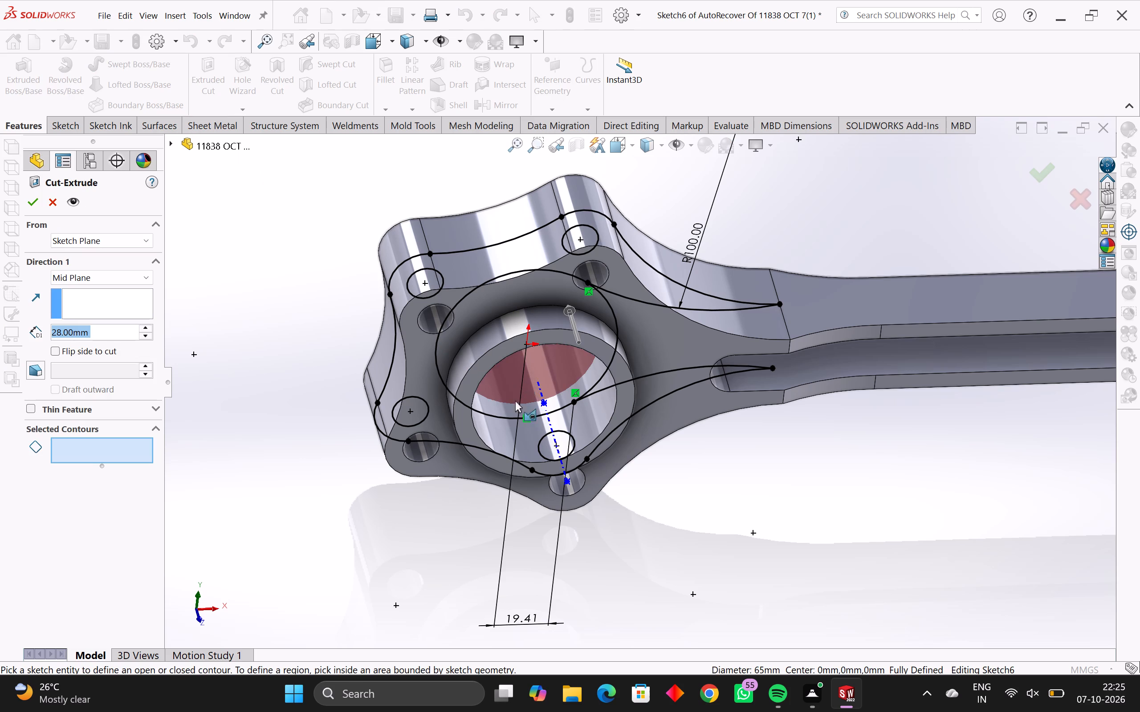
middle_click_drag(528, 426, 523, 385)
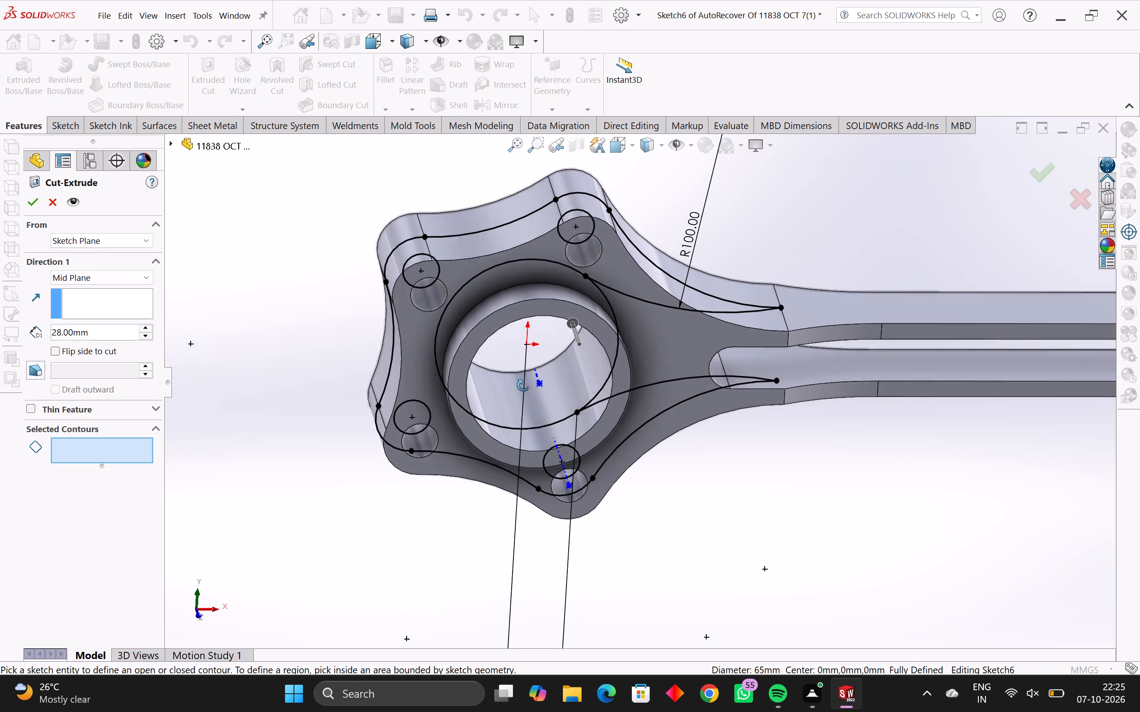
middle_click_drag(523, 385, 536, 353)
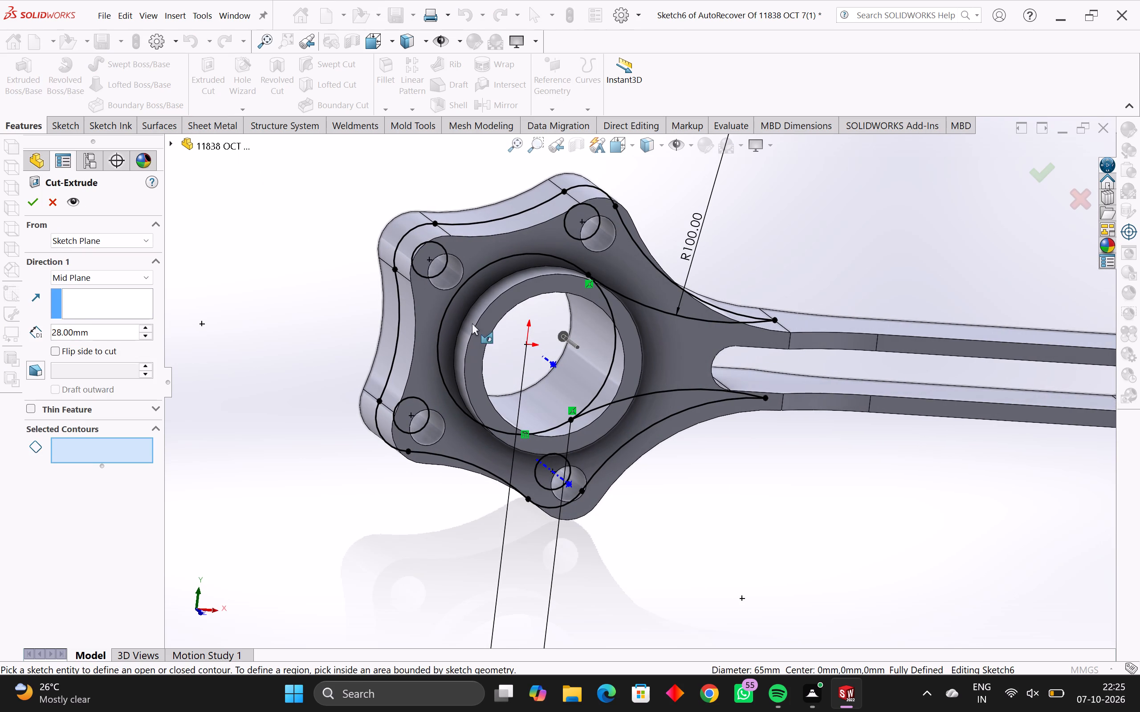
left_click(485, 269)
middle_click_drag(453, 279, 432, 276)
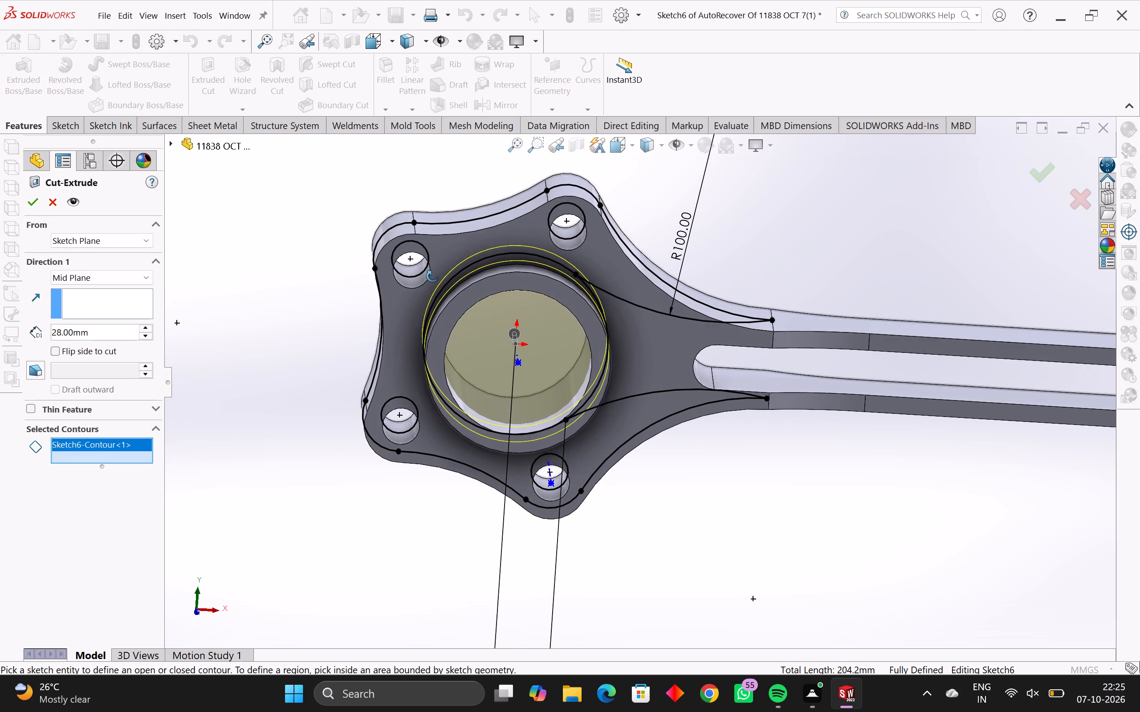
middle_click_drag(432, 276, 446, 256)
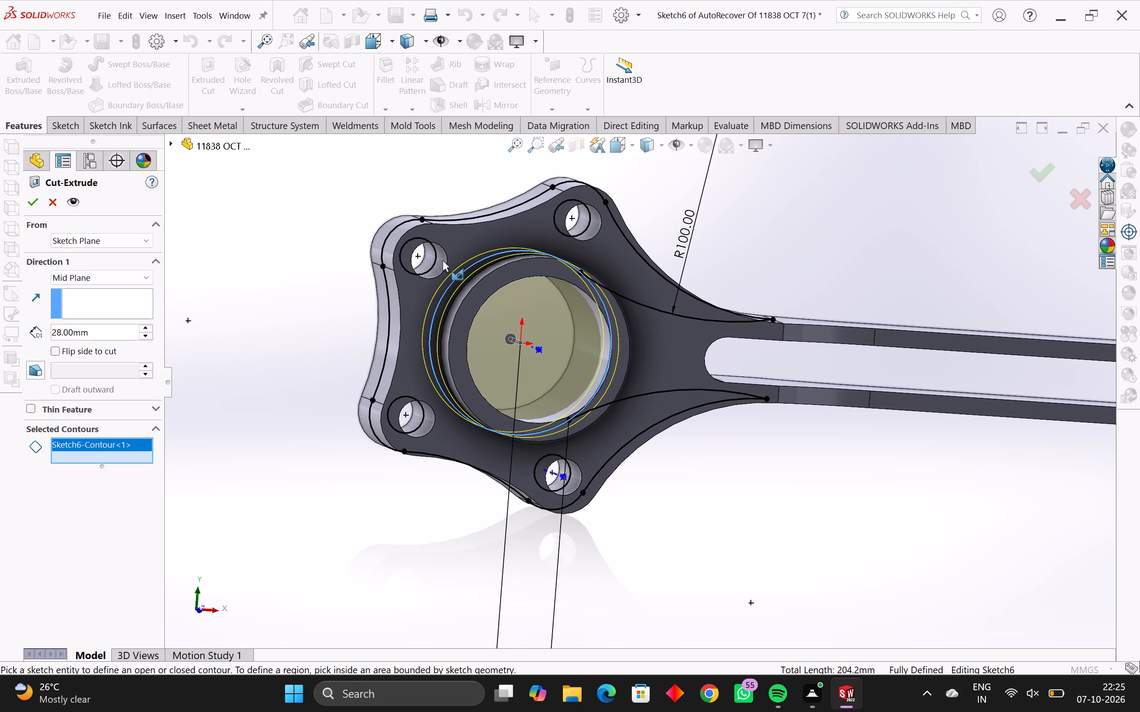
left_click(434, 262)
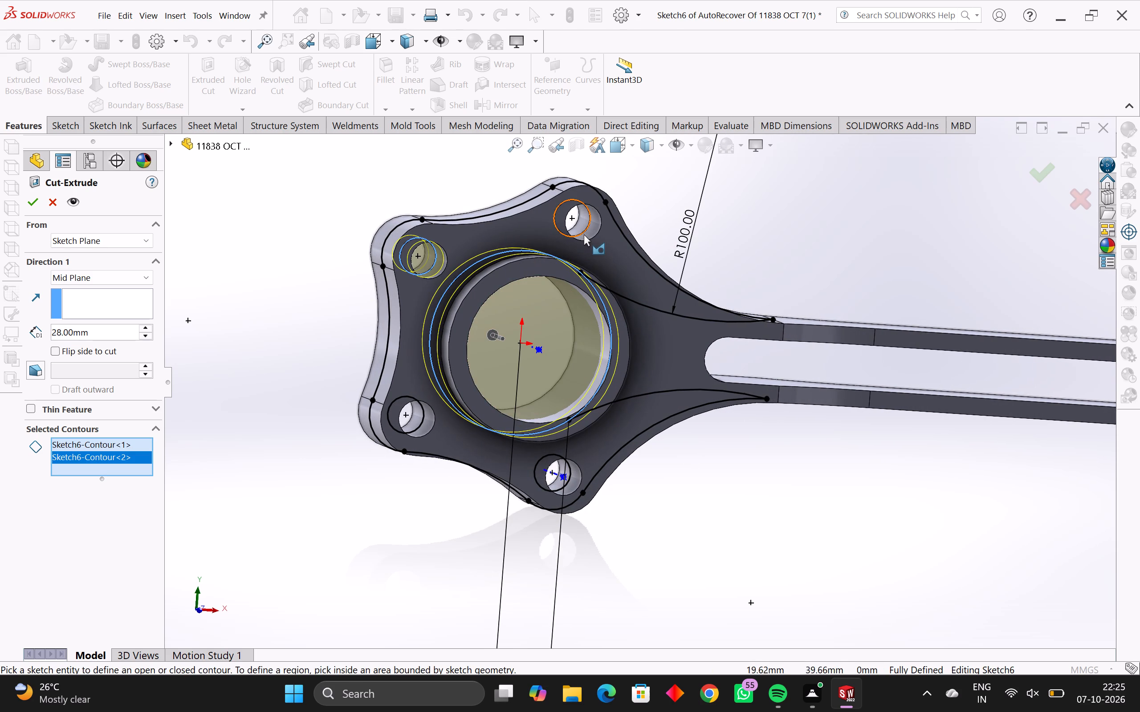
left_click(585, 228)
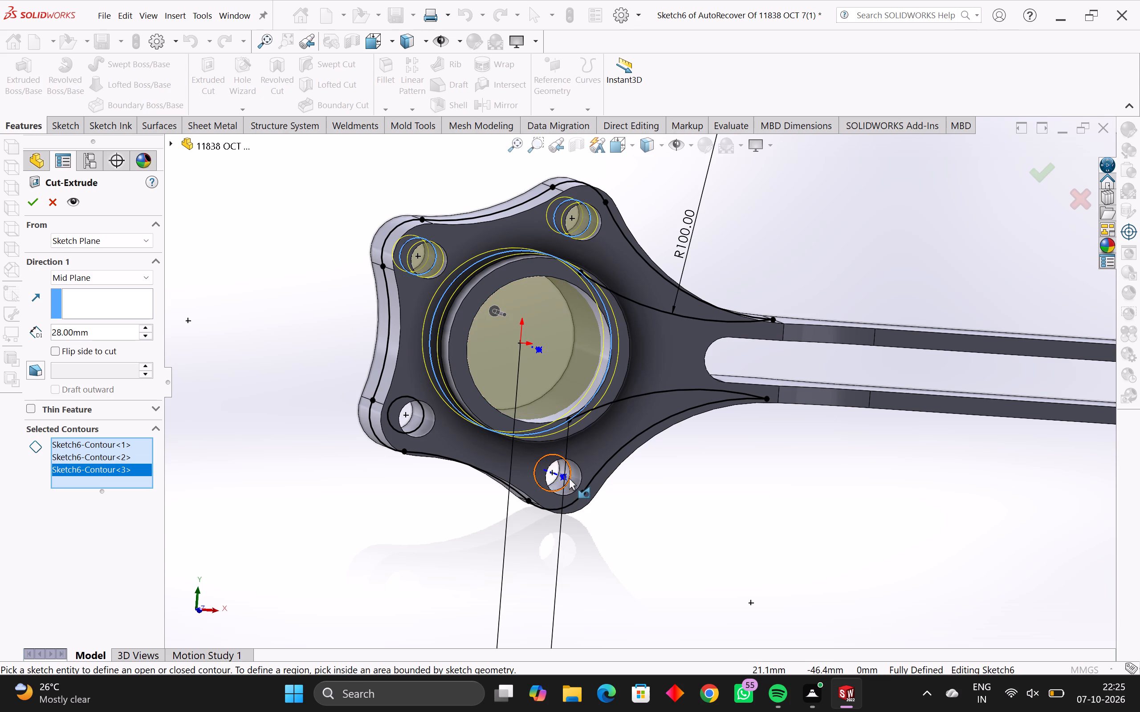
left_click(569, 478)
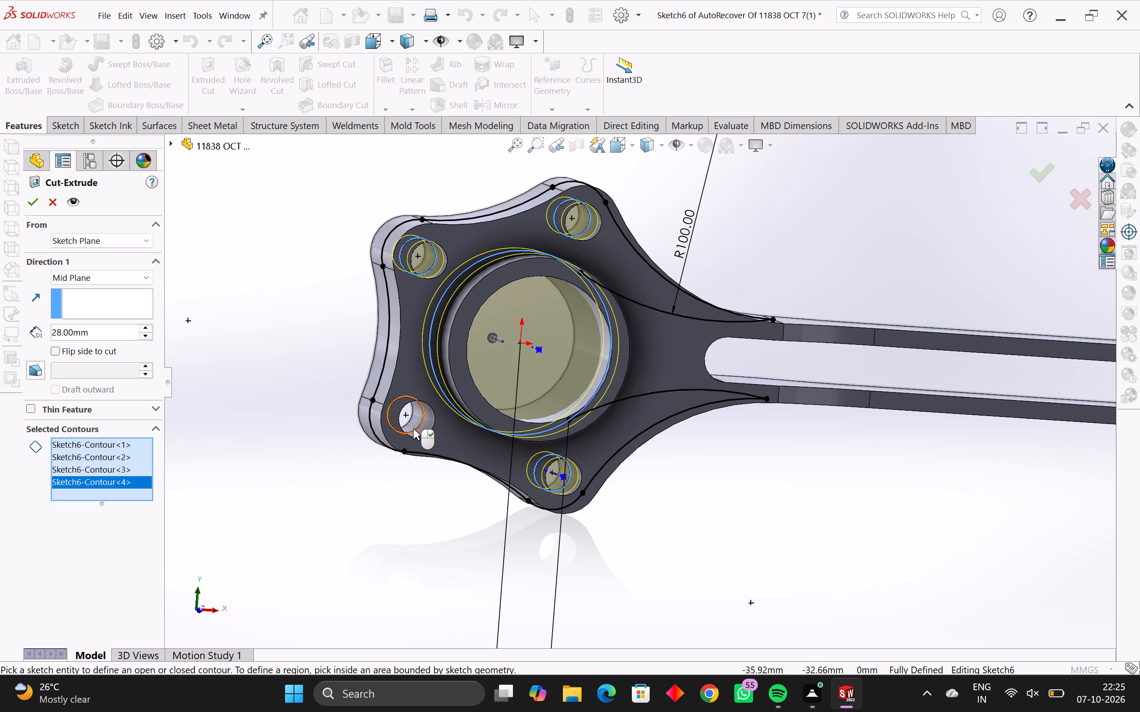
left_click(416, 430)
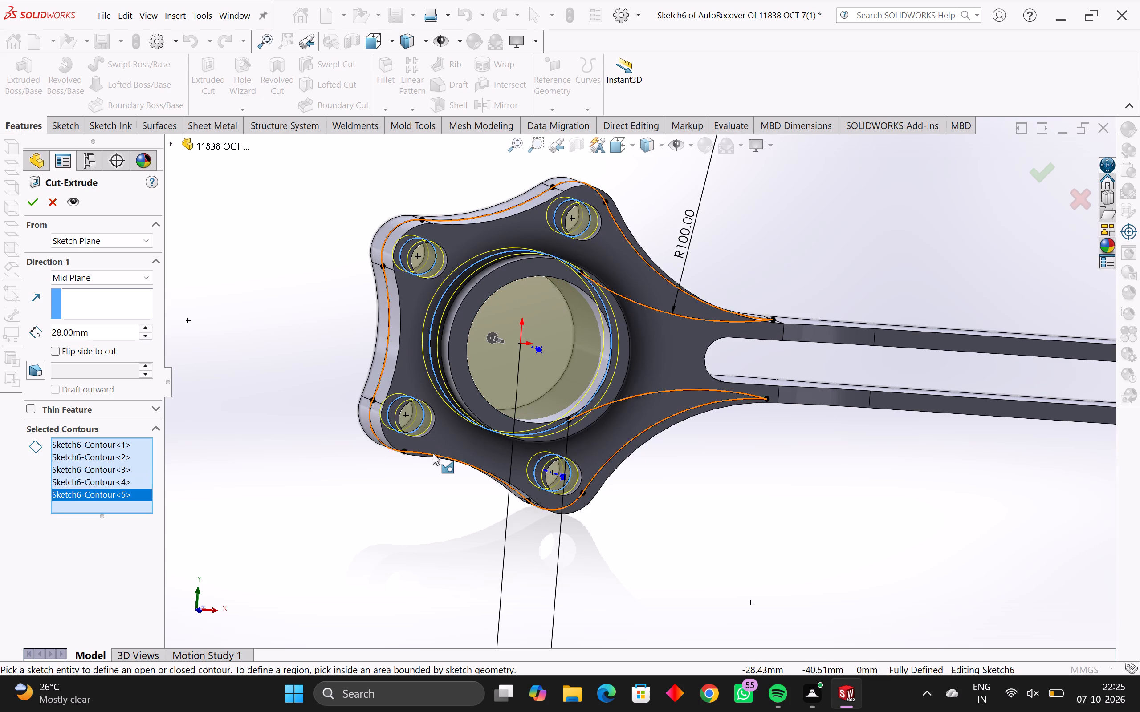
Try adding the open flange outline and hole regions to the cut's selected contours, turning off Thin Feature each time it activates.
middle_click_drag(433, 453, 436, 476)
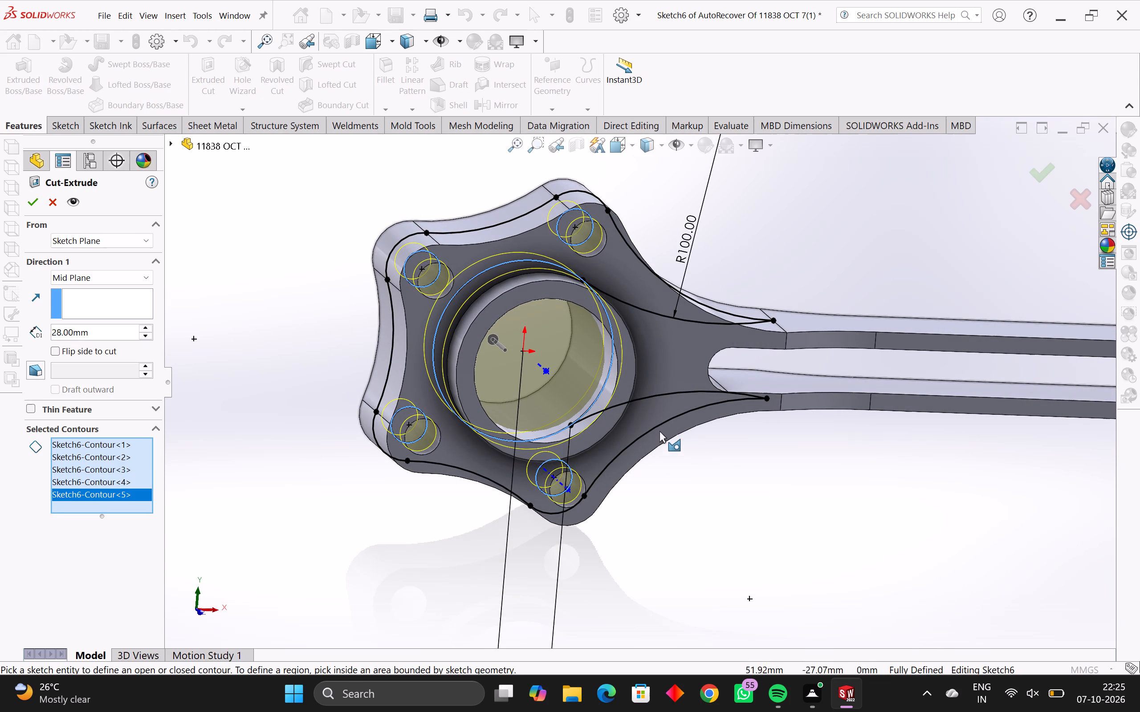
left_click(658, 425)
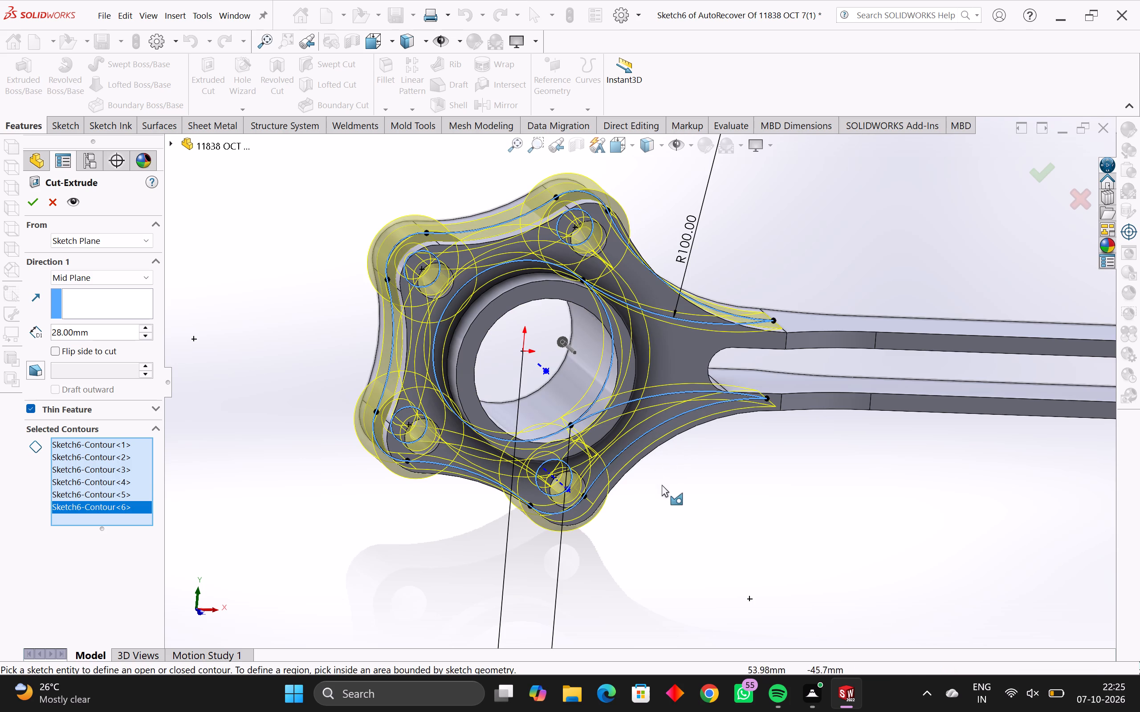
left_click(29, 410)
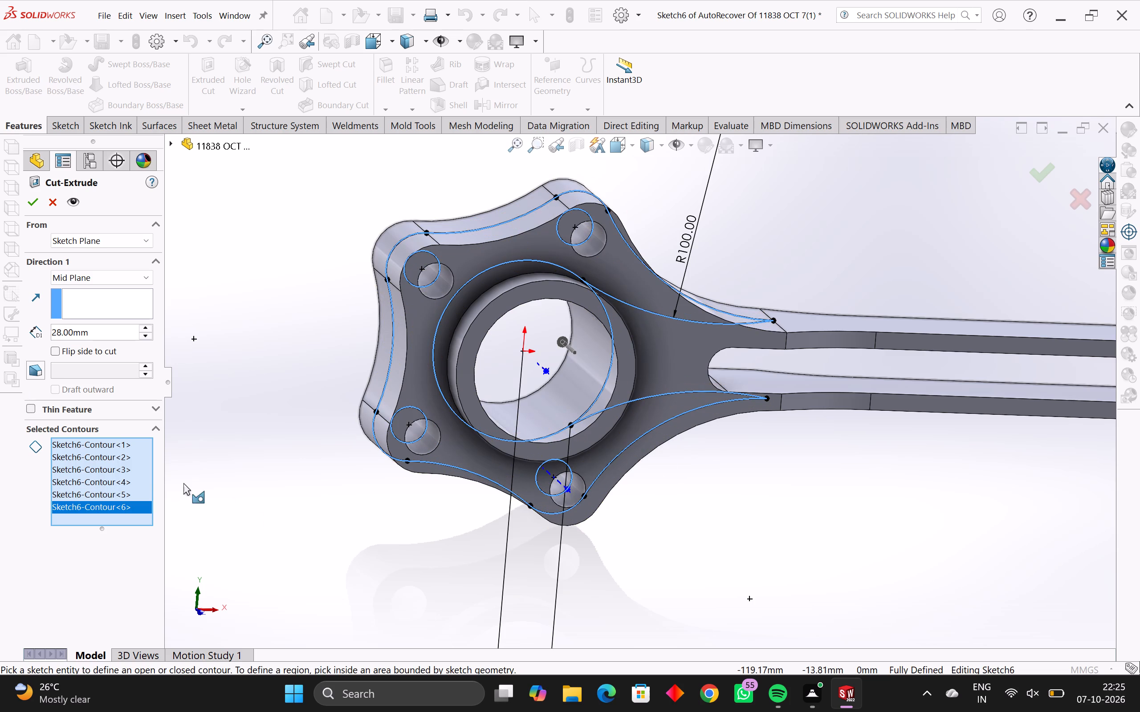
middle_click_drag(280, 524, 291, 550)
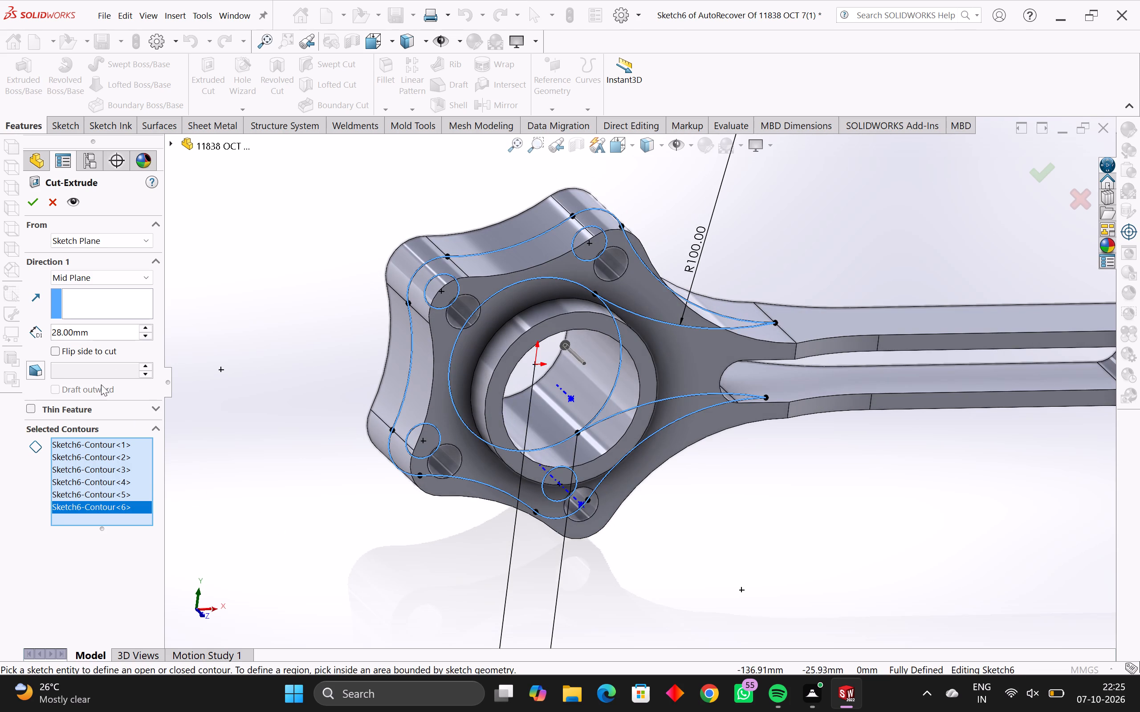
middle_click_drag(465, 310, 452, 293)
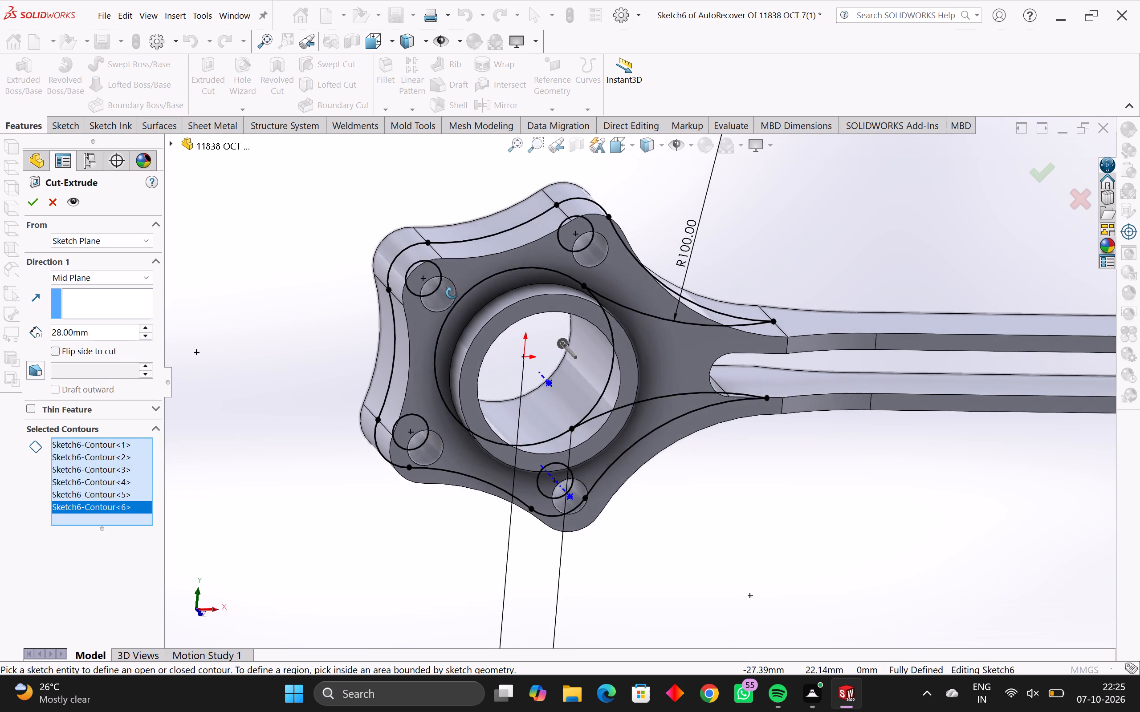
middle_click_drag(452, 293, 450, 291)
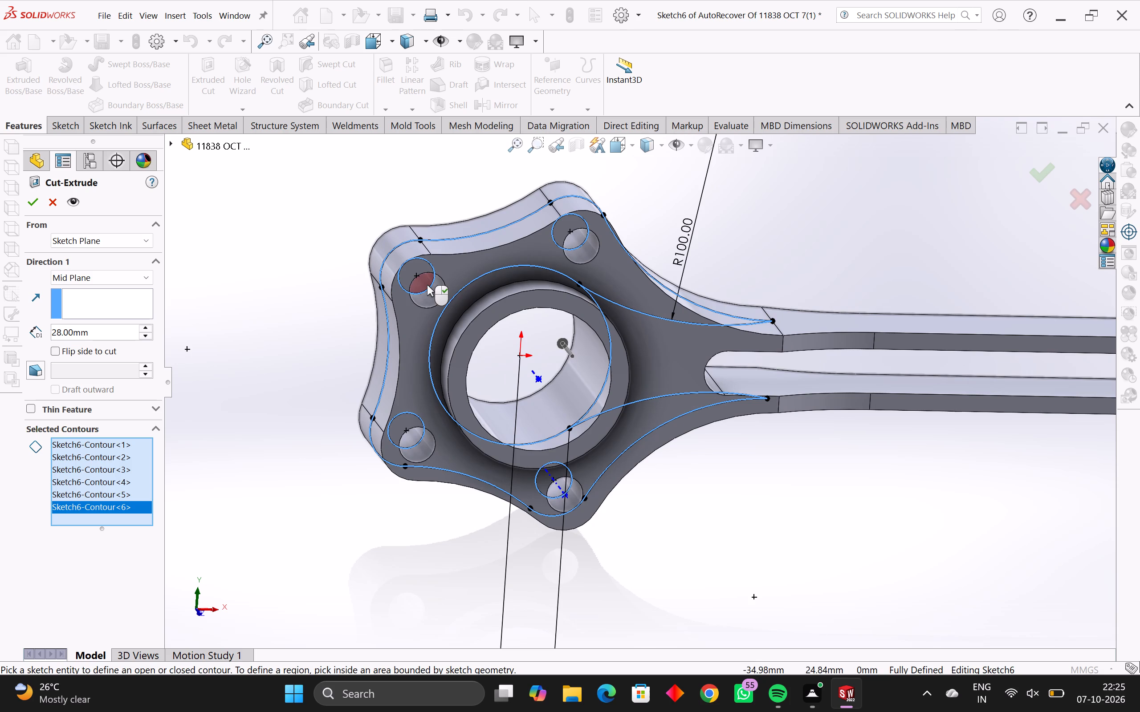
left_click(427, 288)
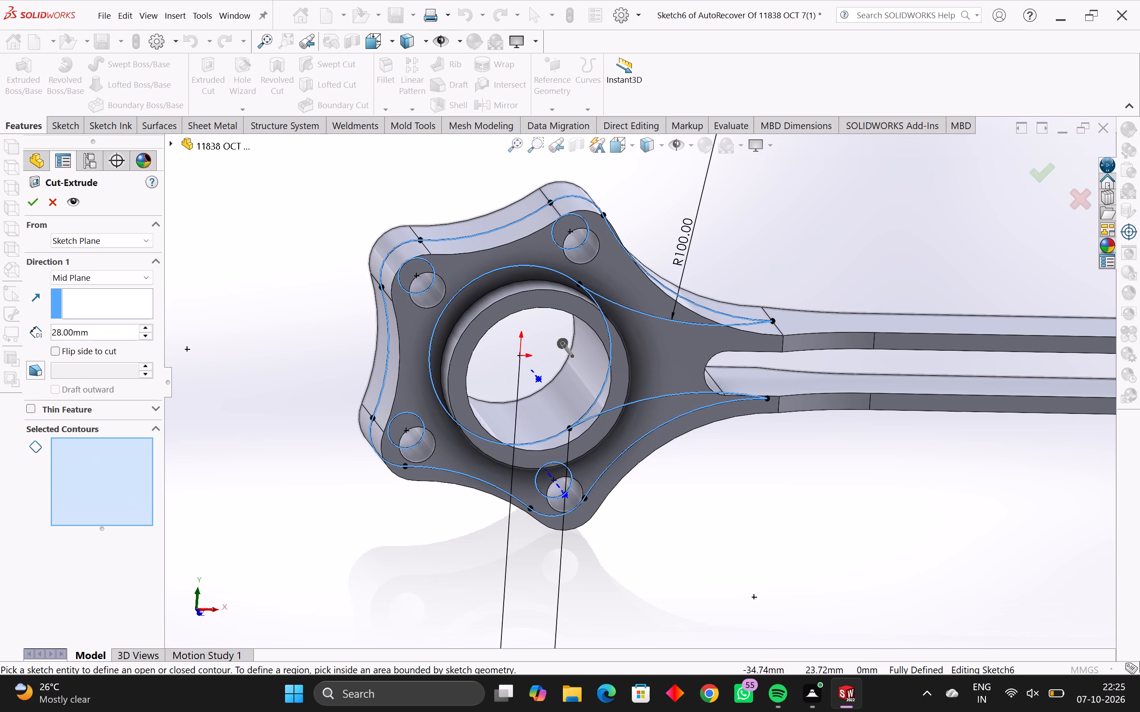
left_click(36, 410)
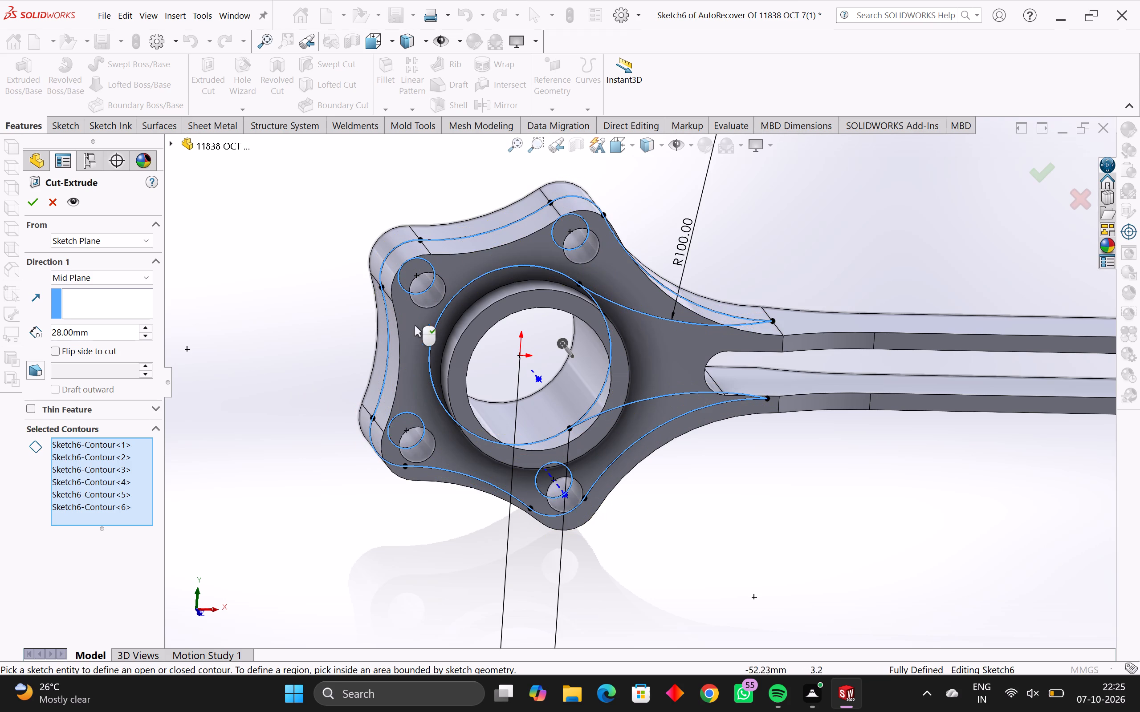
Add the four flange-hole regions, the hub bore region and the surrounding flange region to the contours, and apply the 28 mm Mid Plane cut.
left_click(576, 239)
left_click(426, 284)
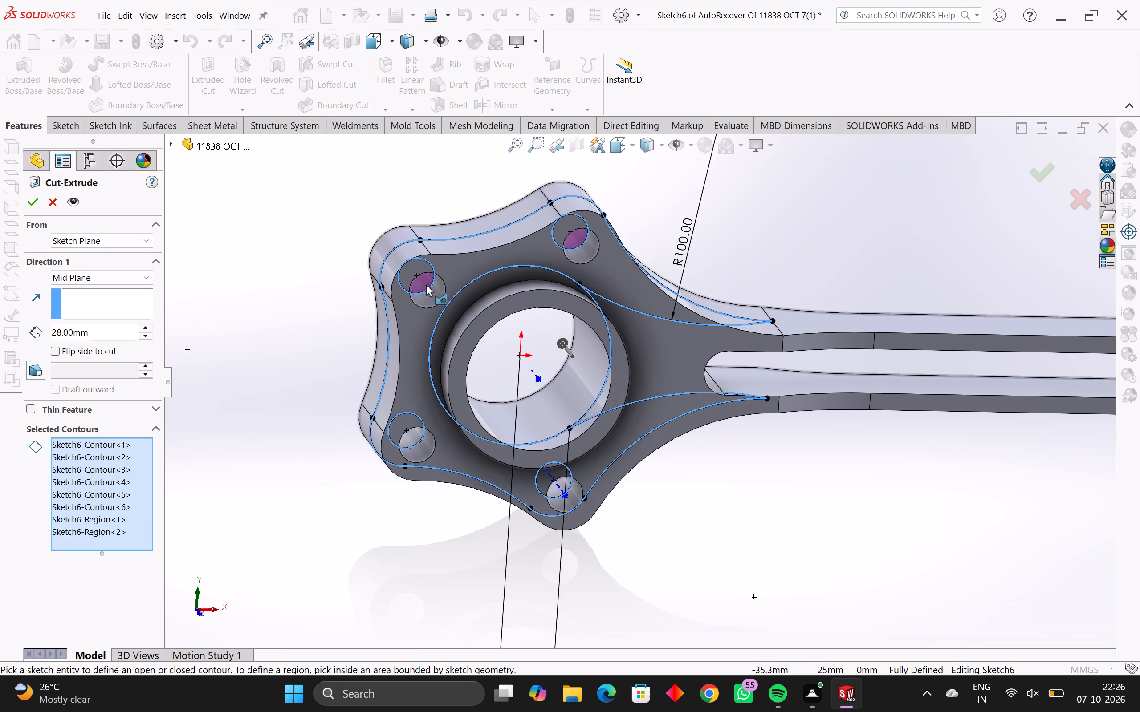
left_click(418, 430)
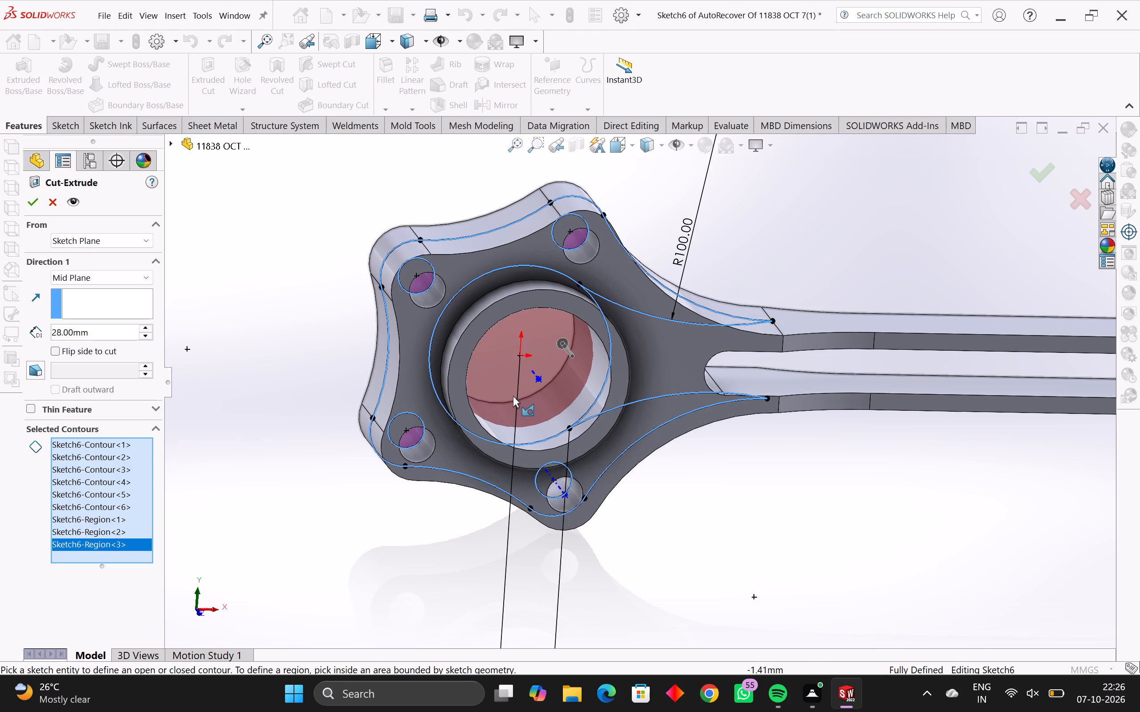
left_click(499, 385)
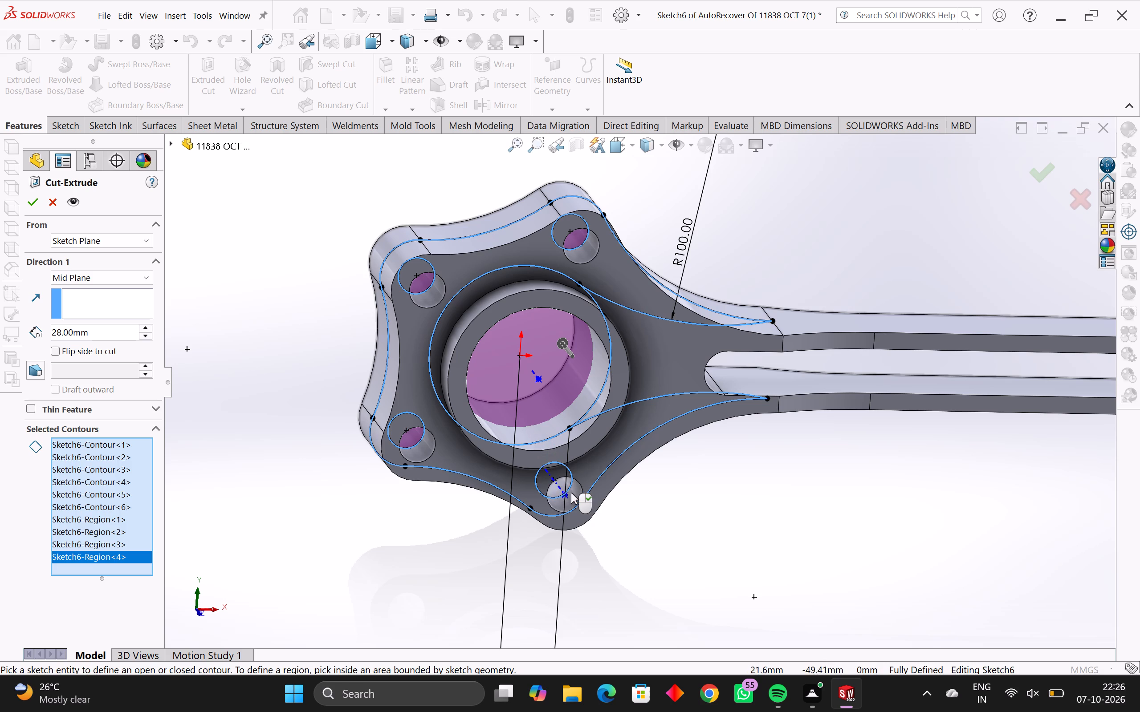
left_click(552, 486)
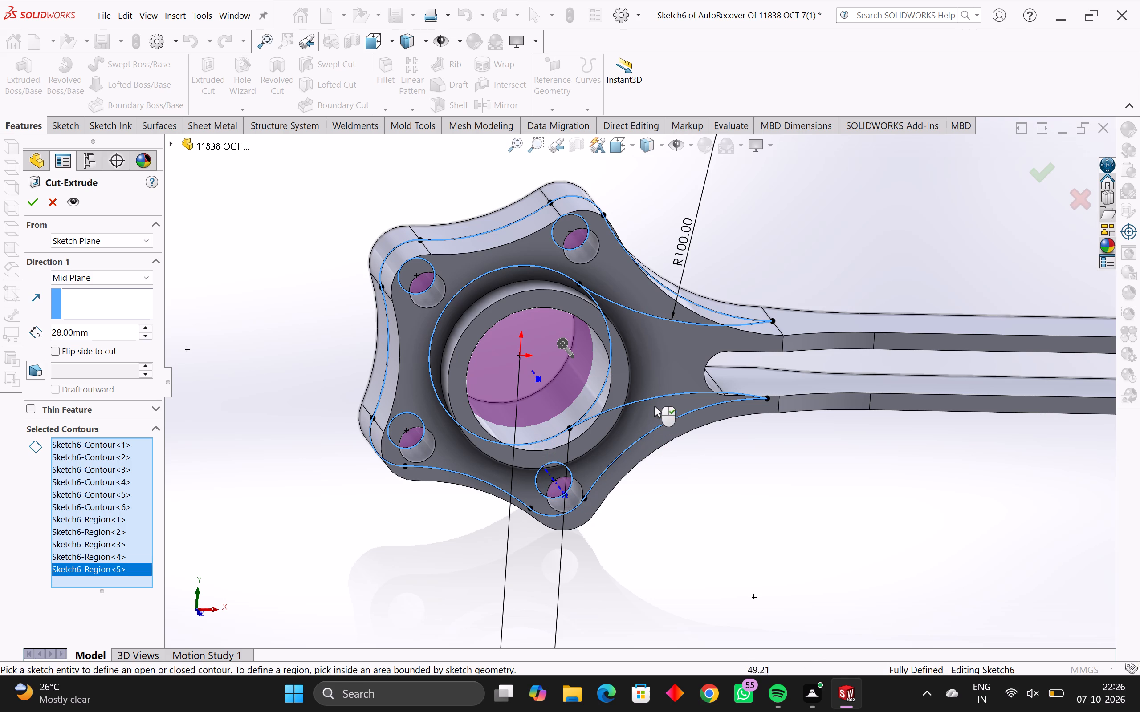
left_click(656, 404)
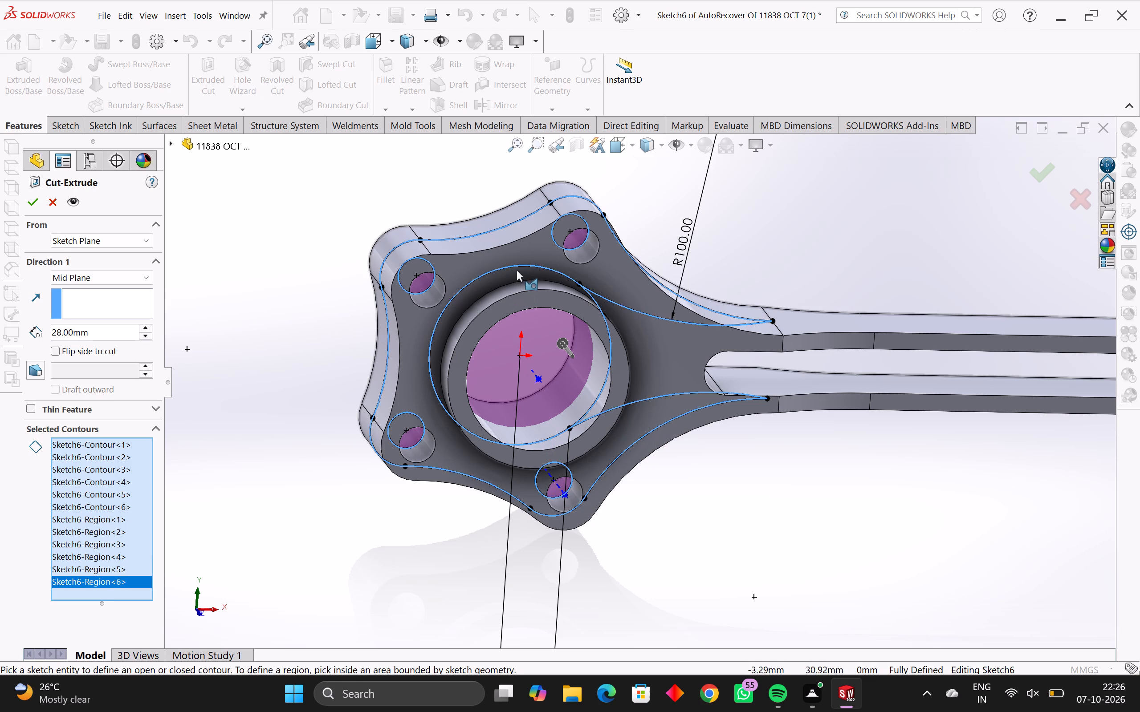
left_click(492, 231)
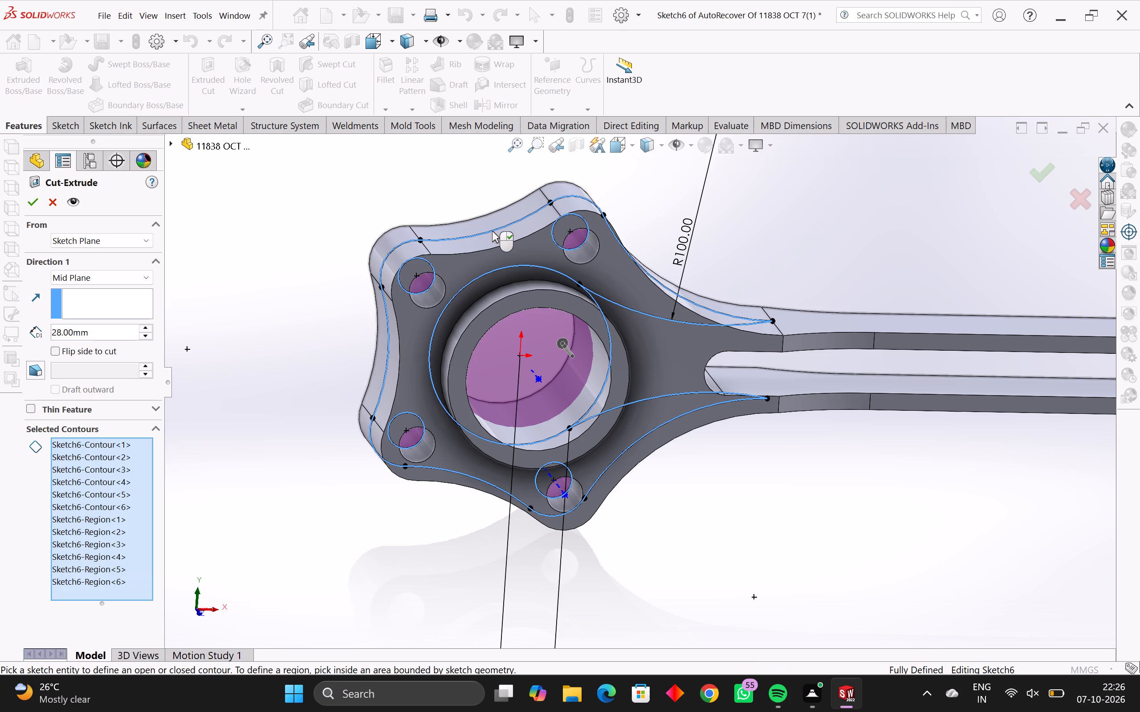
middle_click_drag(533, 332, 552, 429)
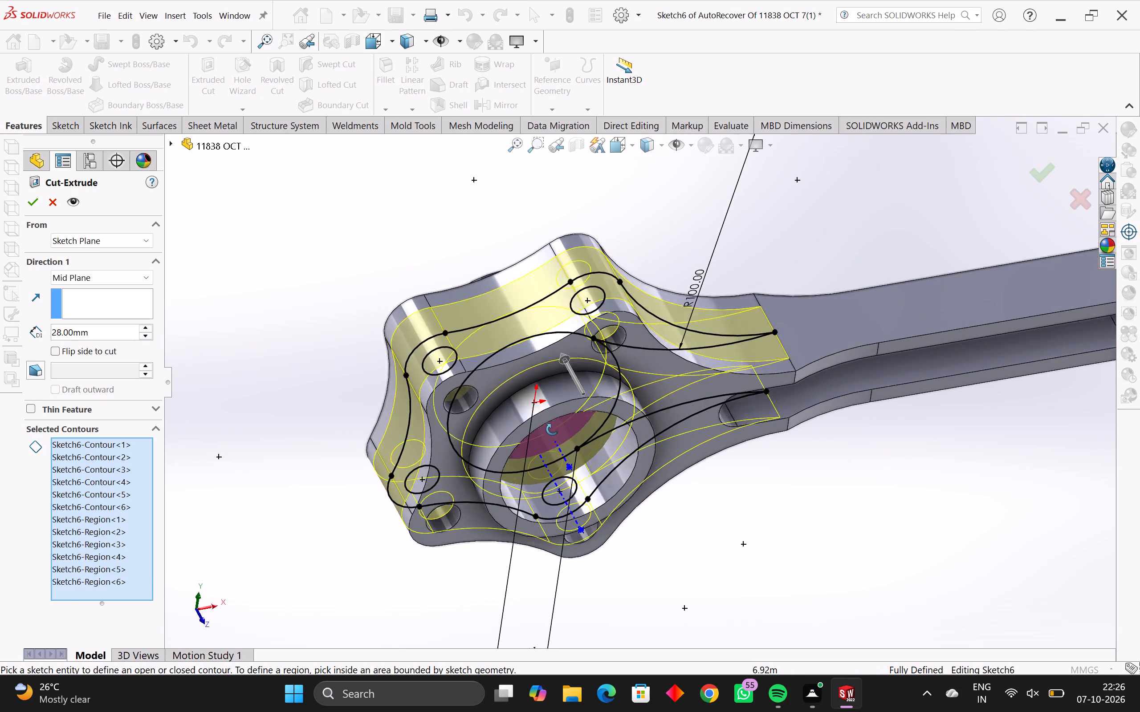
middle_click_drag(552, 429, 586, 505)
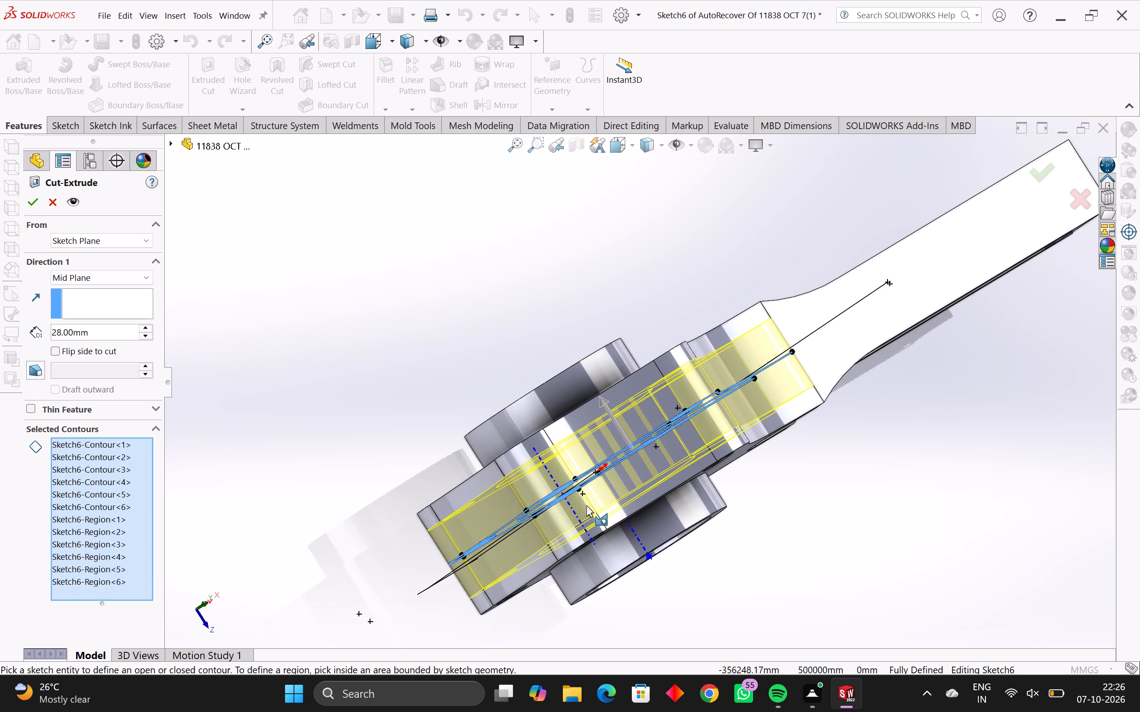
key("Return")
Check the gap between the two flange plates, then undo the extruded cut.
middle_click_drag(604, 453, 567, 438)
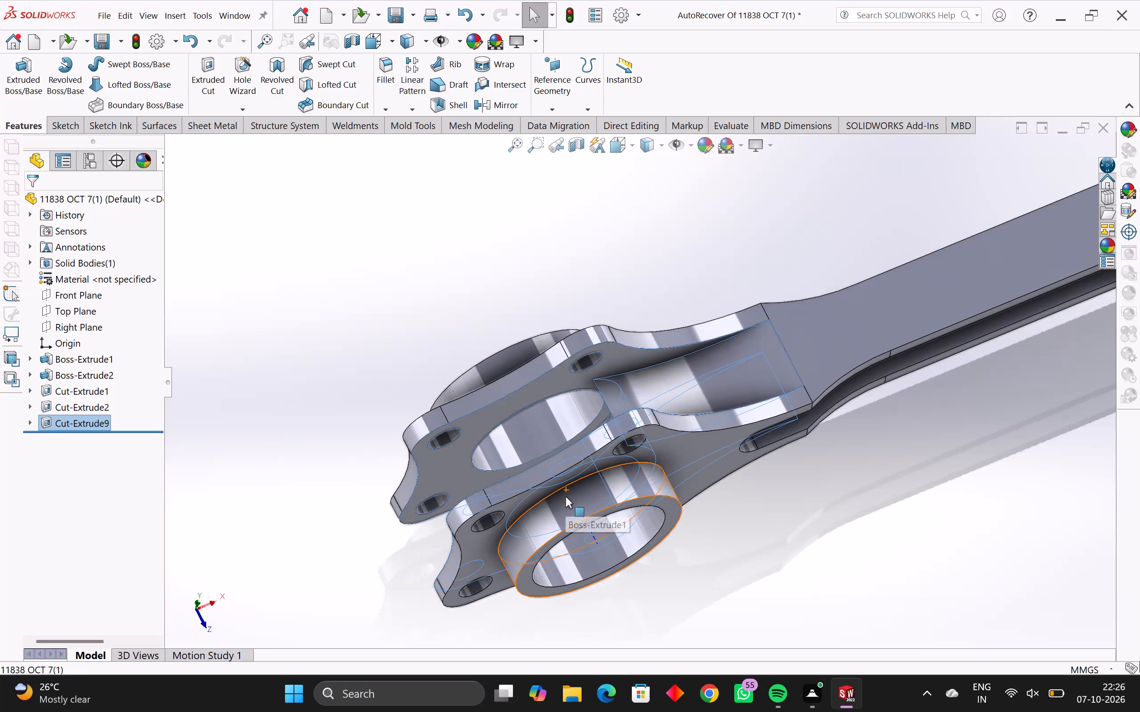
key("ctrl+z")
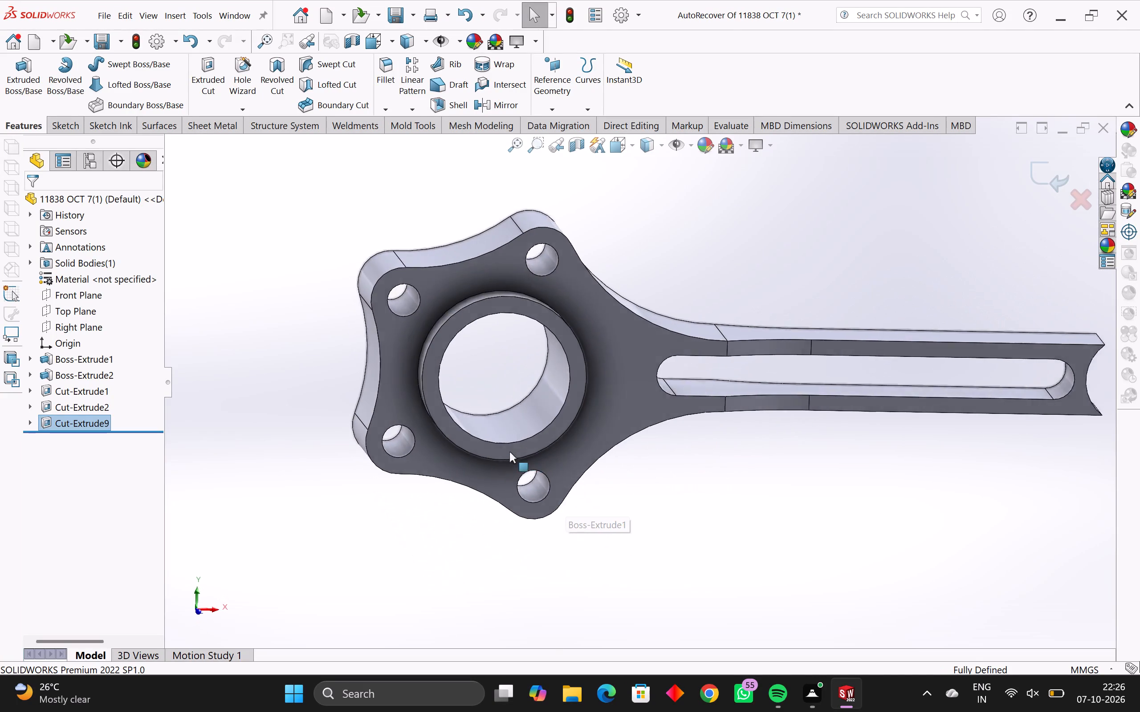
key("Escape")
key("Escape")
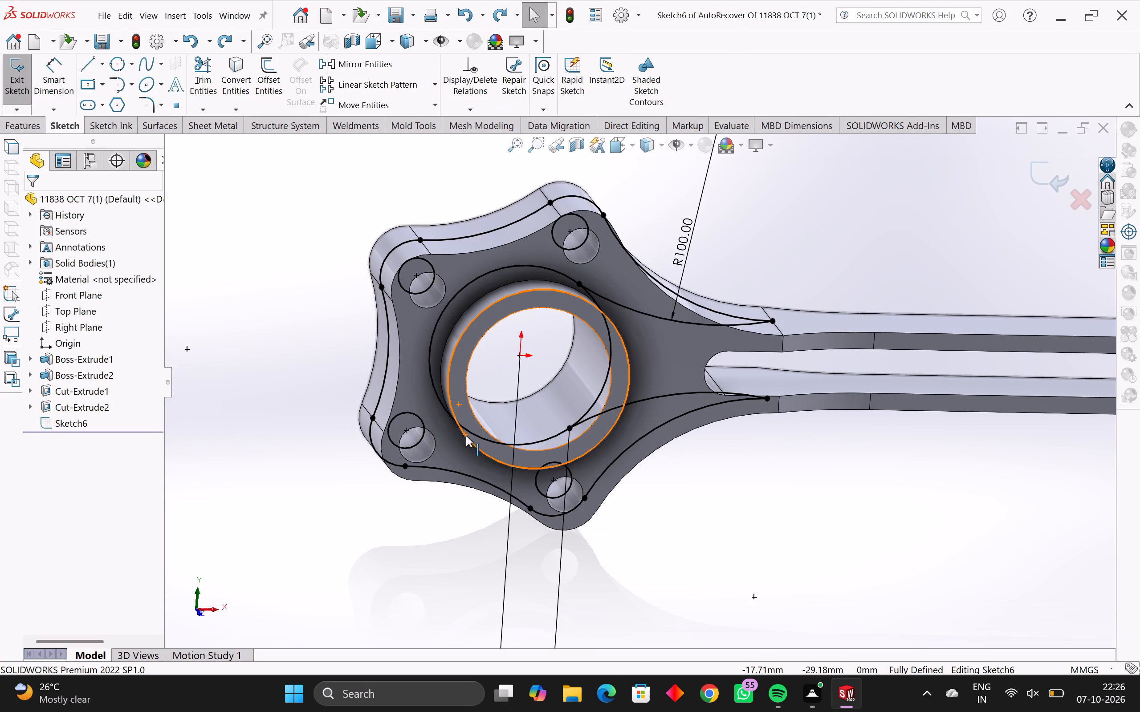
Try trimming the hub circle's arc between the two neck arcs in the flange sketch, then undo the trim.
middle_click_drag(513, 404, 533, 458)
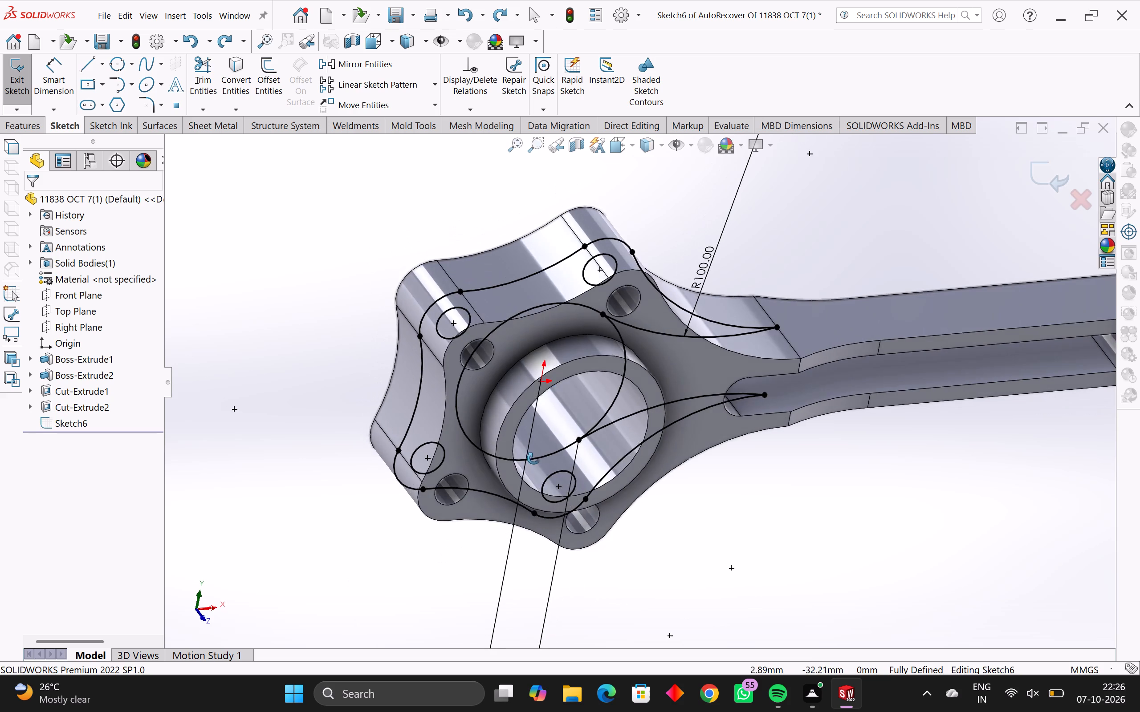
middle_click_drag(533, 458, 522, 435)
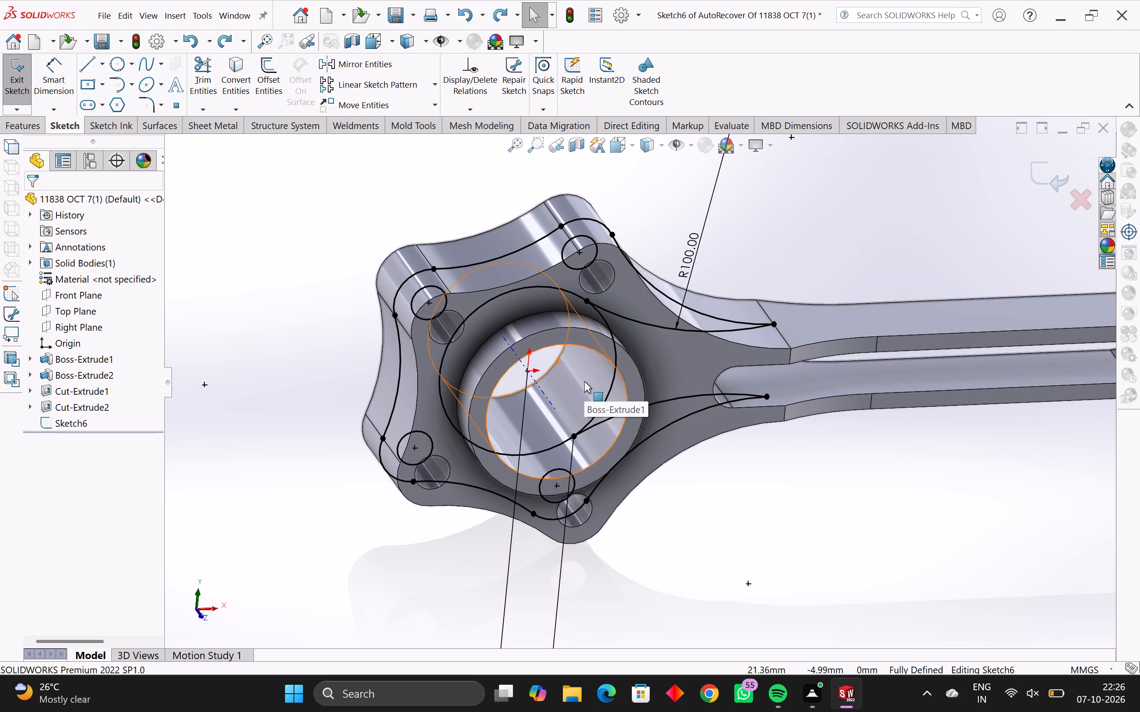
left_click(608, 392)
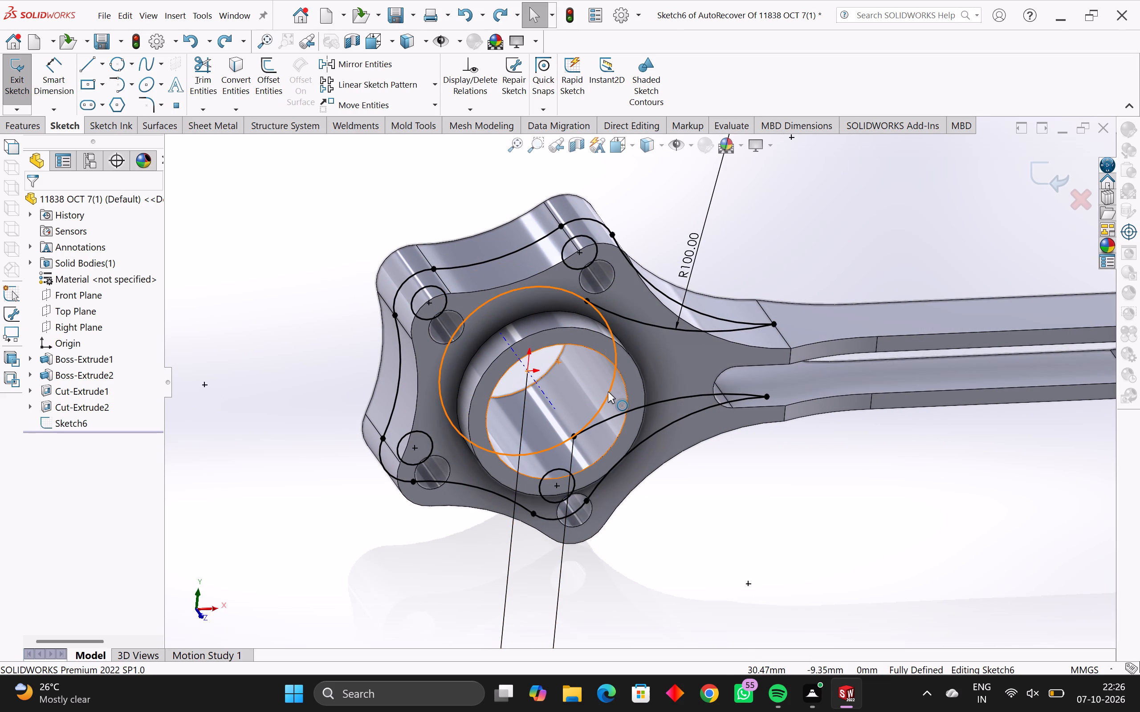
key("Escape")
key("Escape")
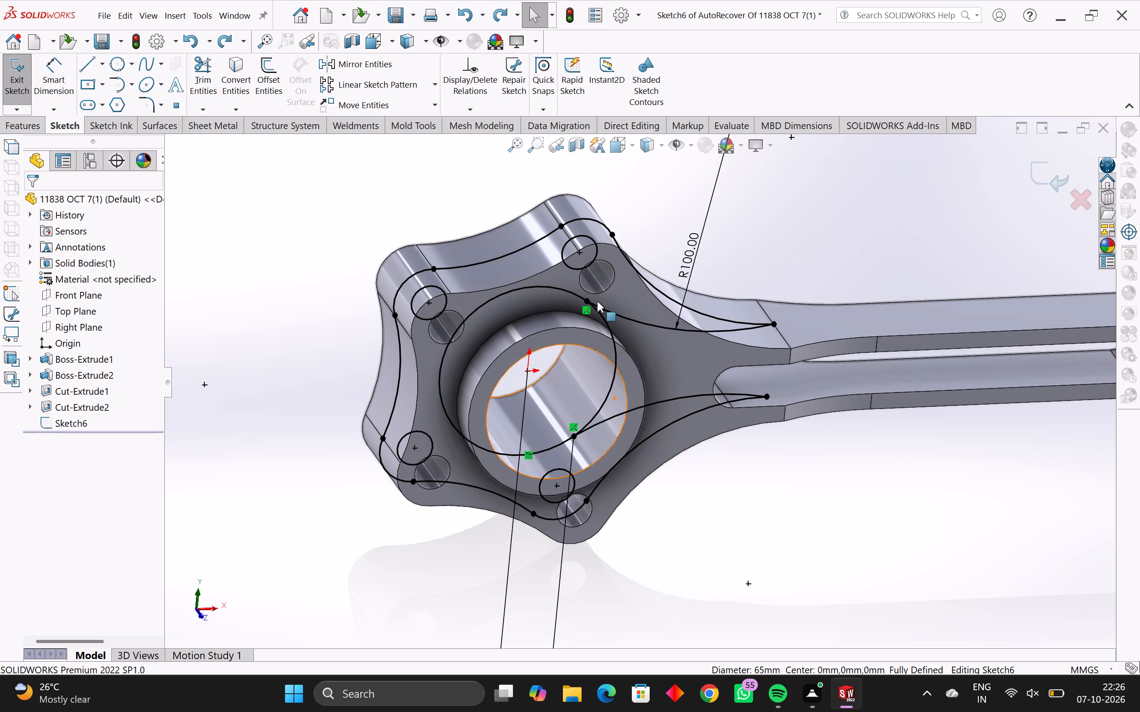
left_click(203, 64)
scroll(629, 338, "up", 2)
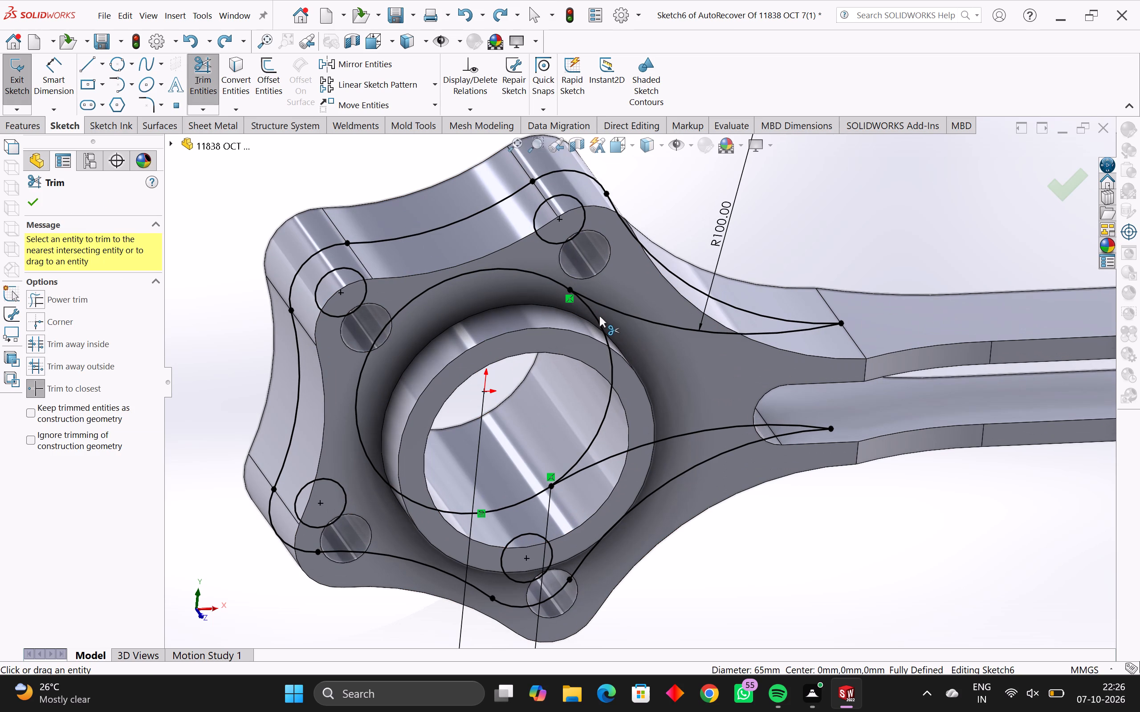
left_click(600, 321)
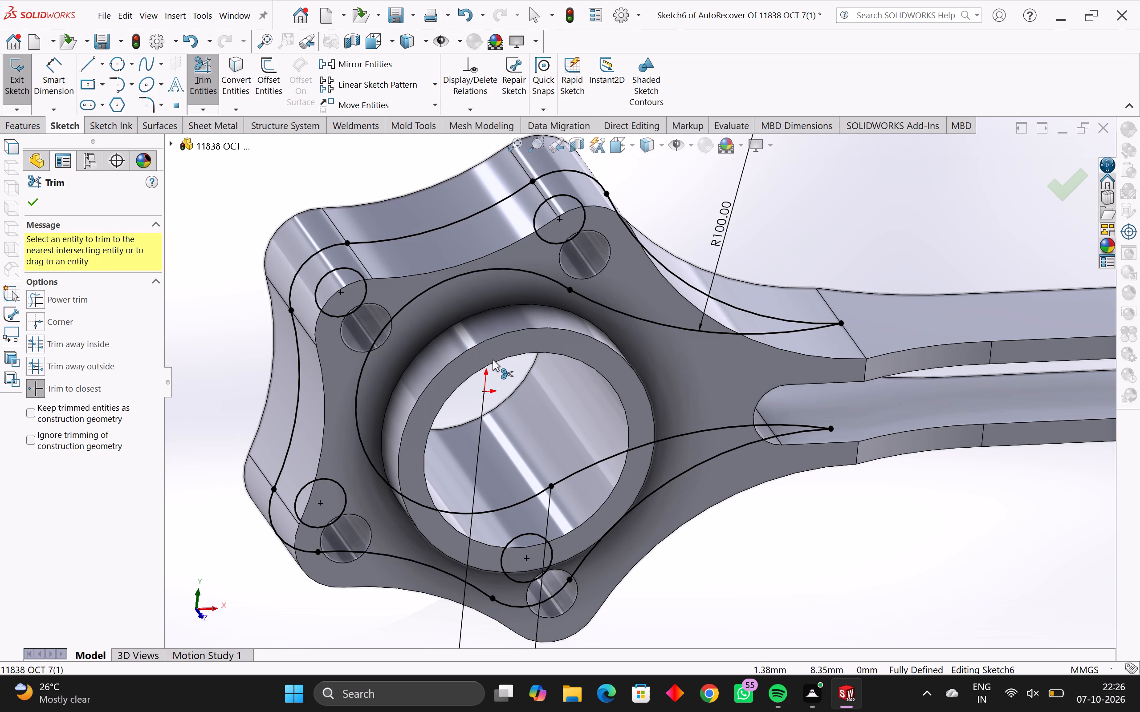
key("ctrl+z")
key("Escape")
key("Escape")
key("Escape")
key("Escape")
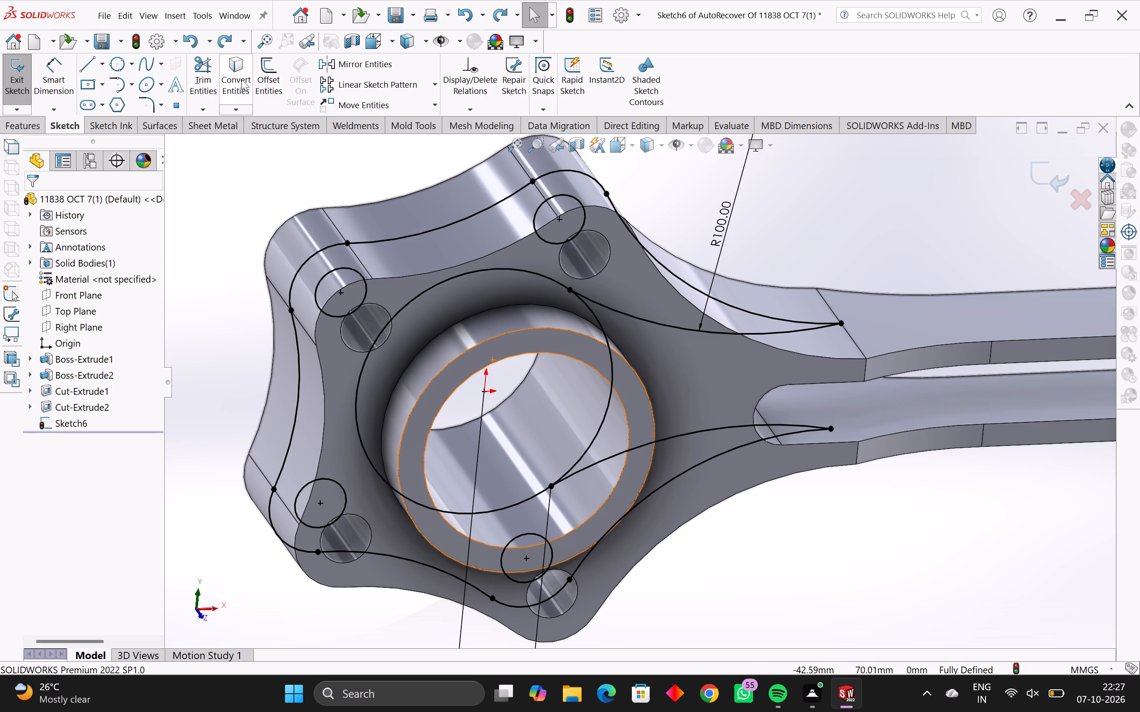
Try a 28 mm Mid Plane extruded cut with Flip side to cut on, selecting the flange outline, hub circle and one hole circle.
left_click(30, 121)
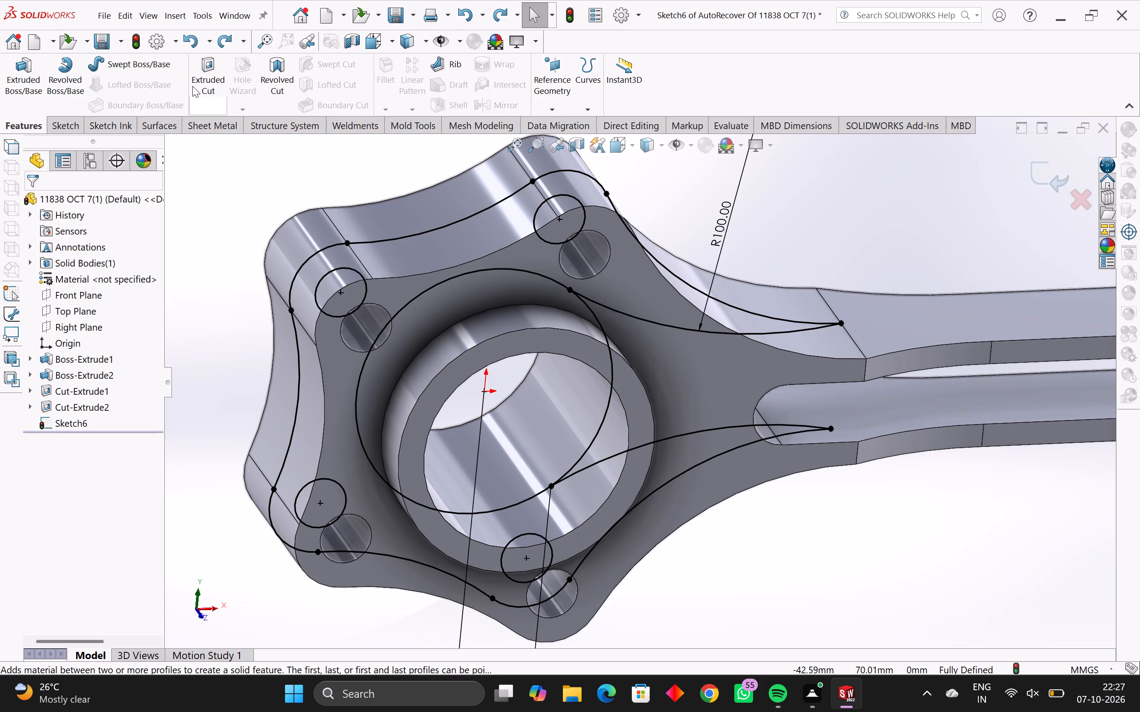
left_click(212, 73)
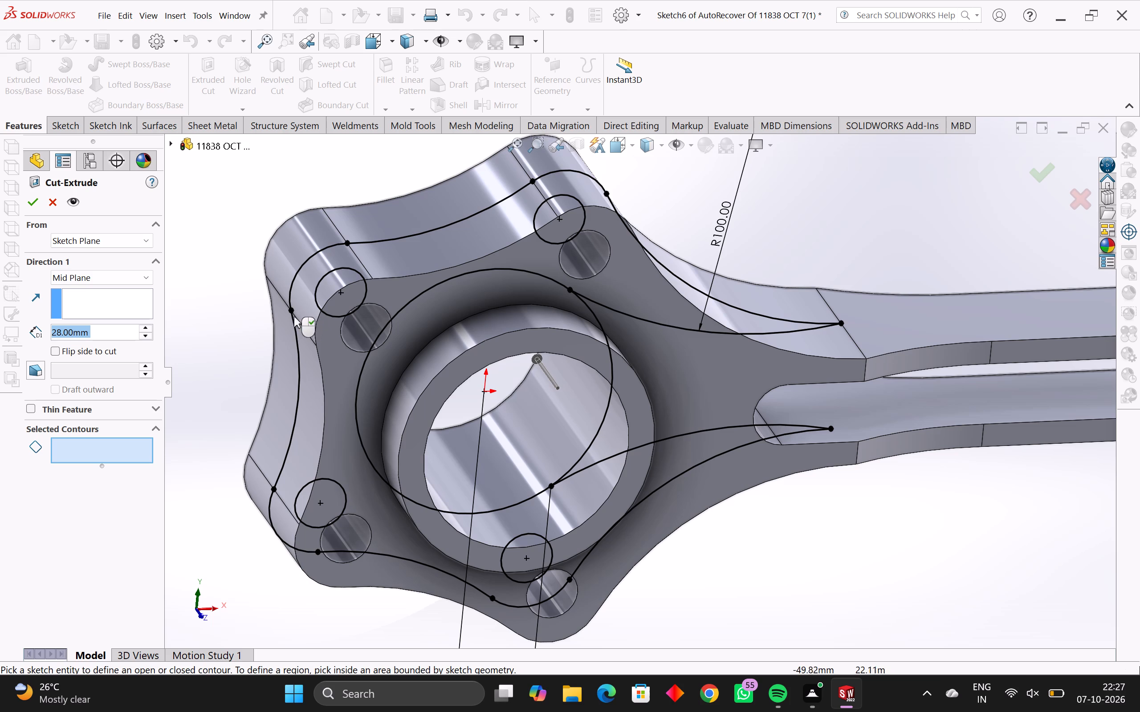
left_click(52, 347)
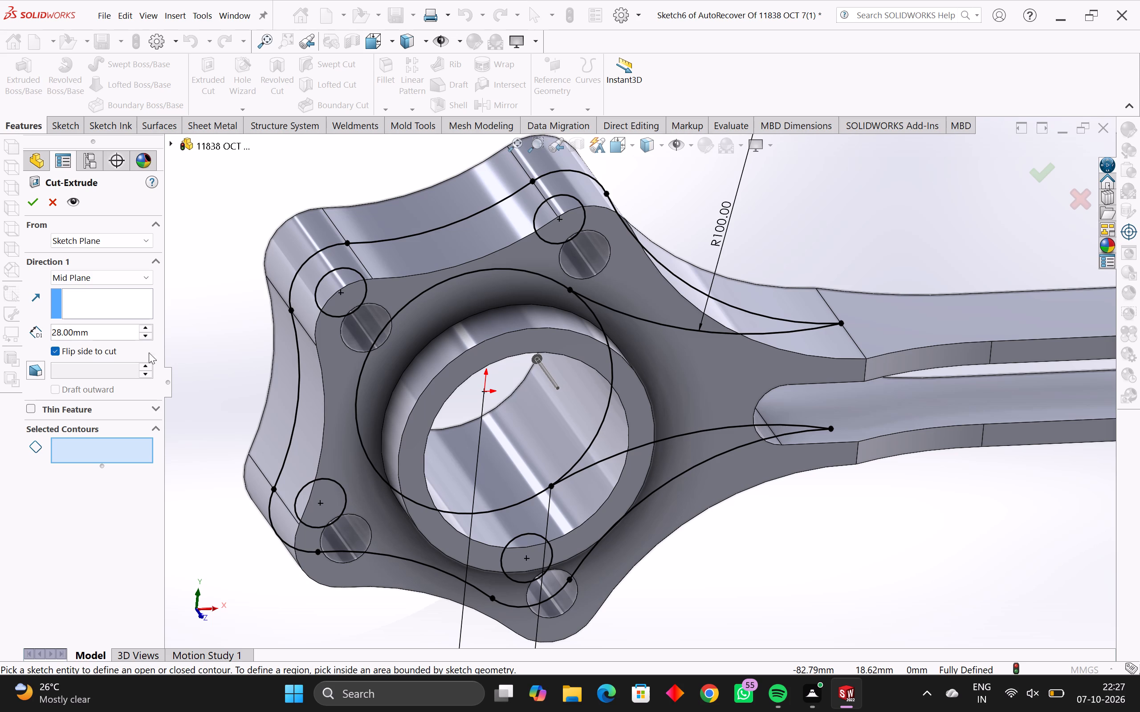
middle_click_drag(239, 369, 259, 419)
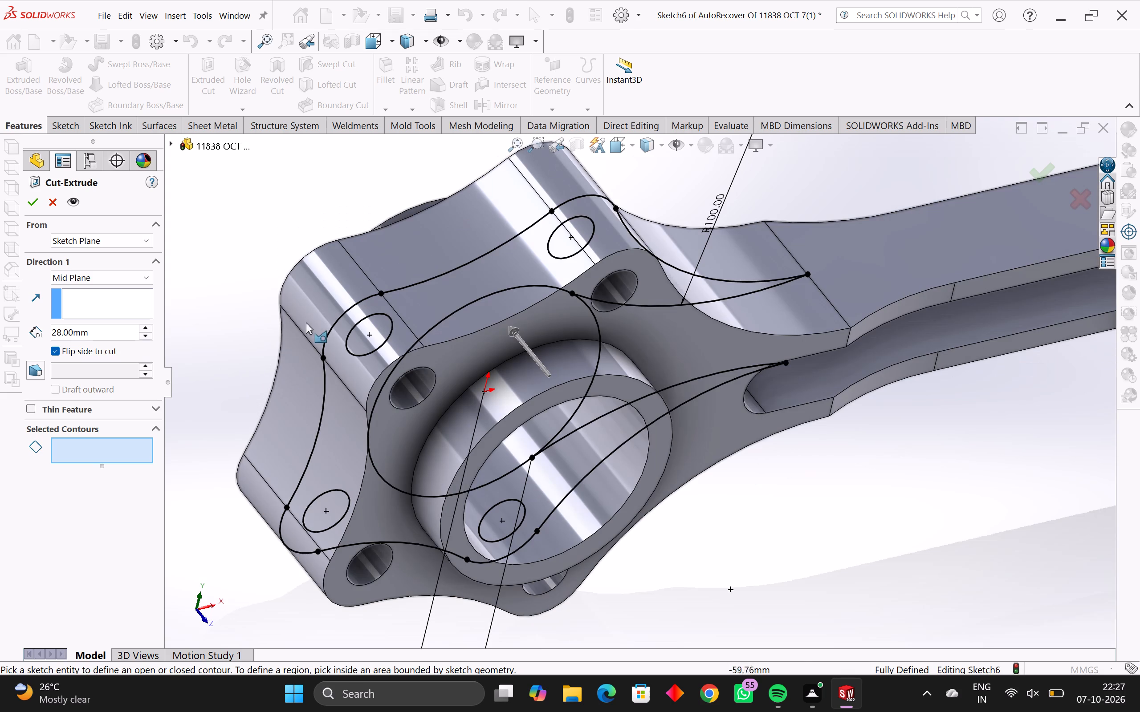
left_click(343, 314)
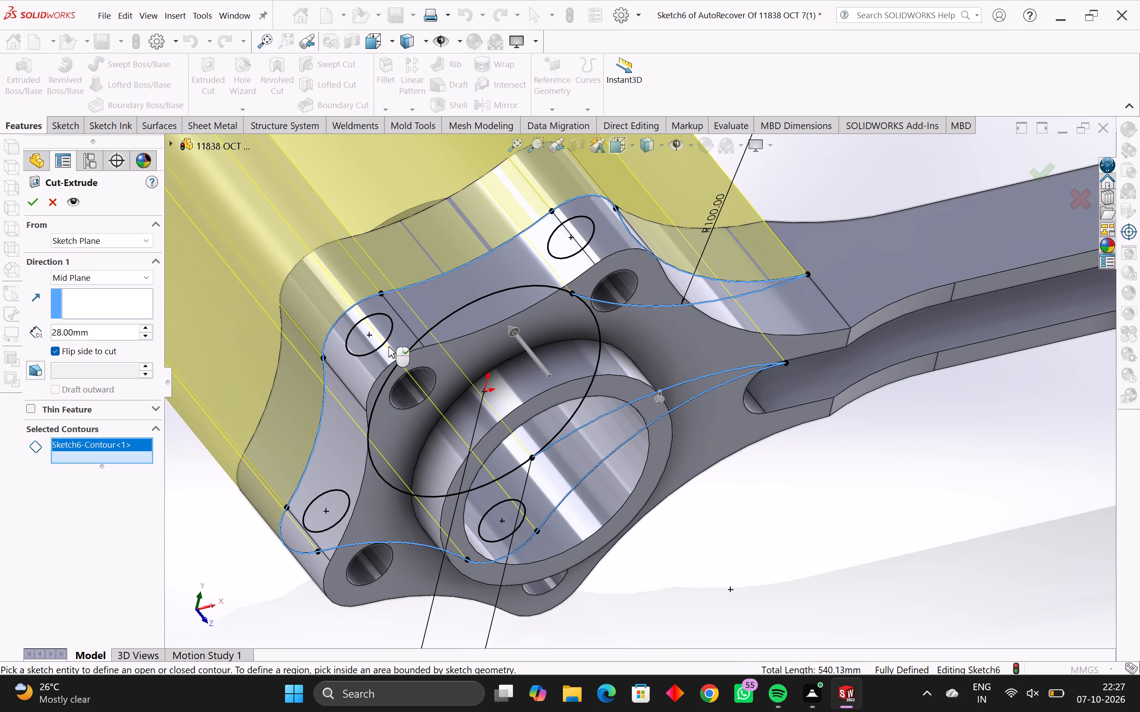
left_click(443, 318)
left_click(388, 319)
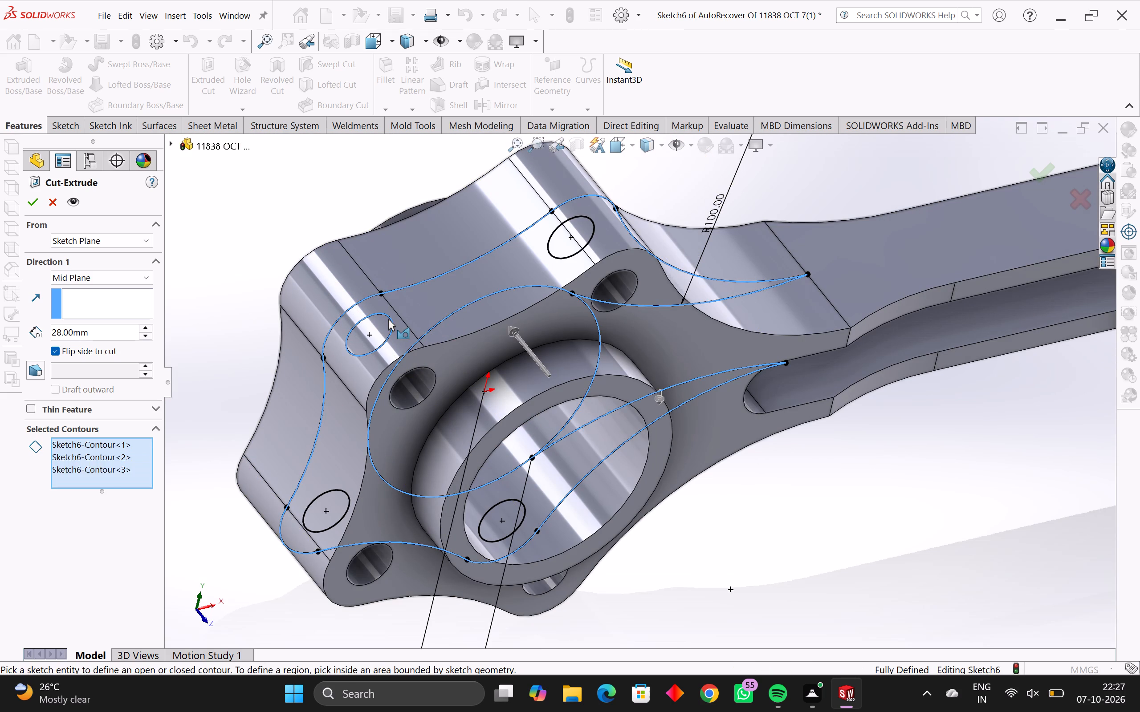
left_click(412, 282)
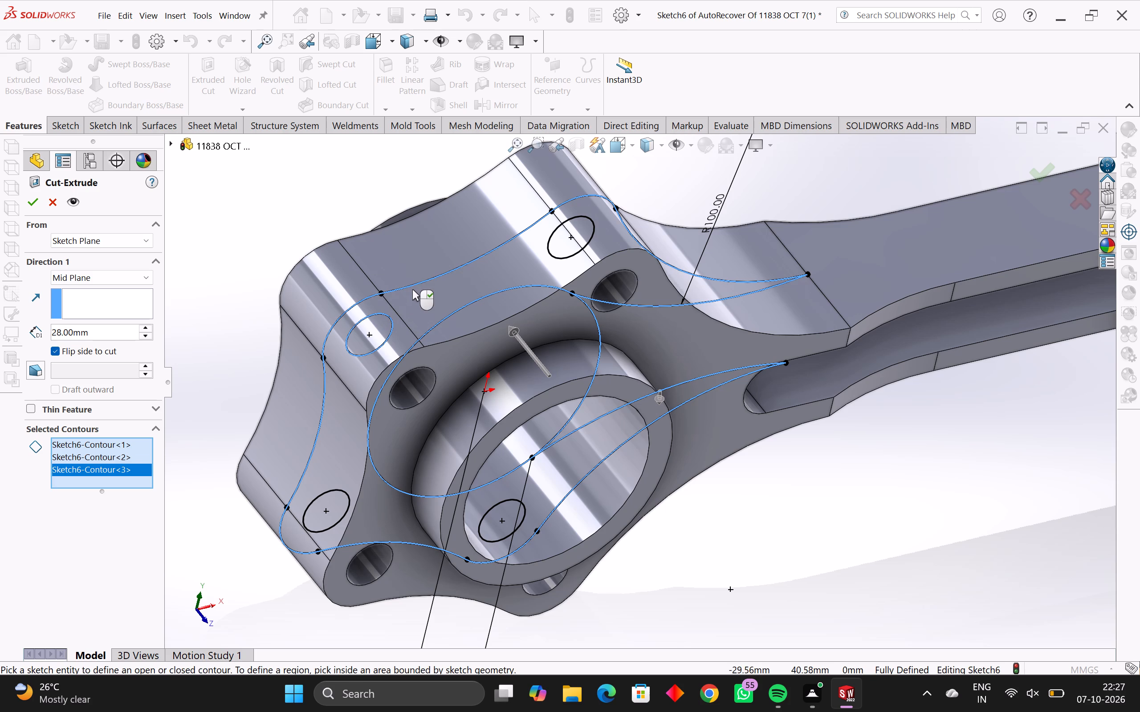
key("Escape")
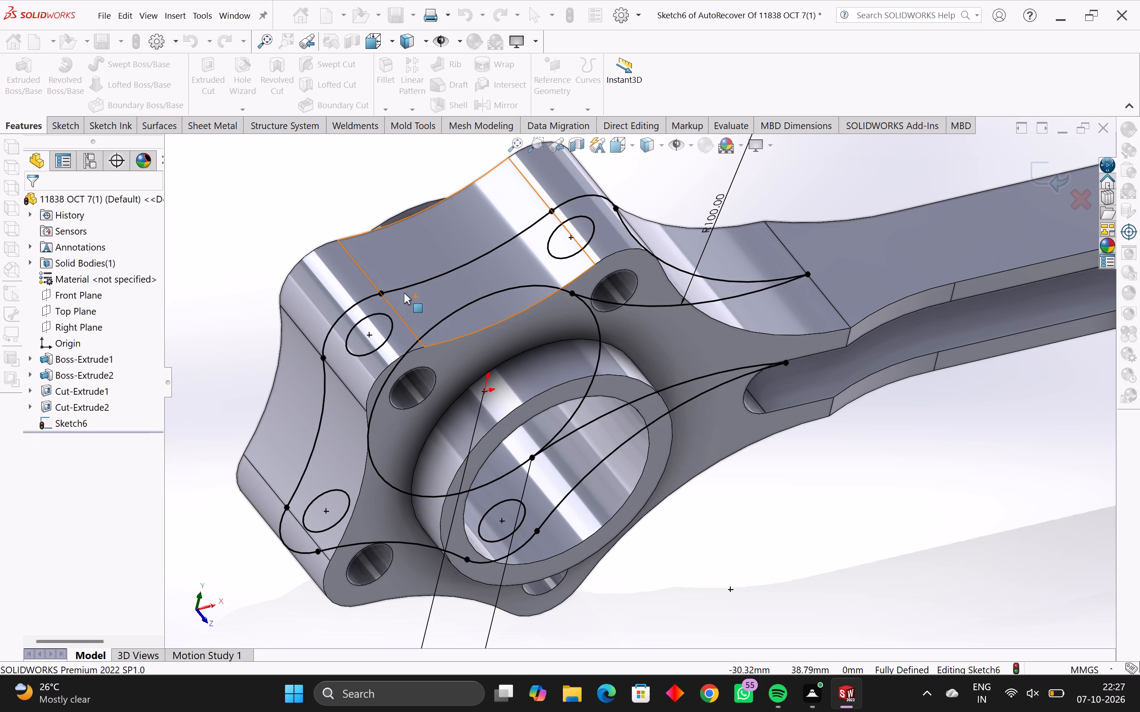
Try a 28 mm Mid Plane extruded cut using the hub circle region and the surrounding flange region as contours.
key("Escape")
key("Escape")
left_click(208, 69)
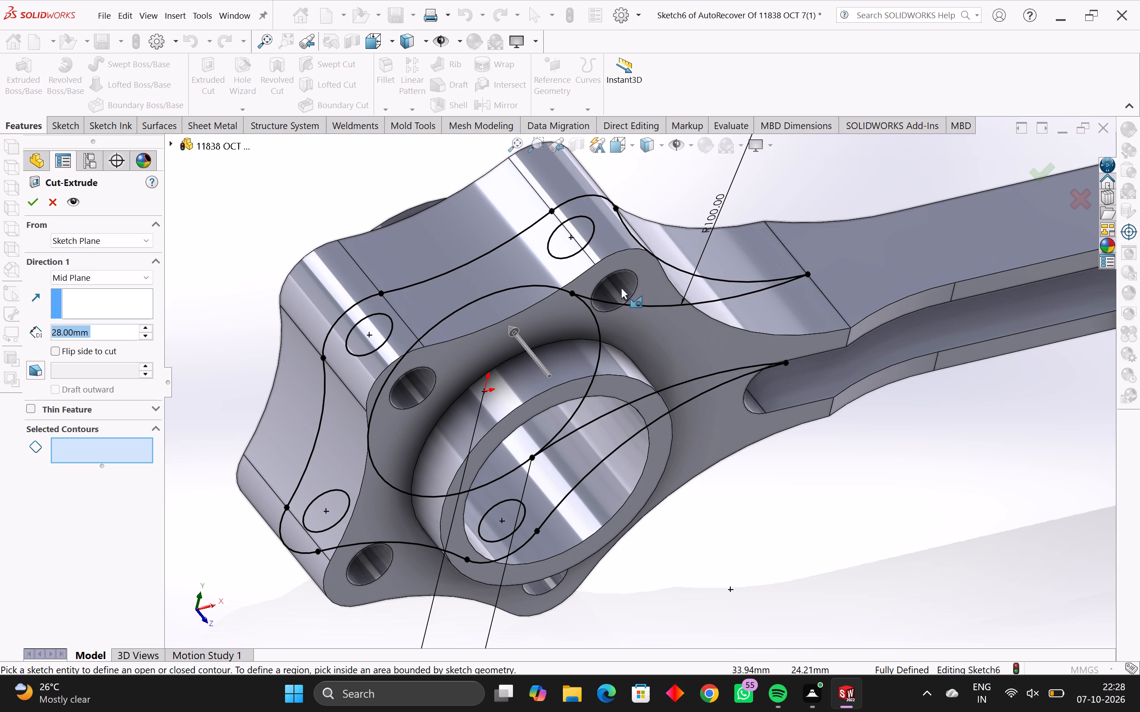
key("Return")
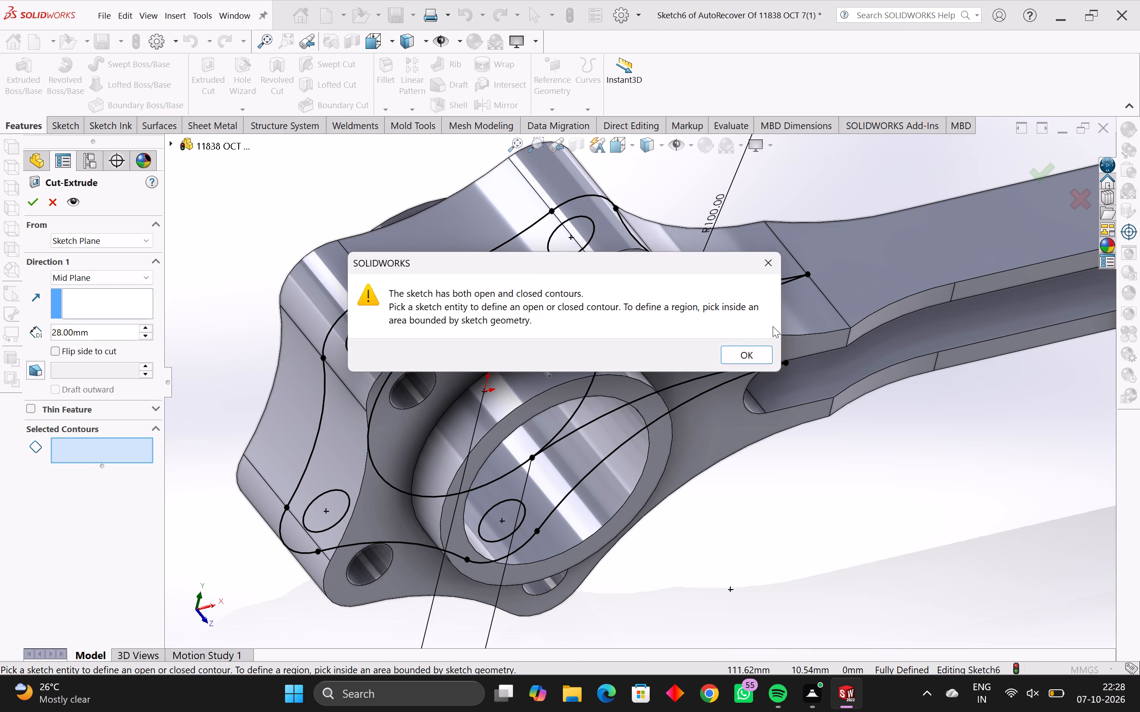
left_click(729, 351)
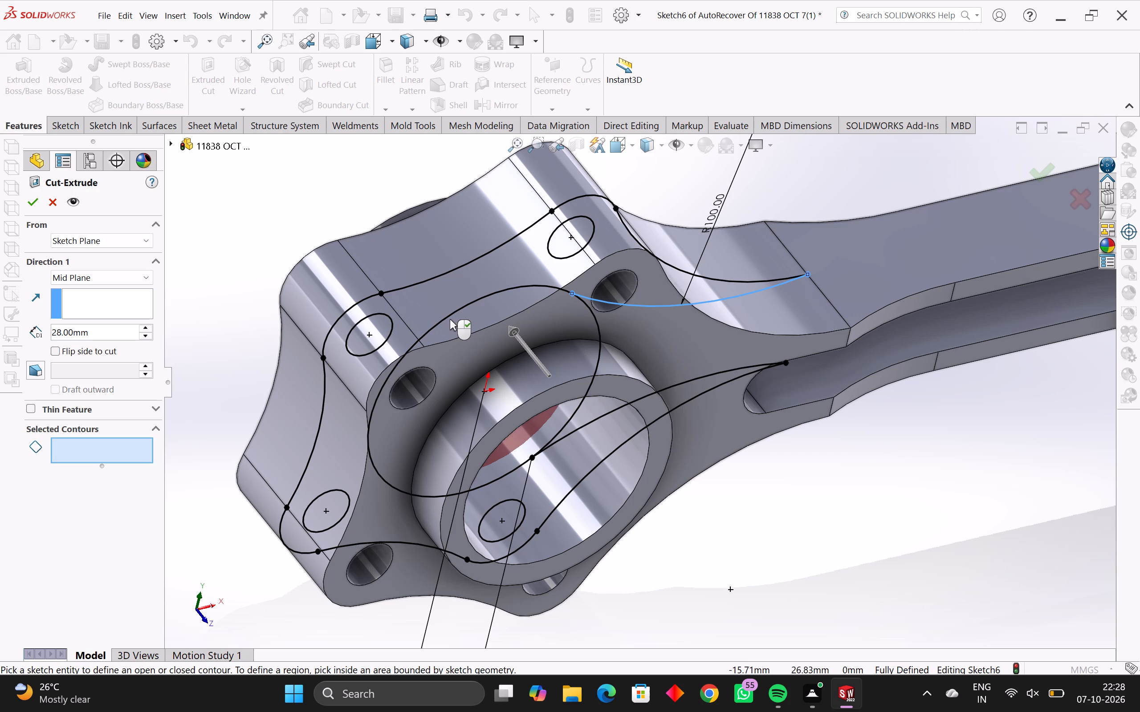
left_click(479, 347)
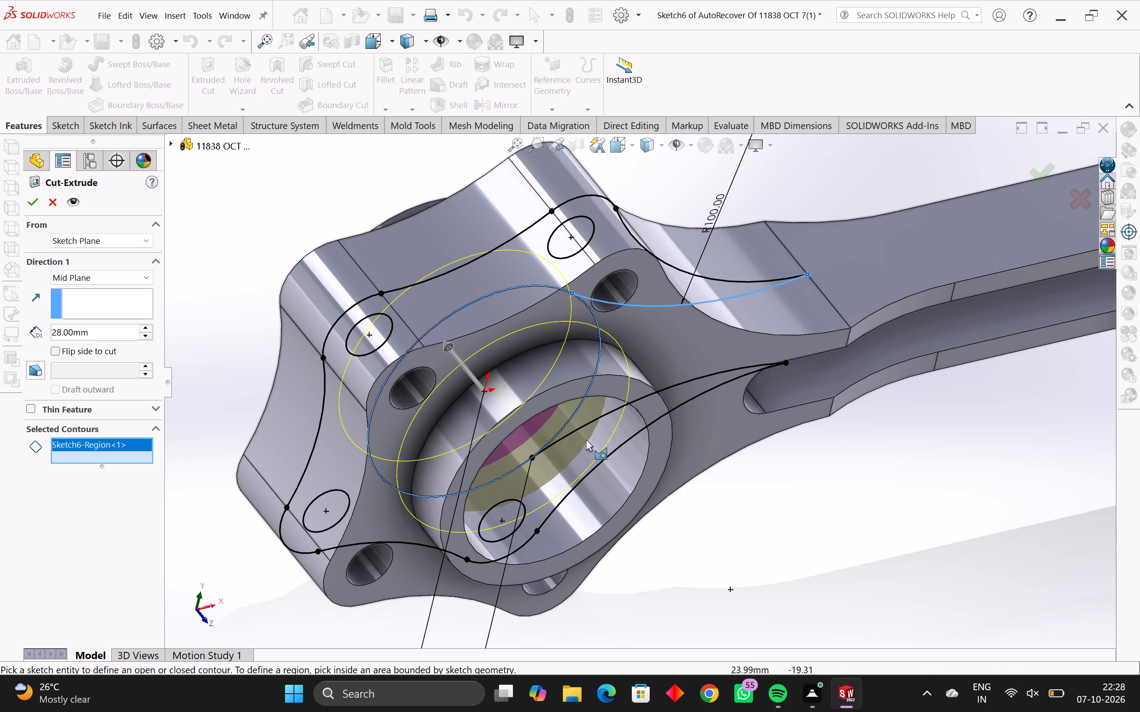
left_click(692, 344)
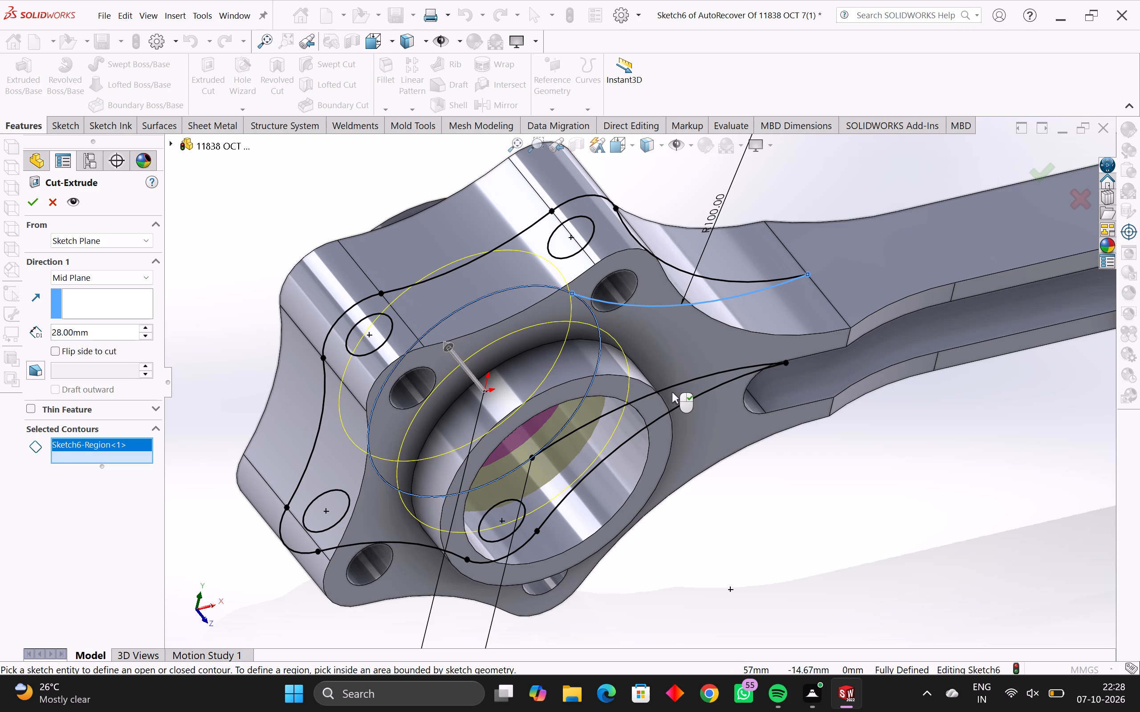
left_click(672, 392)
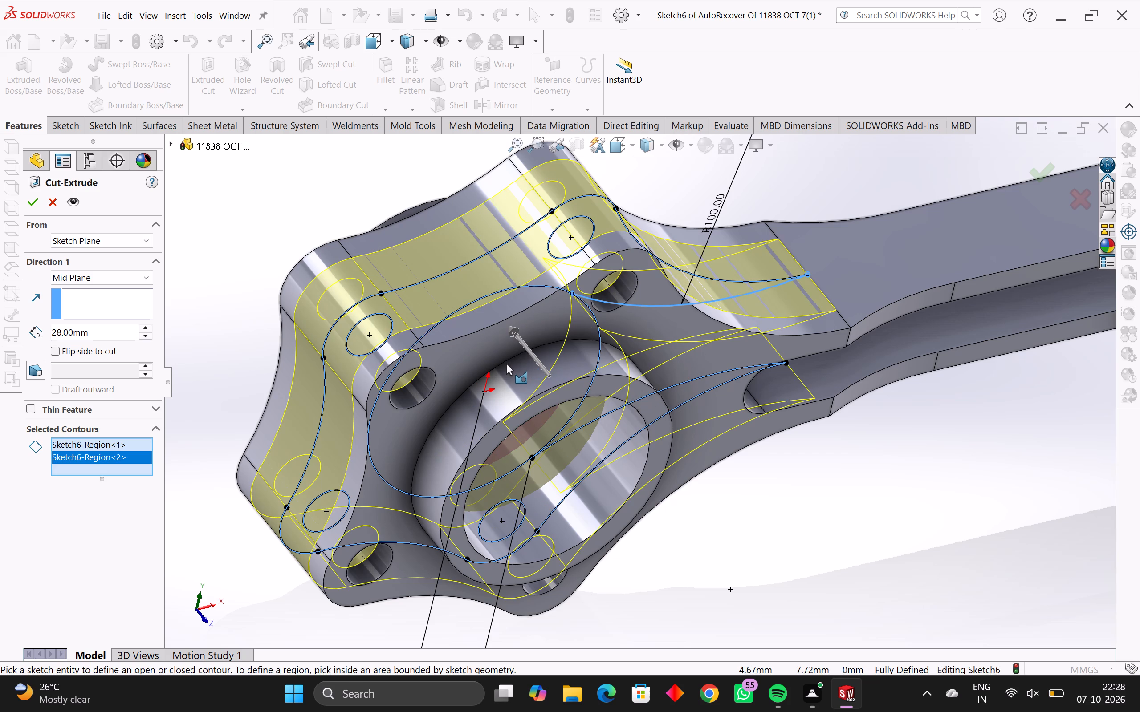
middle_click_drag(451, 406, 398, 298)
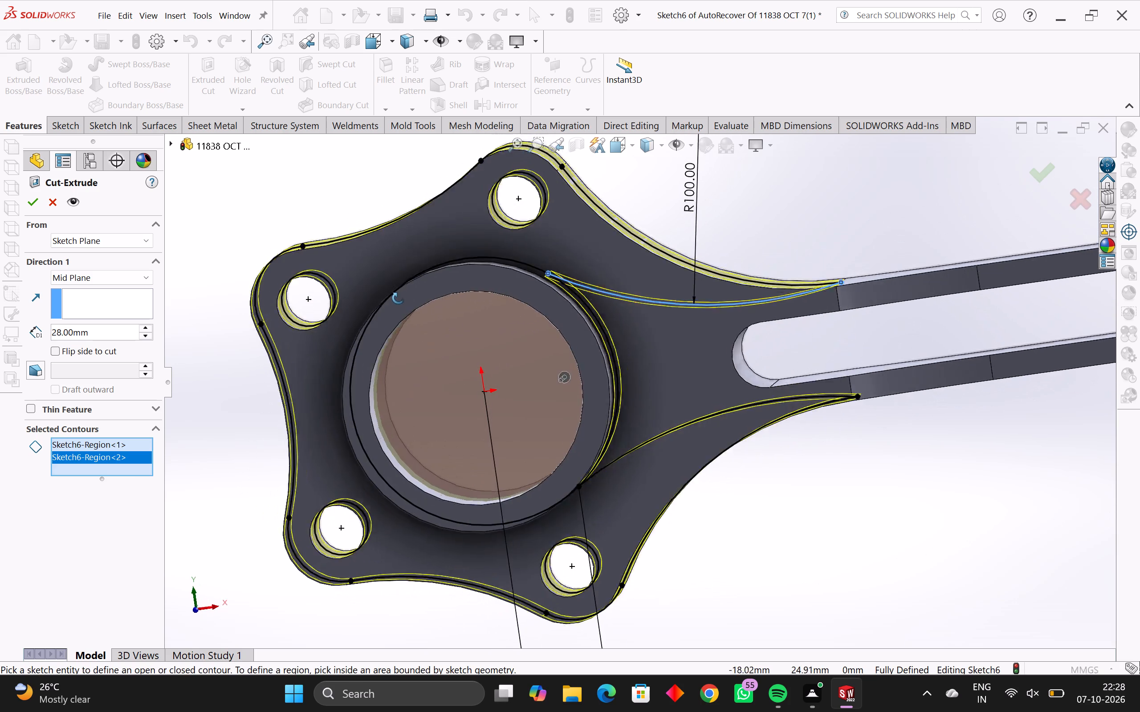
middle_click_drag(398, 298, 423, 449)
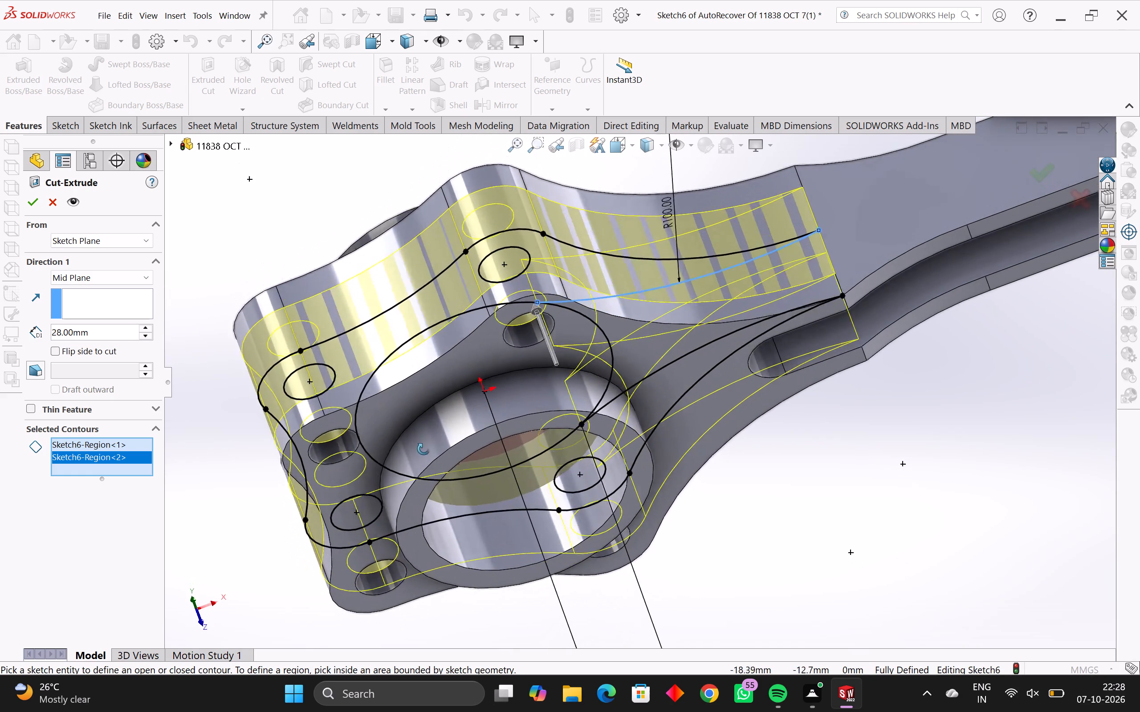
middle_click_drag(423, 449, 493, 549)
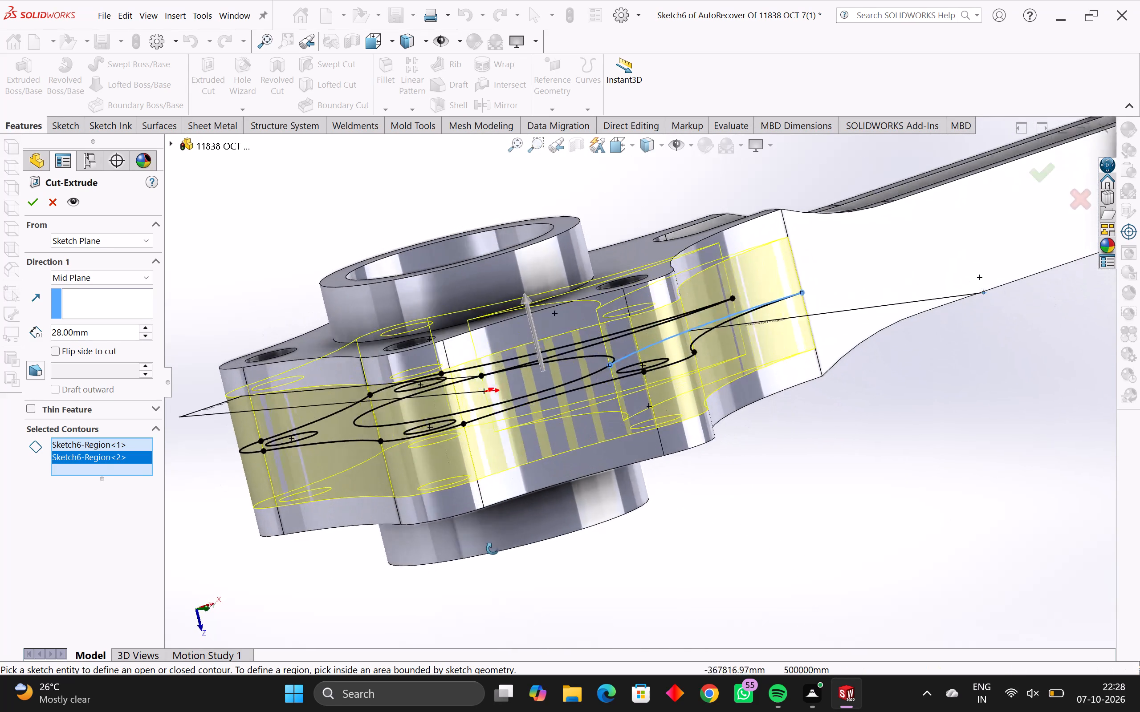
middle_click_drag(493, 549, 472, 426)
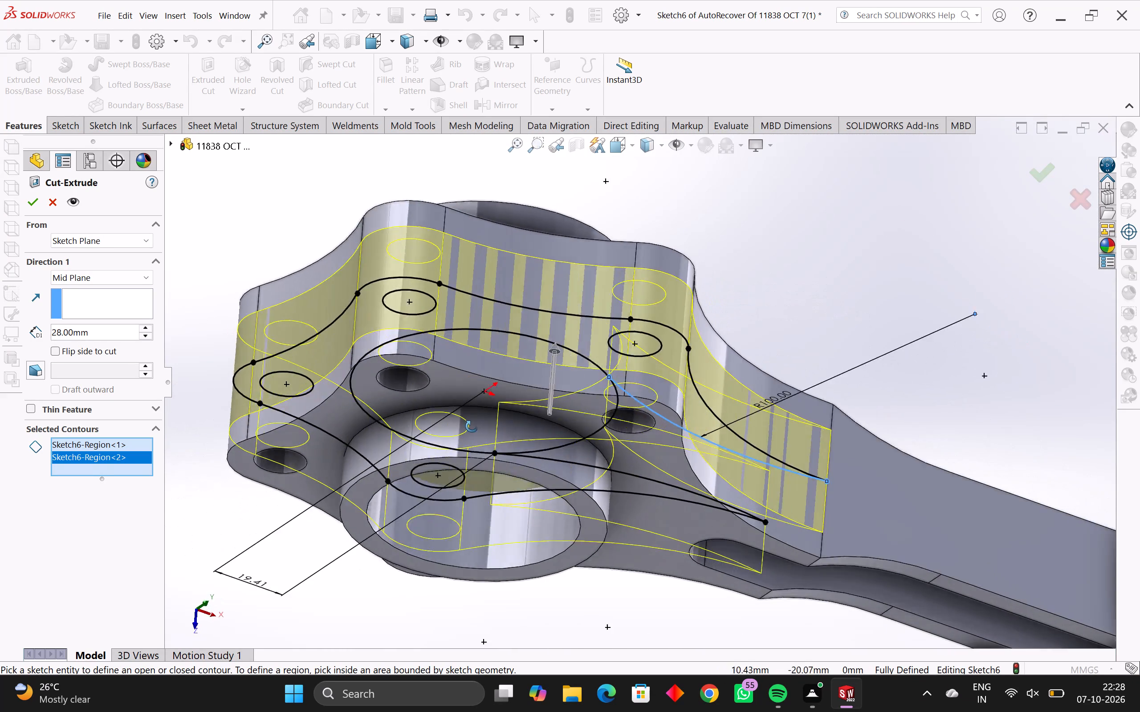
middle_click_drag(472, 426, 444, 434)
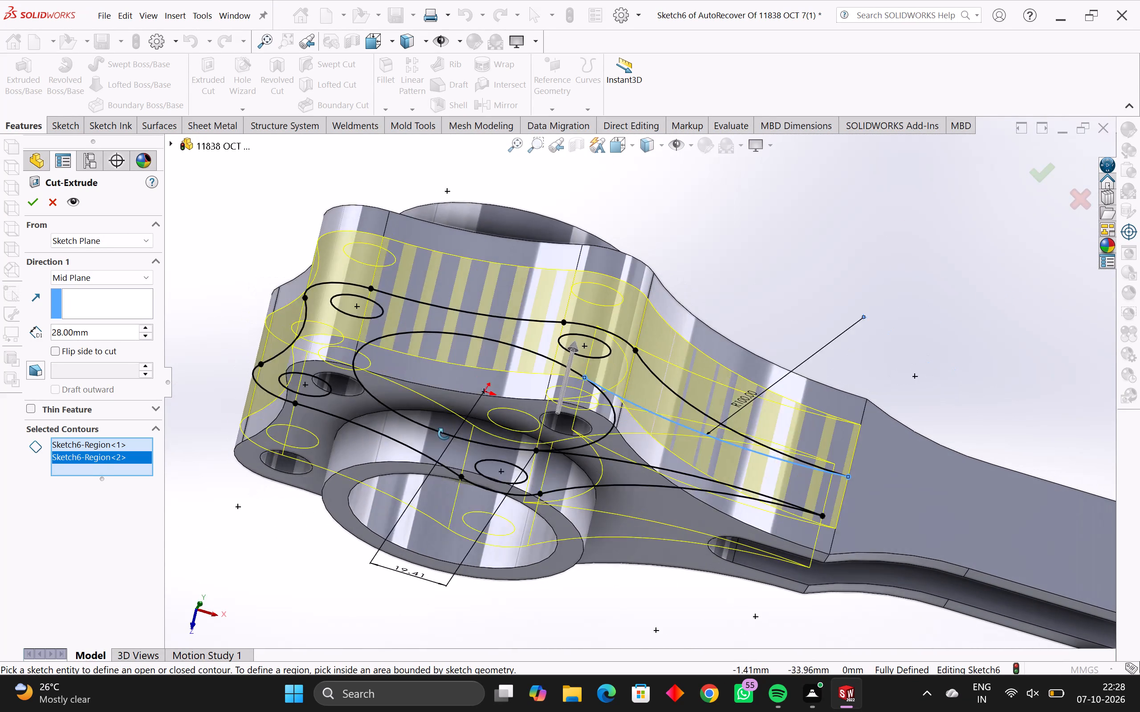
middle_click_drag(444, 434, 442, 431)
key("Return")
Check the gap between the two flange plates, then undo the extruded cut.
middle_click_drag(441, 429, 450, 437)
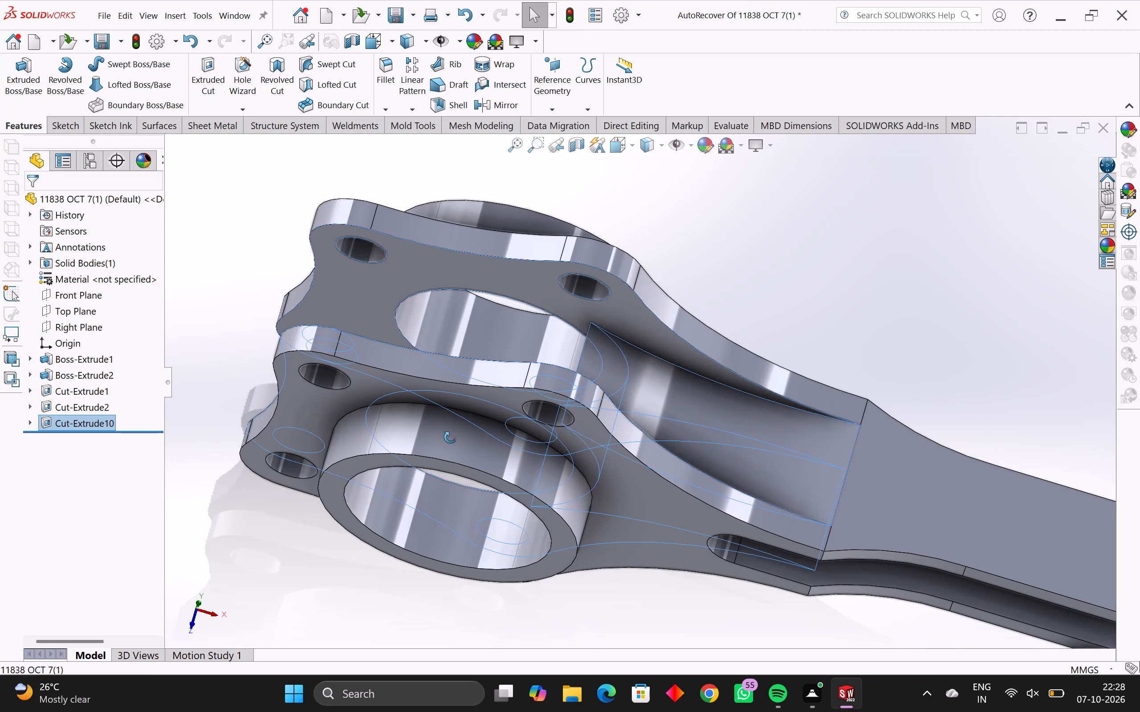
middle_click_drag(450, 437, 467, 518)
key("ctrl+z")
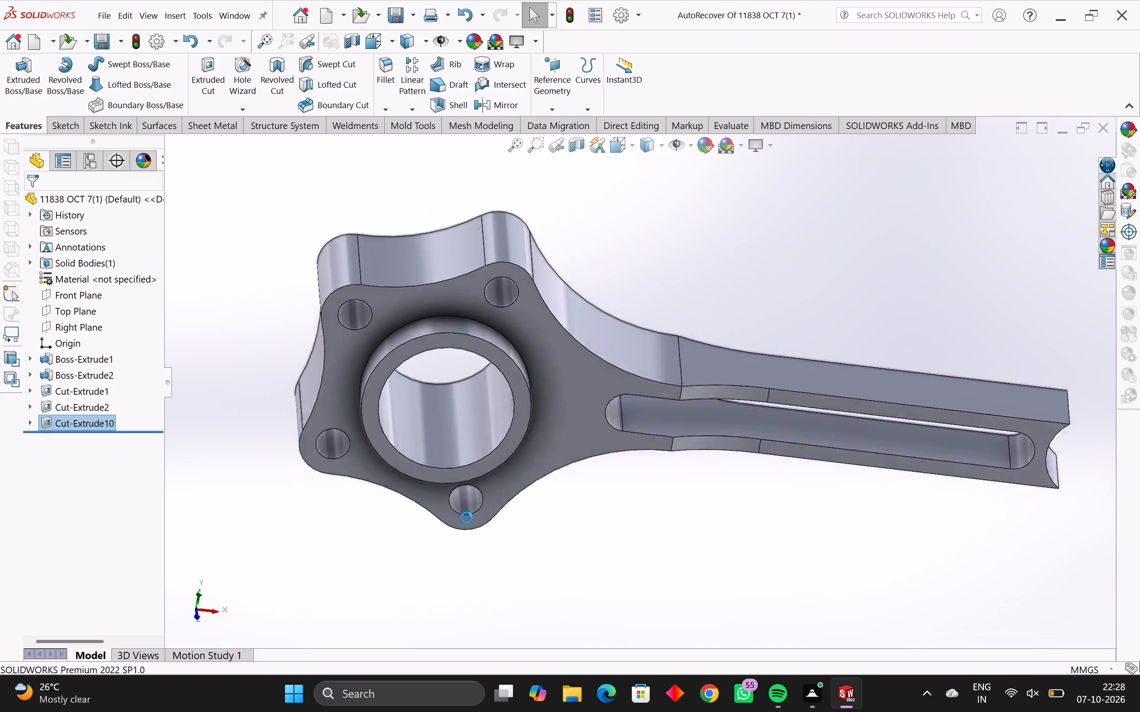
Trim the hub circle's arc between the two neck arcs in the flange sketch.
scroll(483, 374, "up", 1)
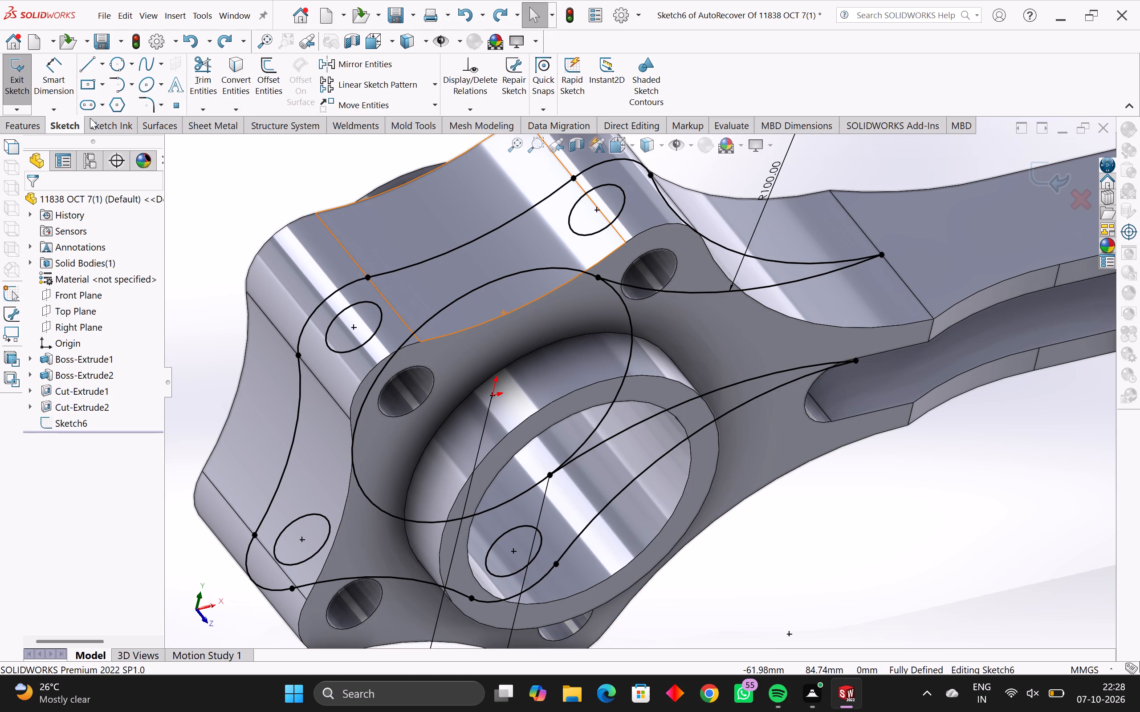
left_click(203, 65)
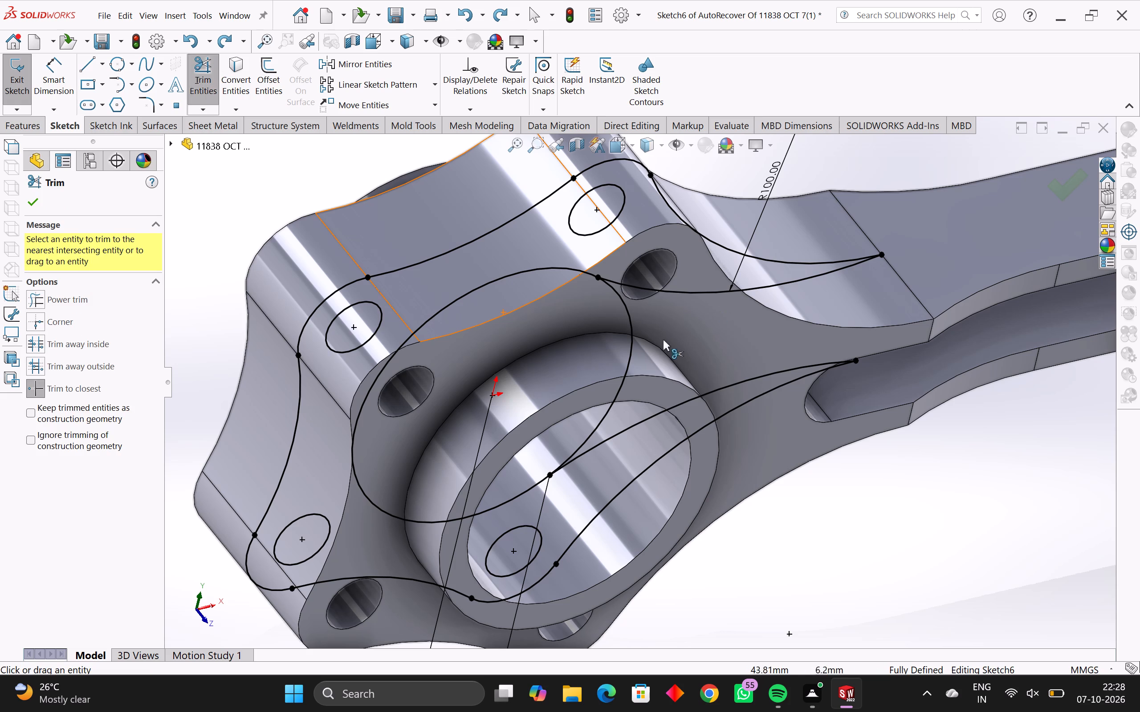
left_click(630, 334)
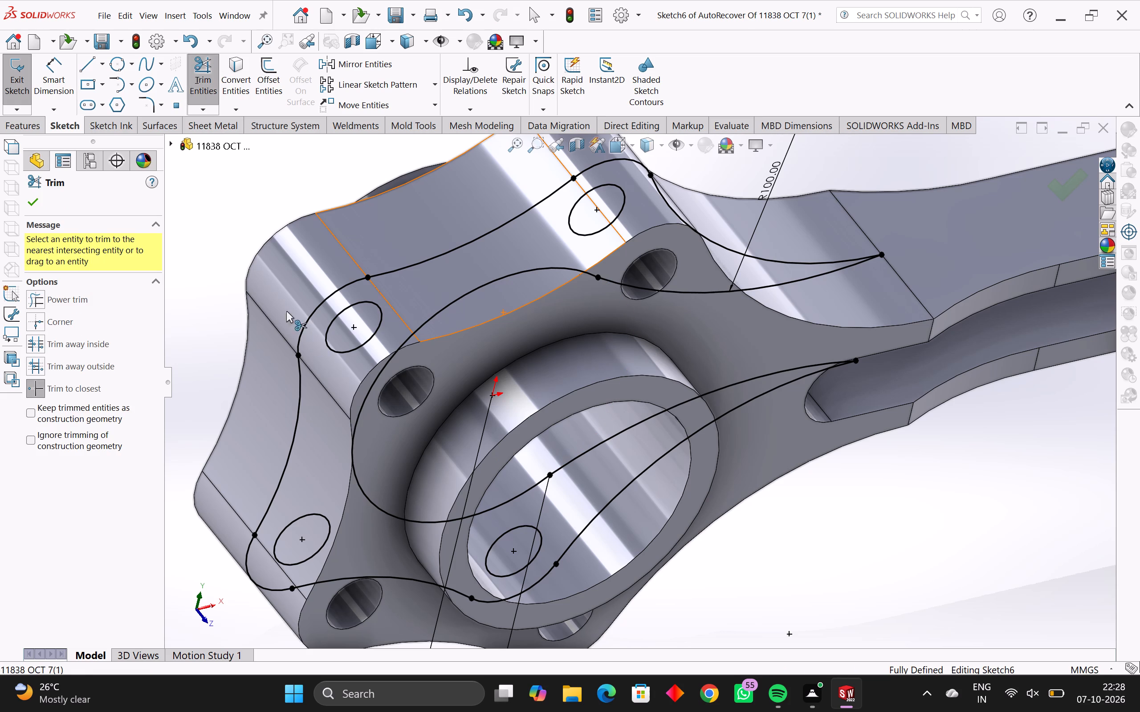
Extrude-cut the trimmed flange sketch 28 mm Mid Plane to open the gap between the flange plates around the hub.
left_click(28, 130)
left_click(210, 62)
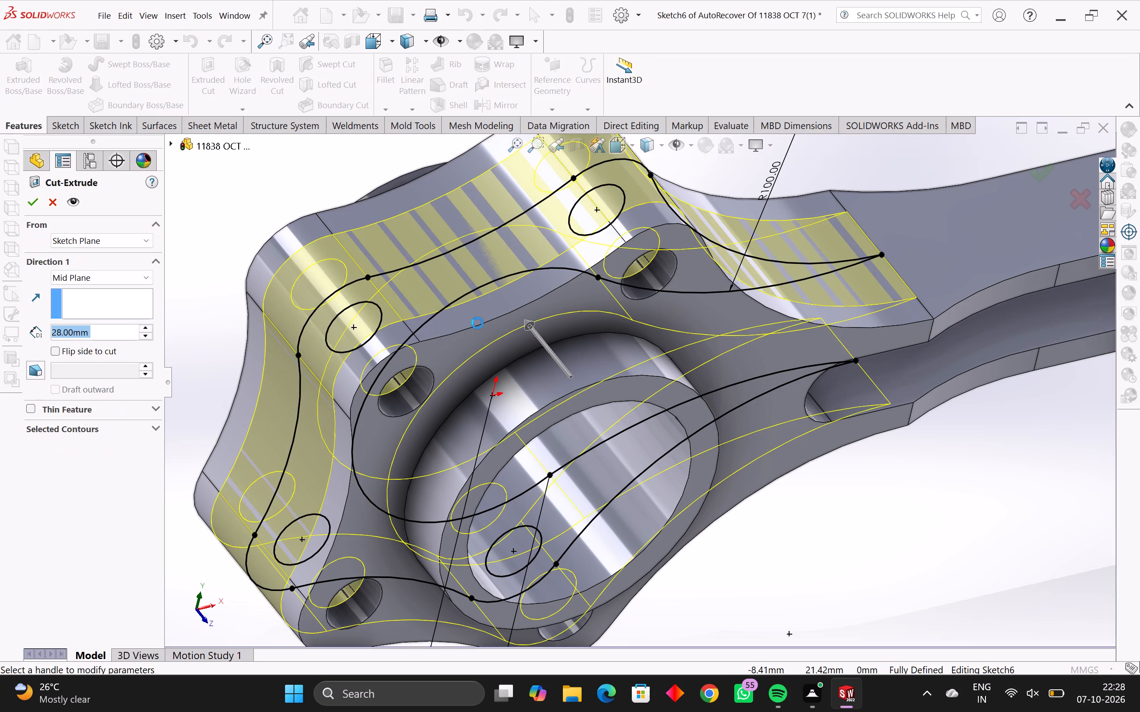
middle_click_drag(495, 357, 537, 431)
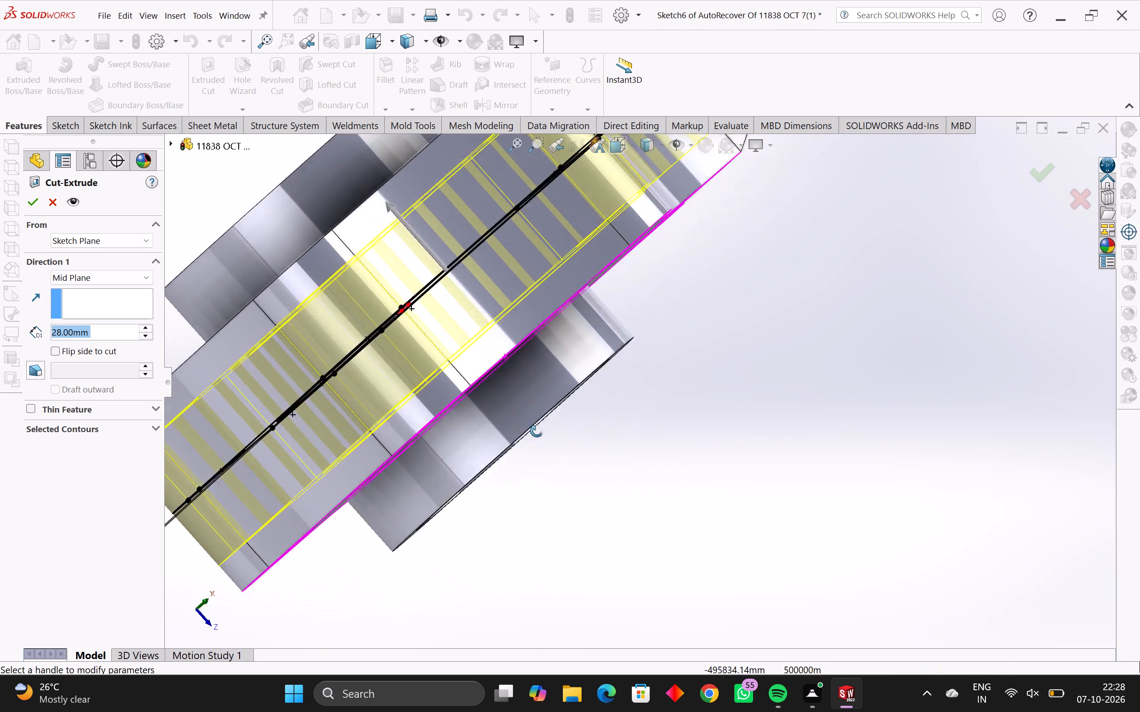
middle_click_drag(537, 431, 464, 401)
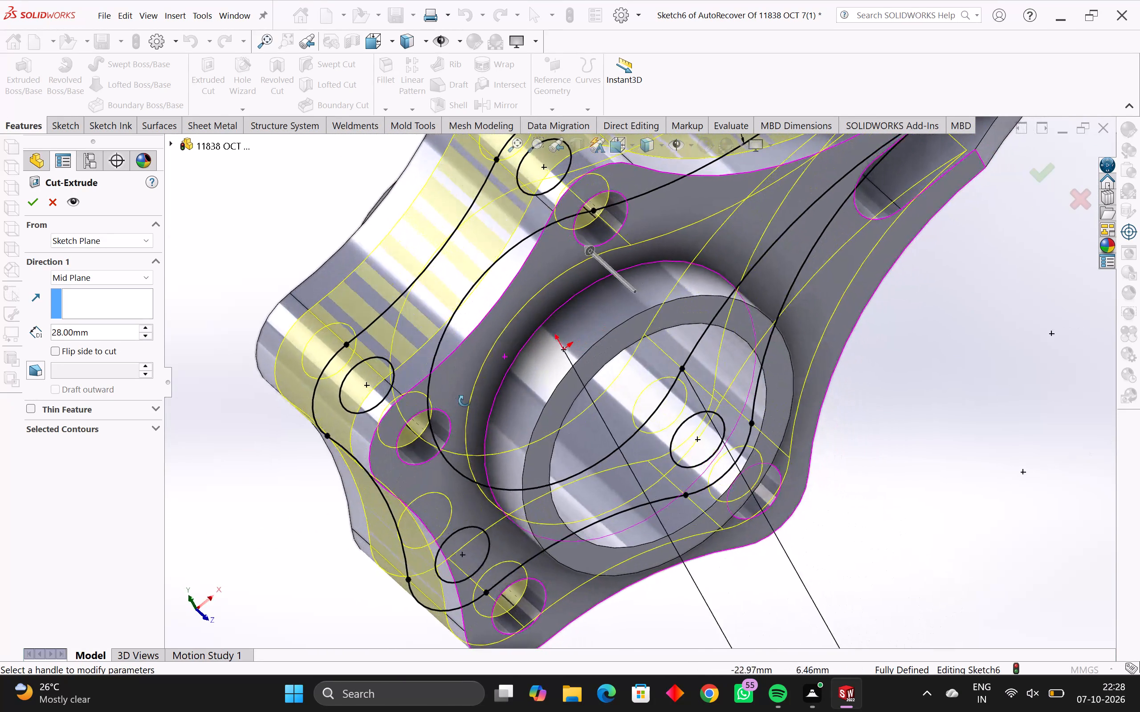
middle_click_drag(464, 401, 512, 429)
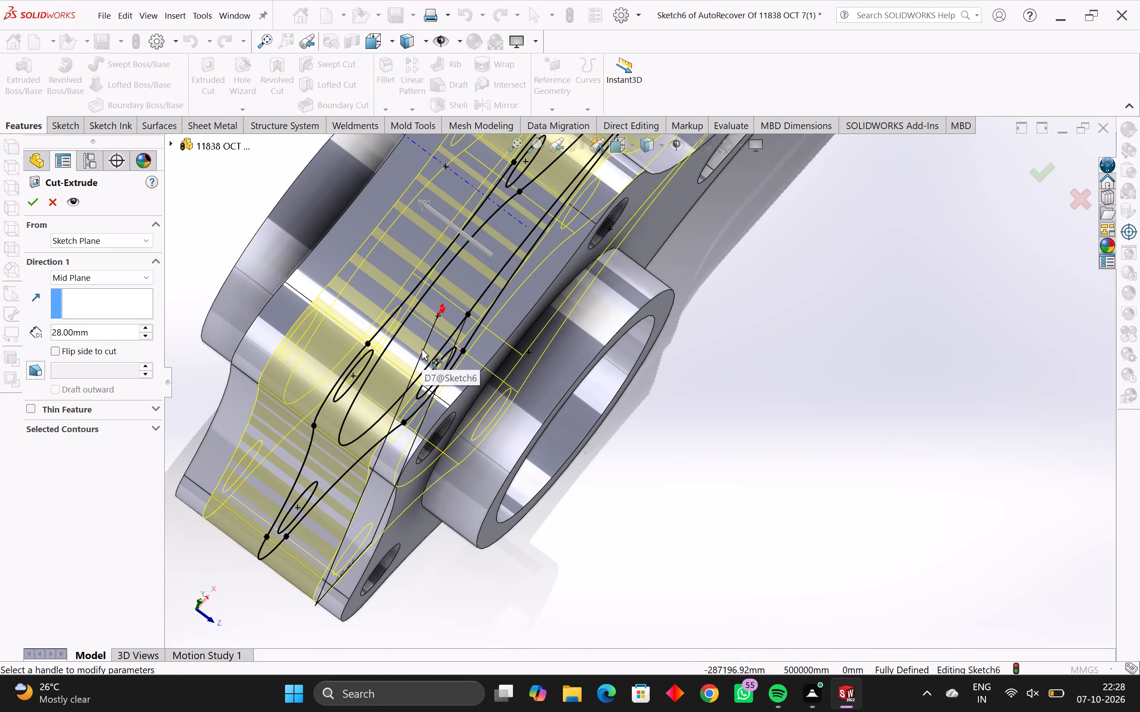
key("Return")
Examine the gap between the flange plates, the hub and the neck transition from several angles.
middle_click_drag(422, 348, 394, 388)
scroll(394, 388, "down", 2)
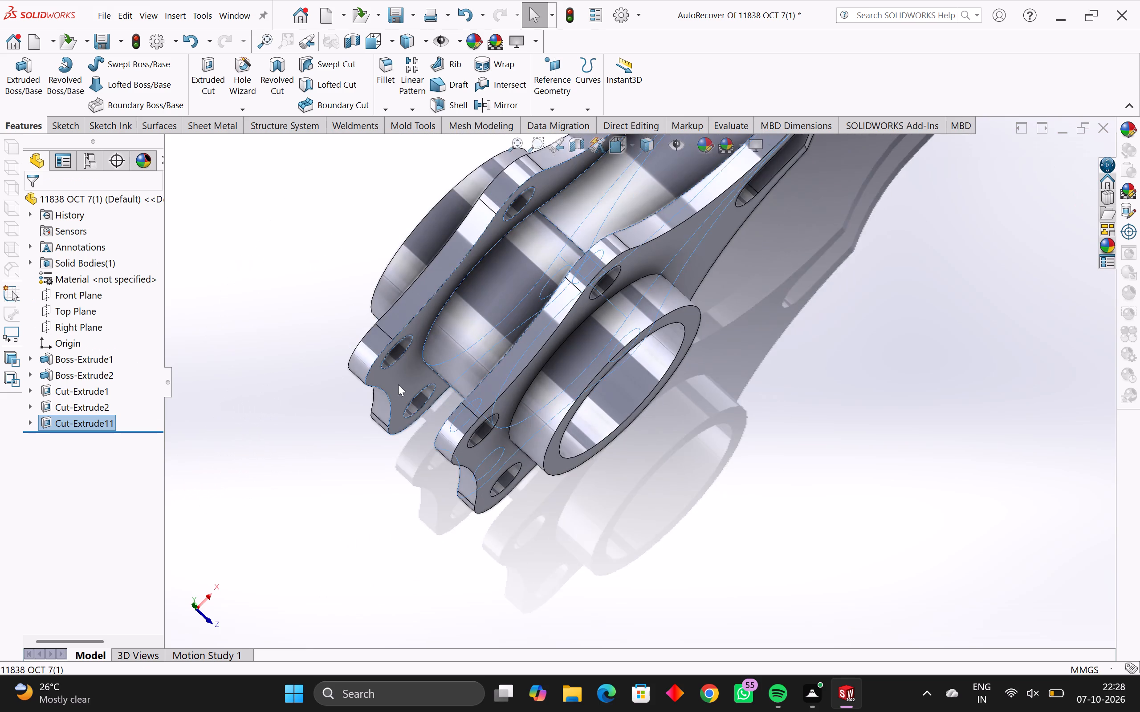
scroll(412, 373, "down", 2)
middle_click_drag(413, 372, 400, 254)
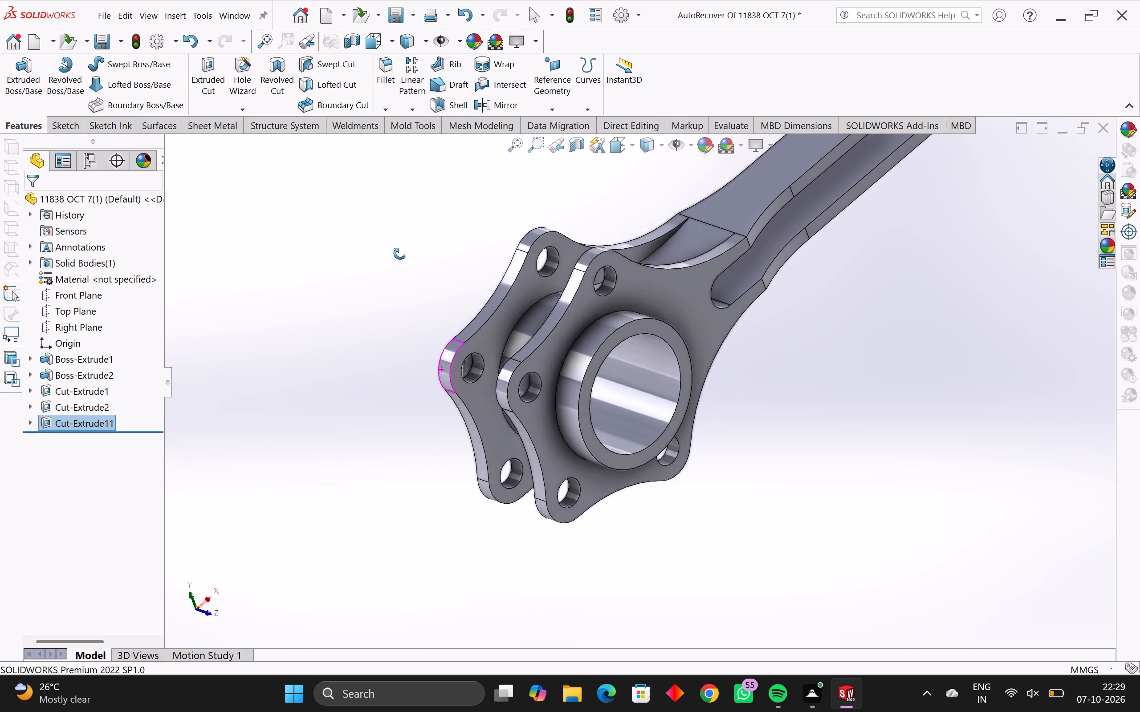
middle_click_drag(400, 254, 574, 315)
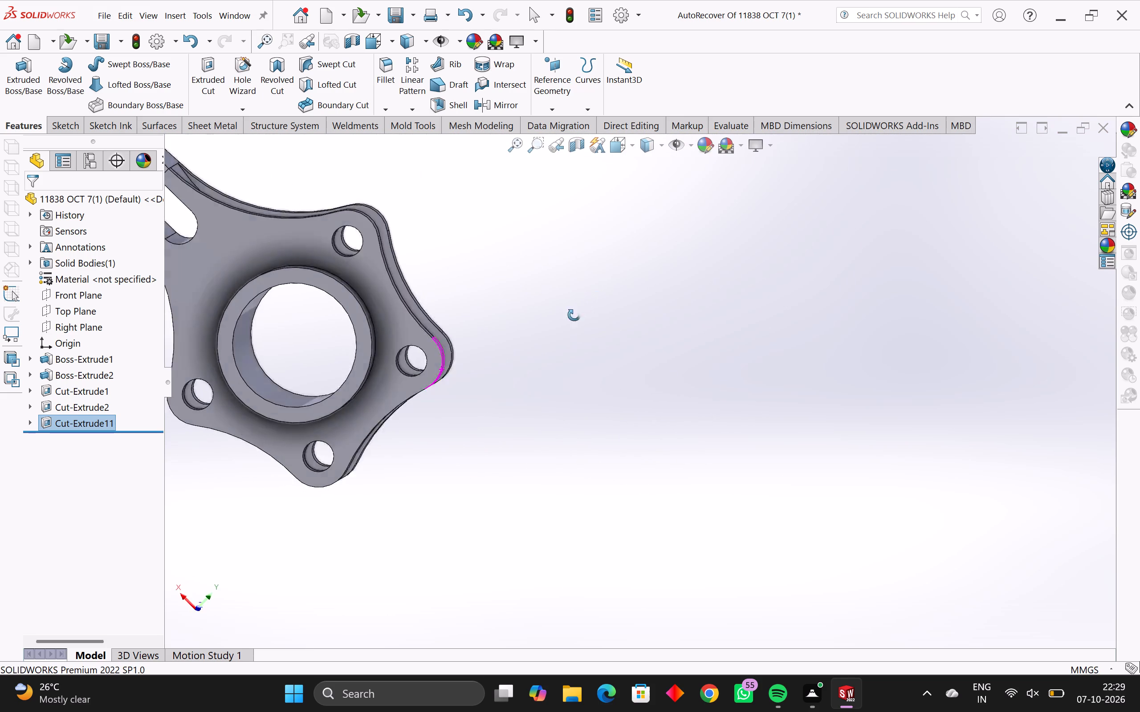
middle_click_drag(574, 315, 265, 427)
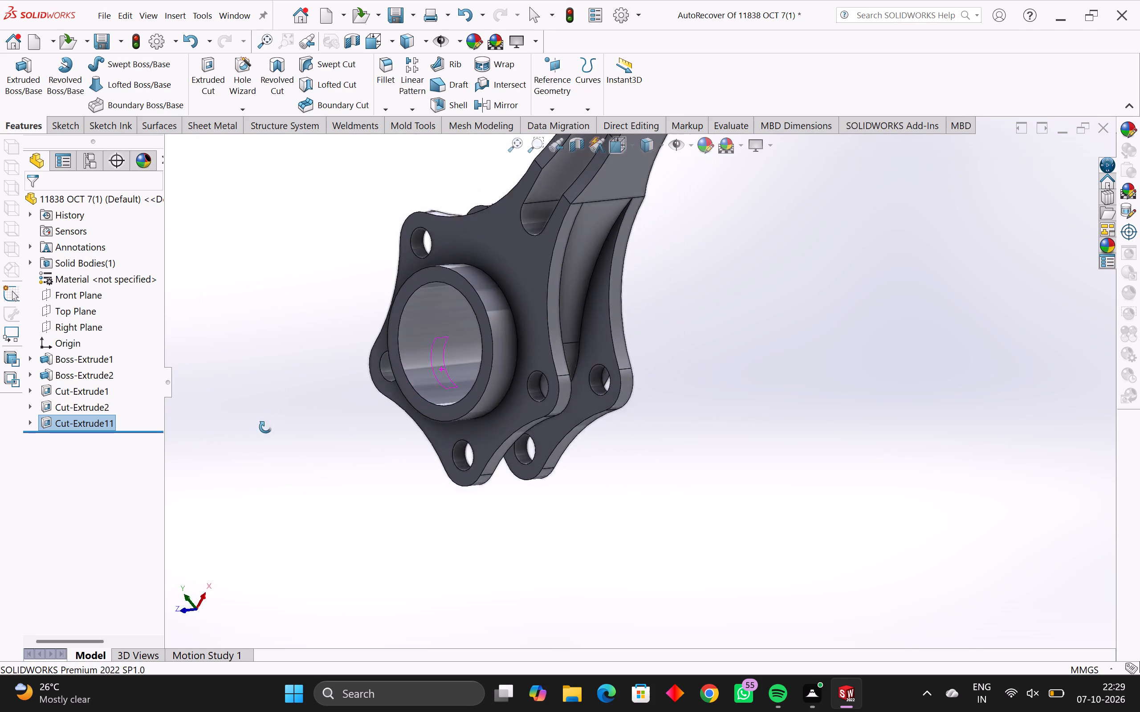
middle_click_drag(265, 427, 266, 442)
scroll(523, 255, "down", 2)
middle_click_drag(562, 259, 645, 396)
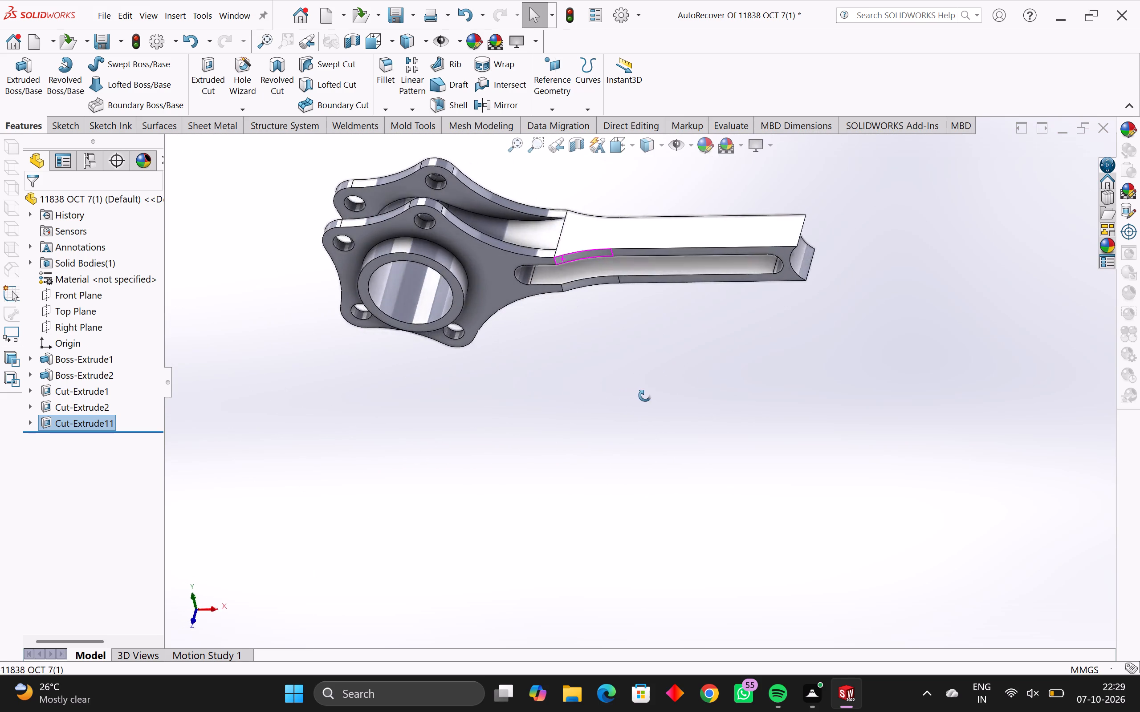
middle_click_drag(645, 396, 661, 502)
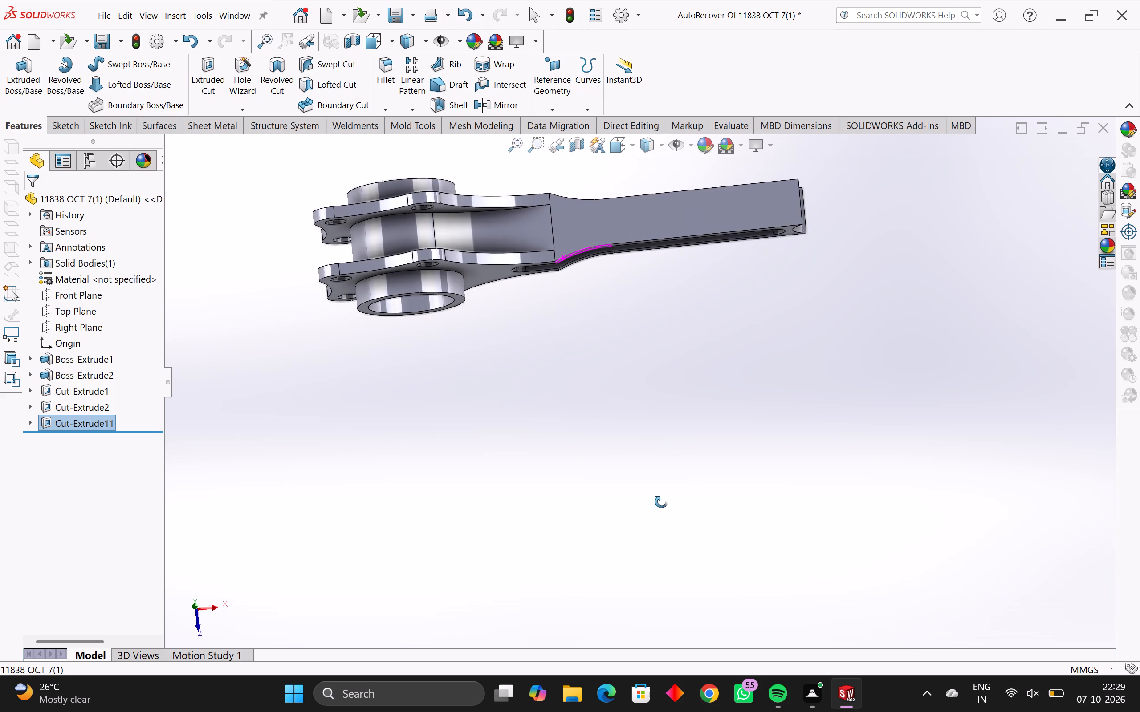
middle_click_drag(661, 502, 648, 372)
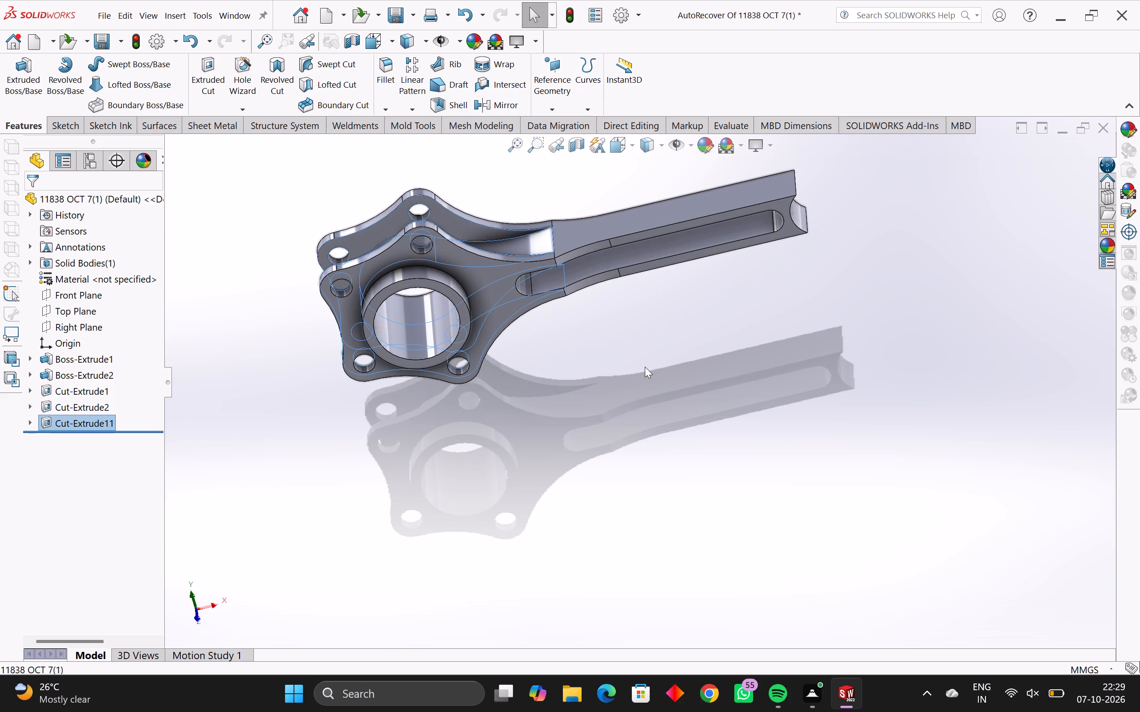
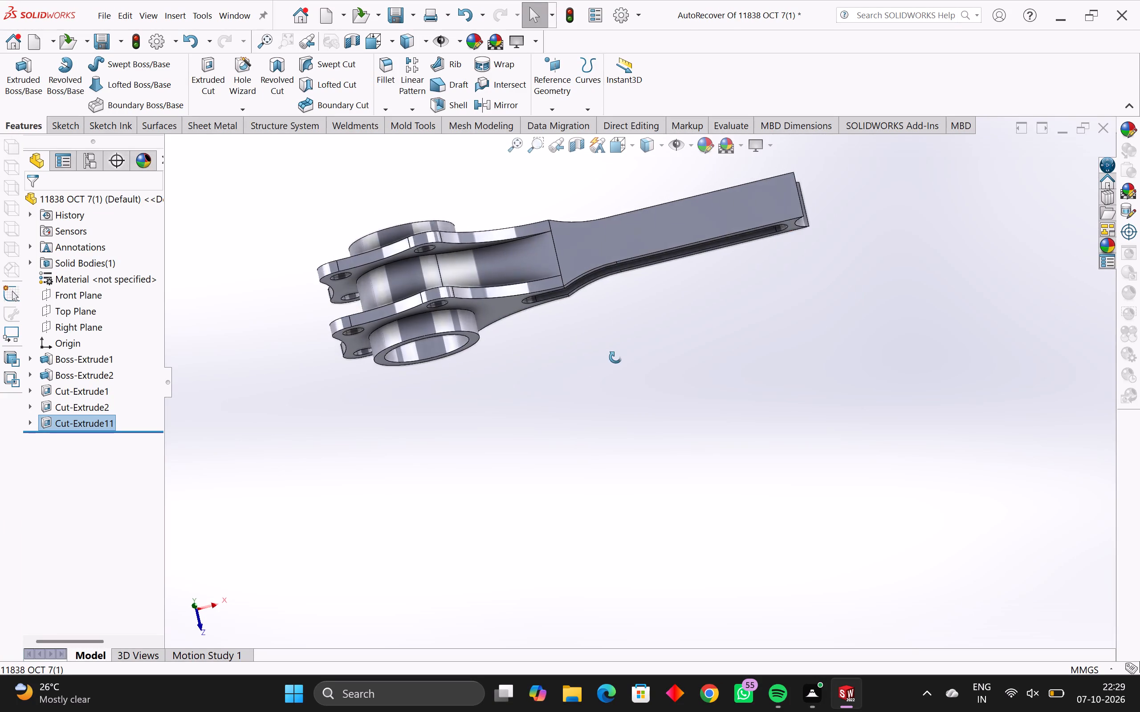
Inspect the part with the gap cut from several angles, covering the flange plates, the hub bore and the neck transition into the slotted arm.
middle_click_drag(615, 357, 610, 565)
middle_click_drag(593, 219, 602, 228)
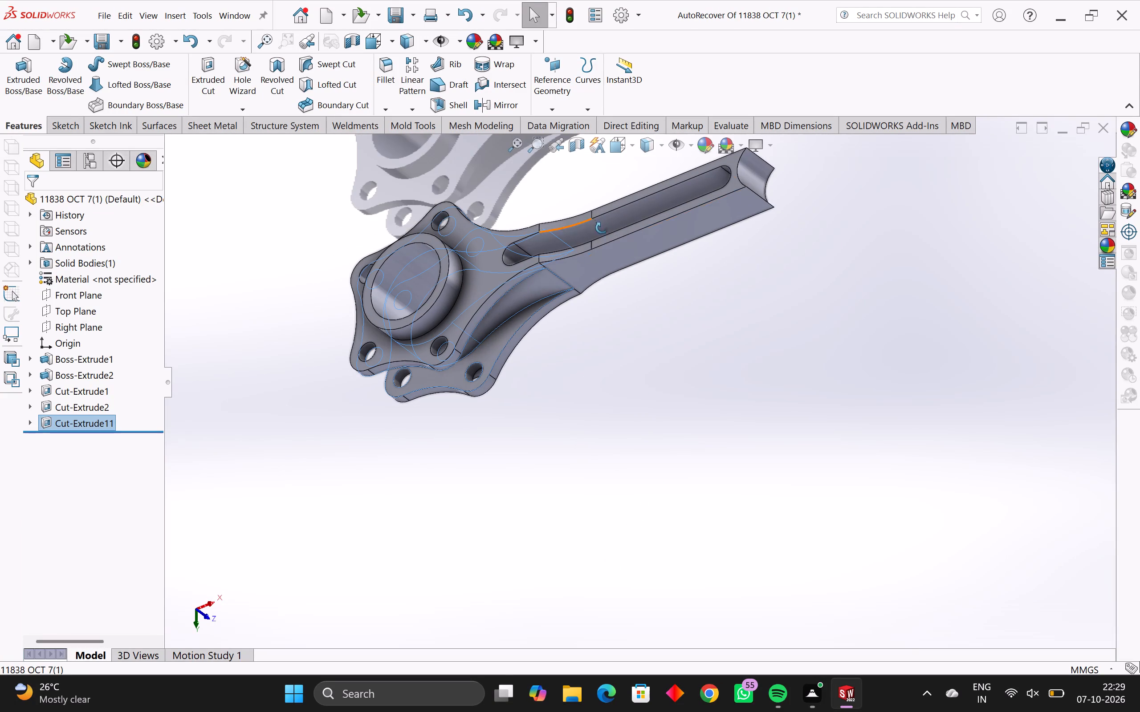
middle_click_drag(602, 228, 604, 389)
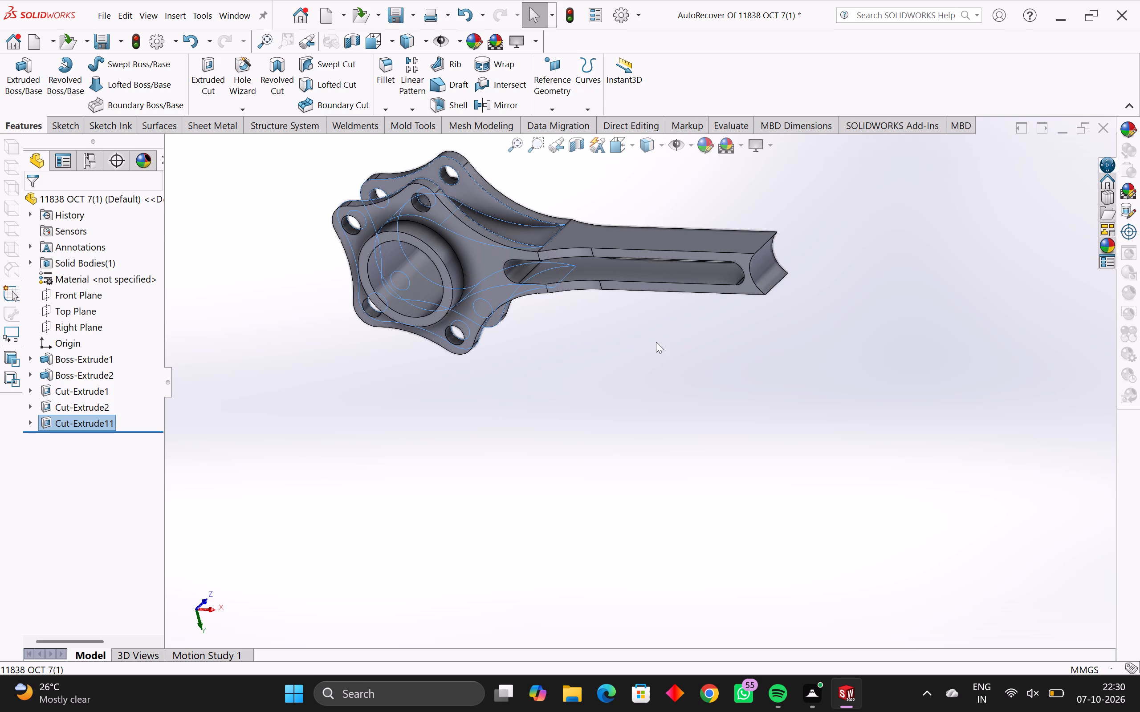
scroll(636, 304, "down", 2)
scroll(636, 302, "up", 1)
middle_click_drag(636, 302, 721, 280)
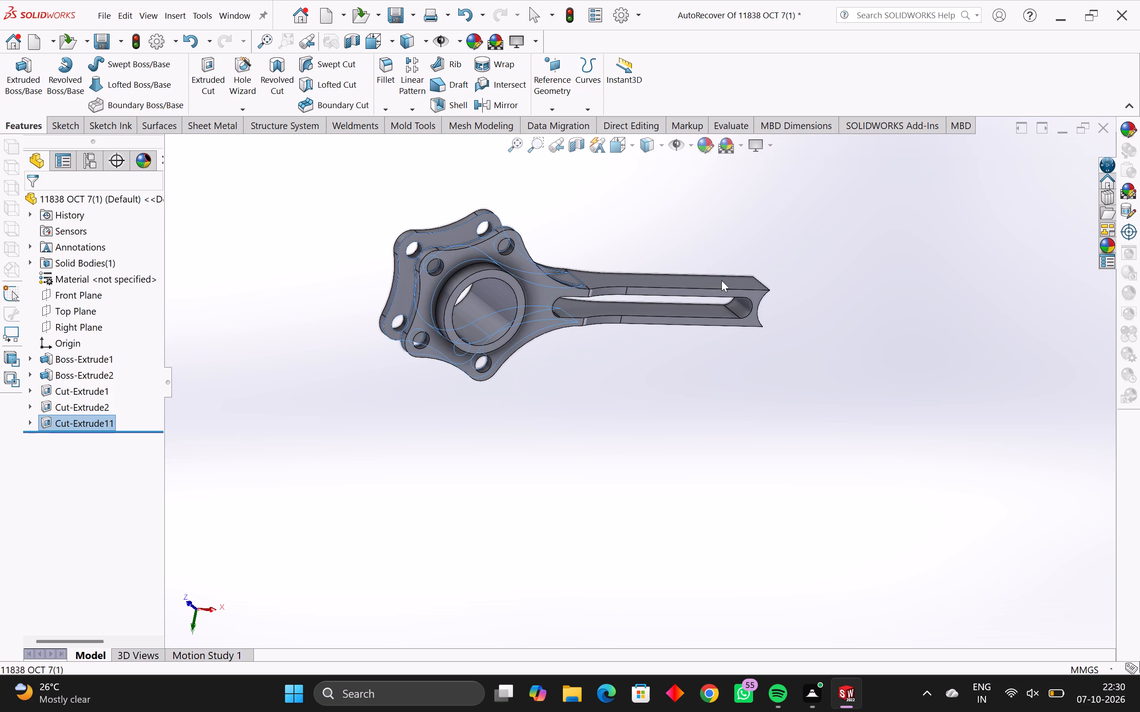
key("Escape")
key("Escape")
key("Escape")
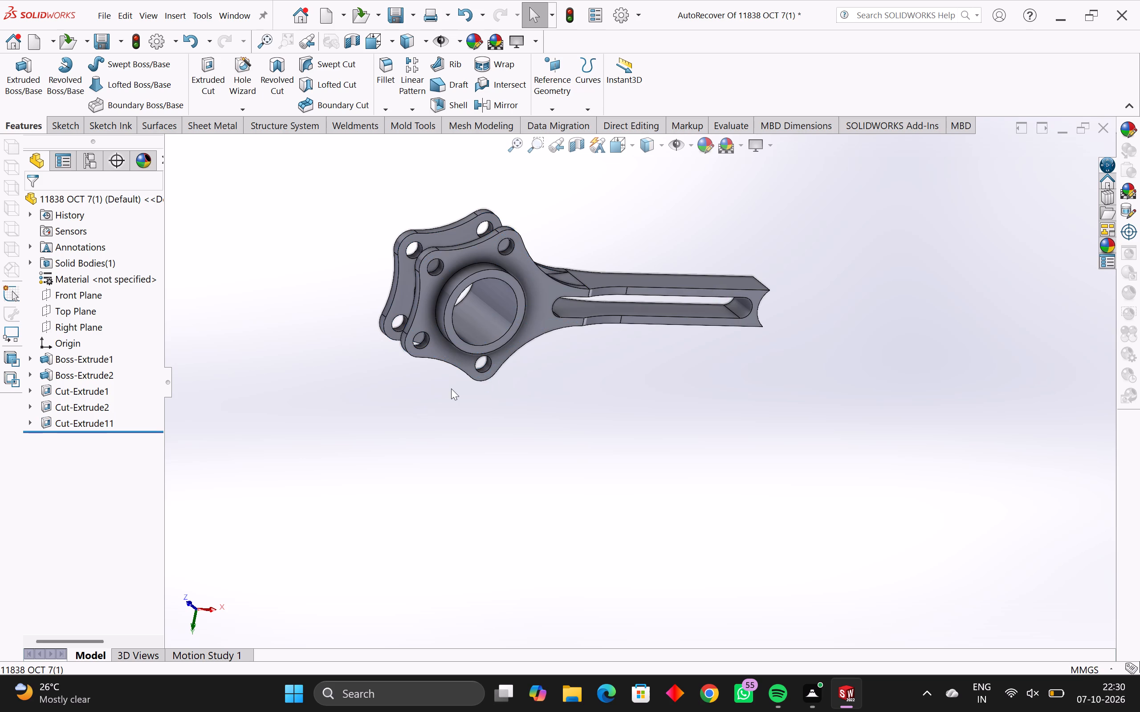
key("Escape")
middle_click_drag(503, 369, 503, 420)
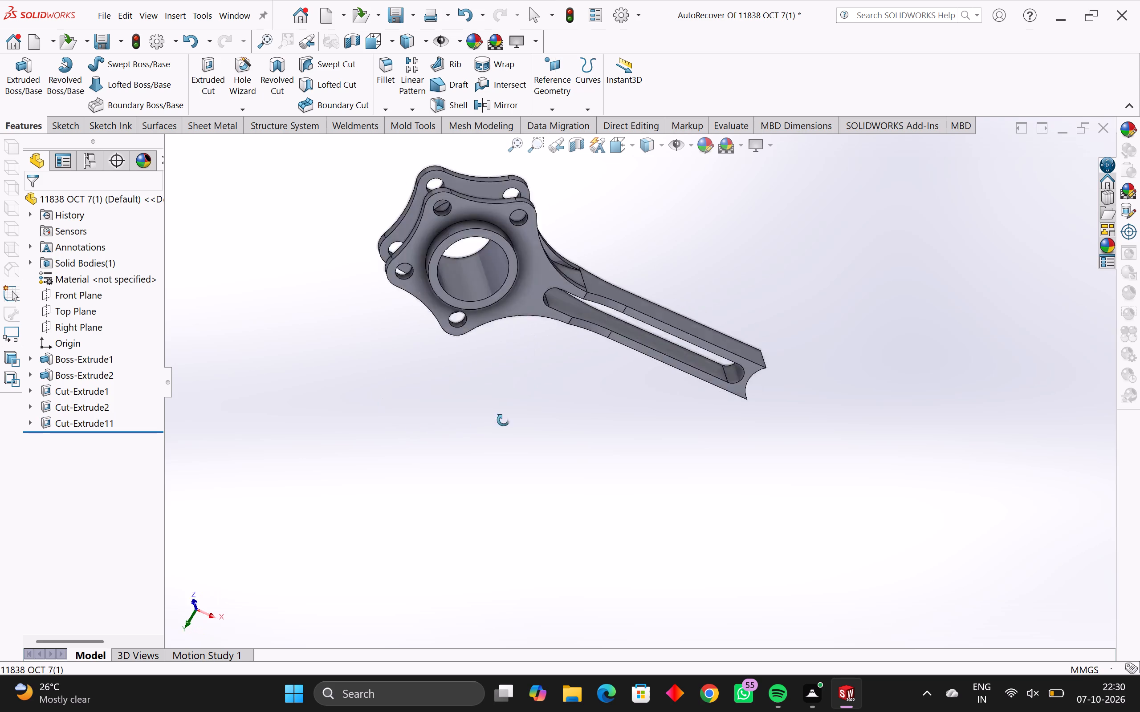
middle_click_drag(503, 420, 481, 541)
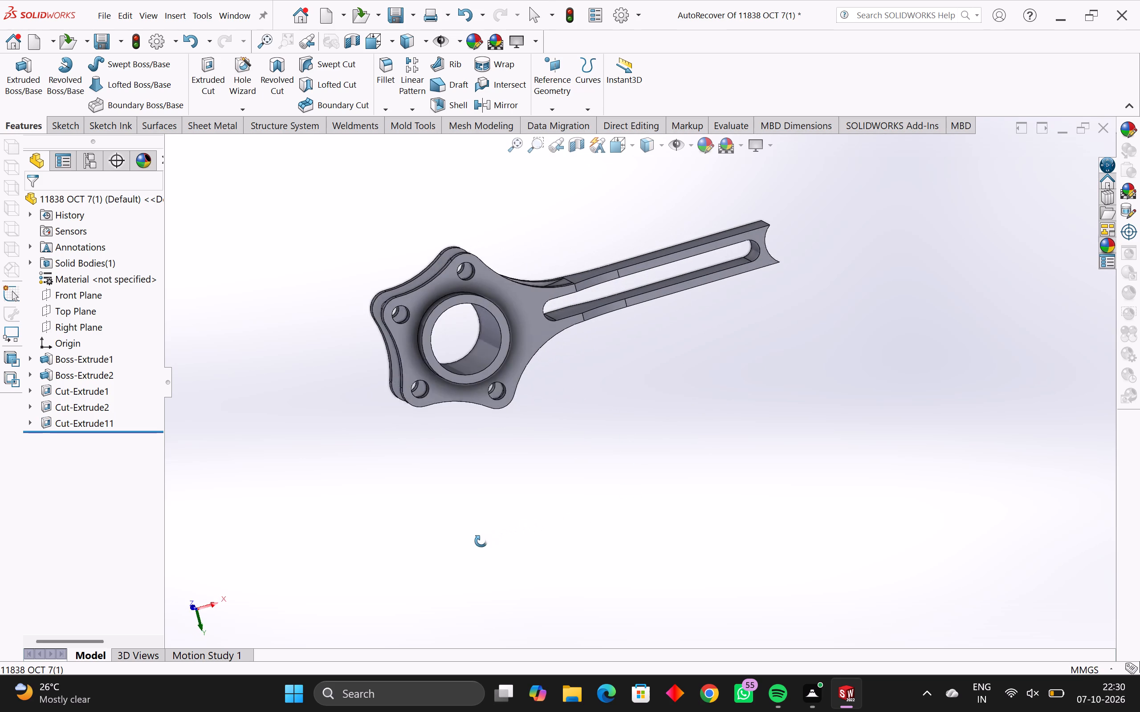
middle_click_drag(481, 541, 480, 542)
middle_click_drag(561, 283, 538, 476)
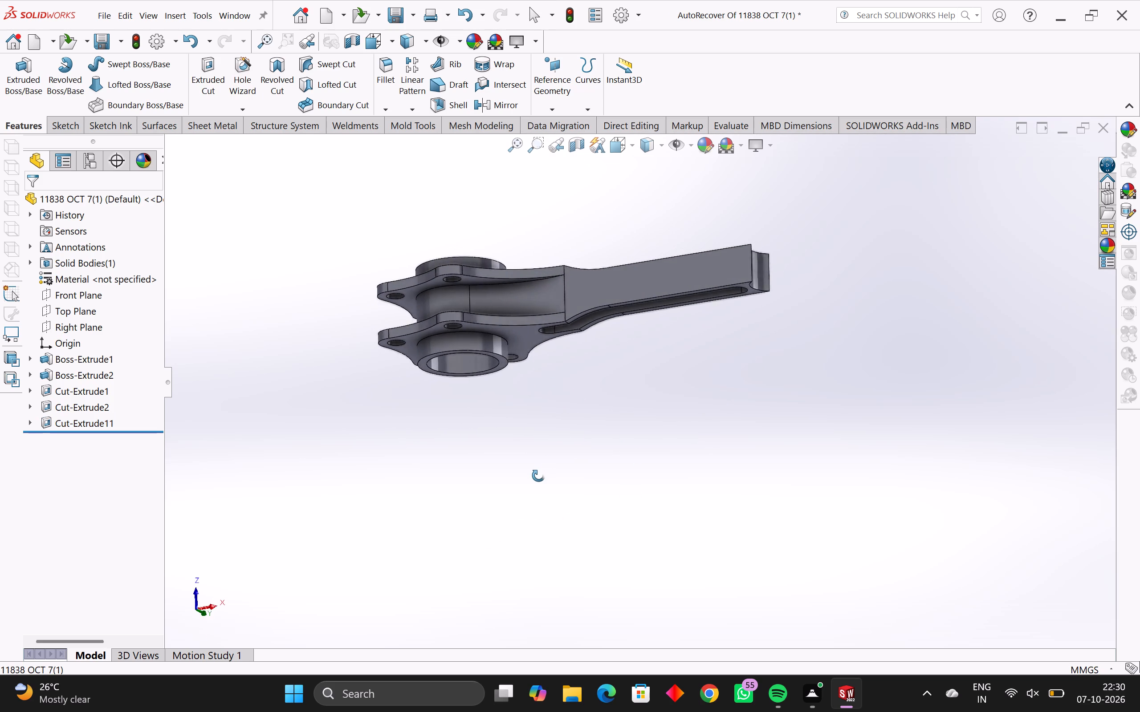
middle_click_drag(538, 476, 608, 432)
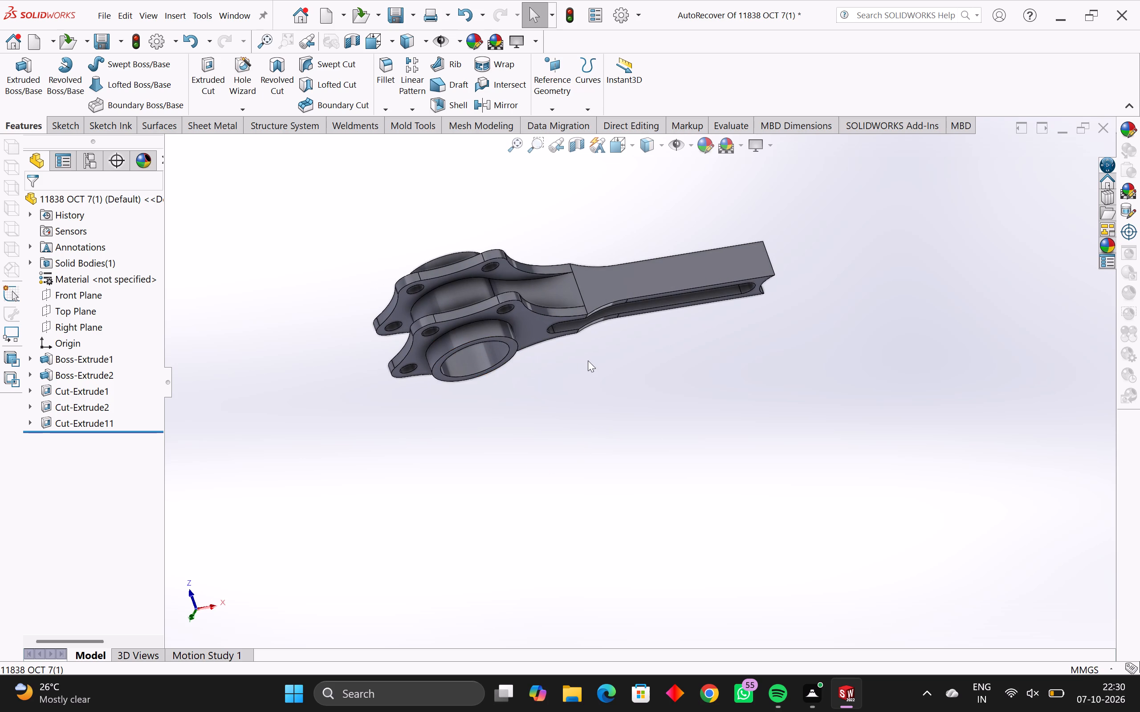
middle_click_drag(588, 360, 528, 297)
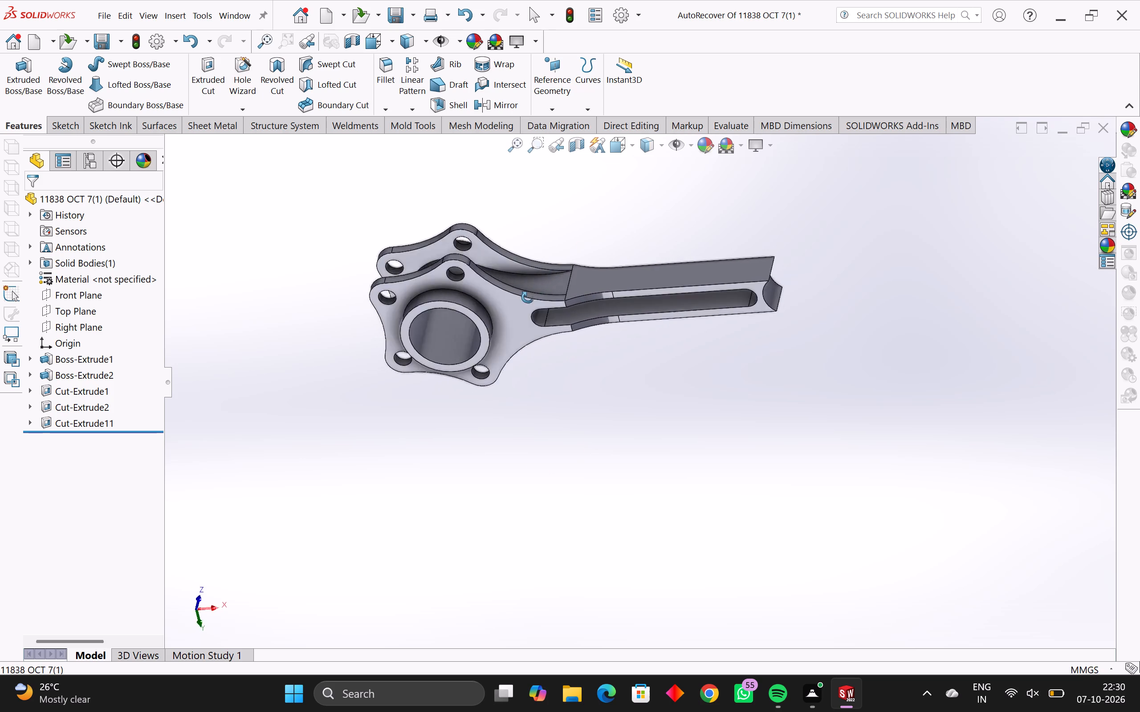
middle_click_drag(528, 297, 529, 266)
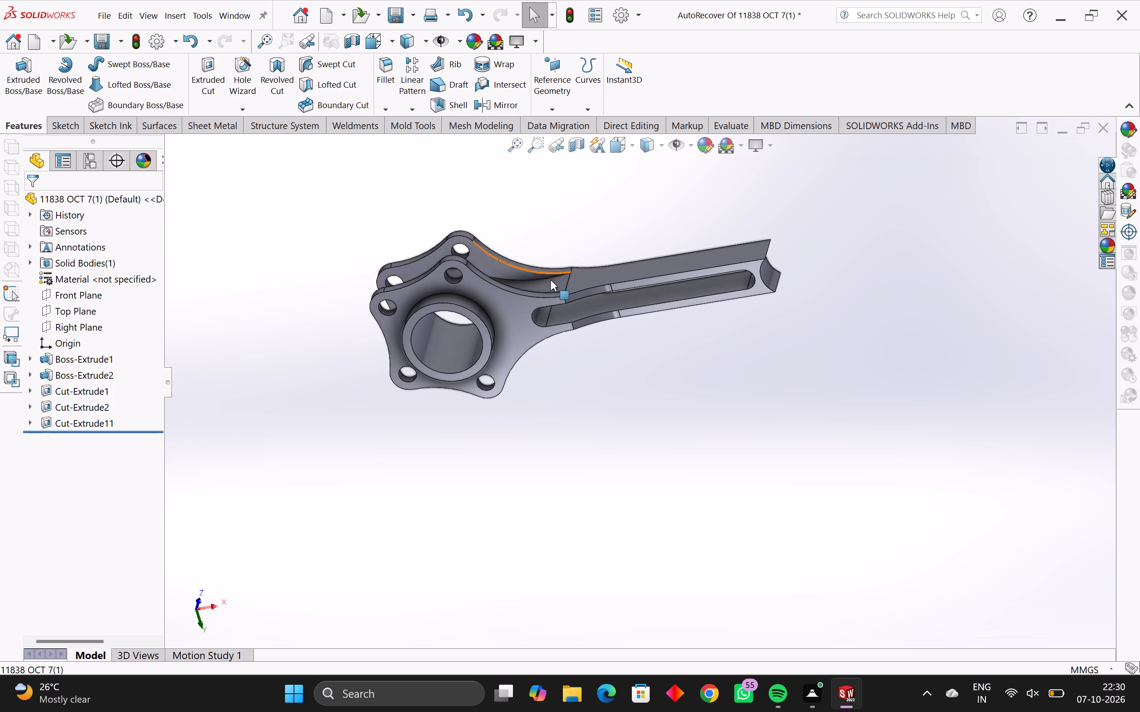
scroll(566, 286, "up", 7)
scroll(566, 286, "down", 3)
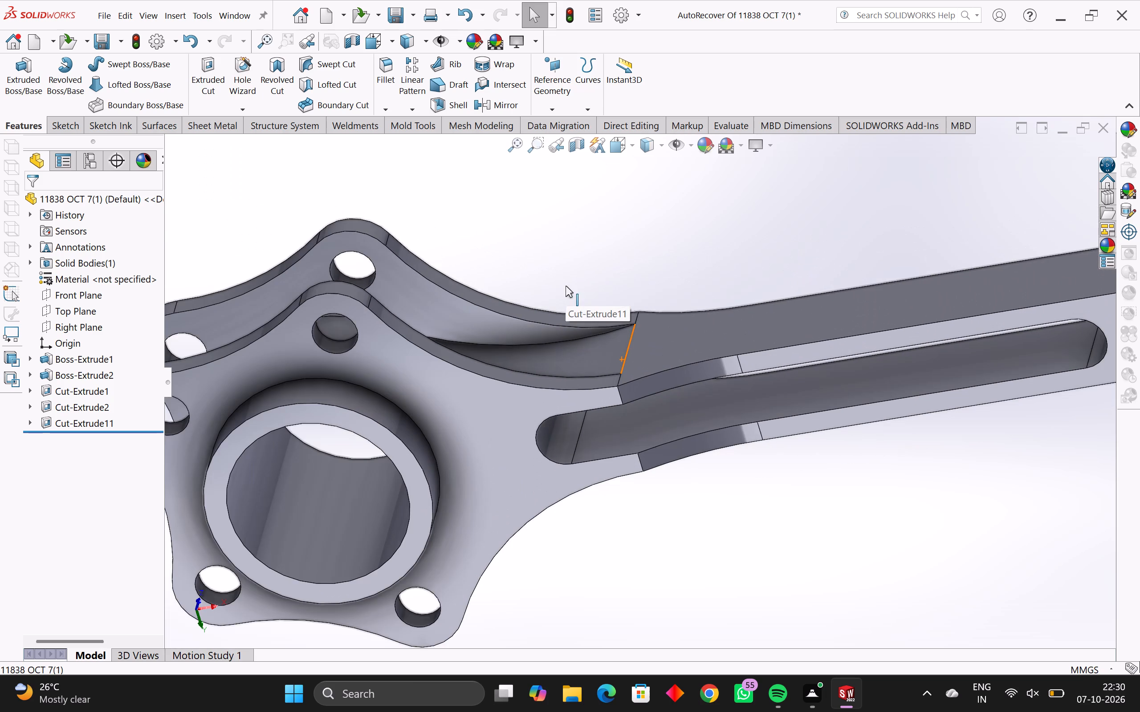
middle_click_drag(687, 315, 694, 292)
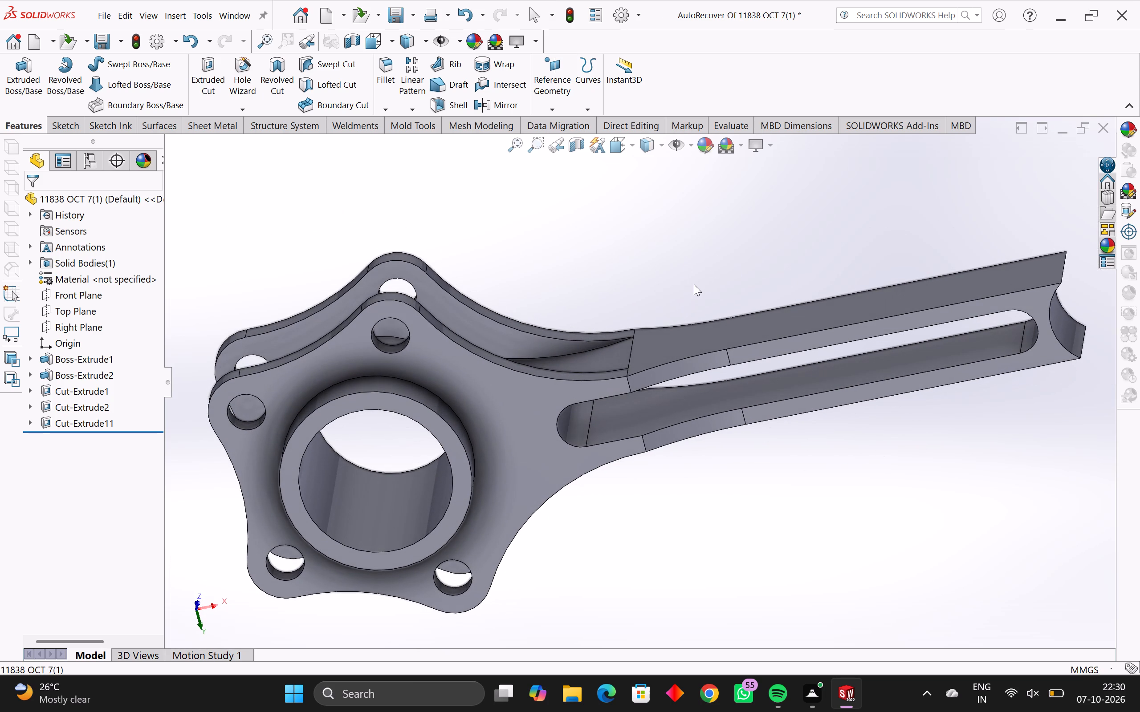
key("Escape")
key("Escape")
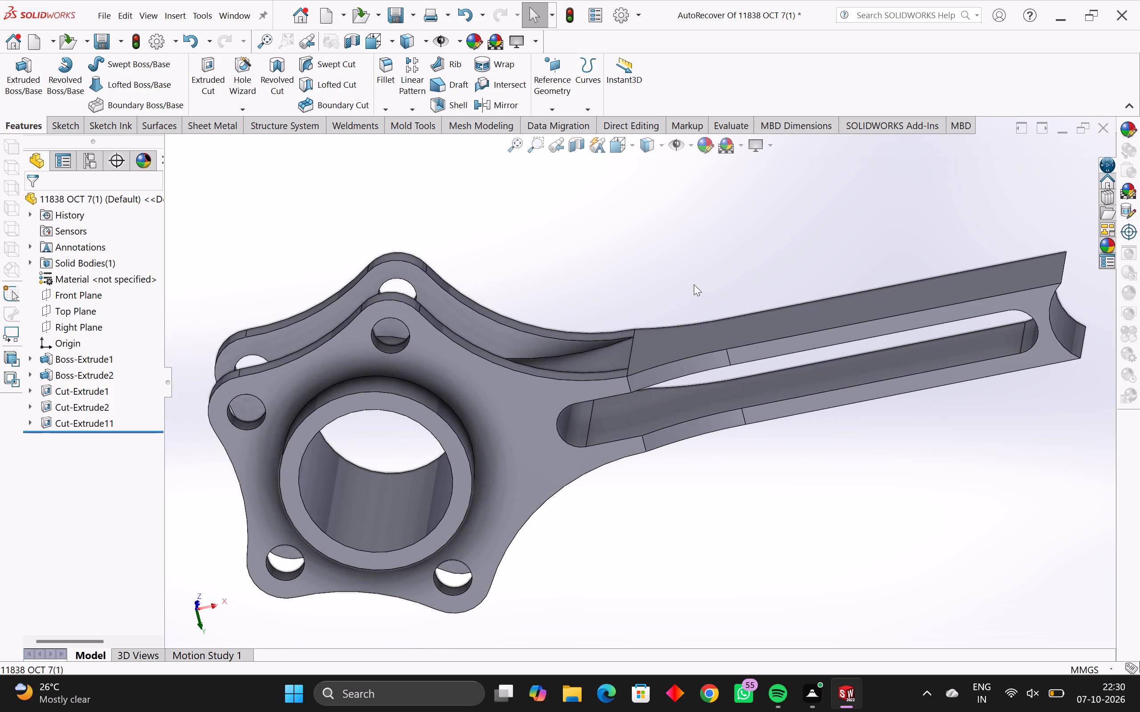
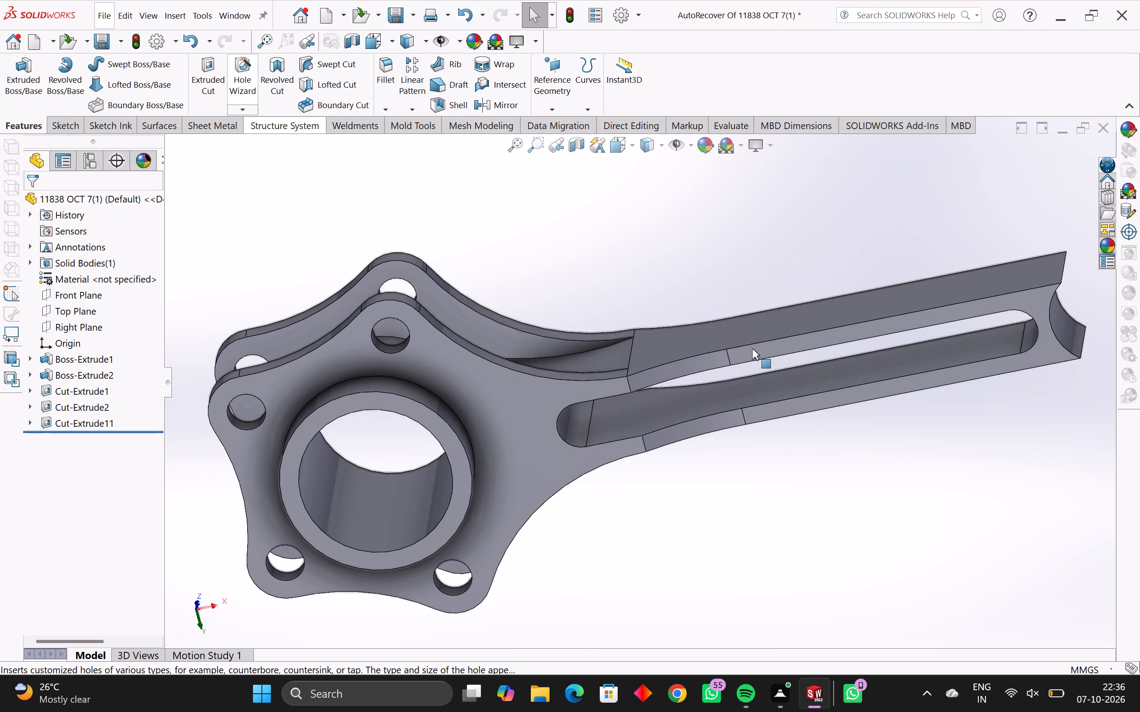
Examine the slotted arm and its concave end from several angles, including the slot walls and the neck transition.
middle_click_drag(721, 413, 715, 433)
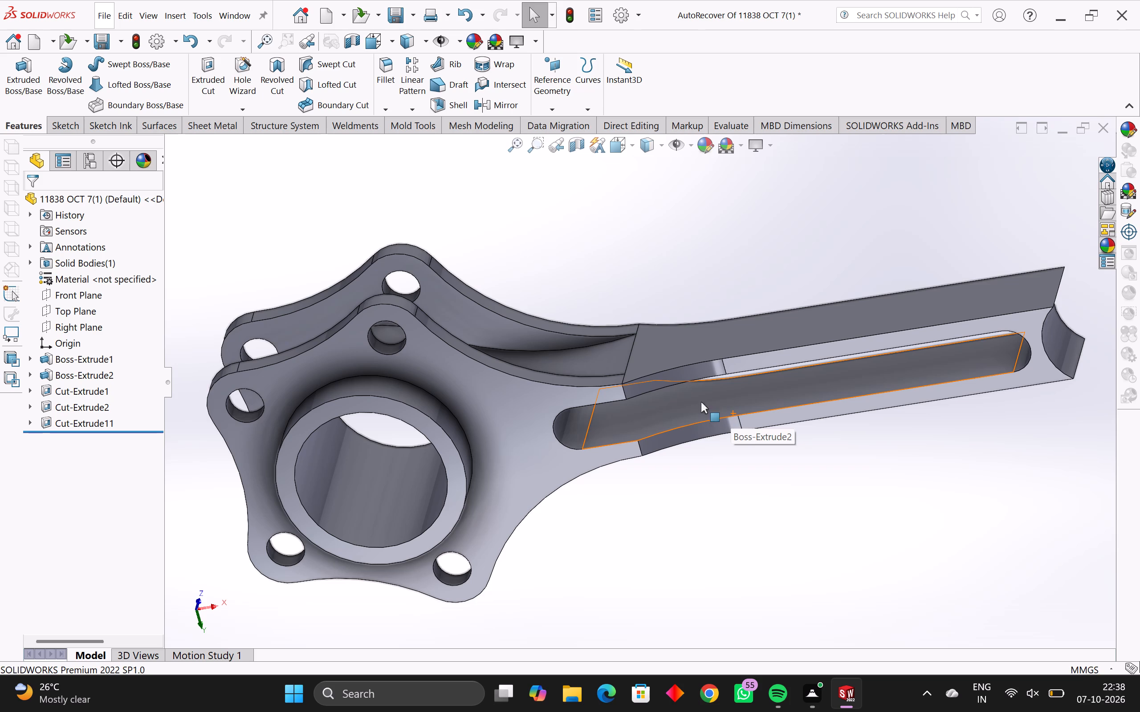
middle_click_drag(924, 283, 905, 292)
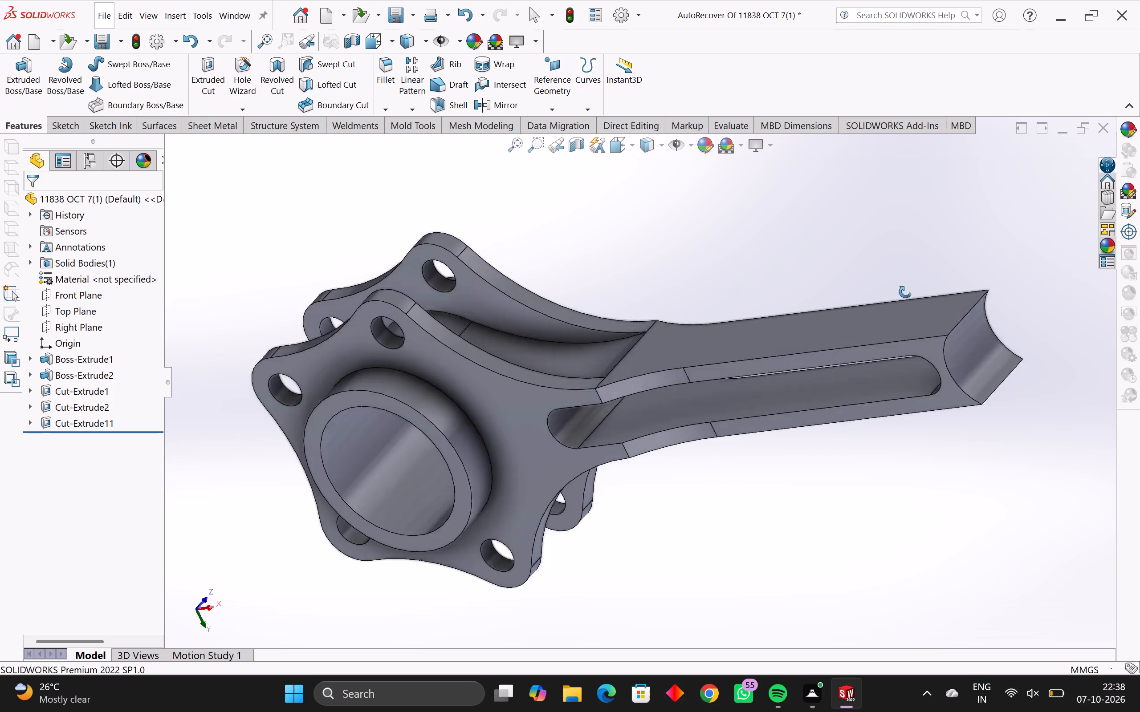
middle_click_drag(905, 292, 931, 284)
scroll(931, 284, "down", 2)
scroll(980, 356, "up", 3)
middle_click_drag(892, 390, 865, 339)
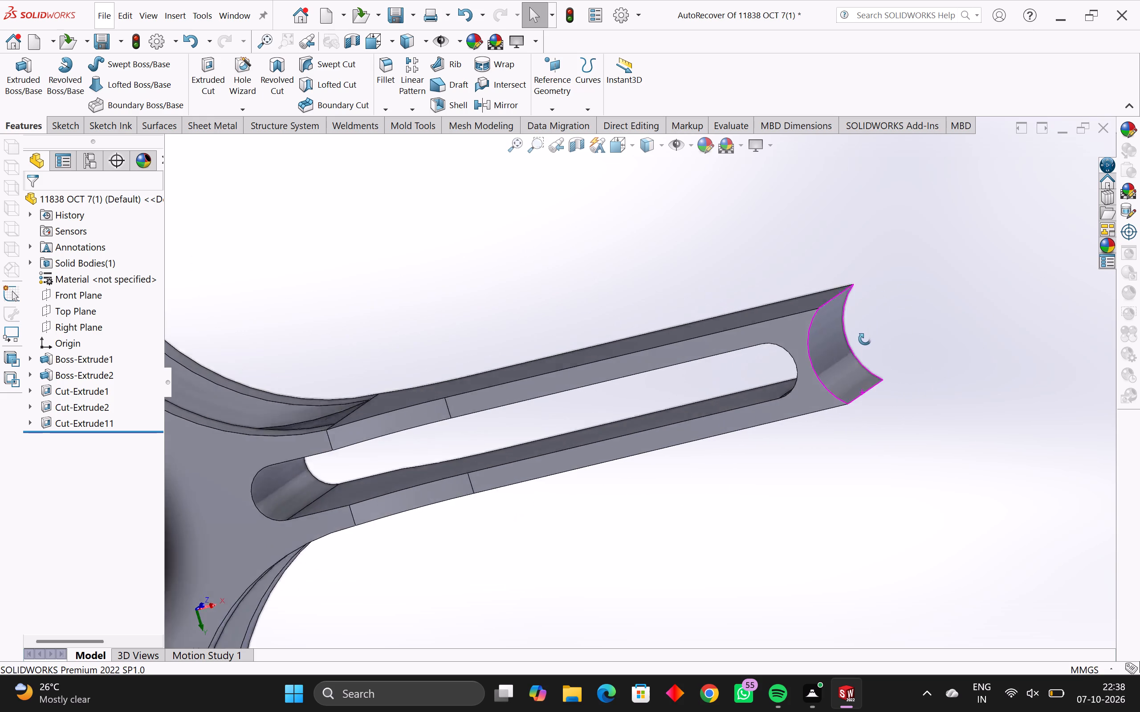
middle_click_drag(865, 339, 889, 328)
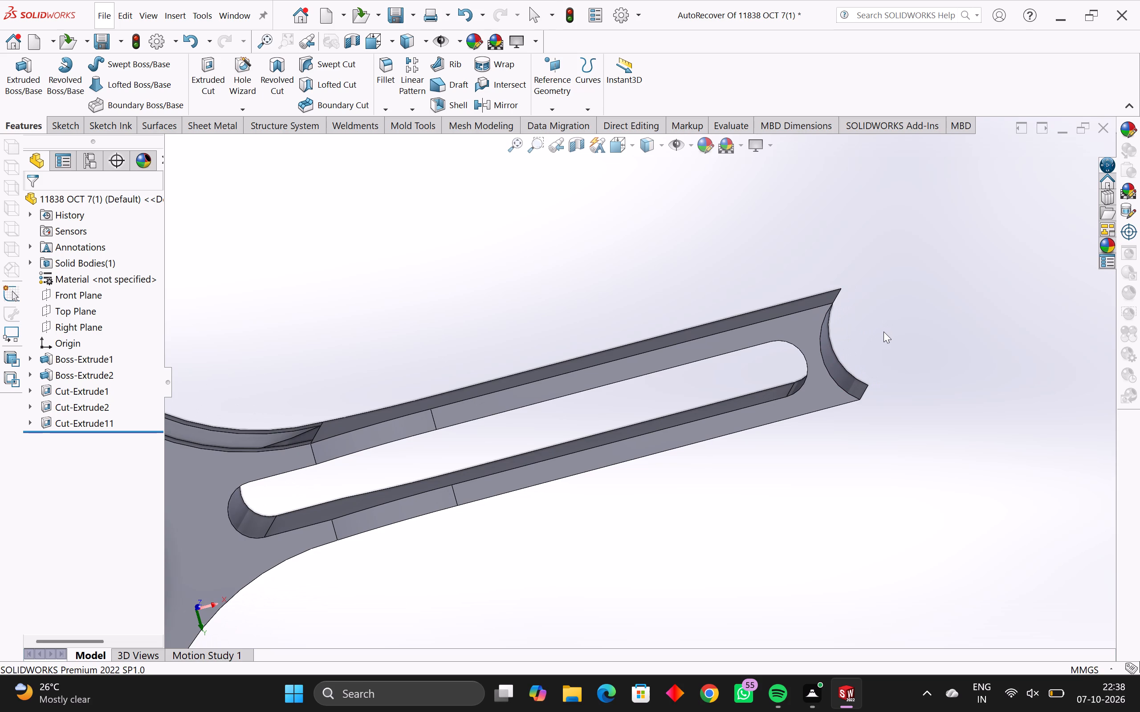
middle_click(883, 330)
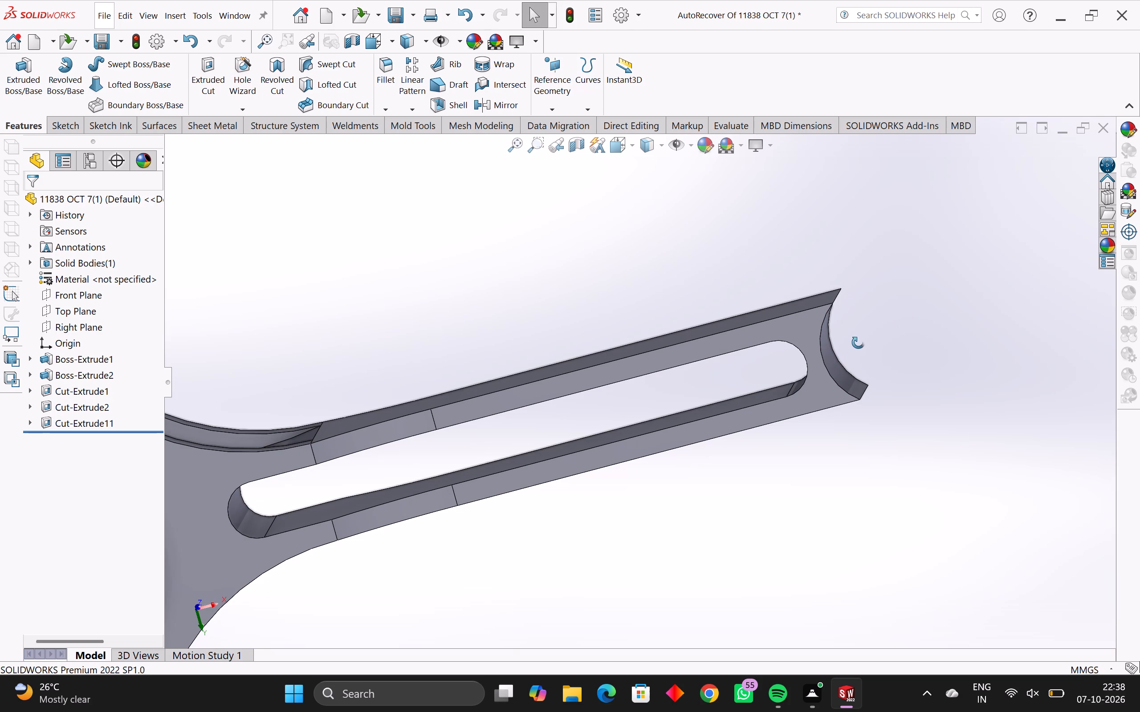
scroll(861, 350, "down", 3)
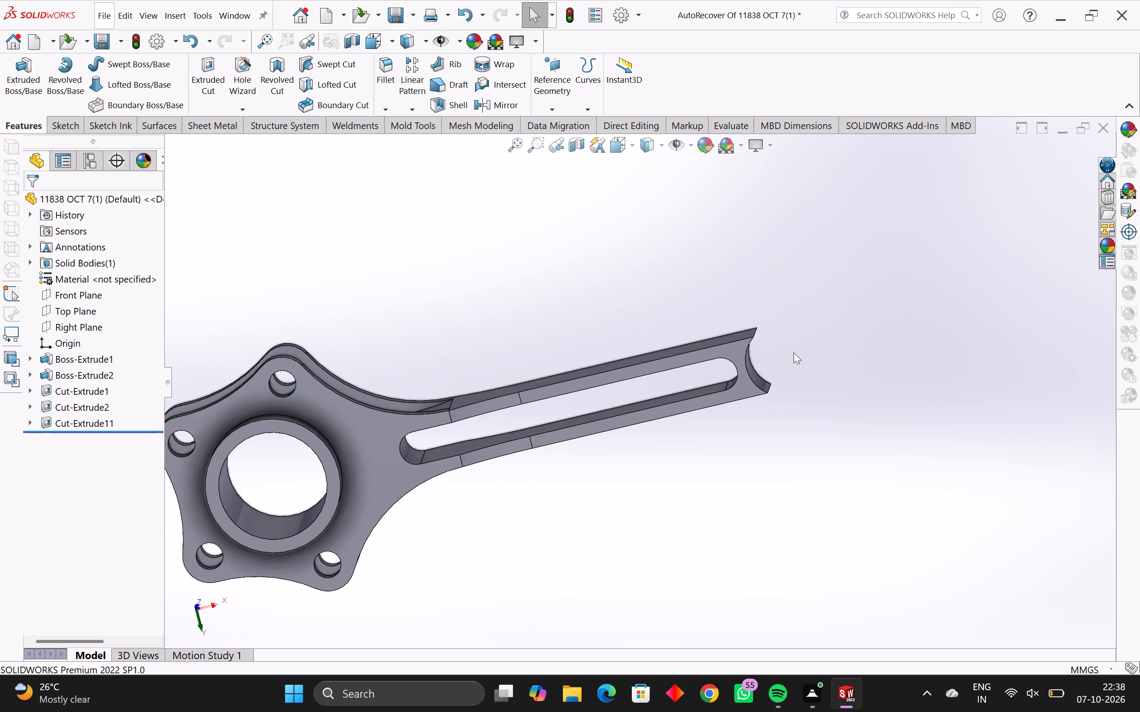
middle_click_drag(793, 352, 800, 328)
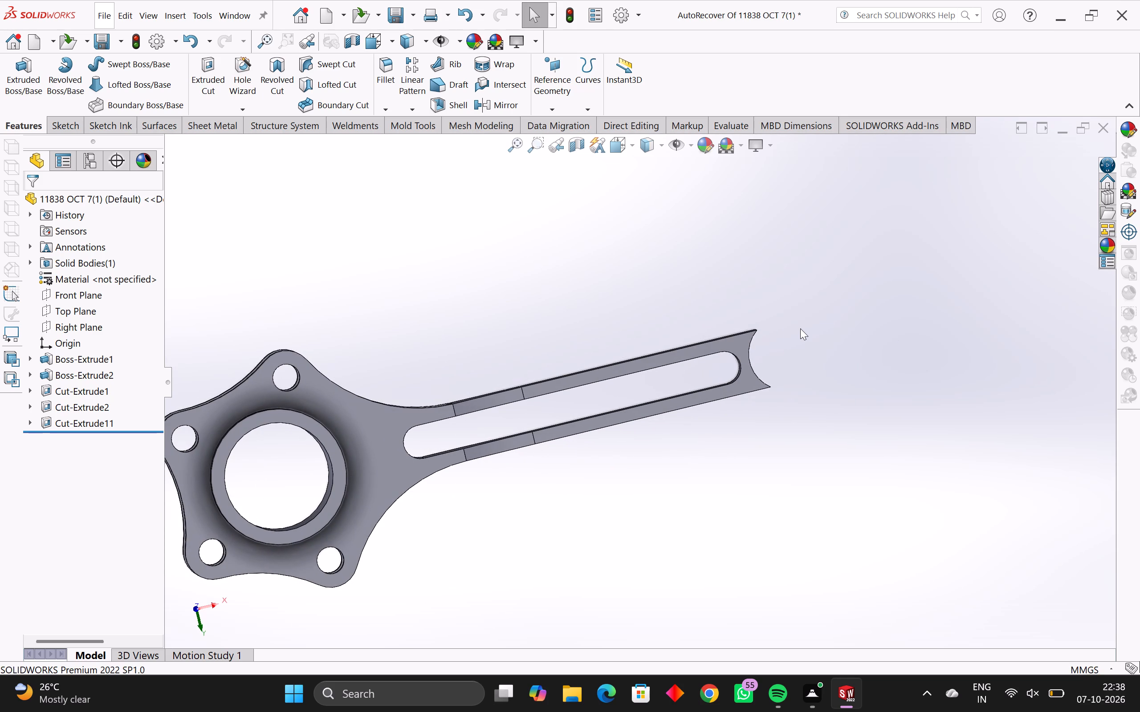
middle_click_drag(791, 361, 804, 376)
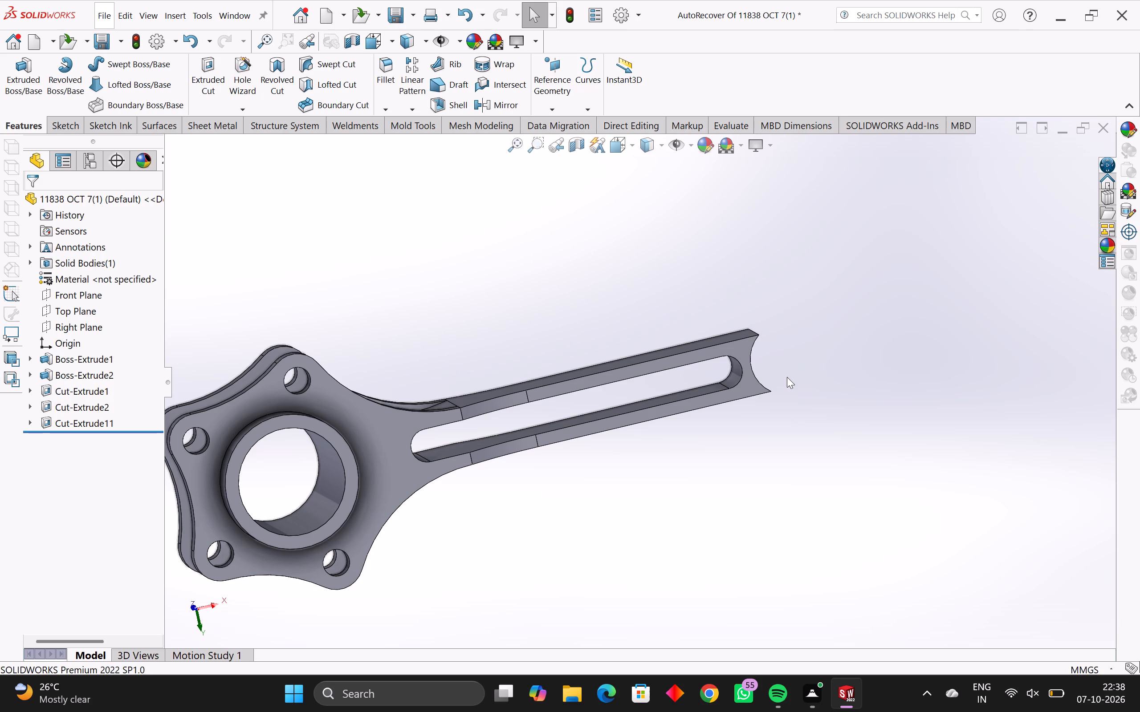
scroll(786, 364, "up", 2)
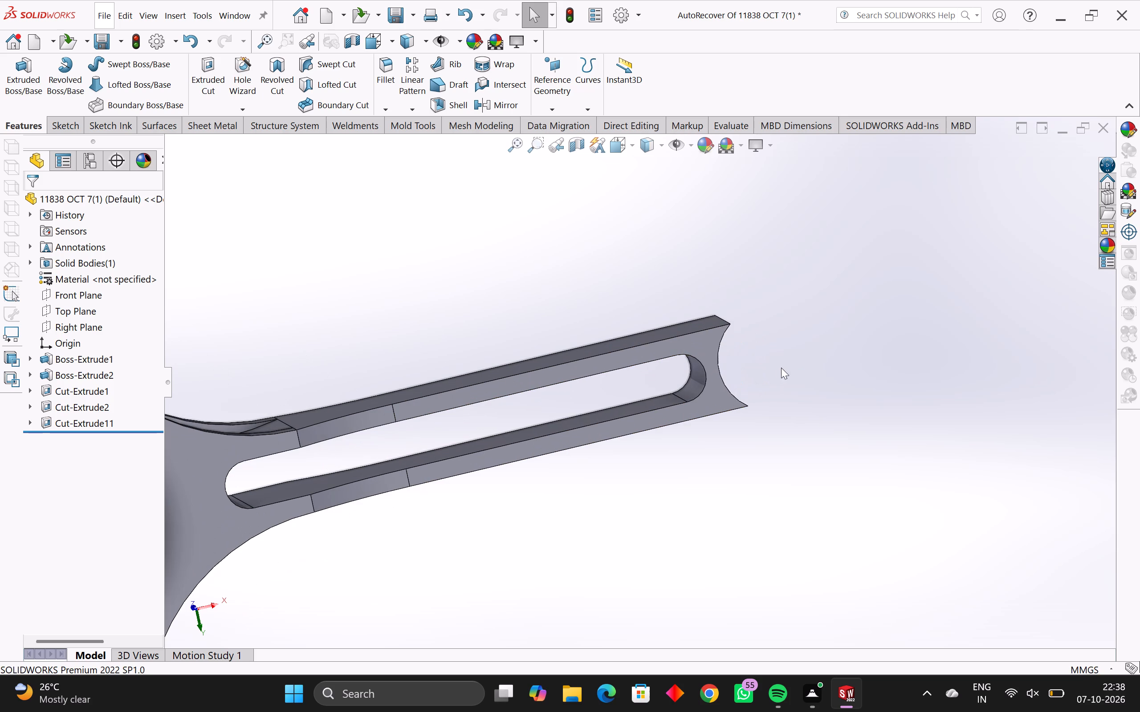
middle_click_drag(769, 371, 721, 400)
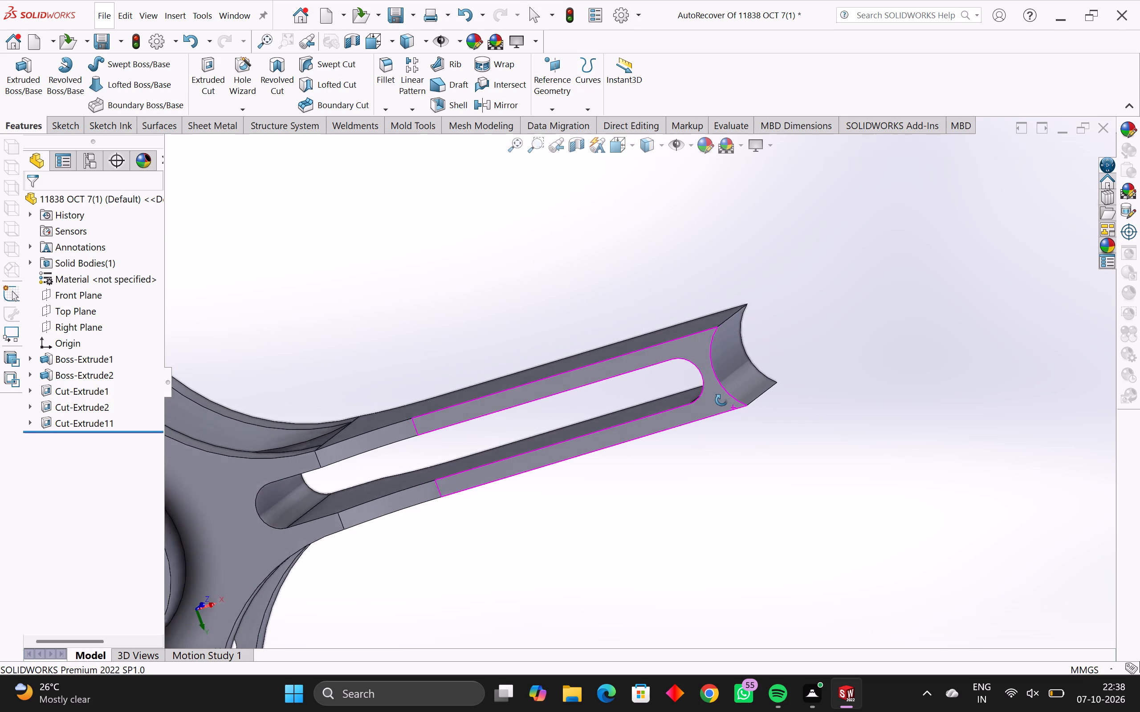
middle_click_drag(721, 400, 711, 393)
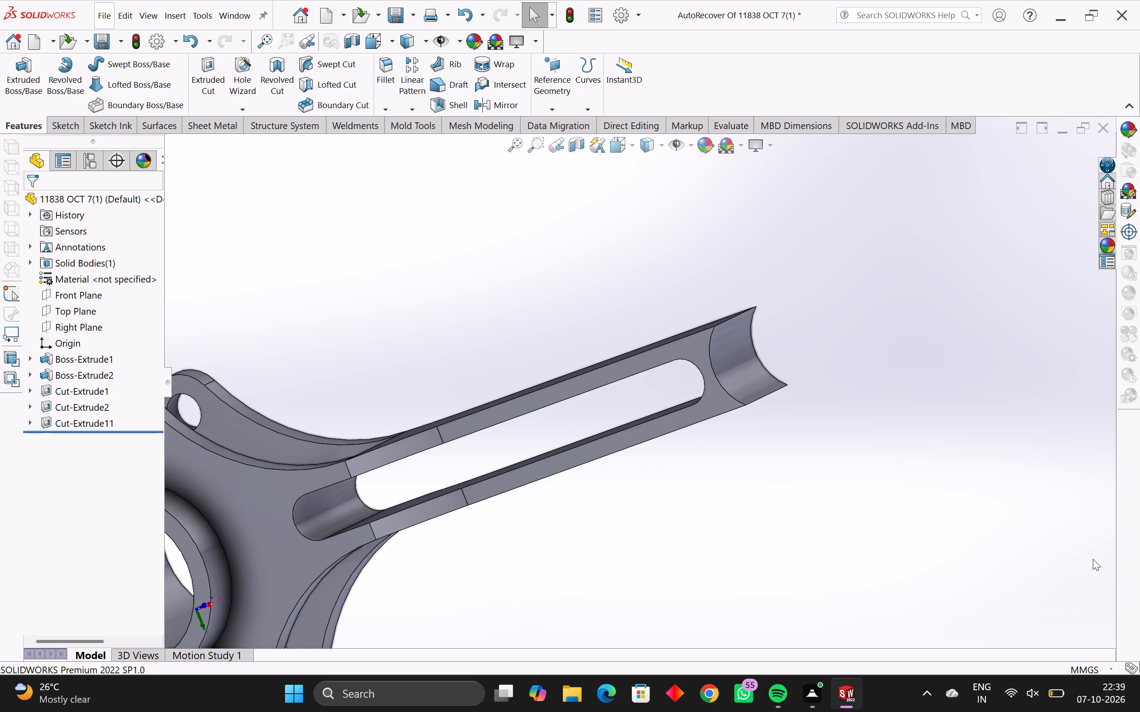
scroll(1132, 469, "up", 2)
scroll(843, 500, "down", 1)
middle_click_drag(814, 406, 859, 387)
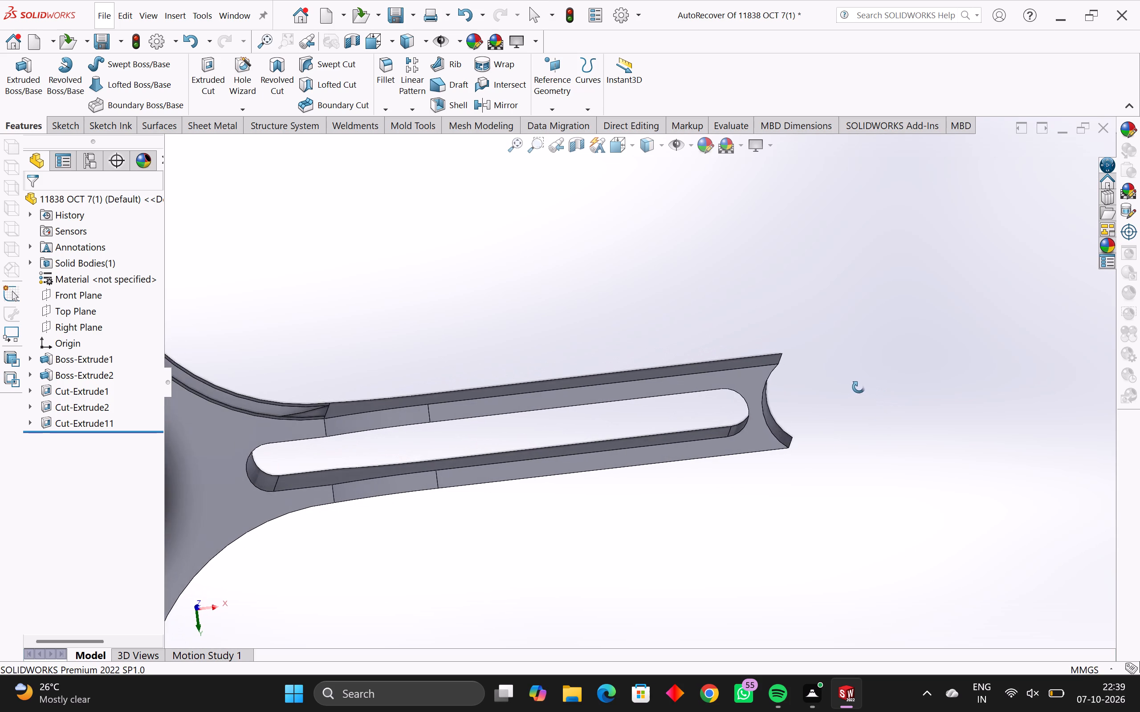
middle_click_drag(859, 387, 874, 385)
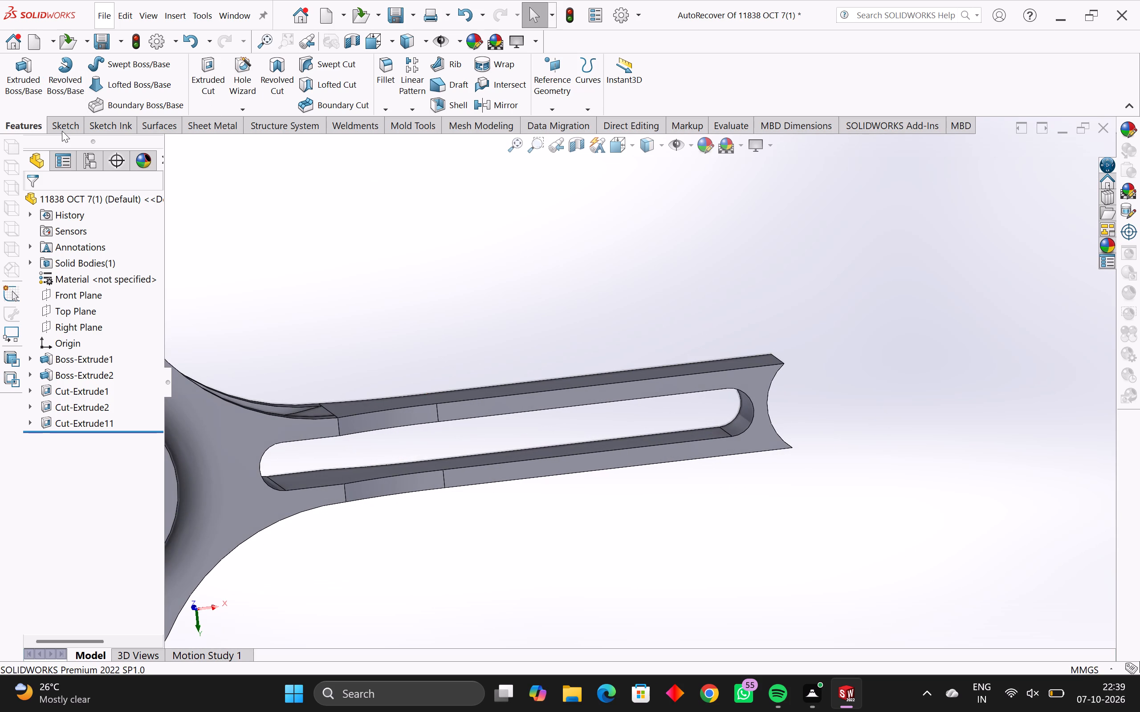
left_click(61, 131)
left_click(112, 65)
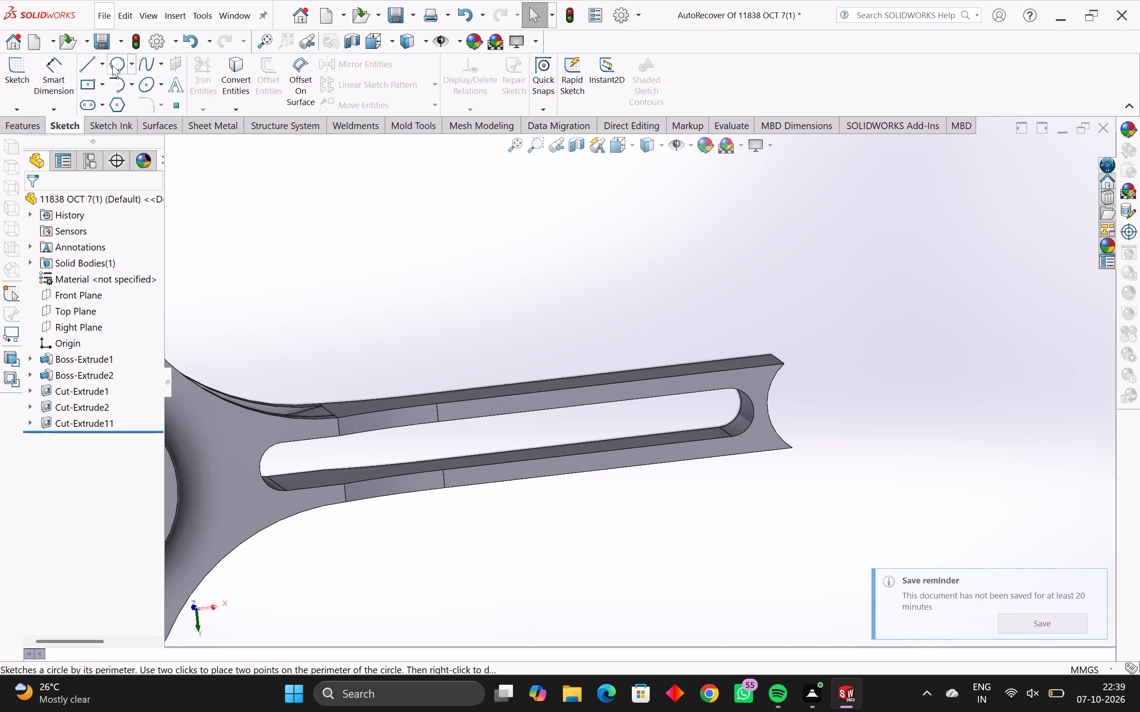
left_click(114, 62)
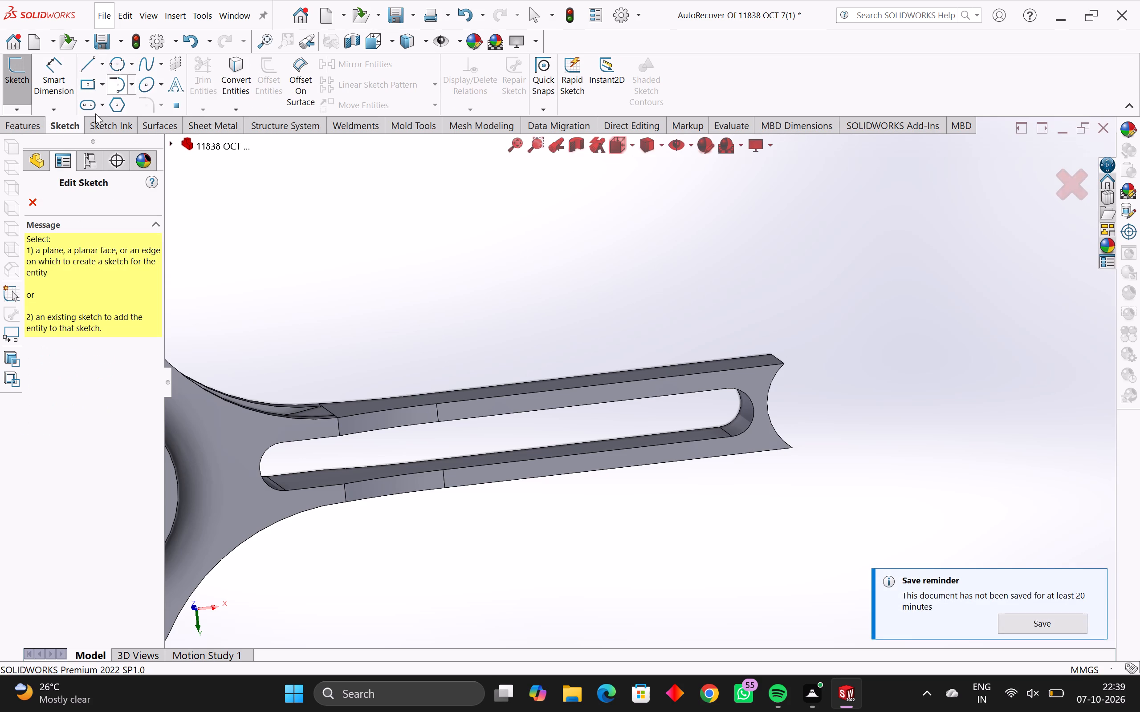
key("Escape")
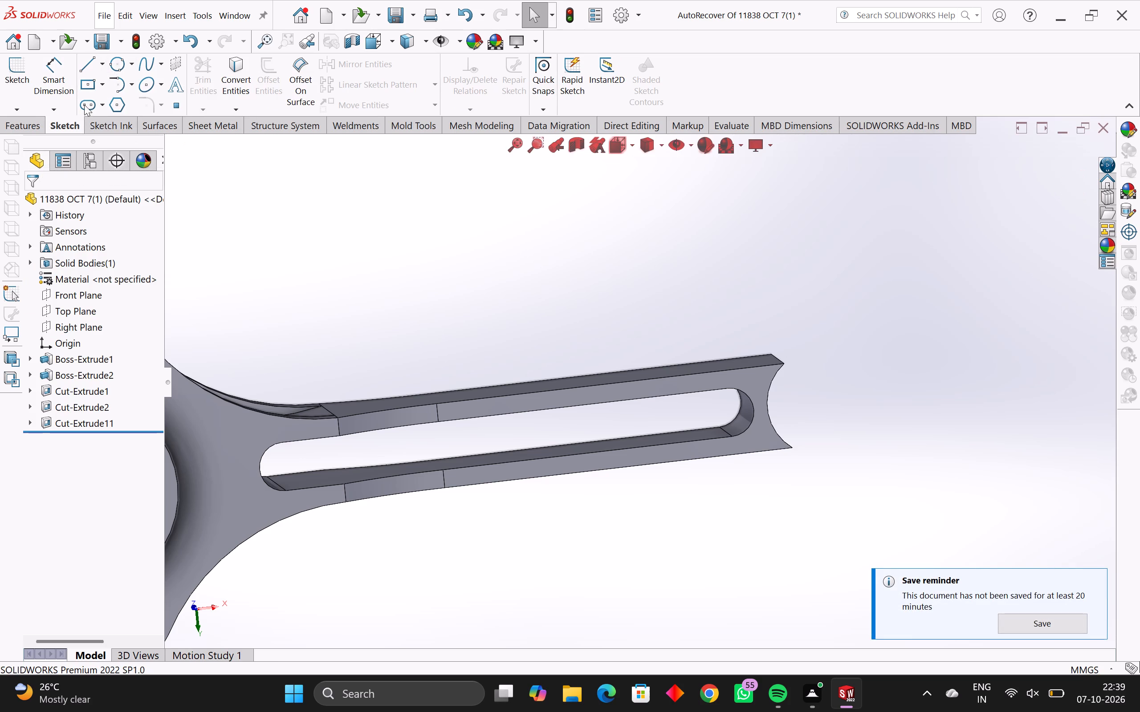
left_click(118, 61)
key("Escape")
Start a new sketch on the Front Plane.
left_click(64, 294)
left_click(75, 279)
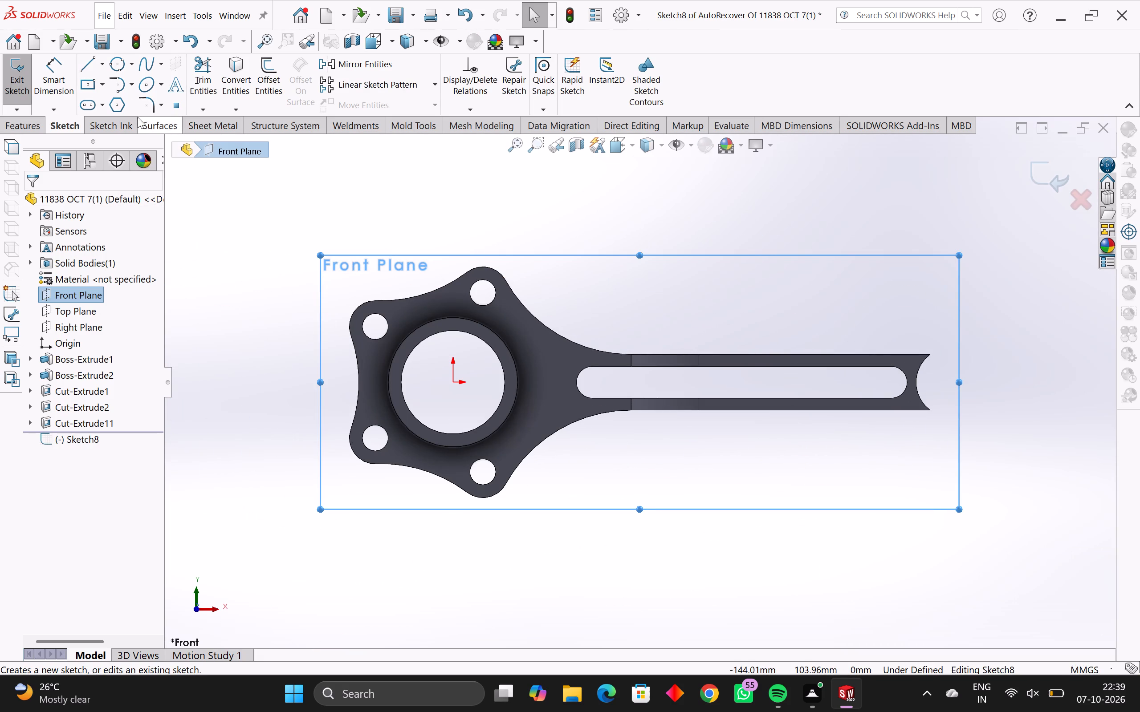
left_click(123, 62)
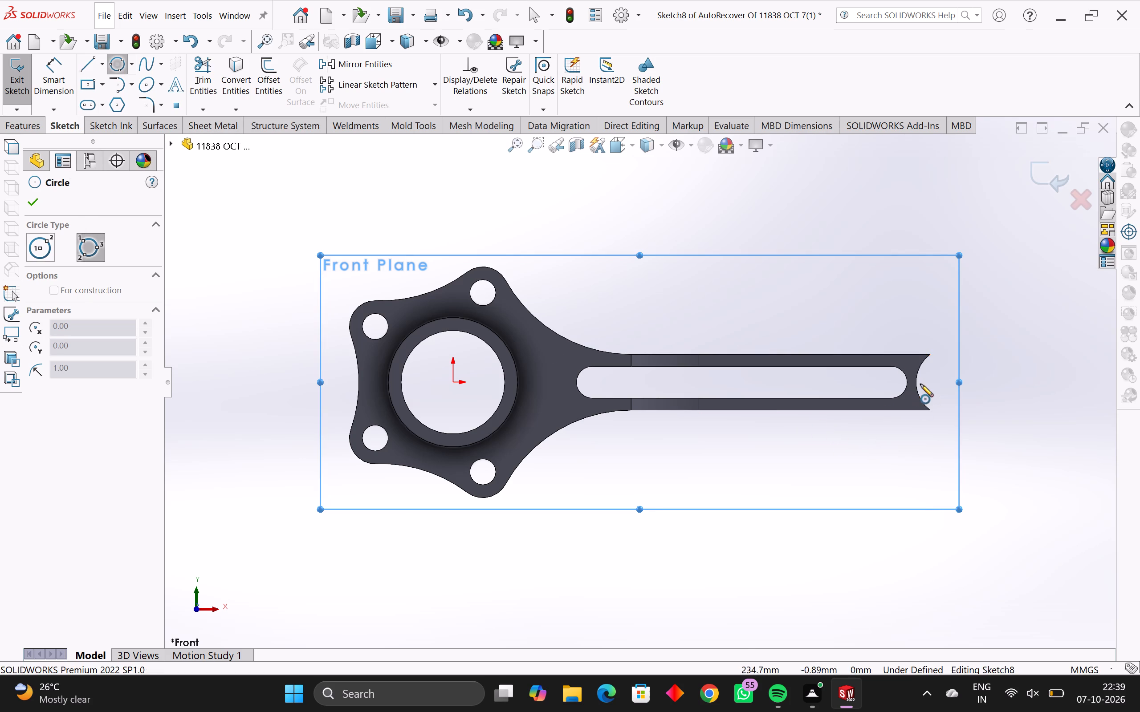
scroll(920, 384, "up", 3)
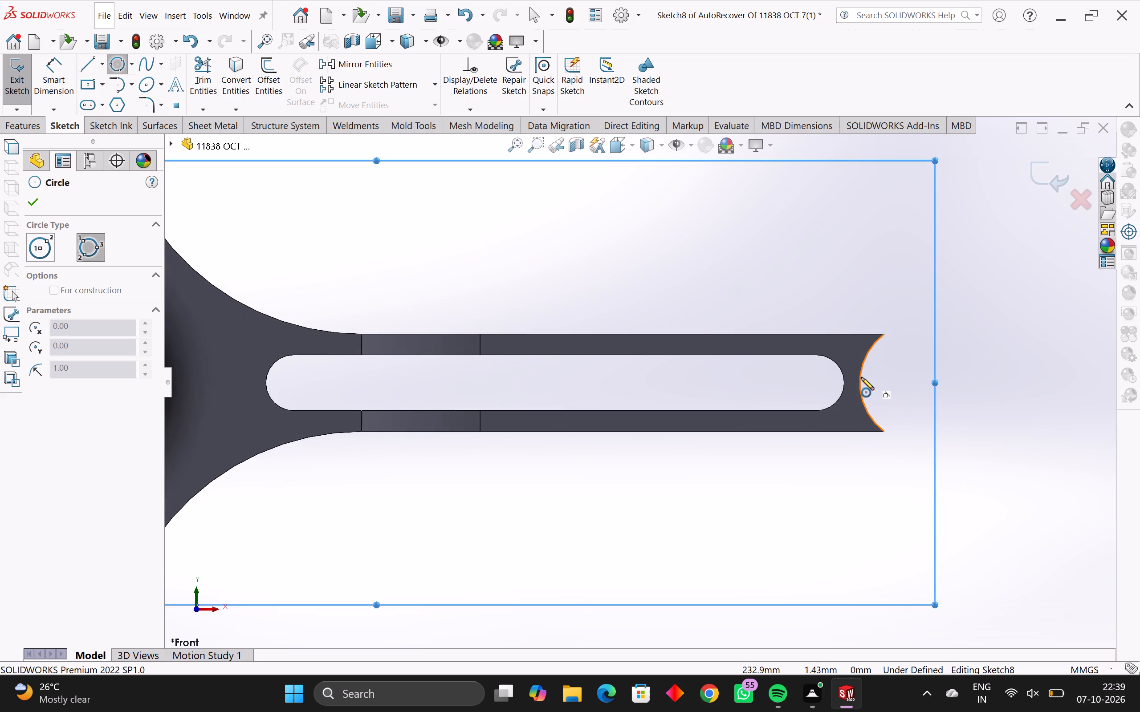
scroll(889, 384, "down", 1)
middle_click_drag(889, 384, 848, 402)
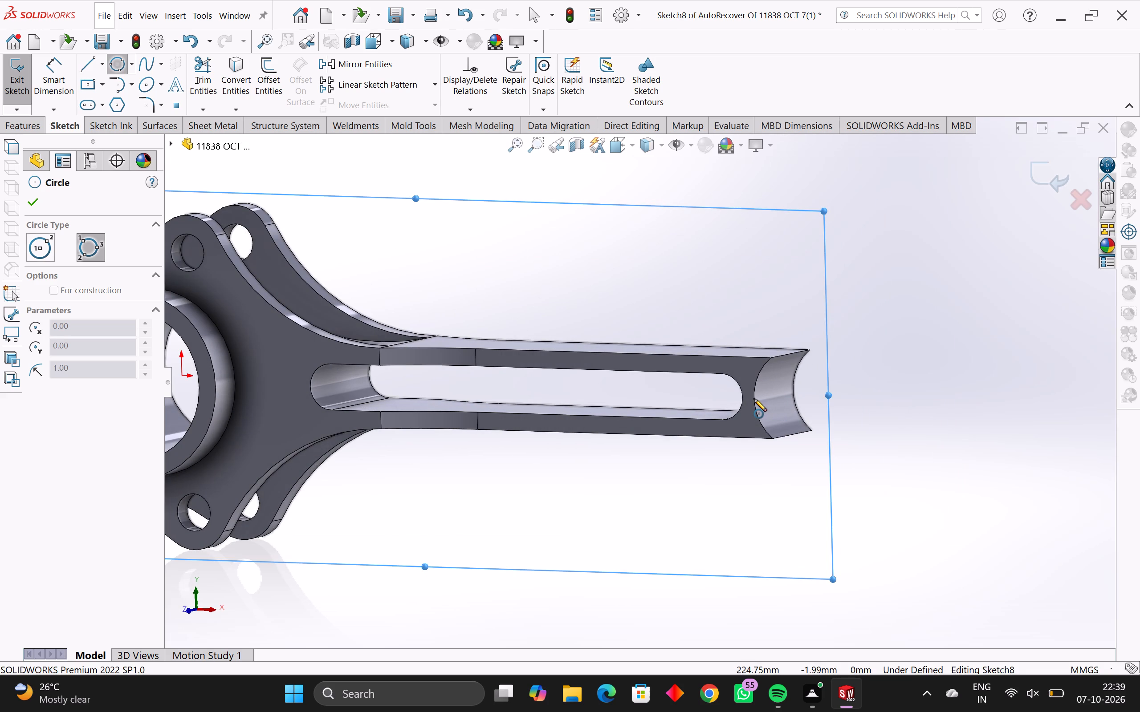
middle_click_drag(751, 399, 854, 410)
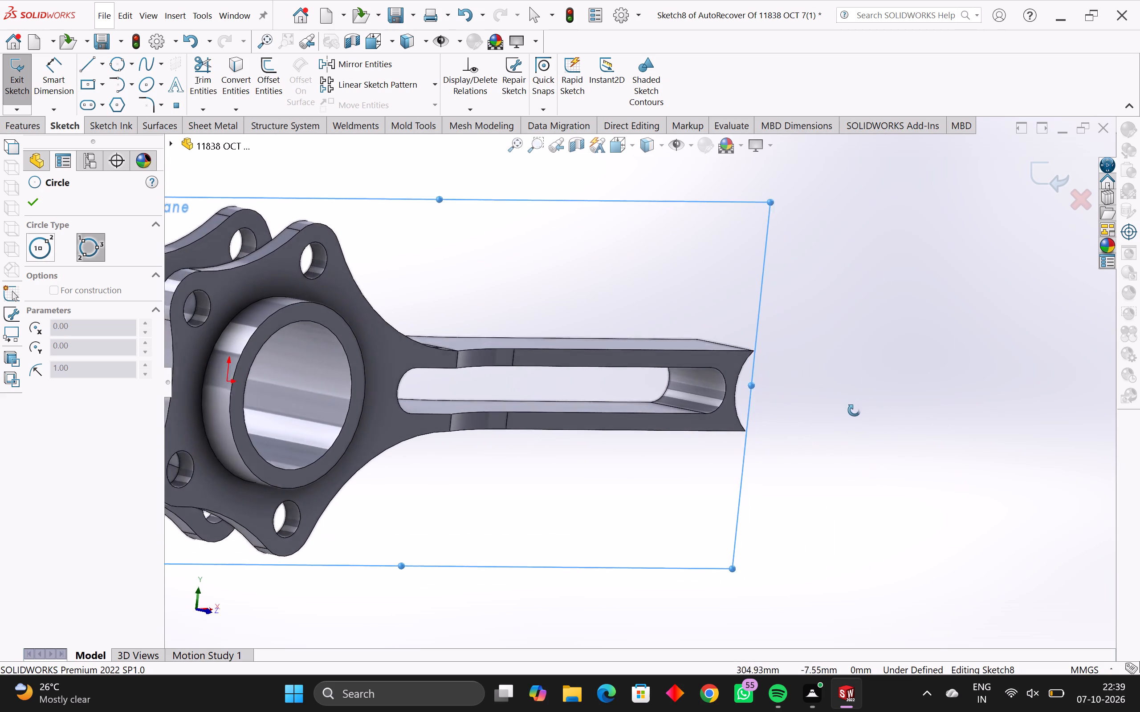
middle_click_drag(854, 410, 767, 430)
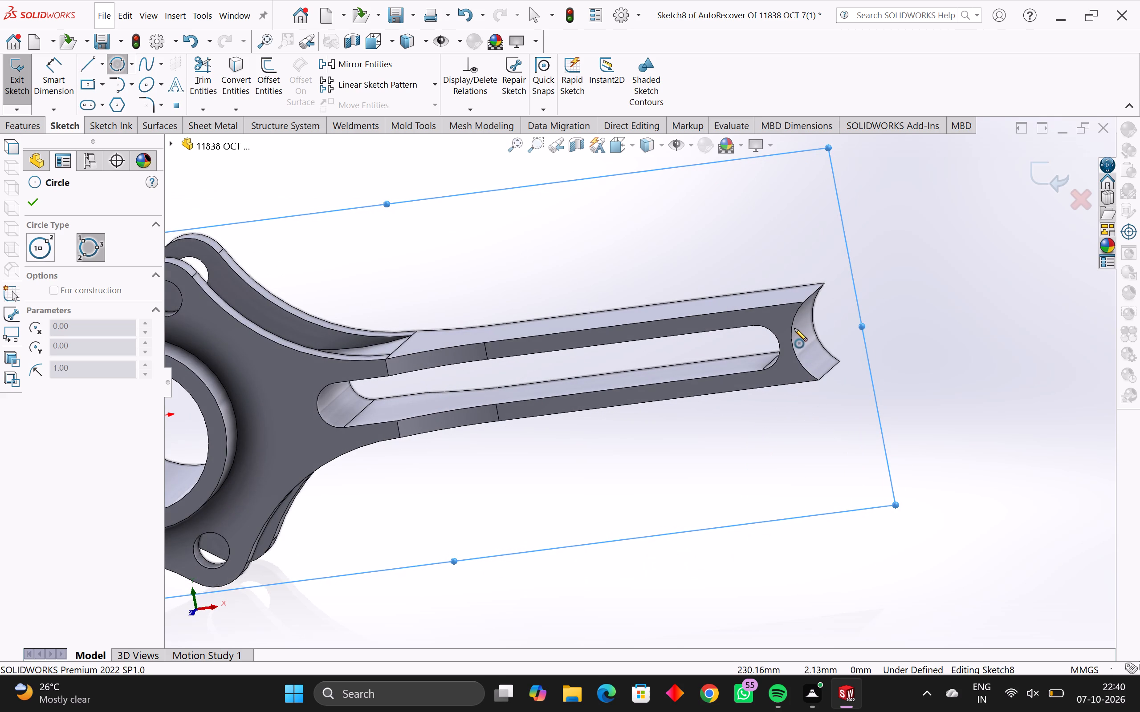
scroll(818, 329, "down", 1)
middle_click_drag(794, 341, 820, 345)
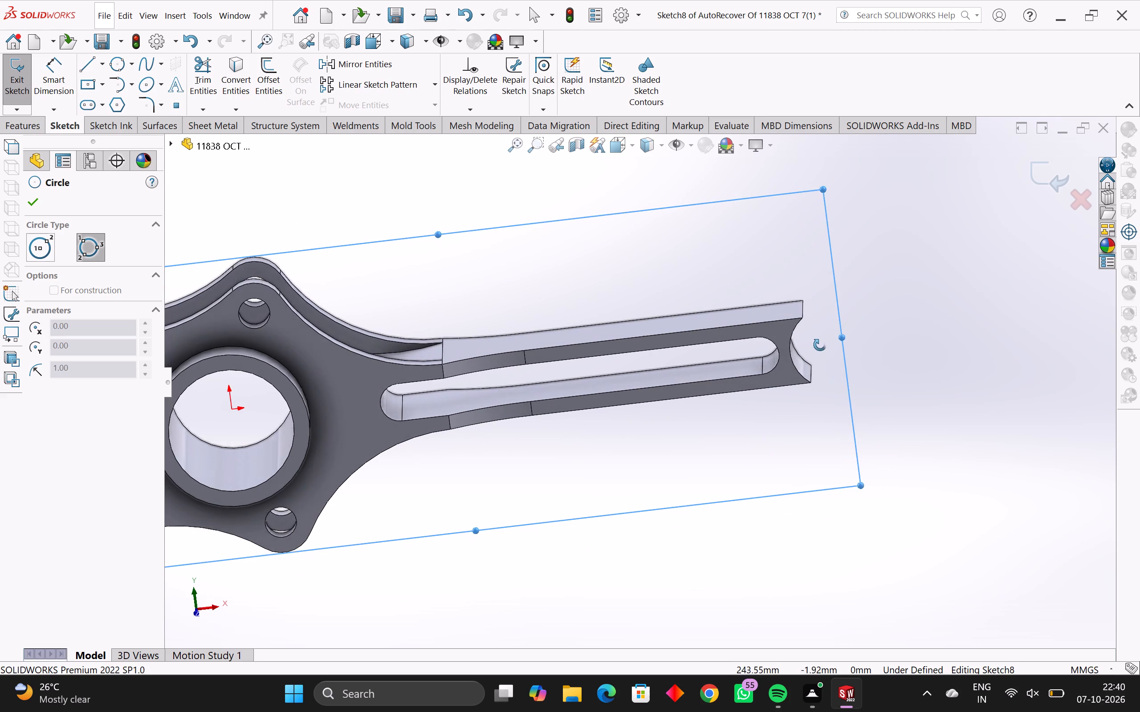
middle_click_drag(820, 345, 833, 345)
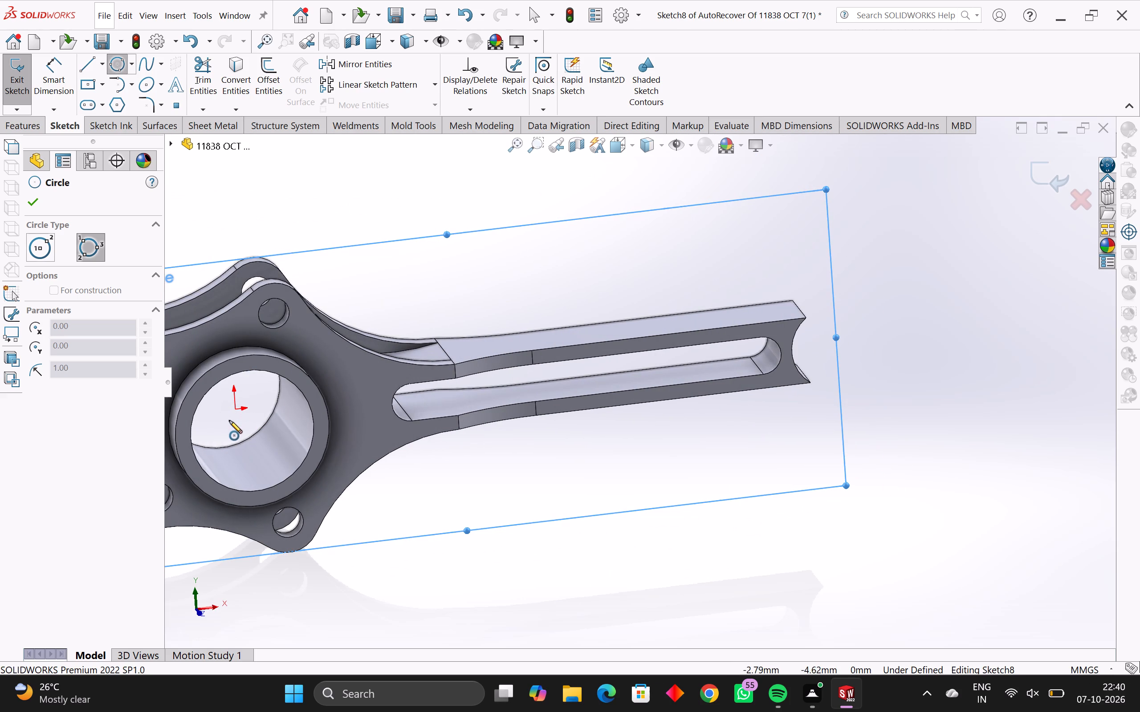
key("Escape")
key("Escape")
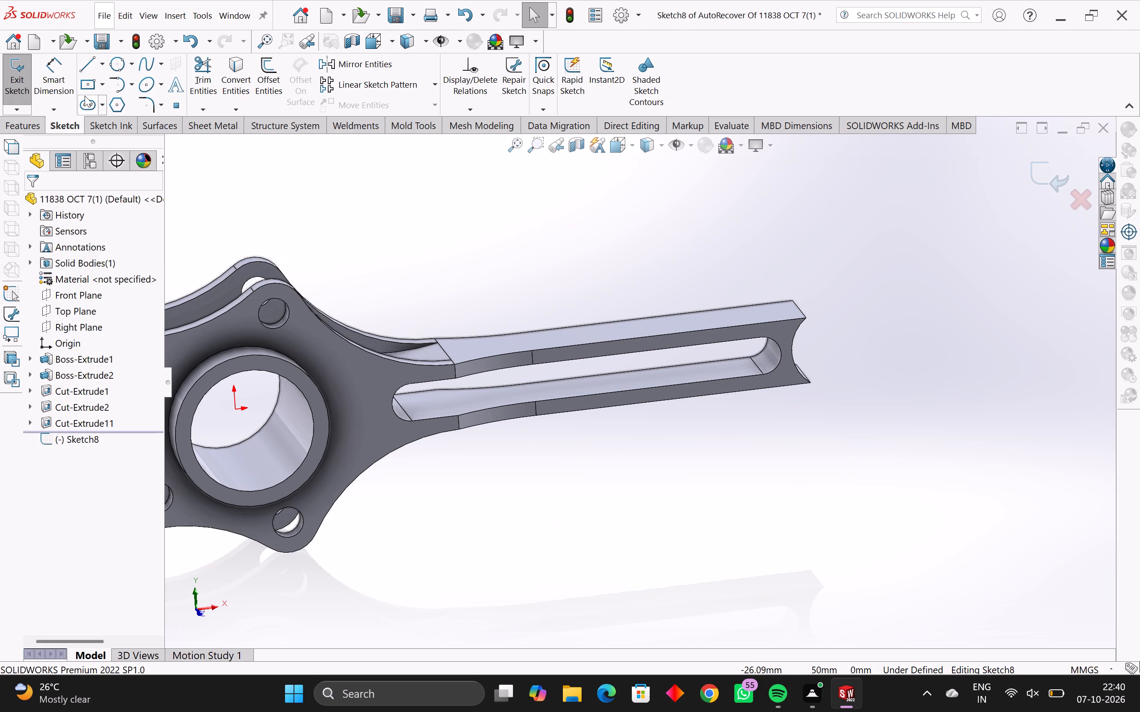
Sketch a construction centerline about 282 mm long from near the hub centre along the slotted arm, past its concave end.
left_click(101, 68)
left_click(109, 105)
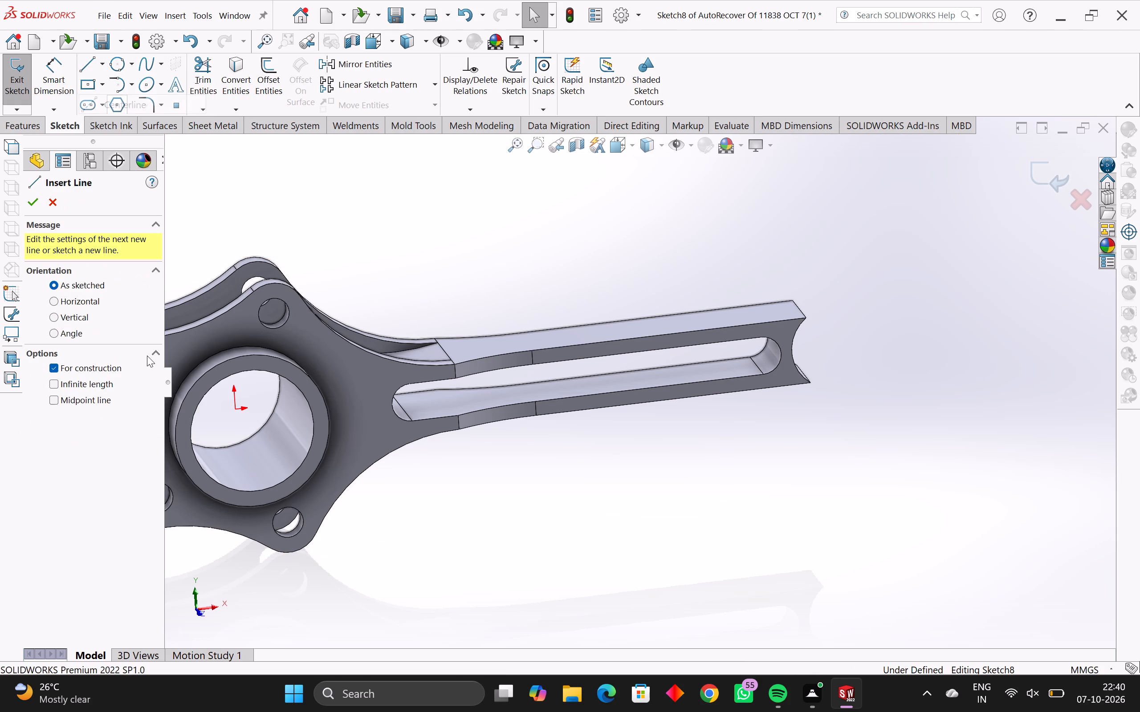
left_click(220, 411)
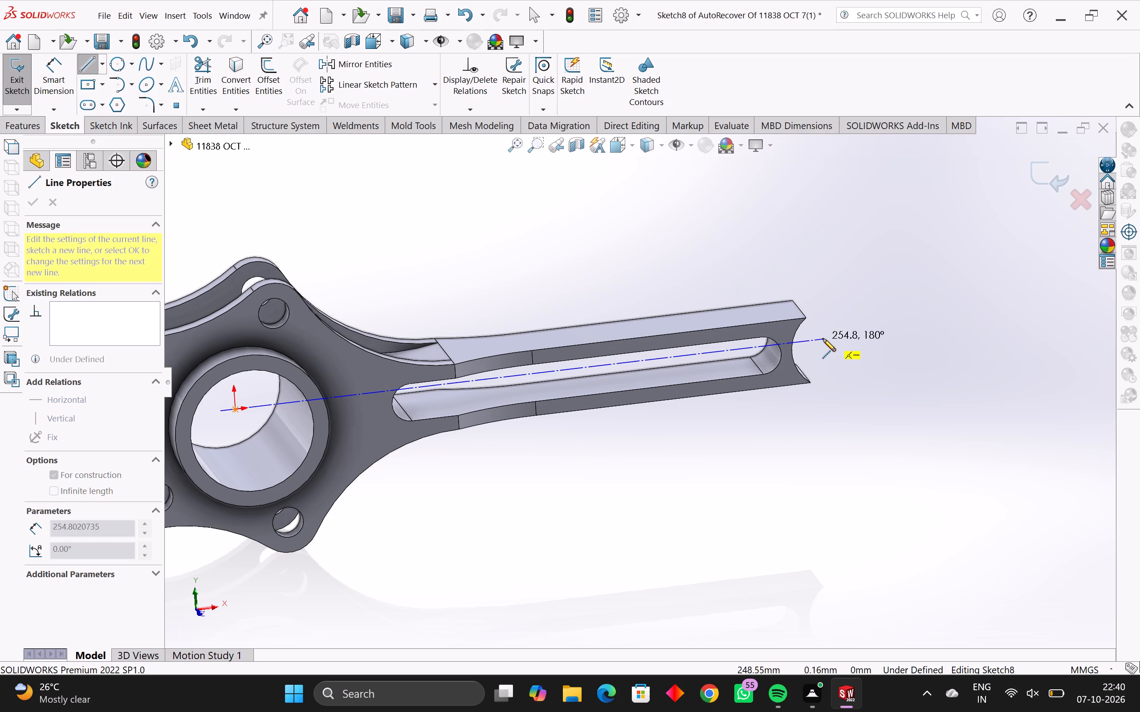
left_click(884, 332)
key("Escape")
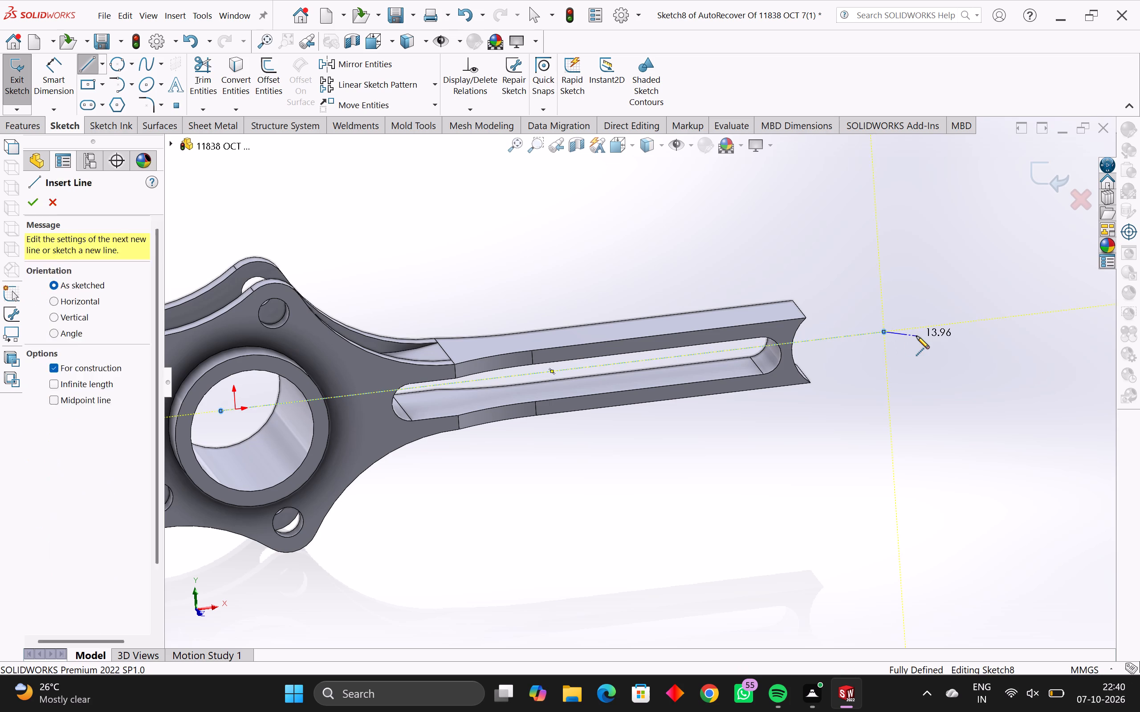
key("Escape")
Sketch a circle of about 13.8 mm radius centred on the centerline, about 250.7 mm from the origin, beyond the arm's concave end.
middle_click_drag(843, 390, 774, 414)
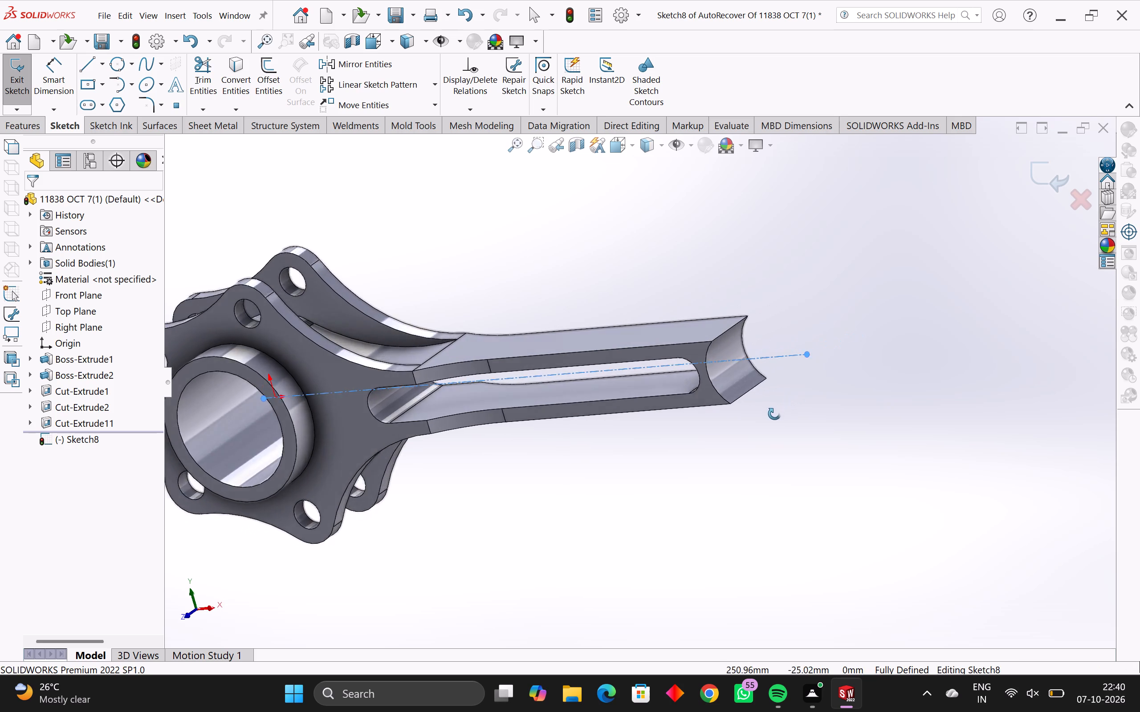
middle_click_drag(774, 414, 705, 433)
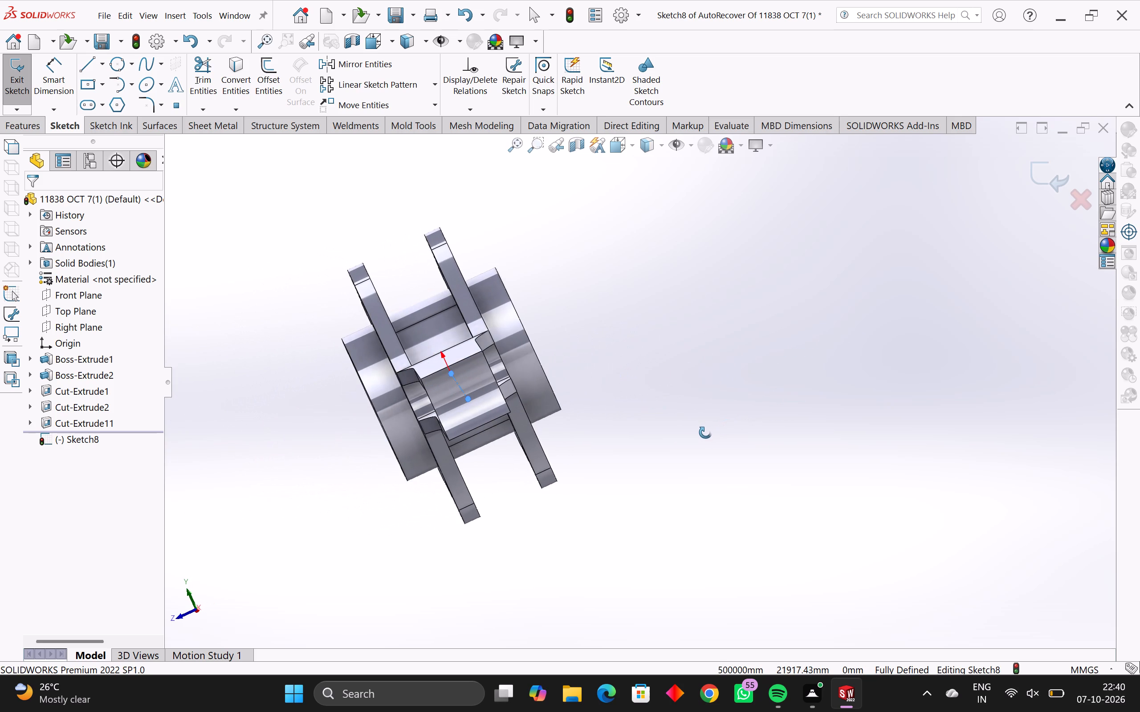
middle_click_drag(705, 433, 721, 514)
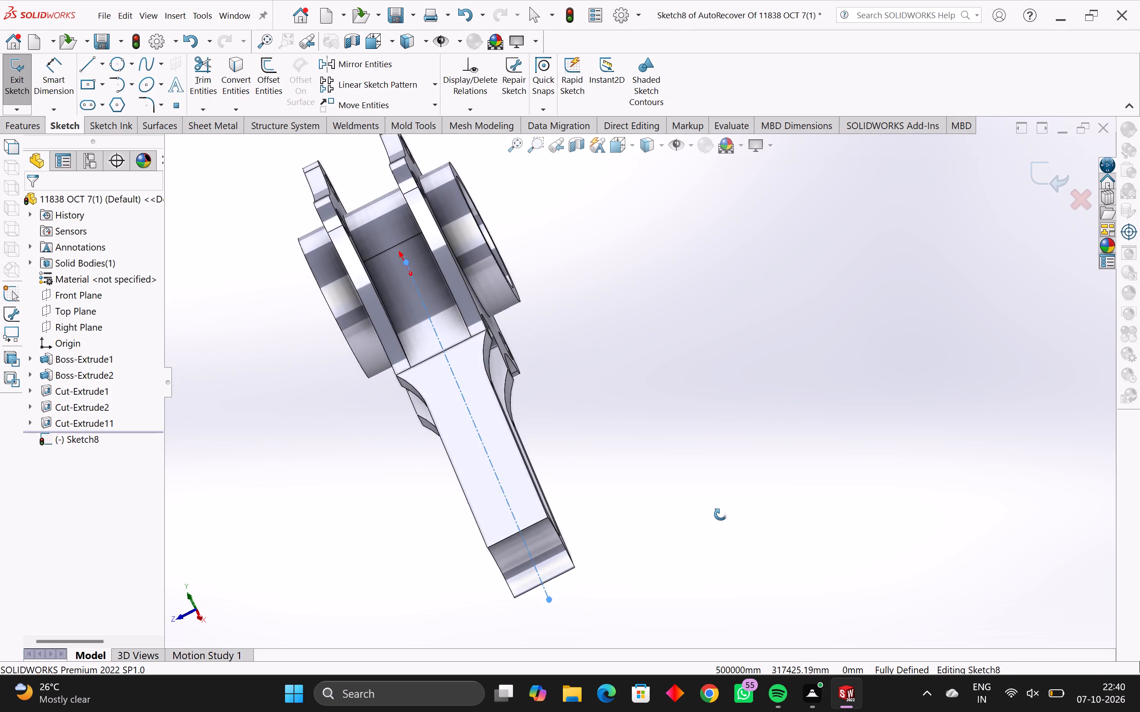
middle_click_drag(721, 514, 837, 394)
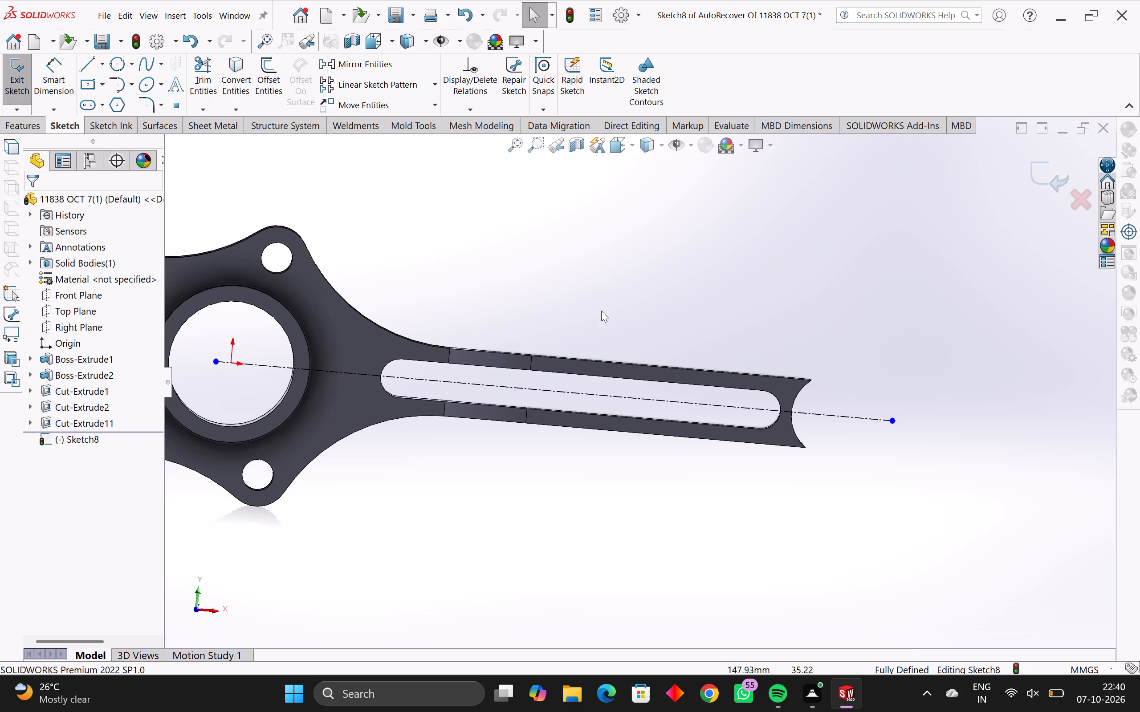
left_click(115, 64)
left_click(37, 249)
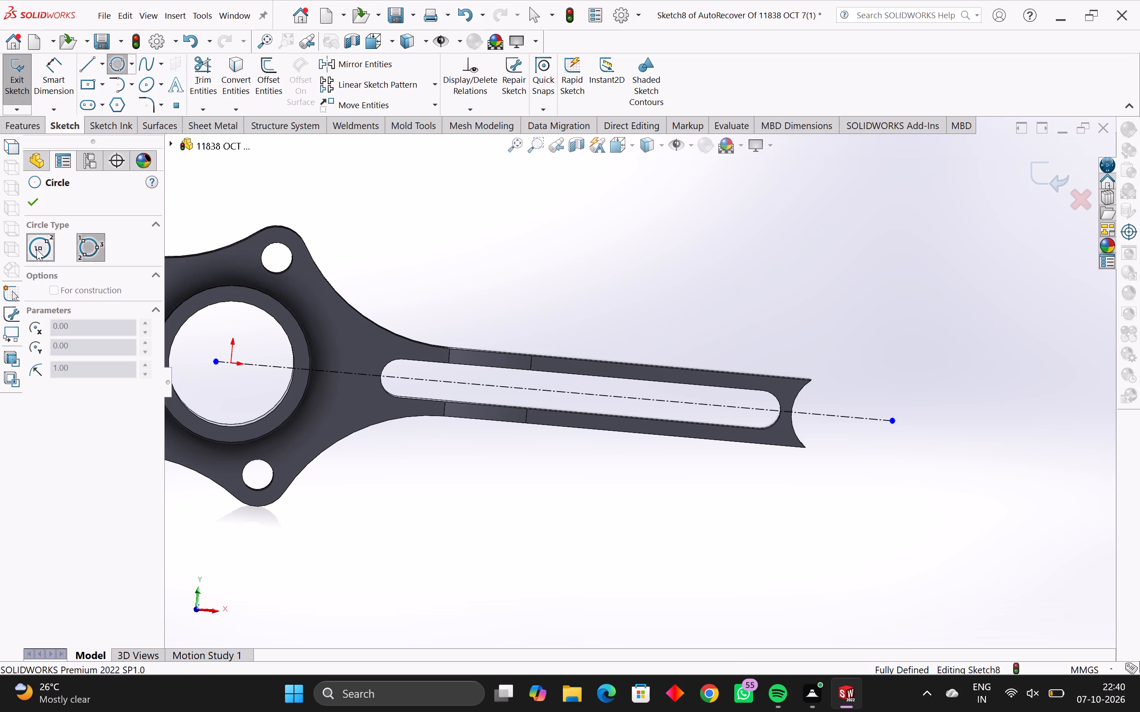
scroll(809, 429, "up", 3)
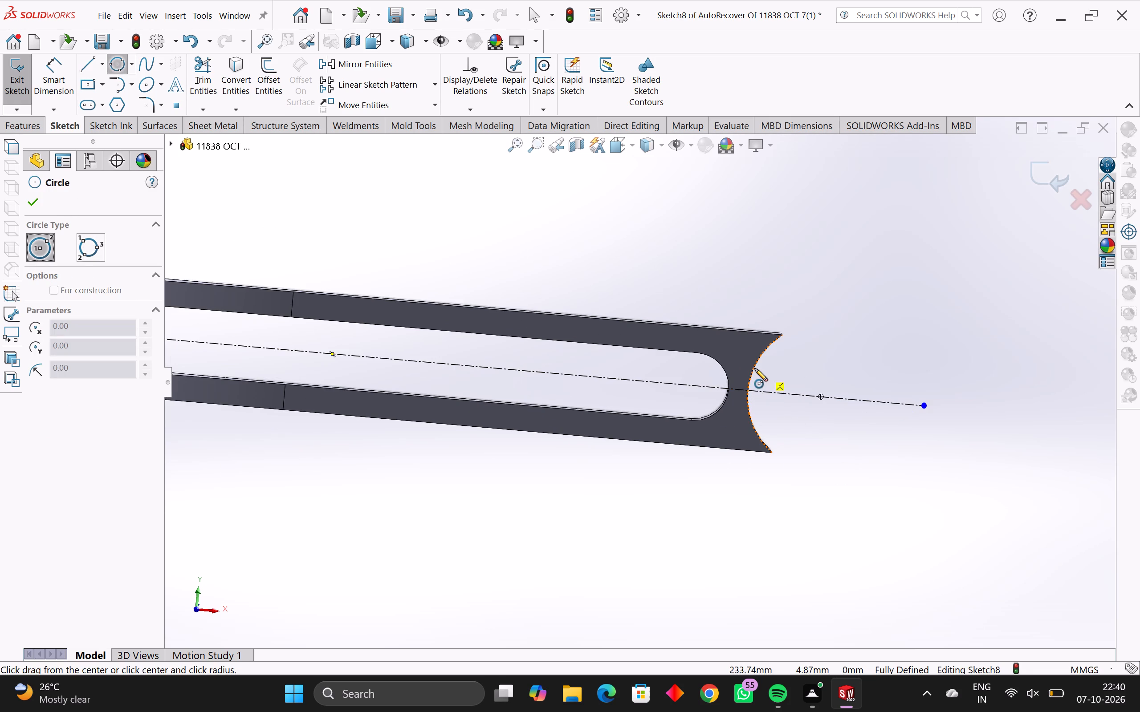
left_click(824, 396)
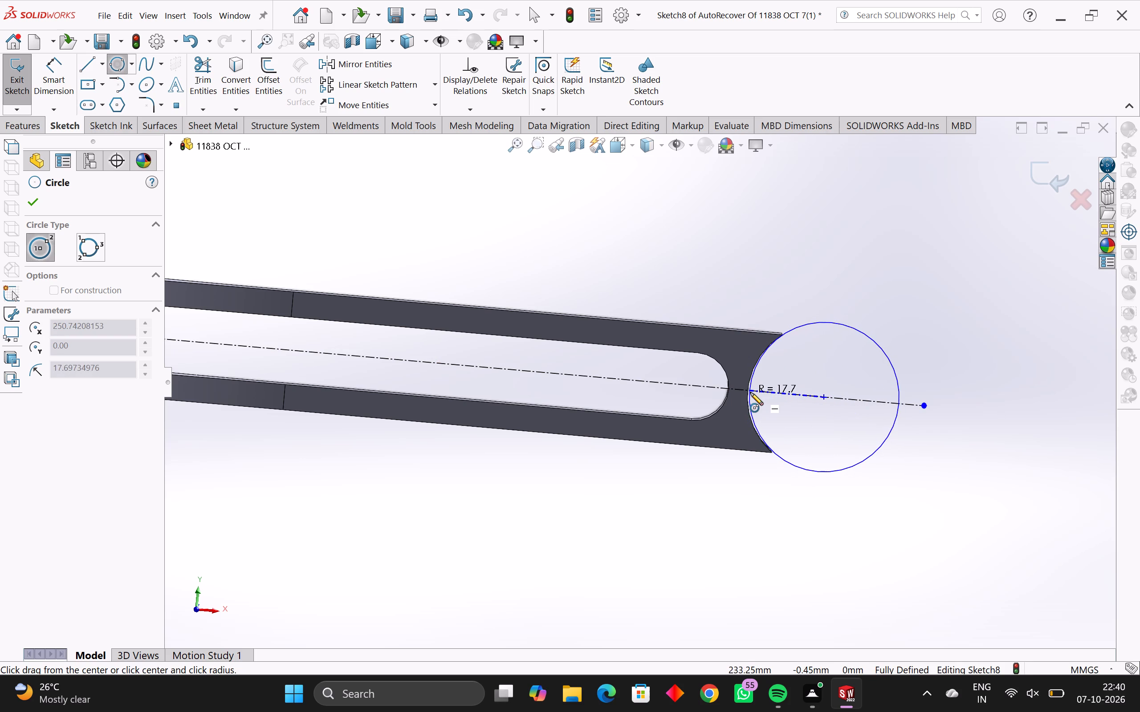
scroll(754, 391, "up", 3)
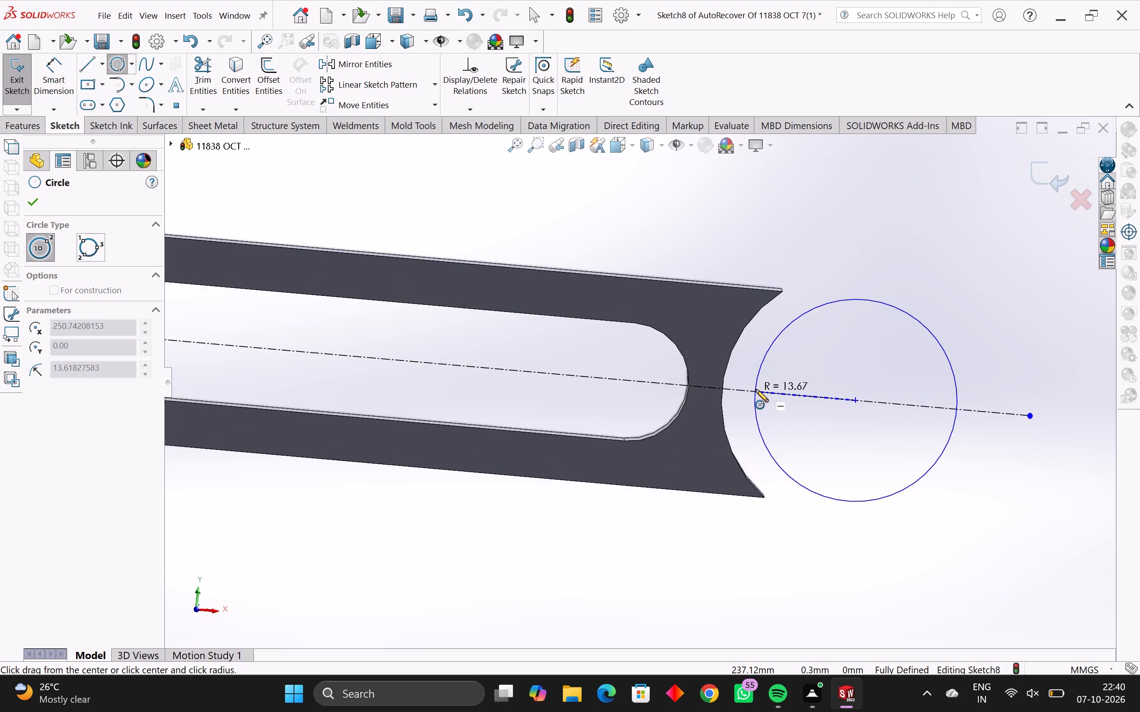
scroll(756, 389, "up", 2)
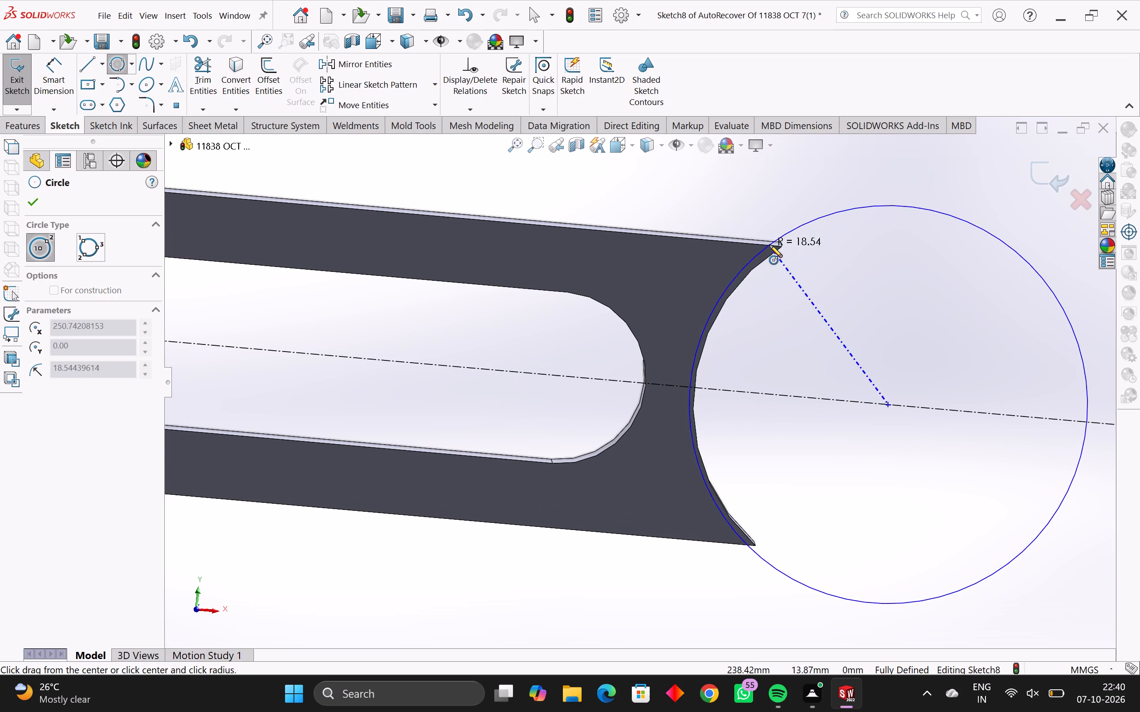
scroll(777, 252, "up", 3)
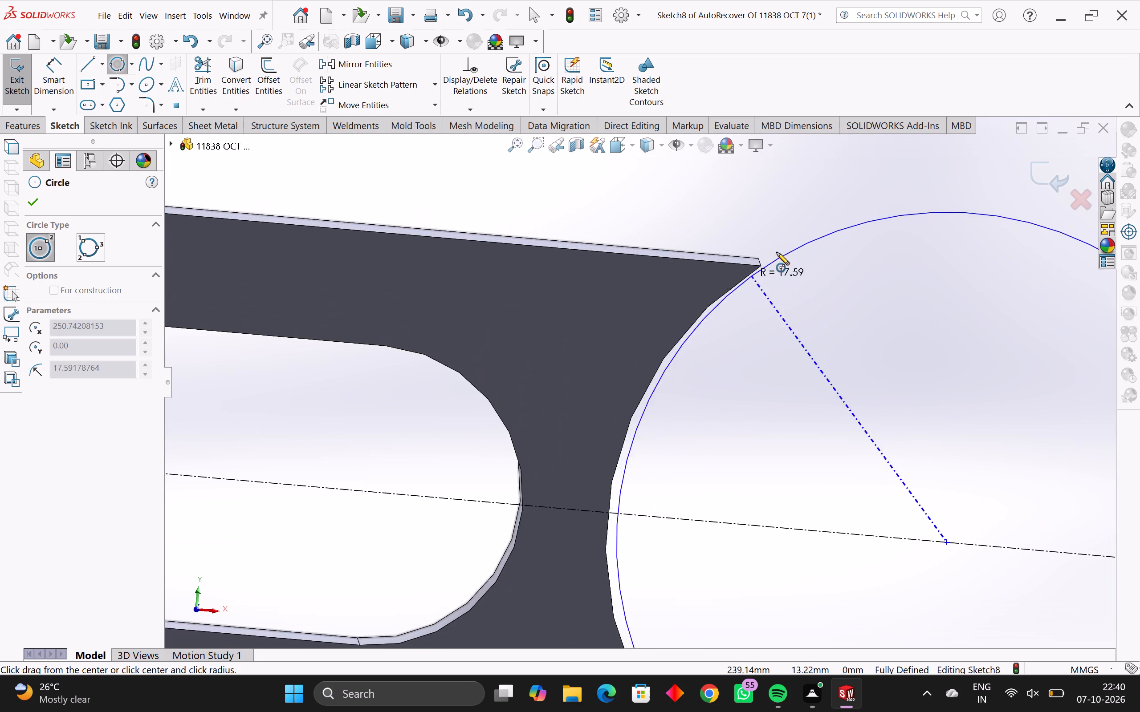
scroll(771, 262, "up", 3)
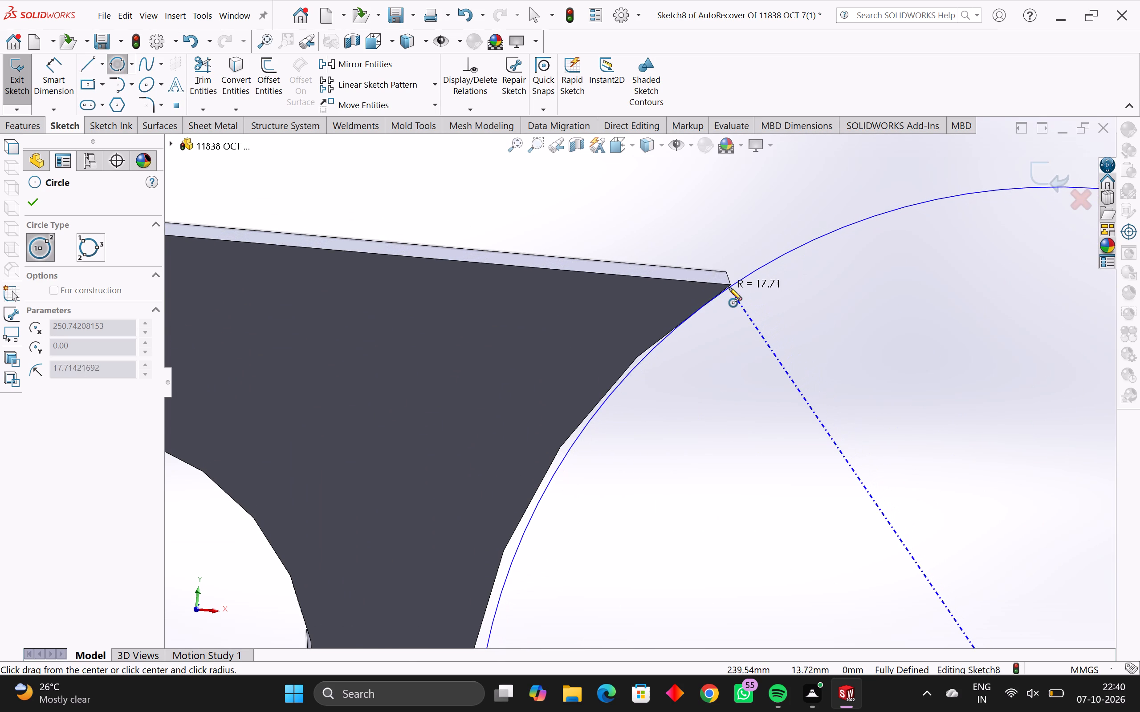
scroll(777, 316, "down", 4)
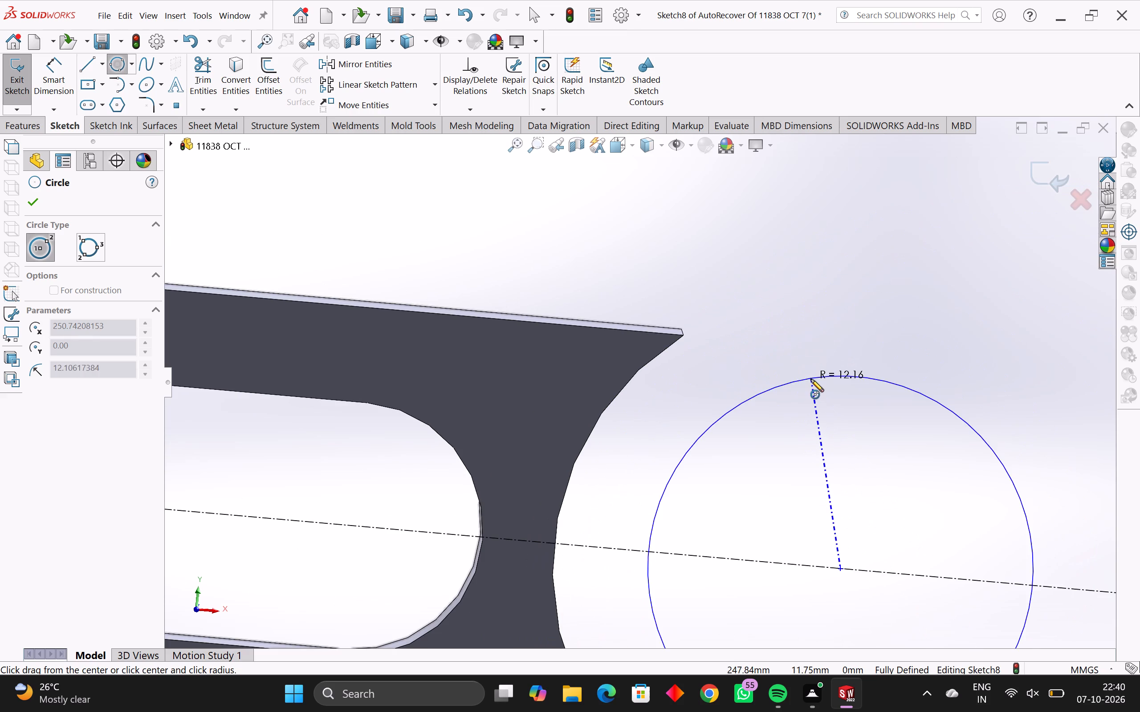
left_click(772, 362)
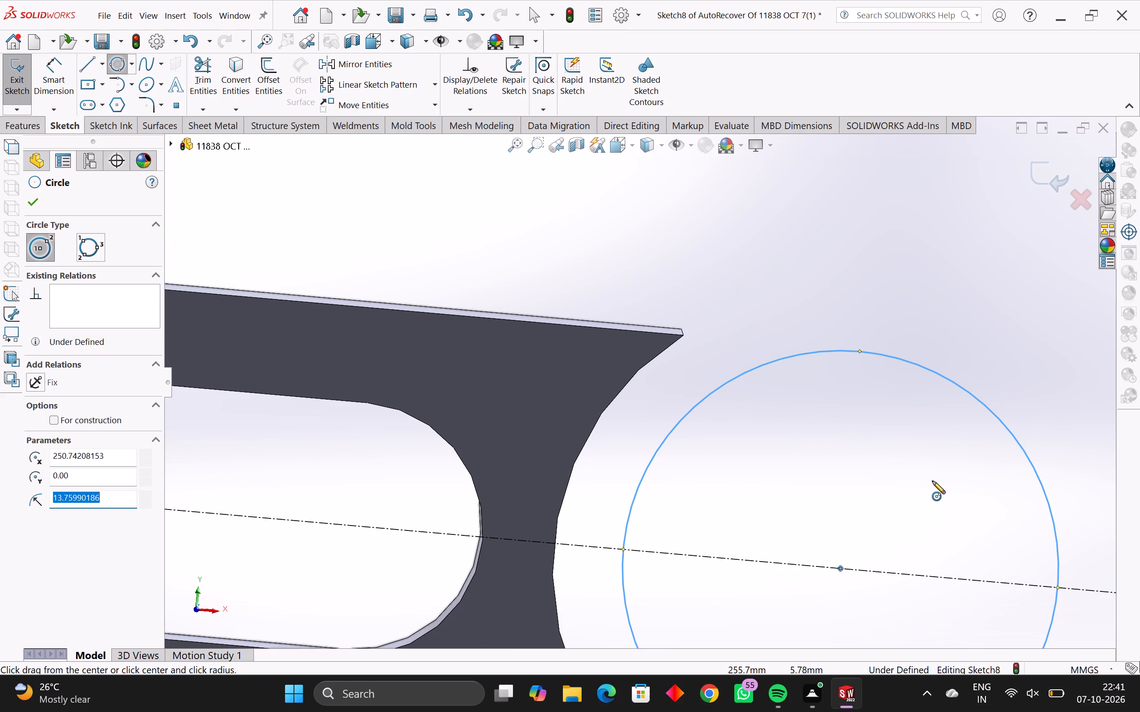
Set the circle's radius to 17.5 mm.
key("1")
key("7")
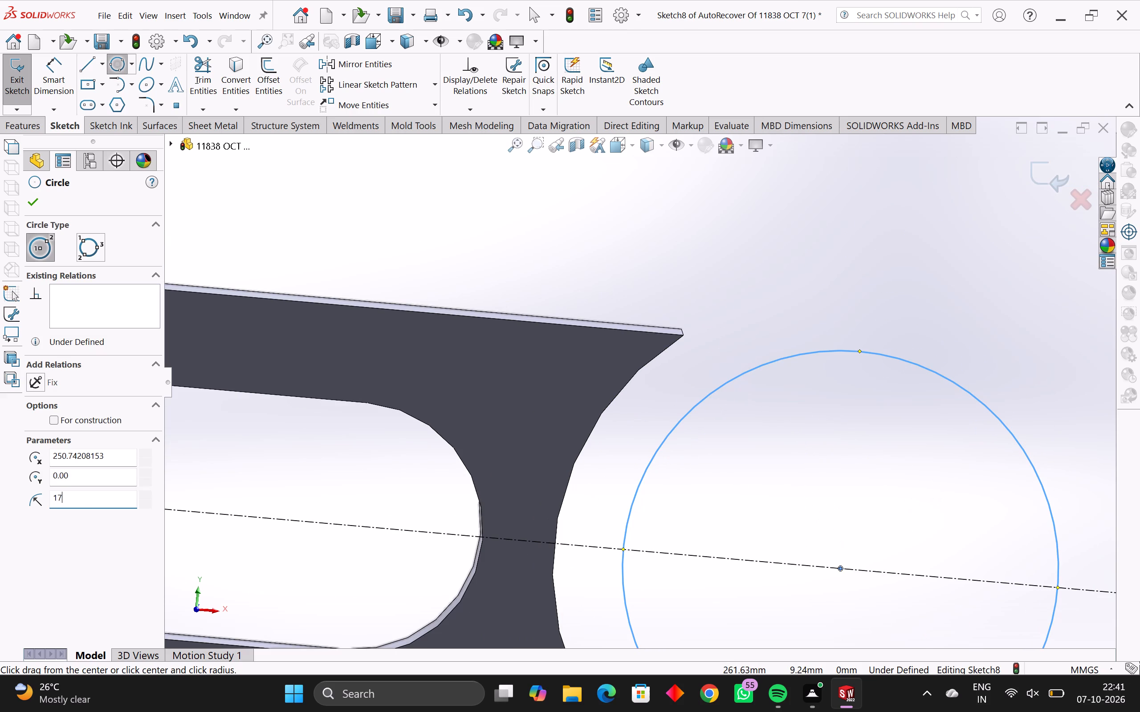
type(".5")
key("Return")
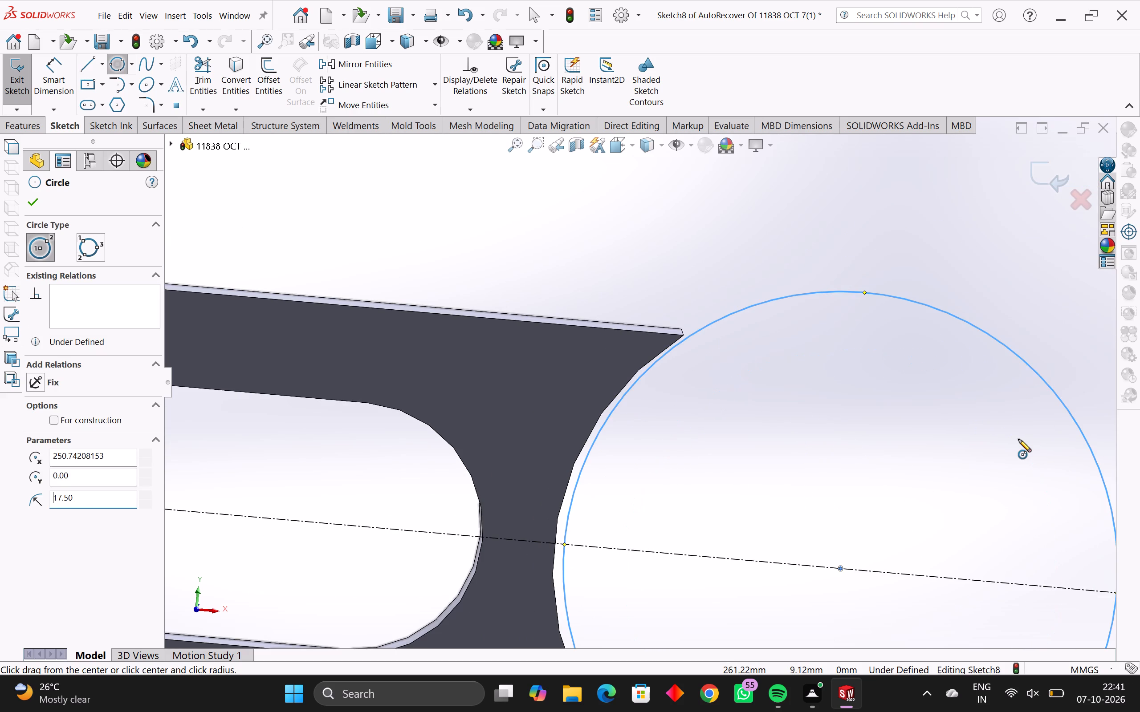
Examine how the circle lines up with the arm's concave end from close up and slightly tilted views.
scroll(910, 509, "down", 2)
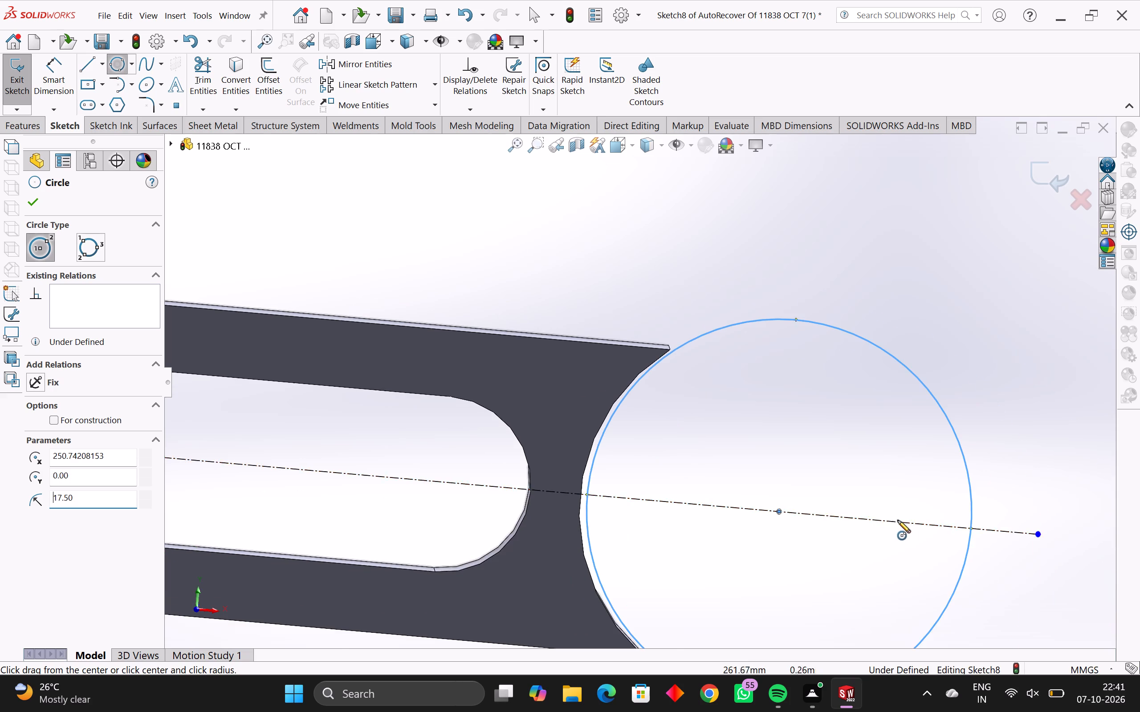
middle_click_drag(888, 523, 895, 517)
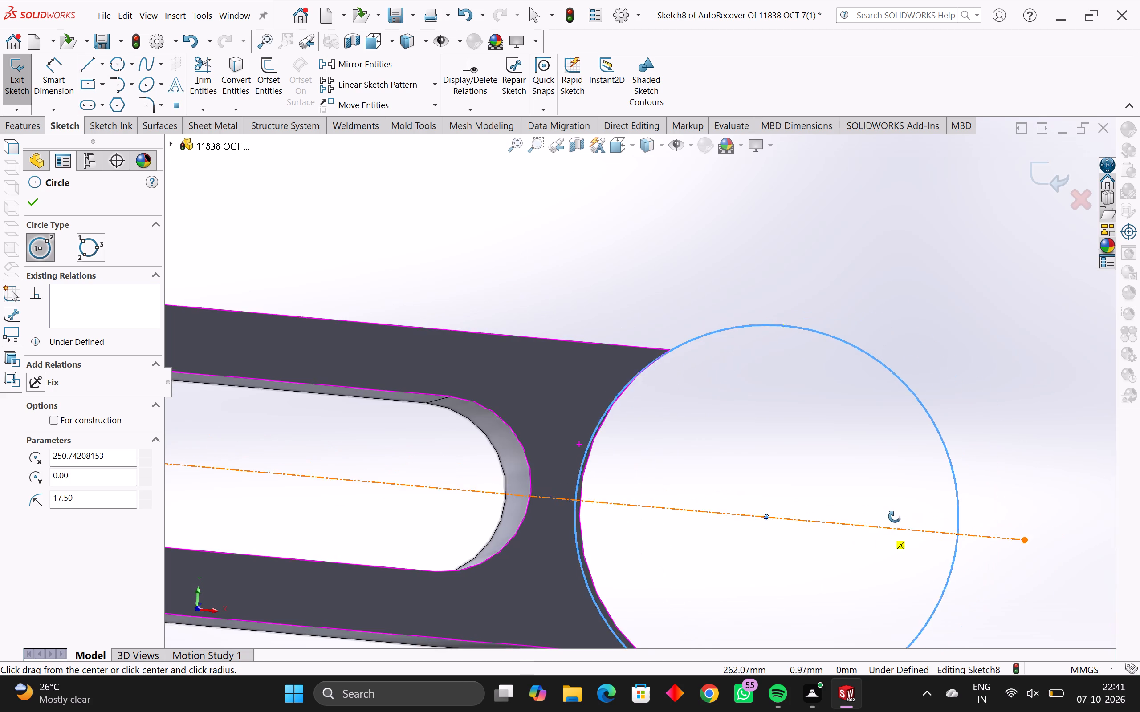
middle_click_drag(895, 517, 898, 530)
scroll(898, 530, "down", 3)
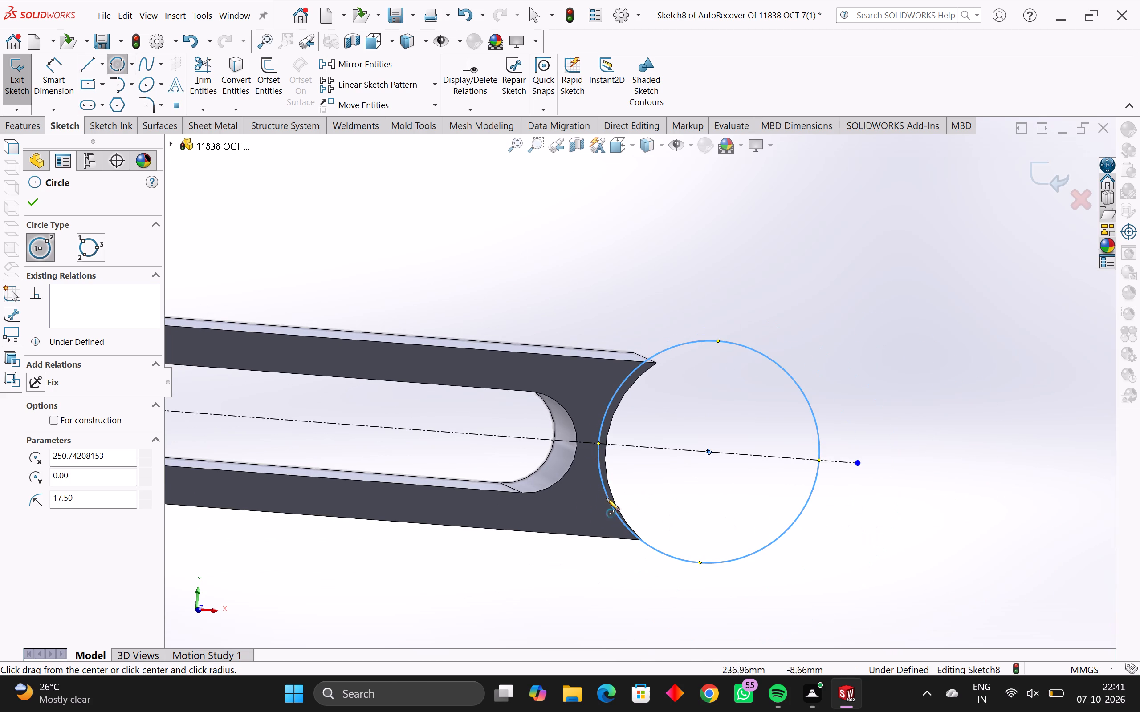
scroll(359, 337, "down", 2)
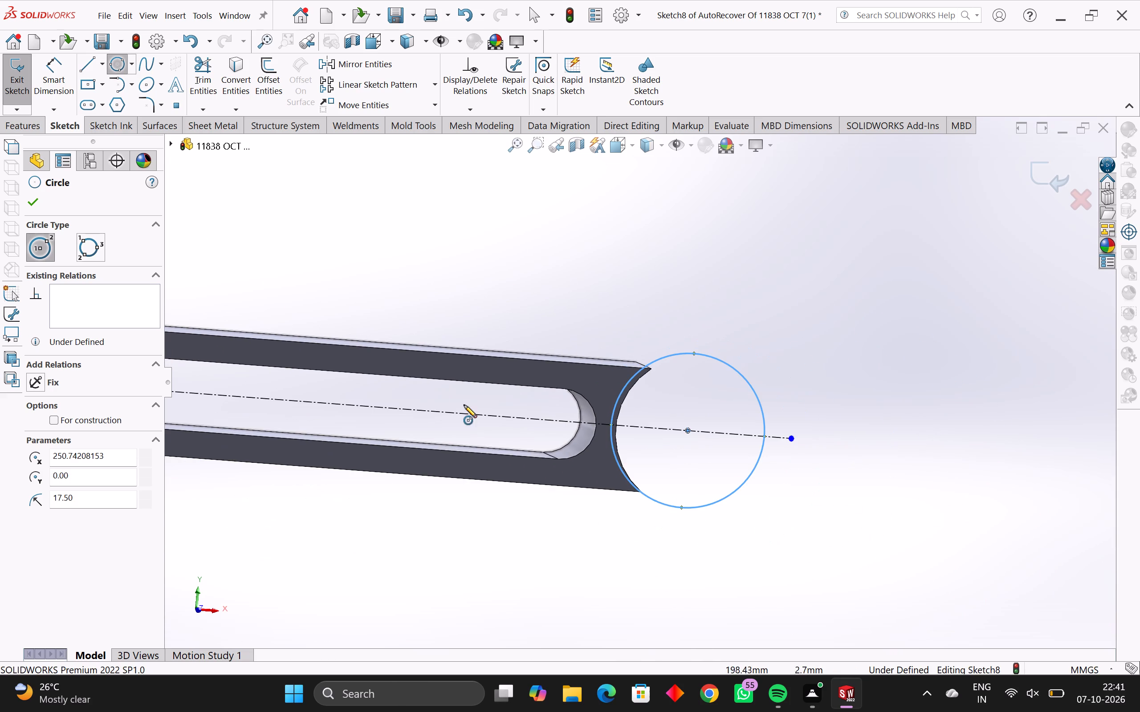
middle_click_drag(464, 405, 460, 402)
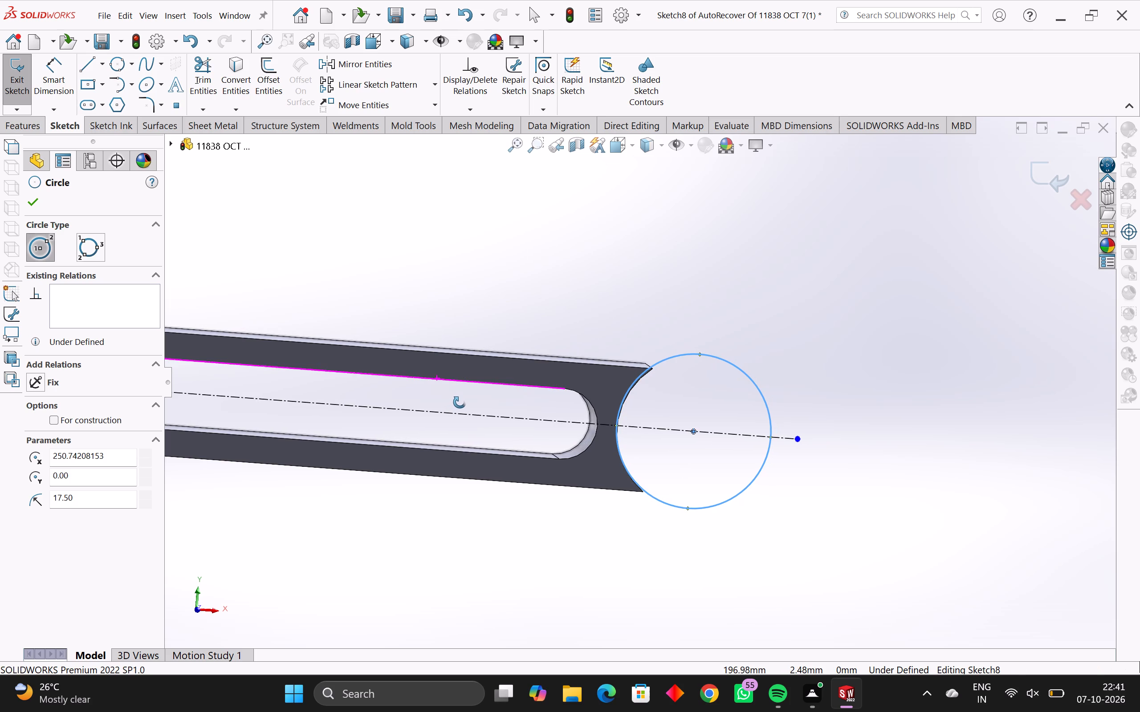
middle_click_drag(460, 402, 458, 392)
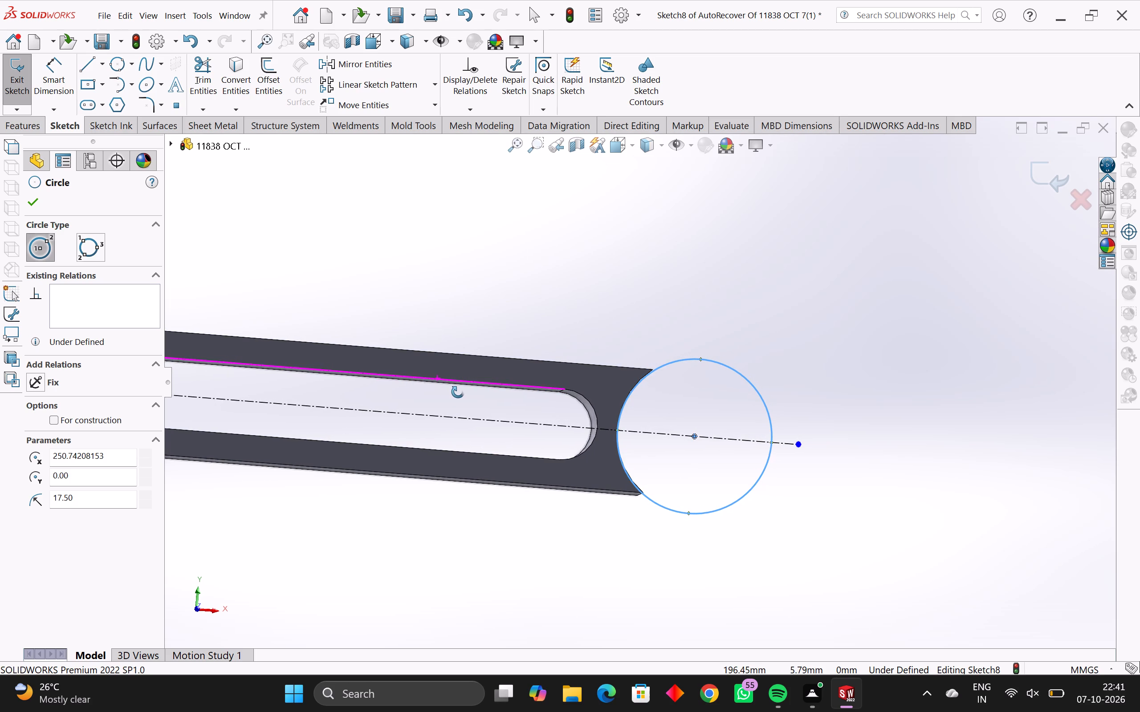
middle_click_drag(458, 392, 459, 392)
scroll(589, 403, "up", 4)
scroll(649, 436, "up", 3)
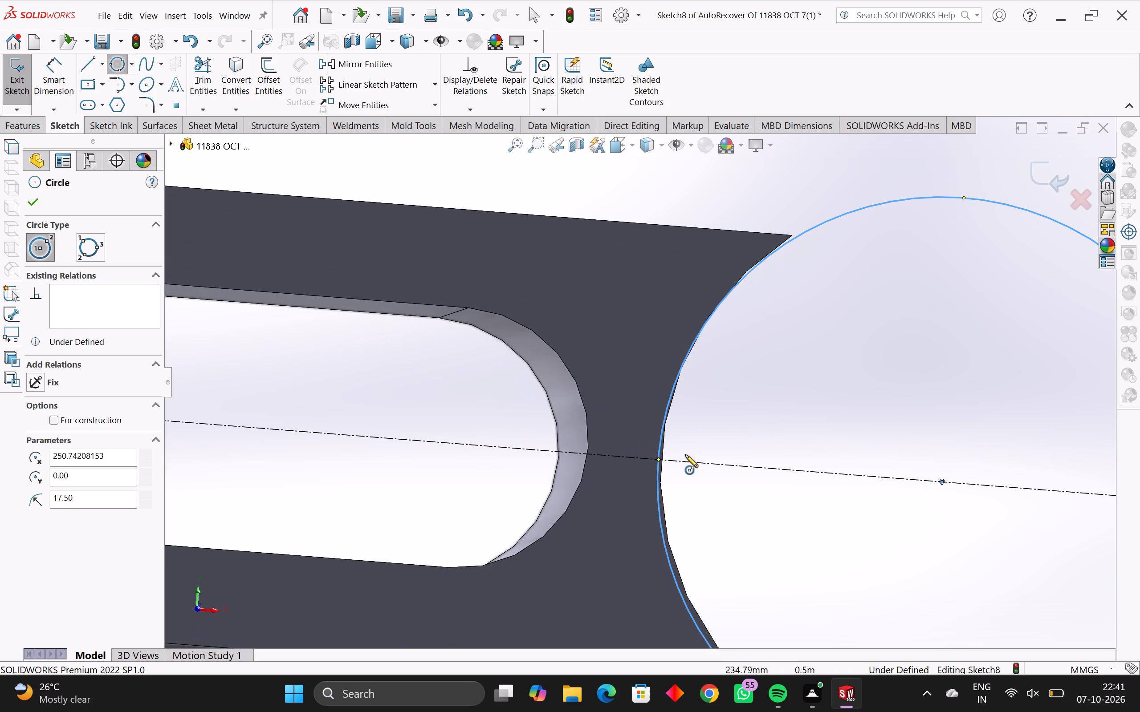
middle_click_drag(672, 469, 671, 474)
Accept the circle and exit the sketch.
left_click(38, 205)
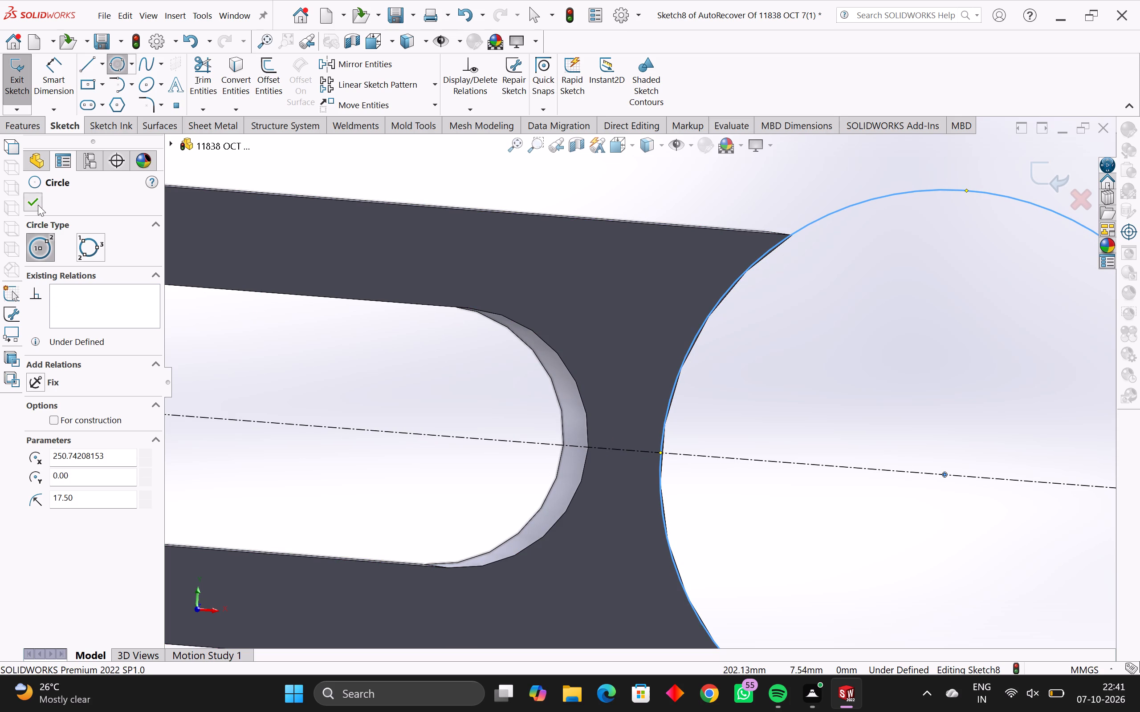
left_click(90, 299)
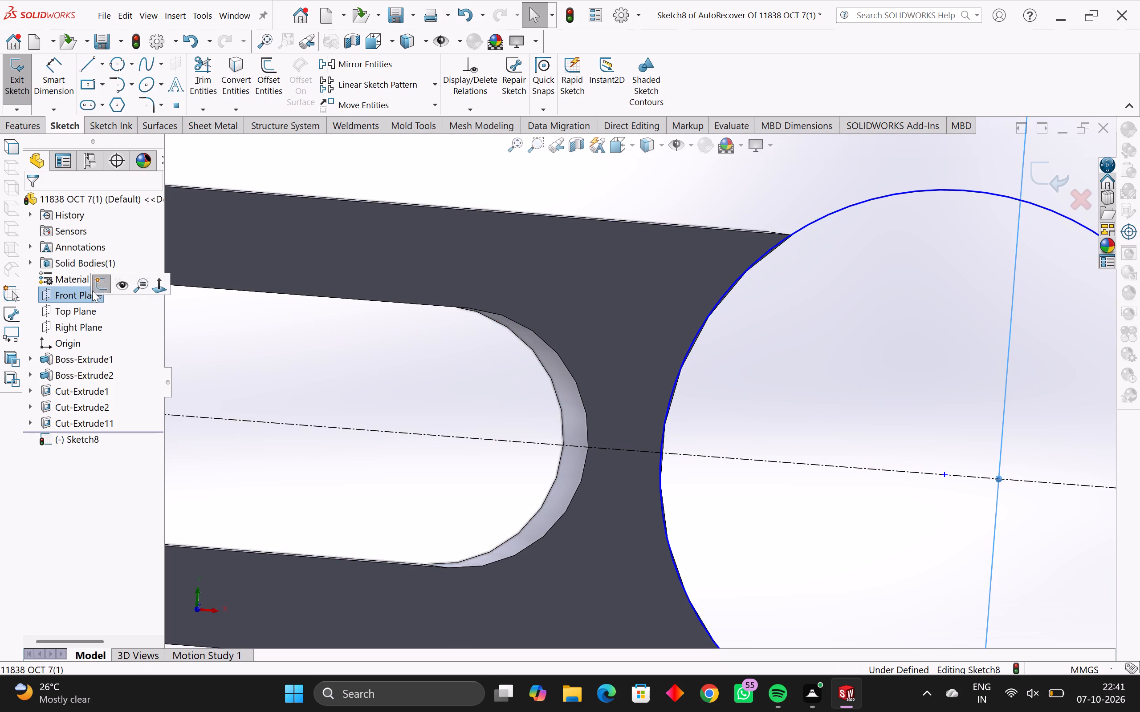
left_click(95, 286)
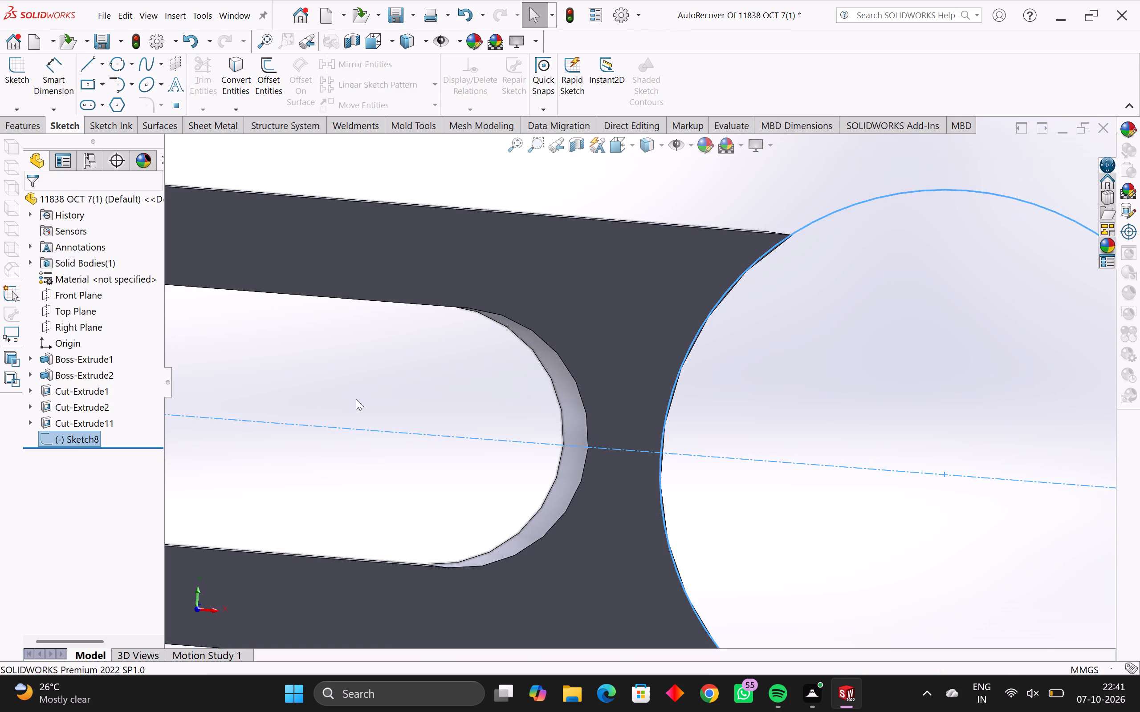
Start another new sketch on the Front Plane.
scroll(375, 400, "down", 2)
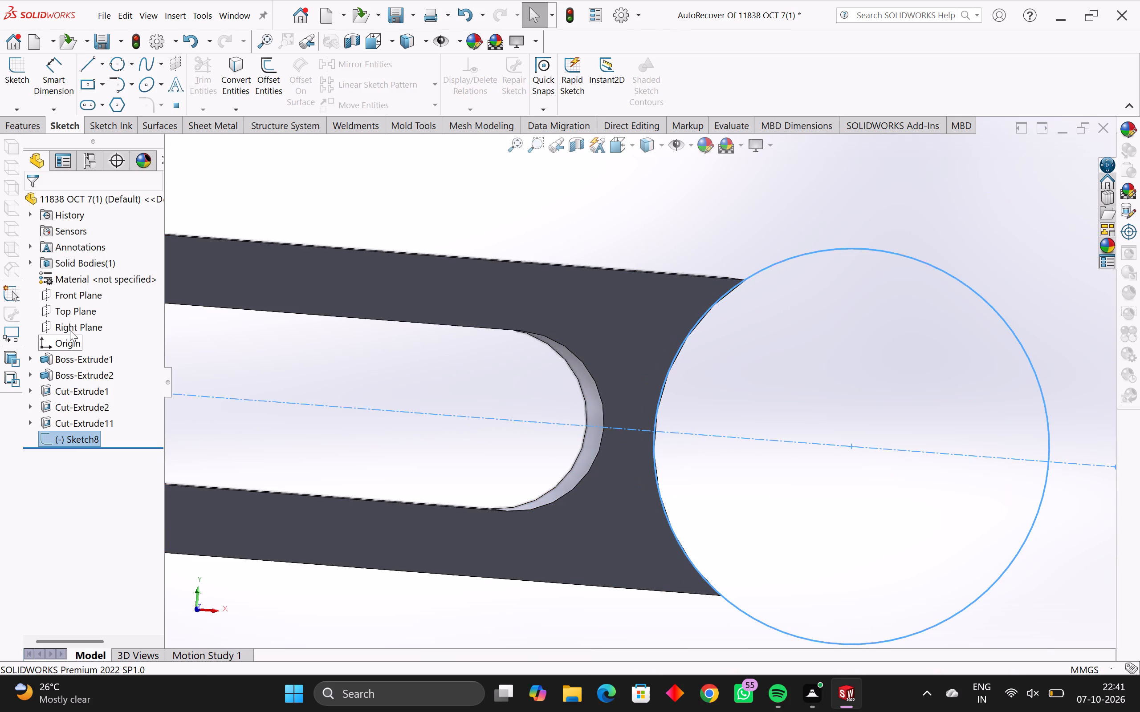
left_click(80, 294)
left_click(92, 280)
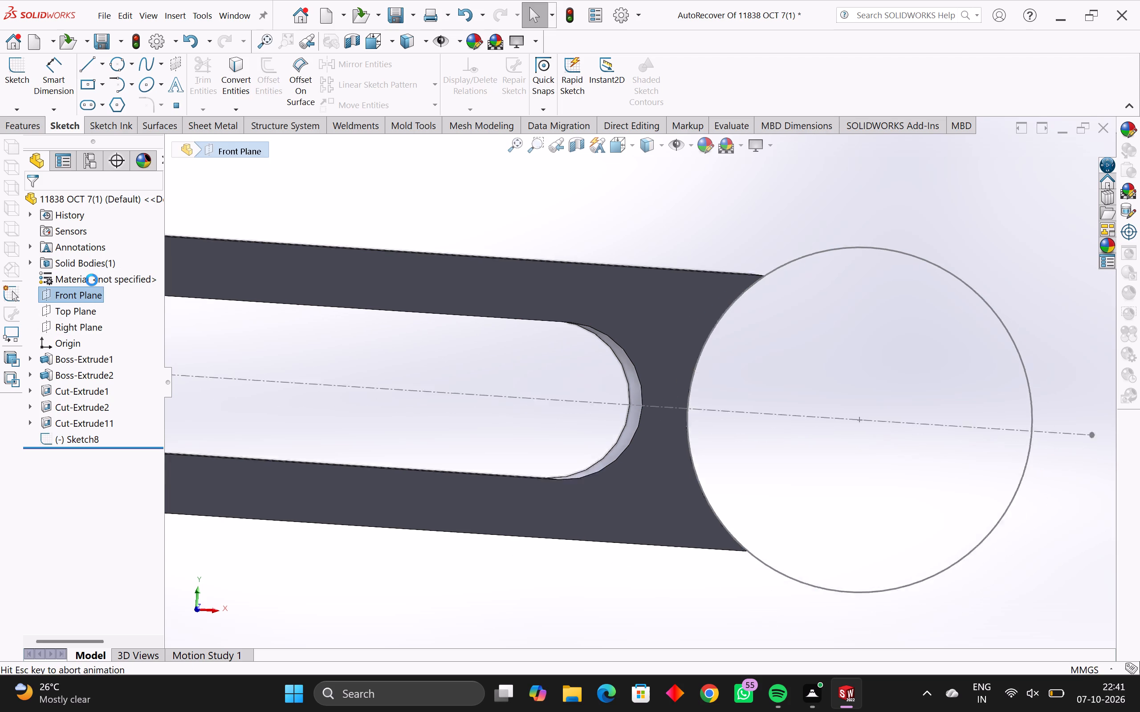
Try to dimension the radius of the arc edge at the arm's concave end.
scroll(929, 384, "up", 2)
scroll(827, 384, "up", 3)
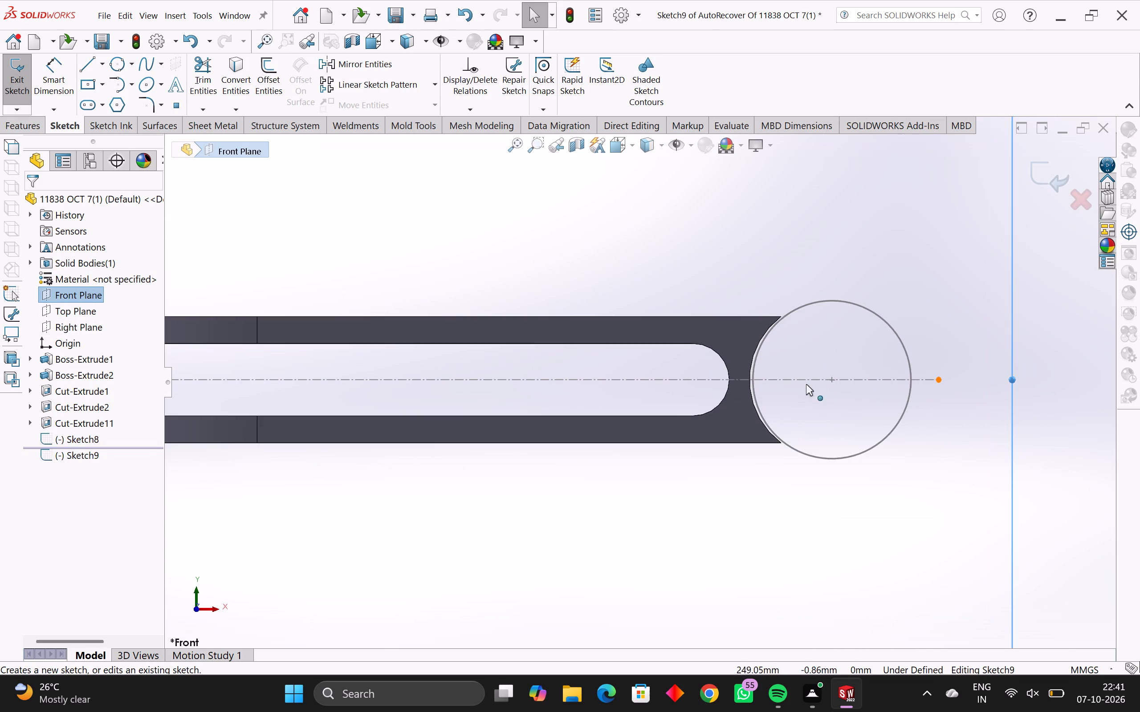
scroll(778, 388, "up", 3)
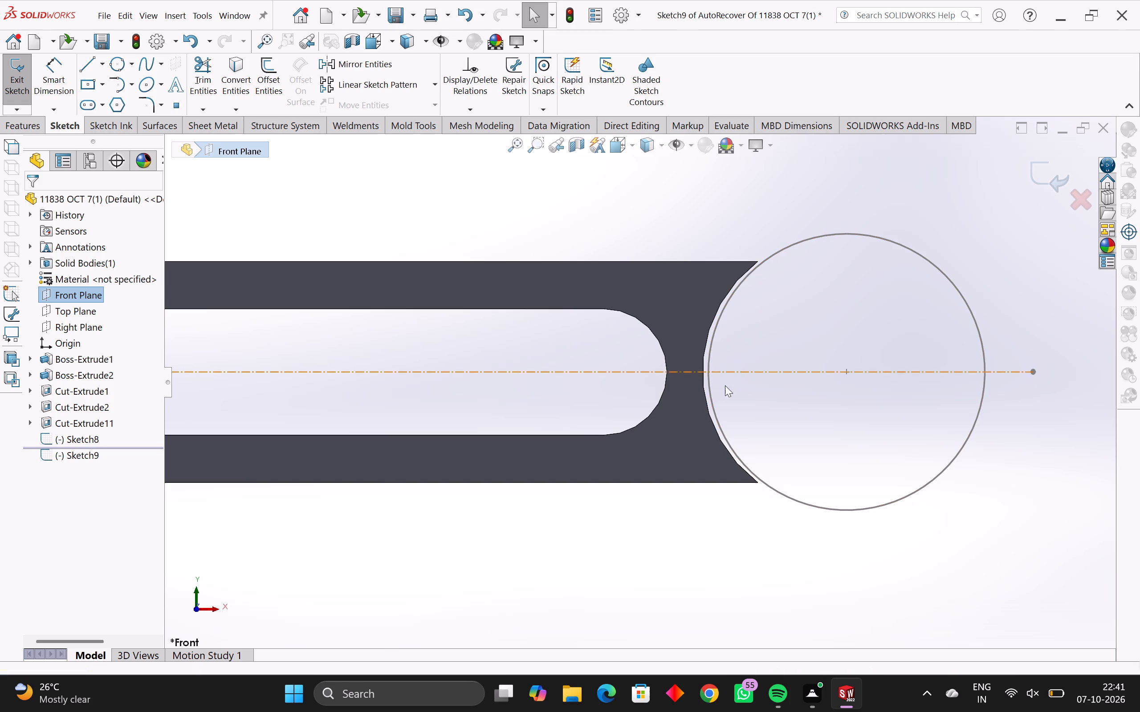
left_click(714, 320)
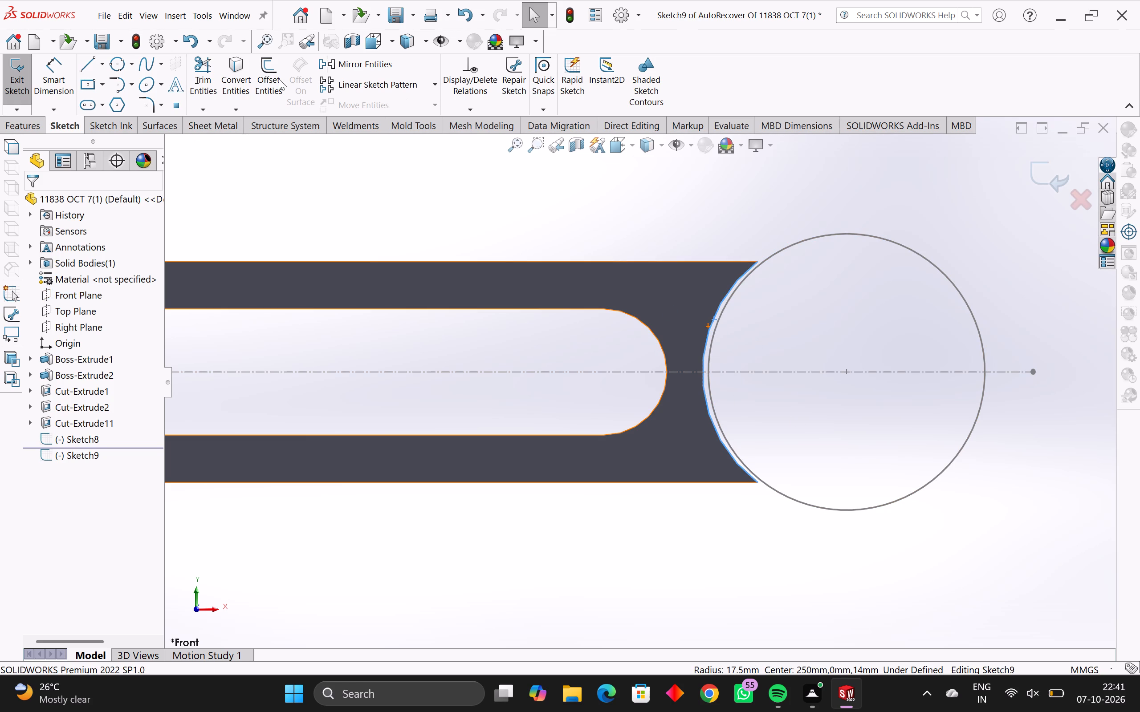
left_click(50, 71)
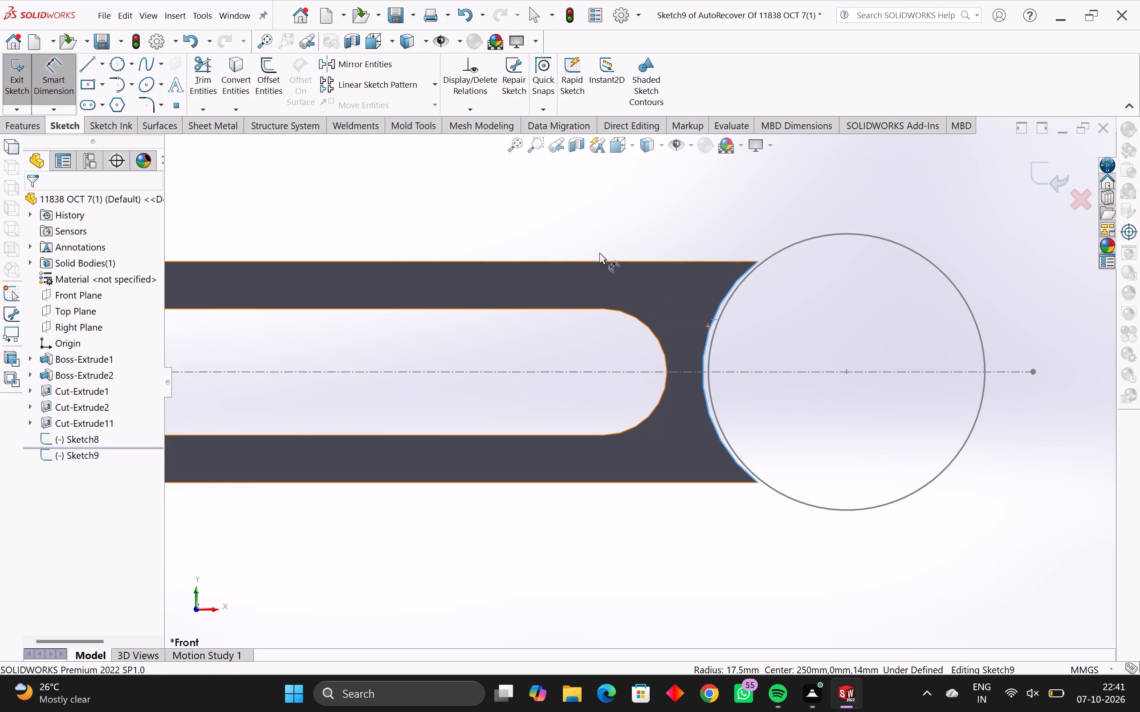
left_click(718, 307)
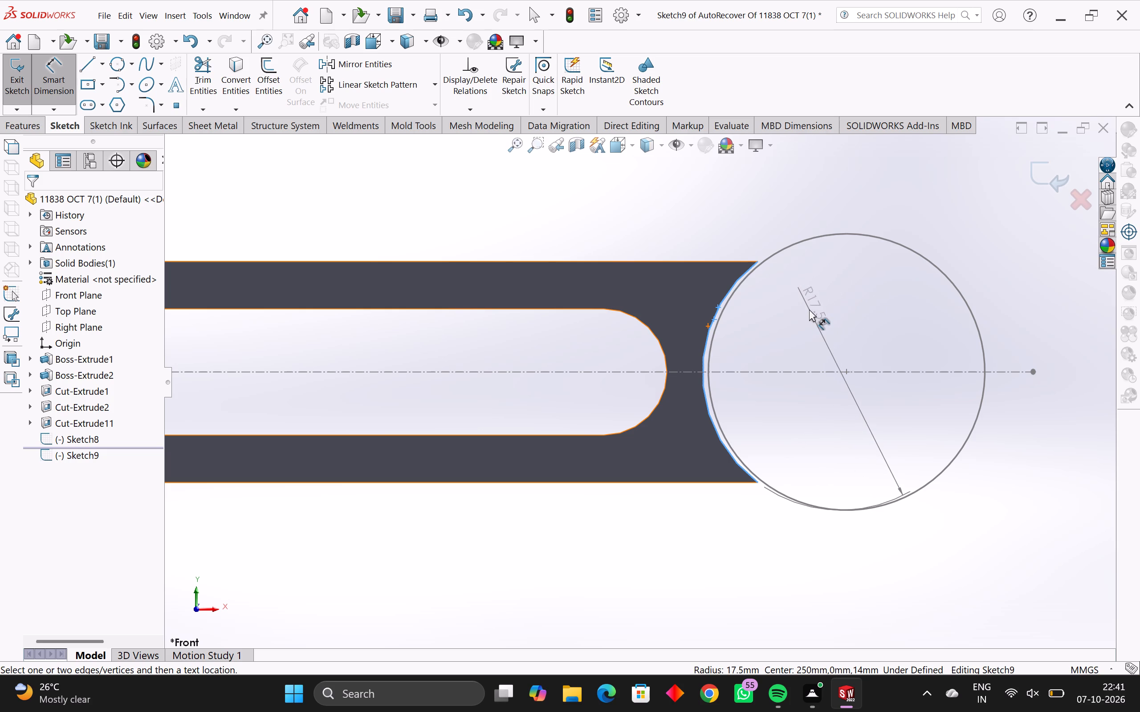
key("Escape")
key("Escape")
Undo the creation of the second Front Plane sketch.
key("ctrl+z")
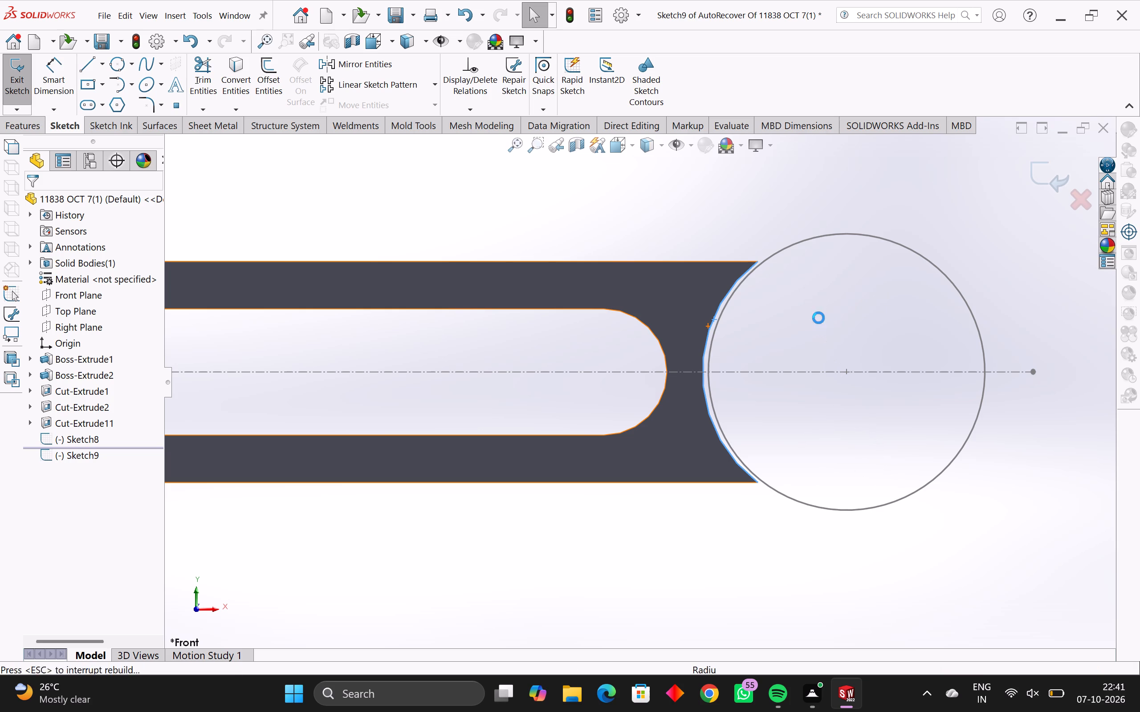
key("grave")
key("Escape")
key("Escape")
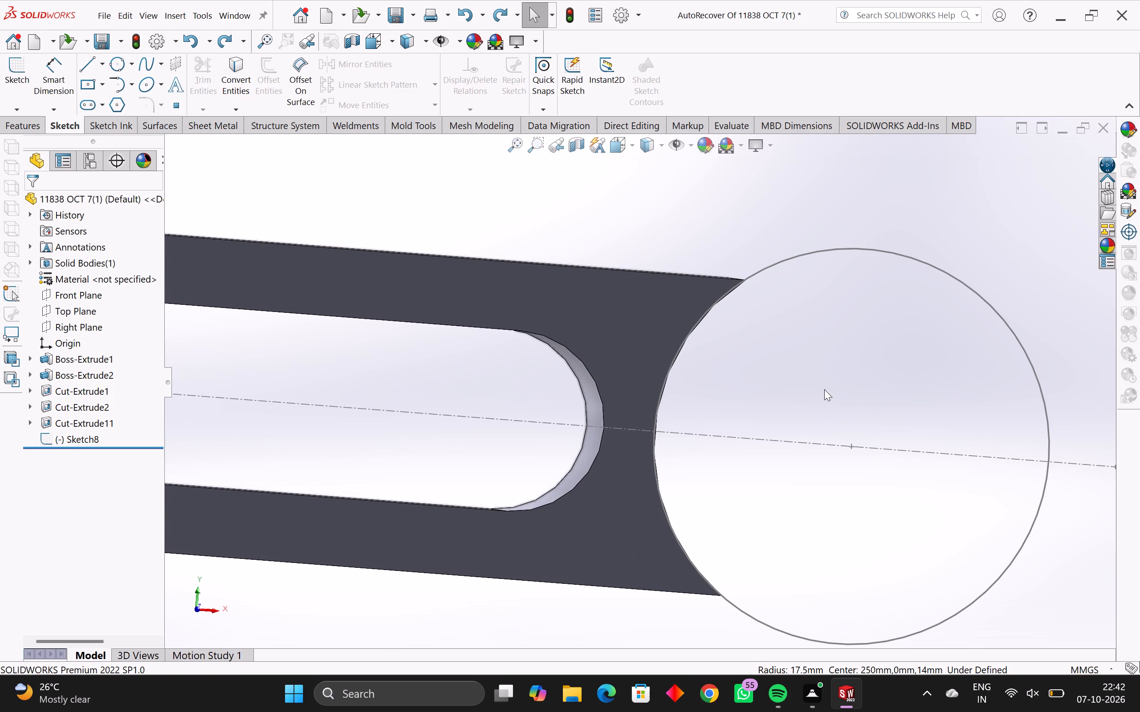
Examine how the sketched circle lines up with the arm's concave end from several angles.
scroll(765, 457, "down", 1)
middle_click_drag(765, 457, 734, 490)
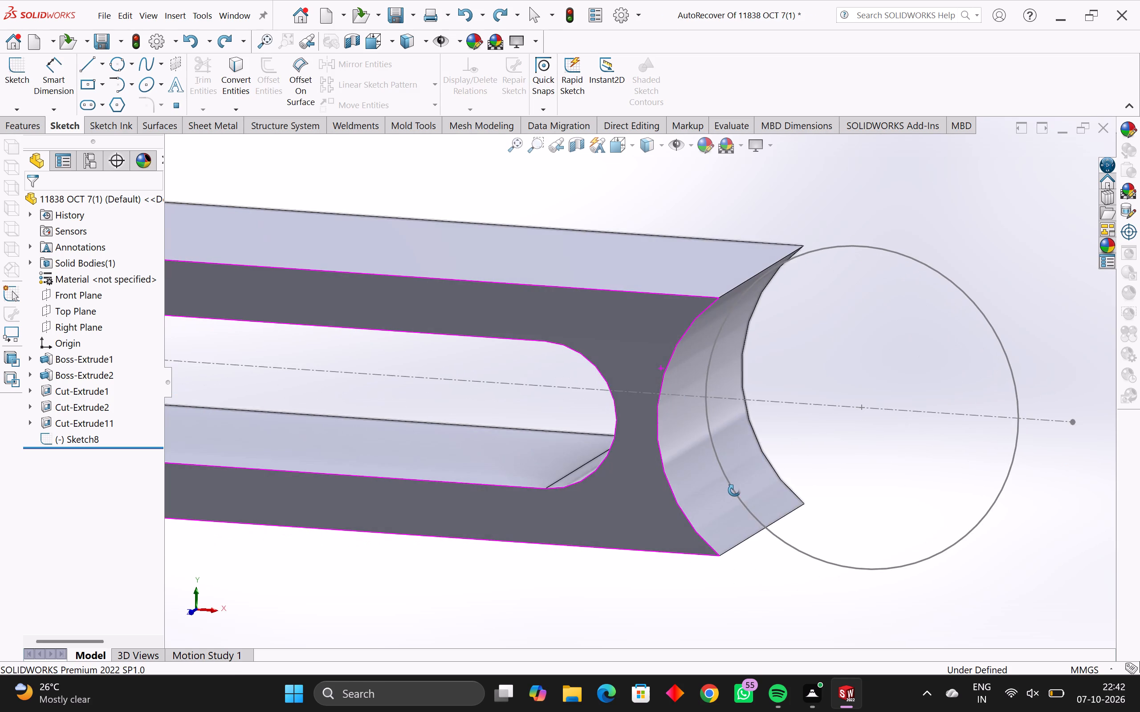
middle_click_drag(734, 490, 739, 490)
scroll(722, 475, "up", 3)
middle_click_drag(694, 423, 654, 446)
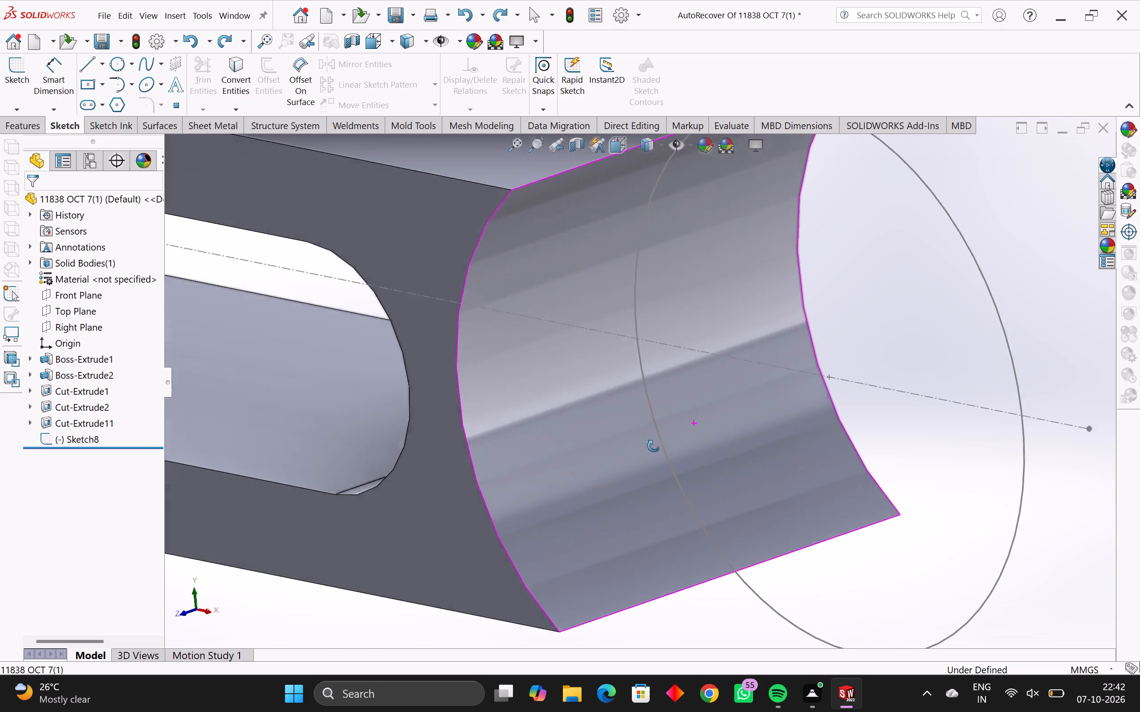
middle_click_drag(654, 446, 717, 409)
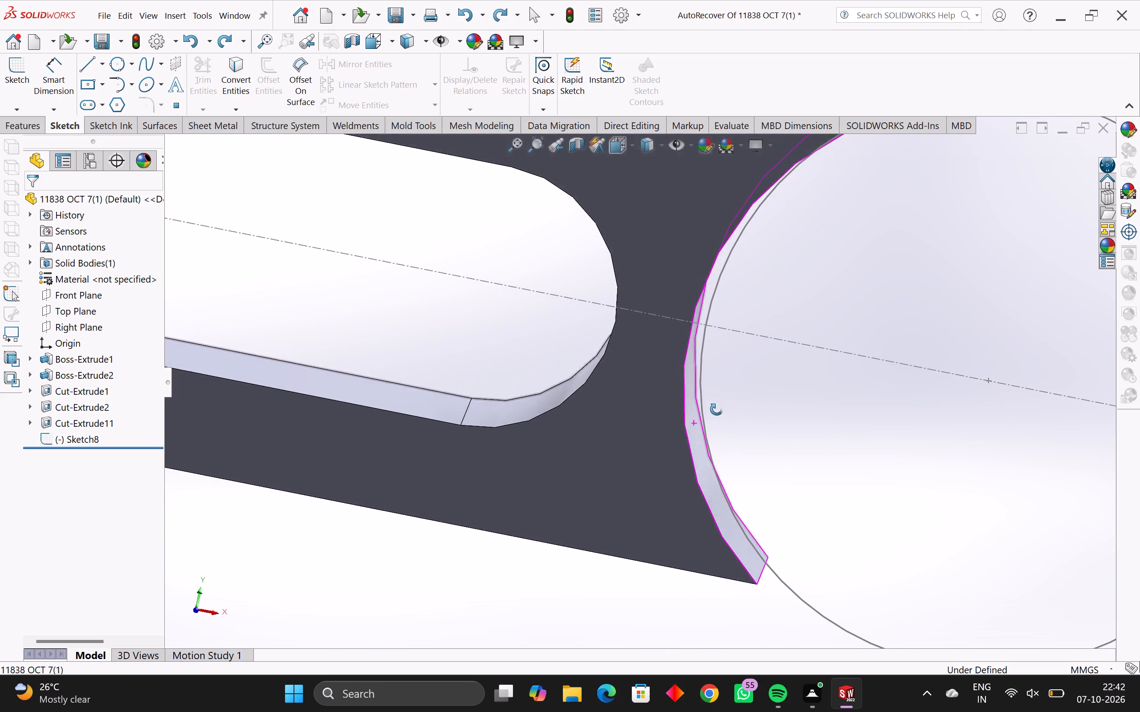
middle_click_drag(717, 409, 720, 396)
scroll(679, 357, "down", 1)
middle_click_drag(678, 357, 655, 361)
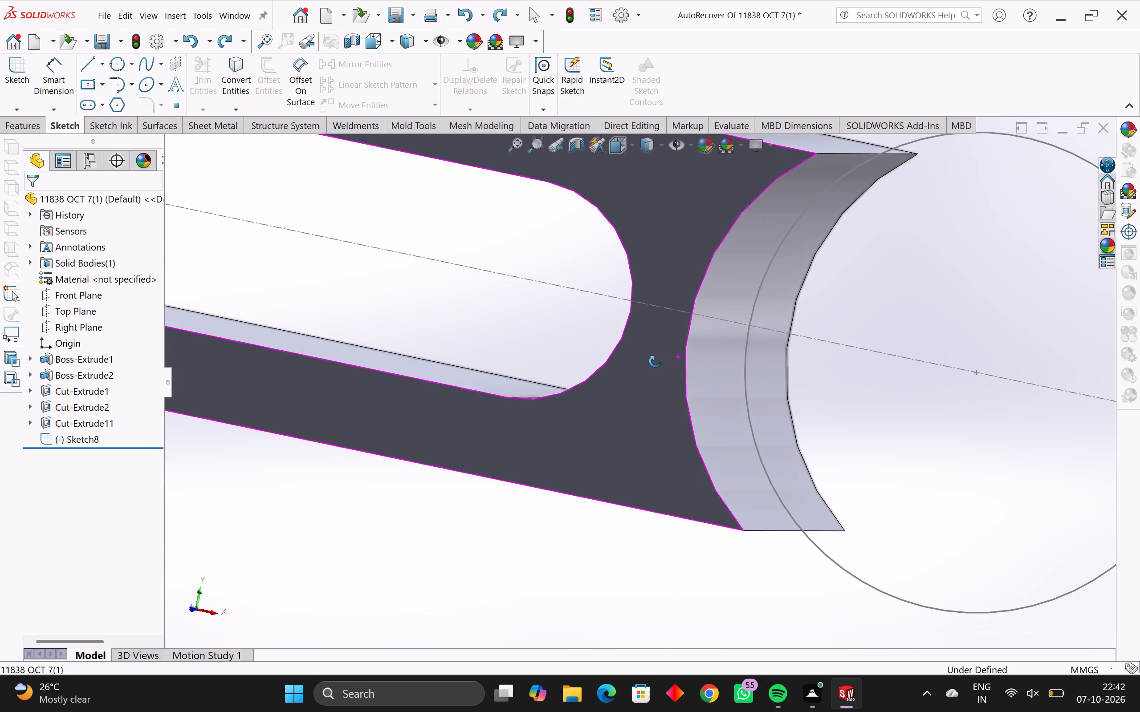
middle_click_drag(655, 361, 675, 363)
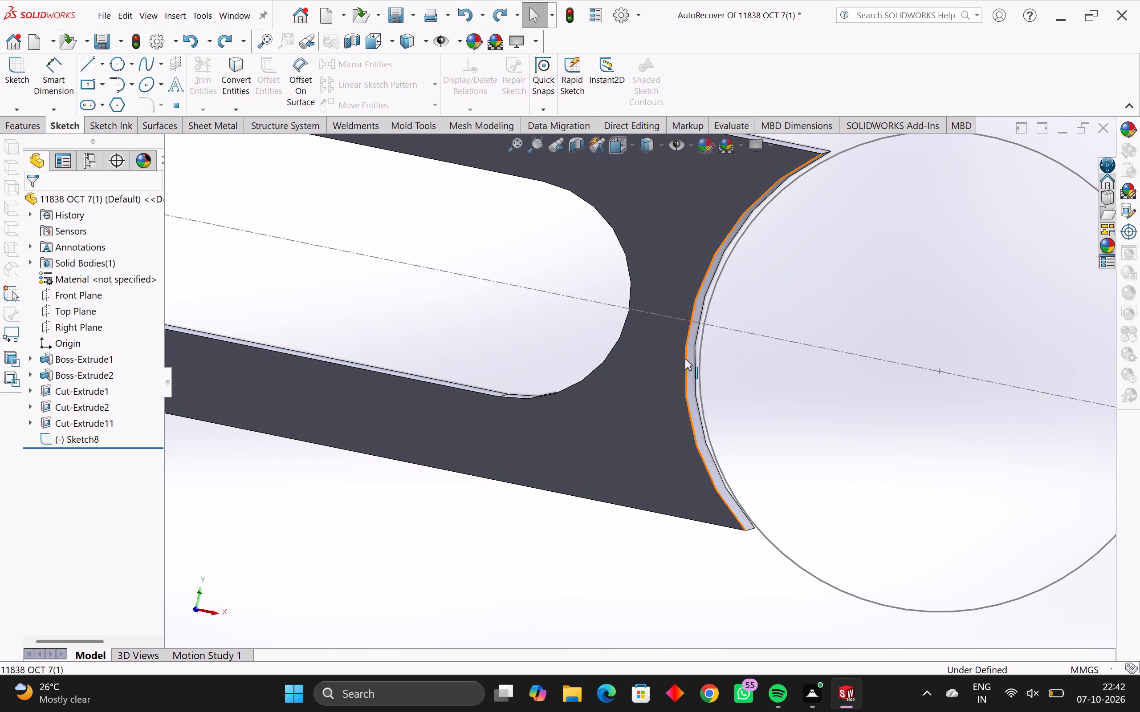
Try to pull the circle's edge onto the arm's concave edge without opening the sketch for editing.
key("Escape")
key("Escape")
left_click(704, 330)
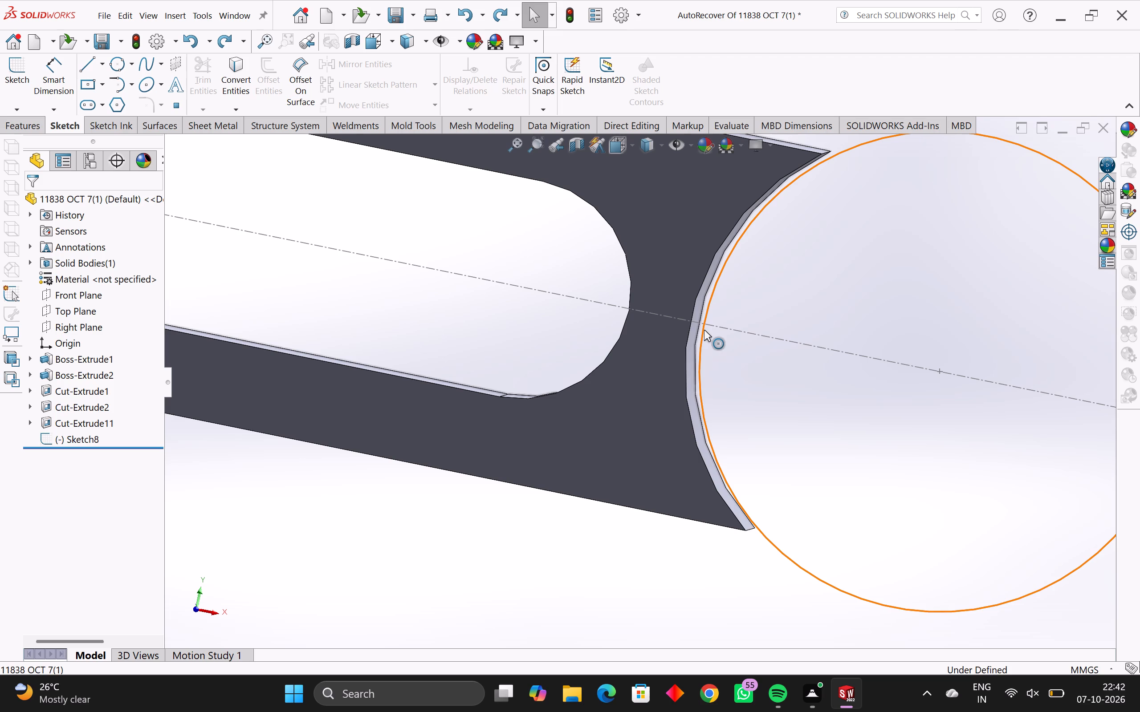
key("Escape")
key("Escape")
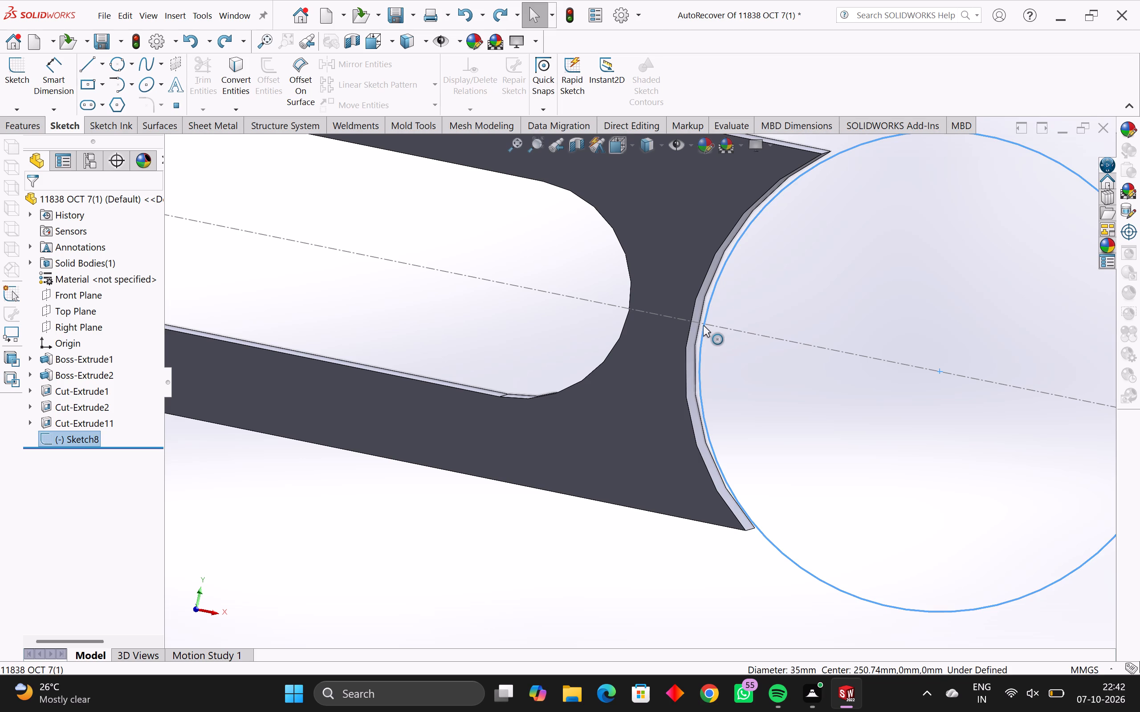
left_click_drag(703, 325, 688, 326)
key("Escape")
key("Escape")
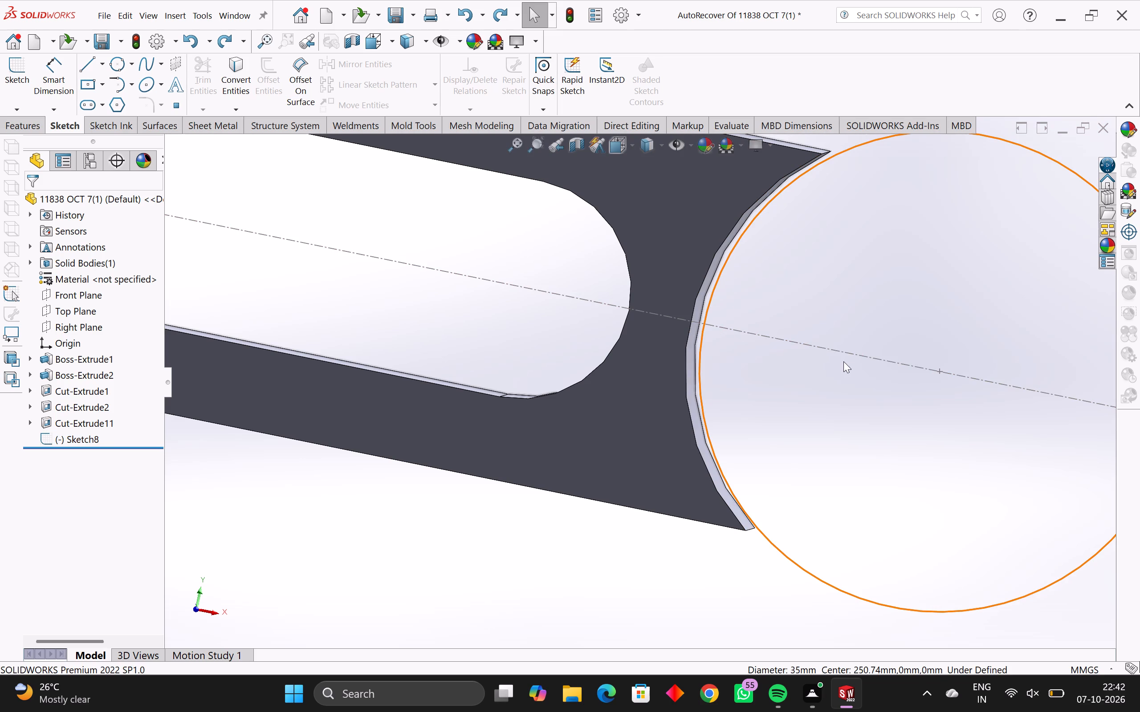
Undo the sketch exit to return to editing the circle sketch.
scroll(933, 256, "up", 2)
scroll(895, 235, "down", 2)
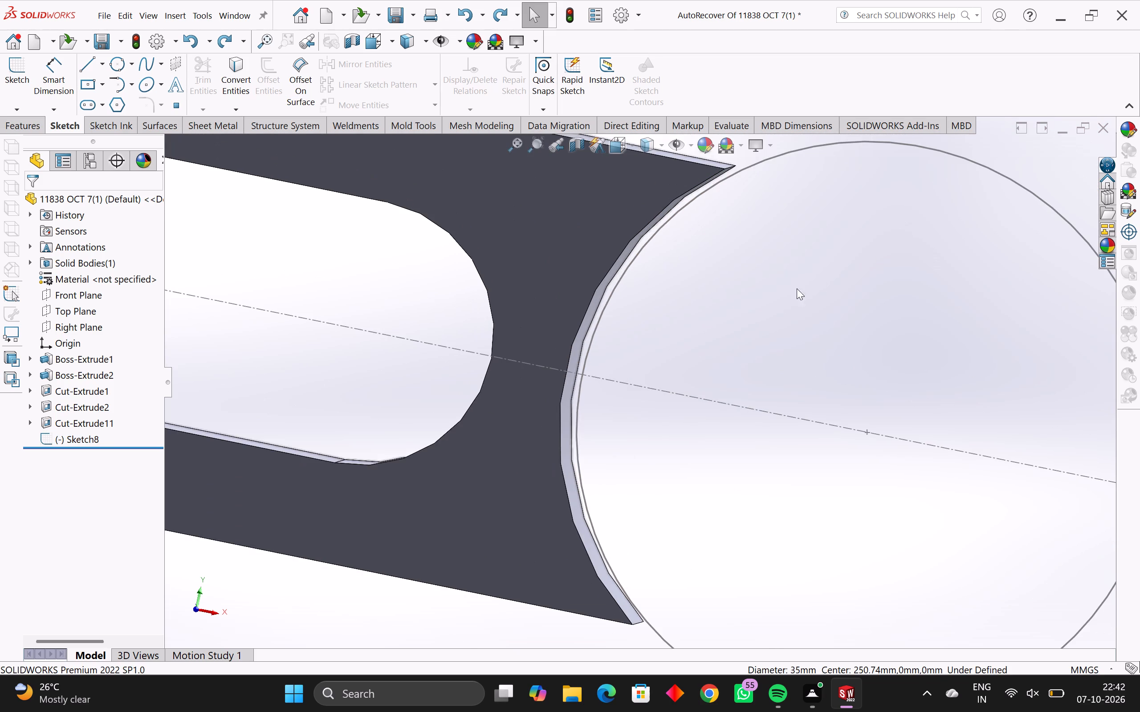
middle_click_drag(751, 314, 748, 345)
key("ctrl+z")
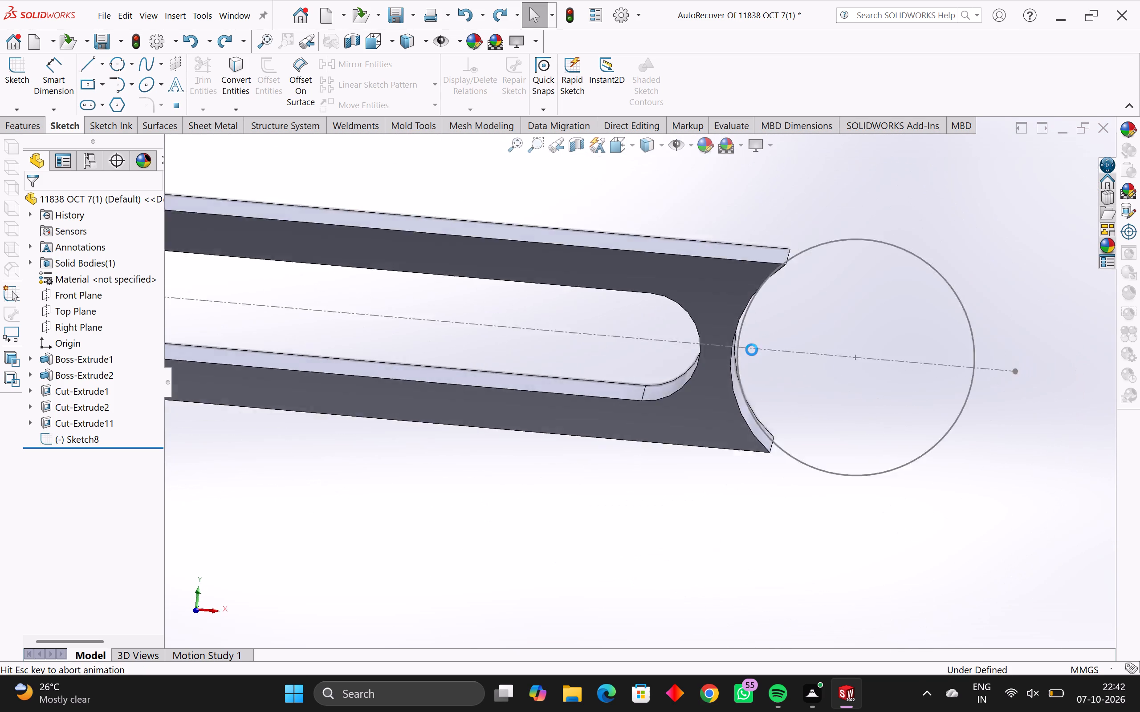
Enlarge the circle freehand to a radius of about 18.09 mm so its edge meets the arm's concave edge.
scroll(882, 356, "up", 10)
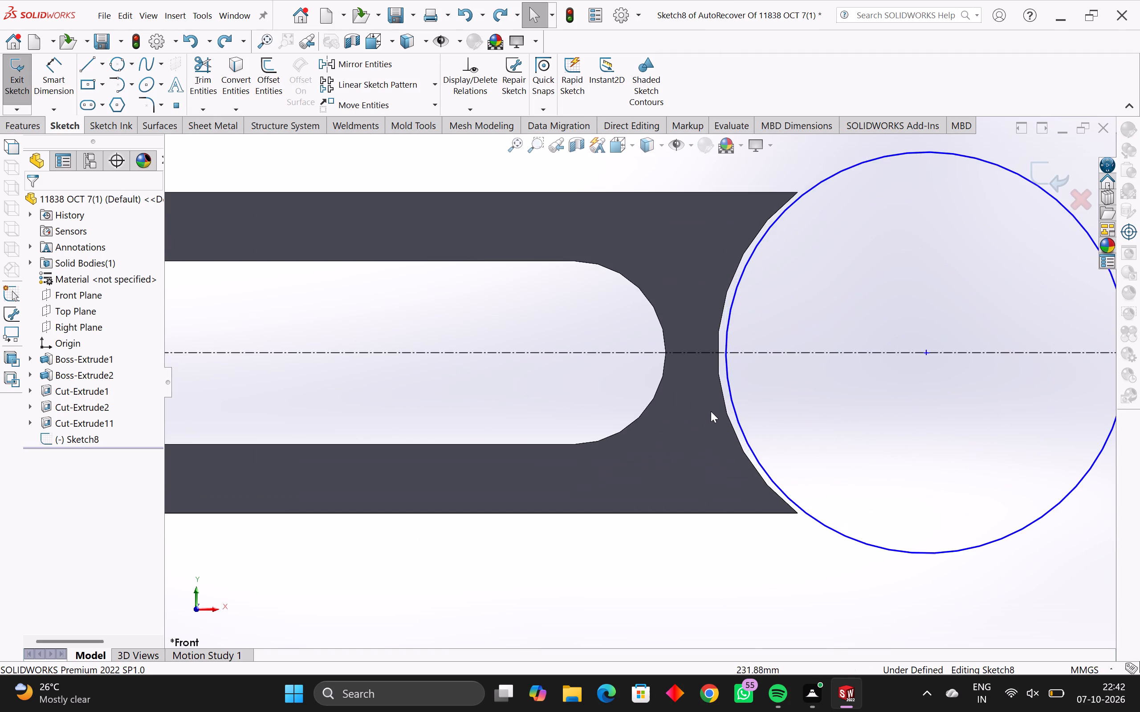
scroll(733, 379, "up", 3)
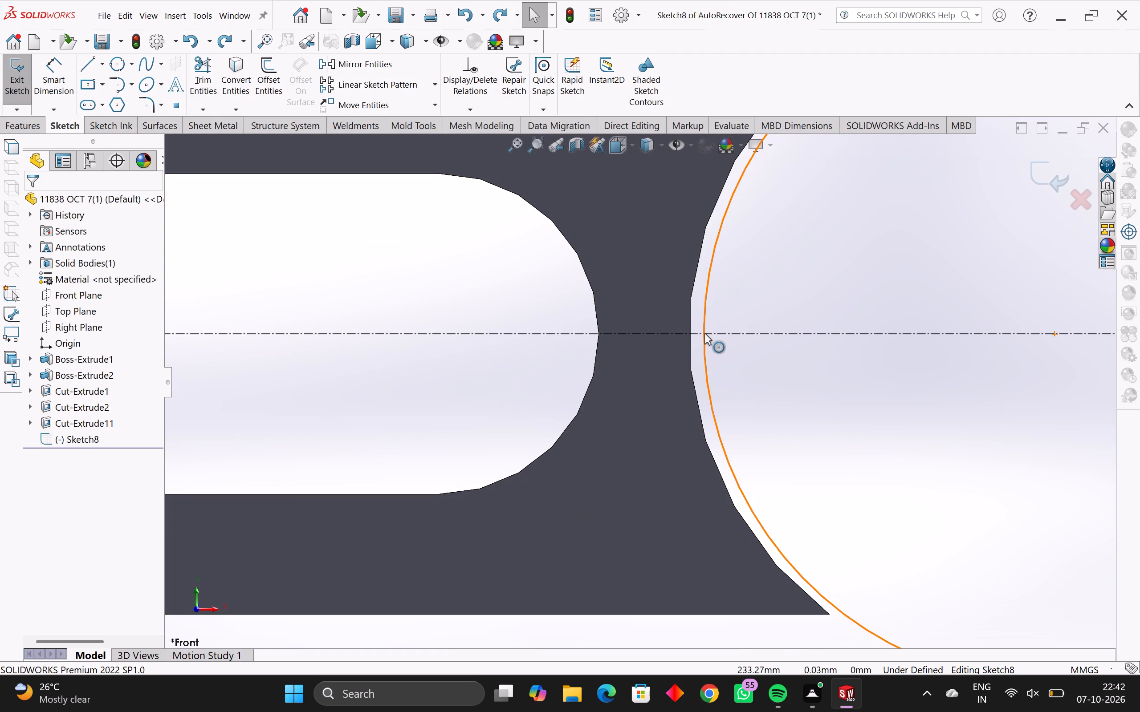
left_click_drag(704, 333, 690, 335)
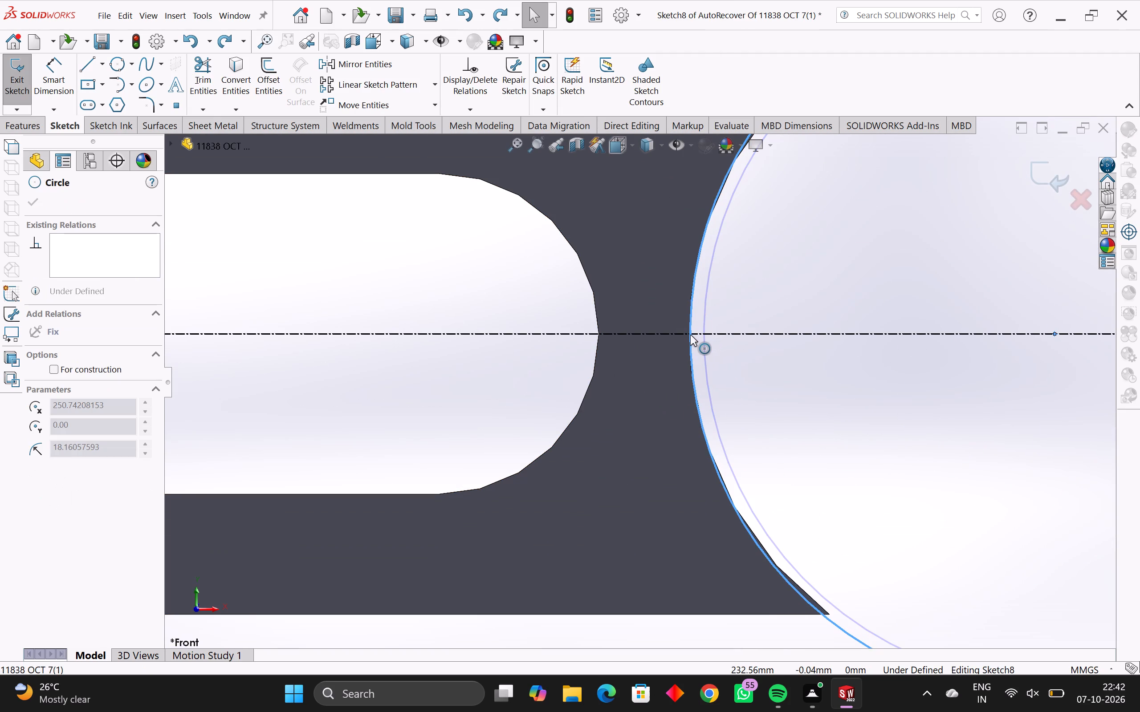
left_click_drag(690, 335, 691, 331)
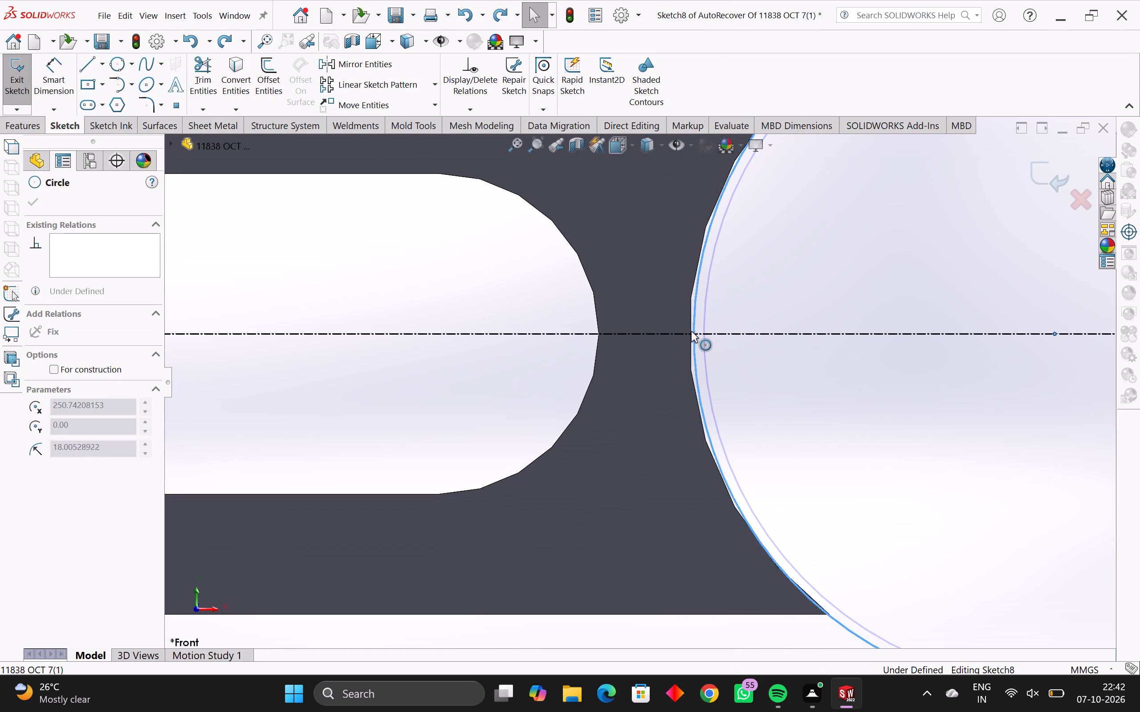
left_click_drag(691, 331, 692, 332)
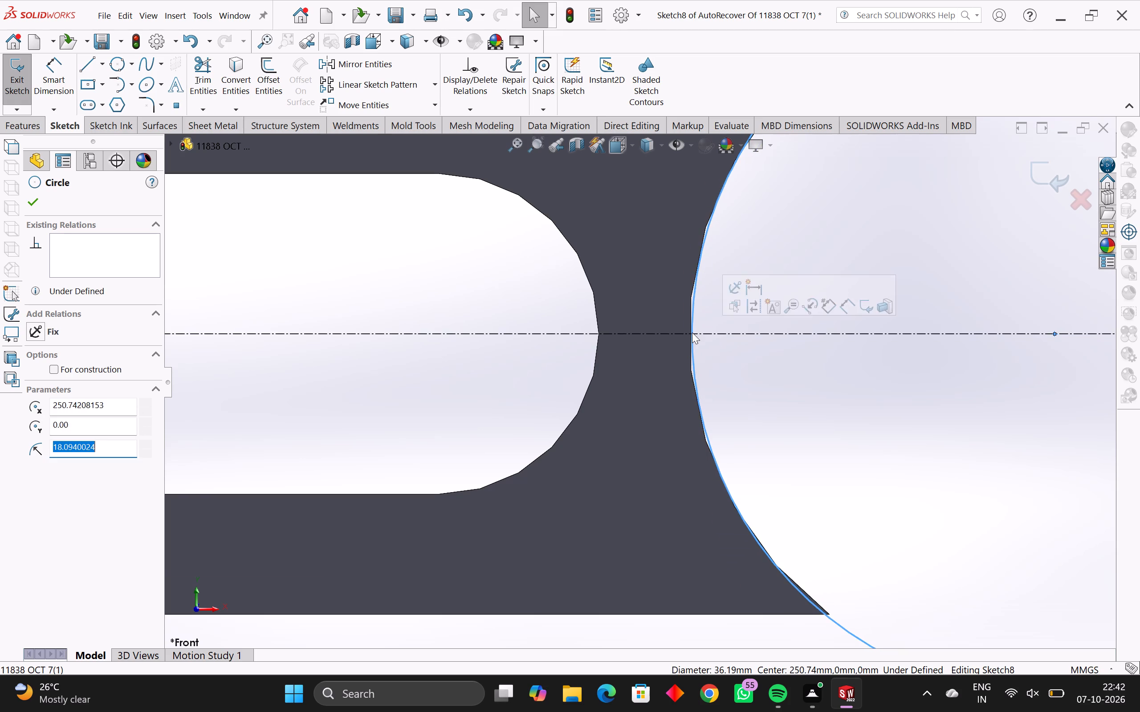
Examine the fit between the enlarged circle and the arm's concave edge up close and at an angle.
scroll(692, 332, "up", 7)
scroll(663, 373, "up", 6)
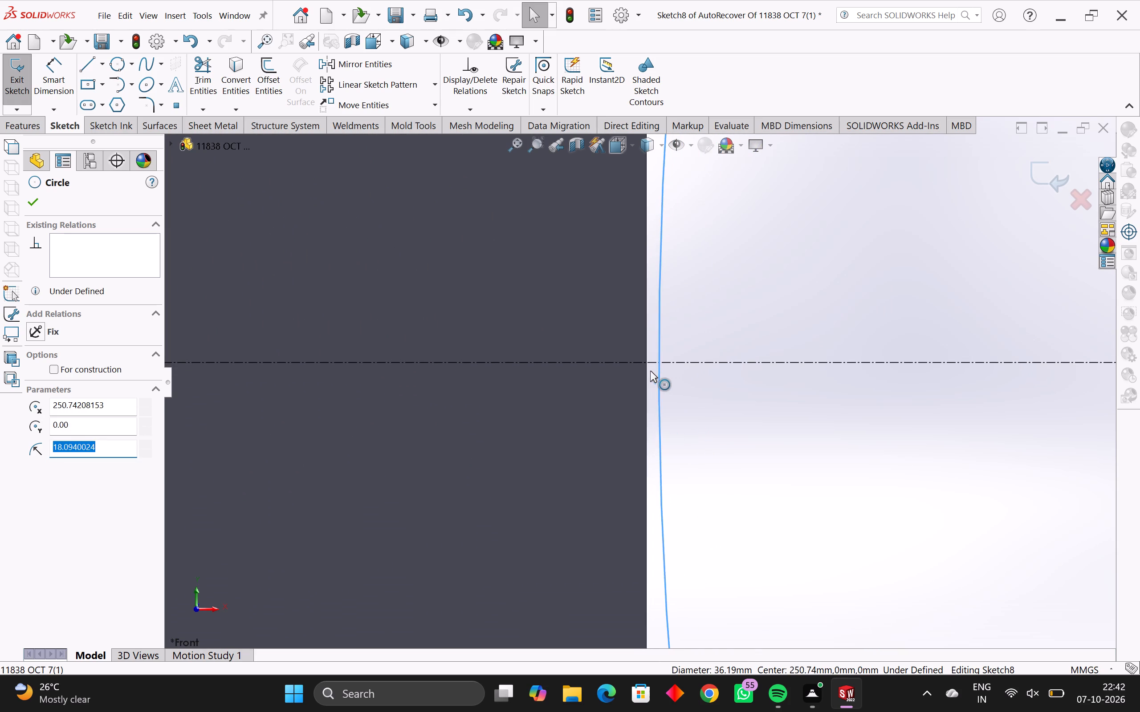
middle_click_drag(643, 371, 617, 374)
scroll(631, 374, "down", 3)
key("grave")
key("Escape")
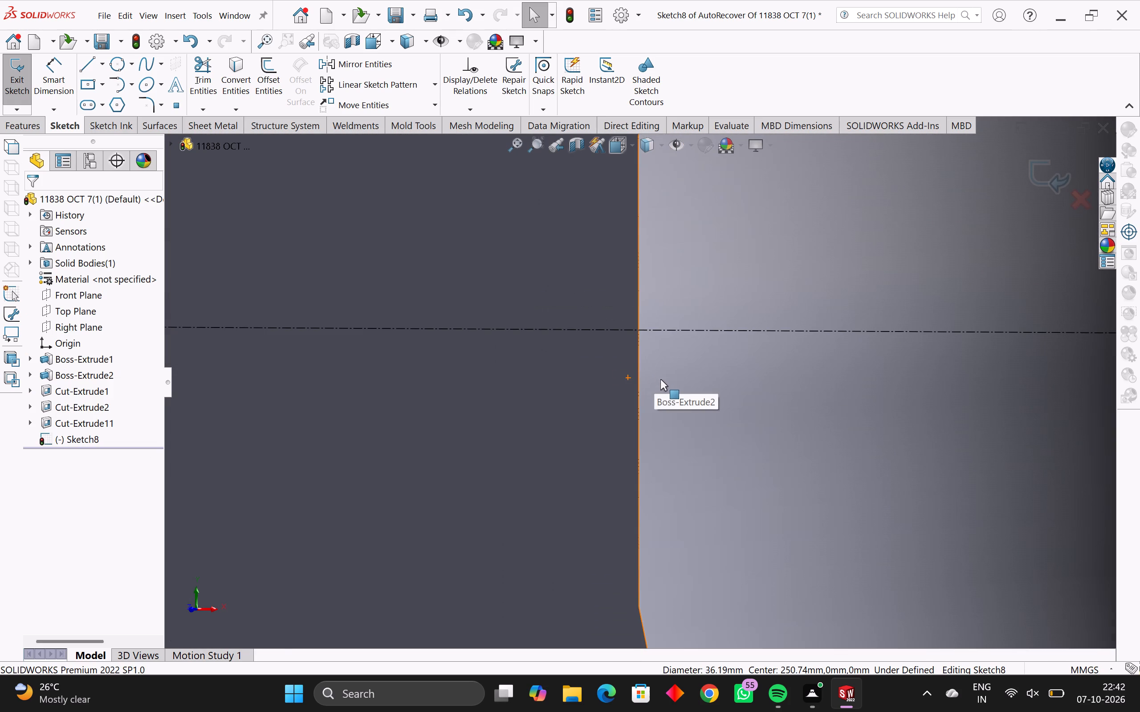
scroll(677, 388, "down", 6)
middle_click_drag(706, 400, 732, 415)
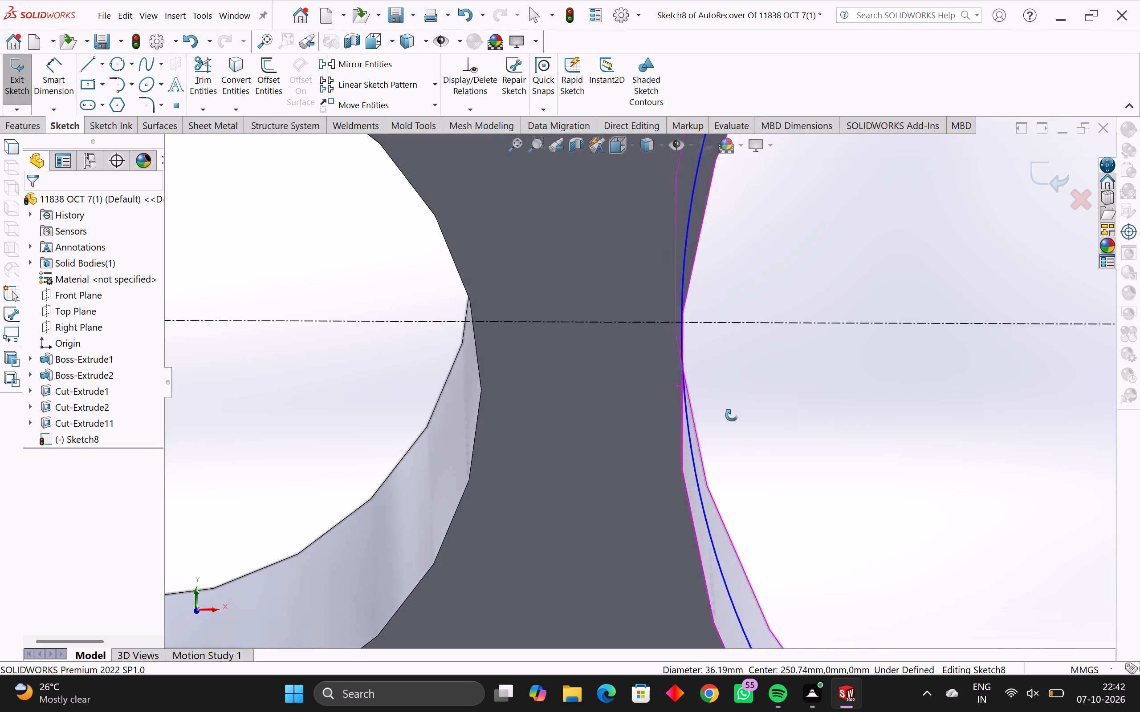
middle_click_drag(732, 415, 729, 416)
scroll(729, 415, "down", 6)
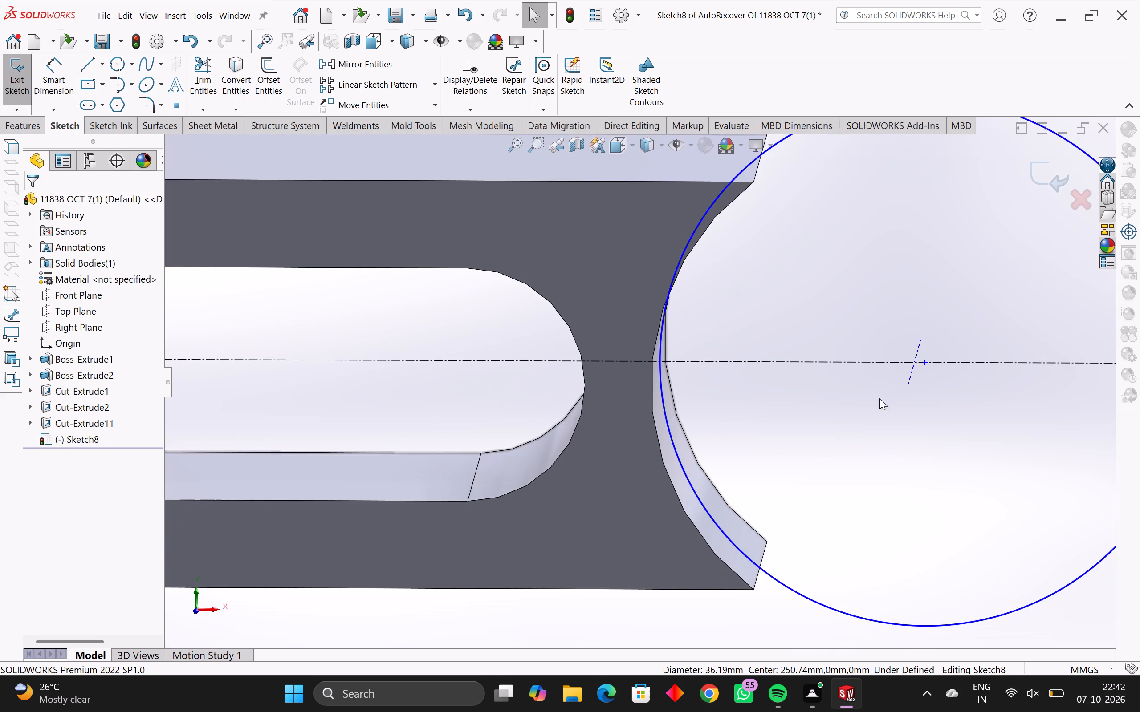
scroll(910, 364, "up", 2)
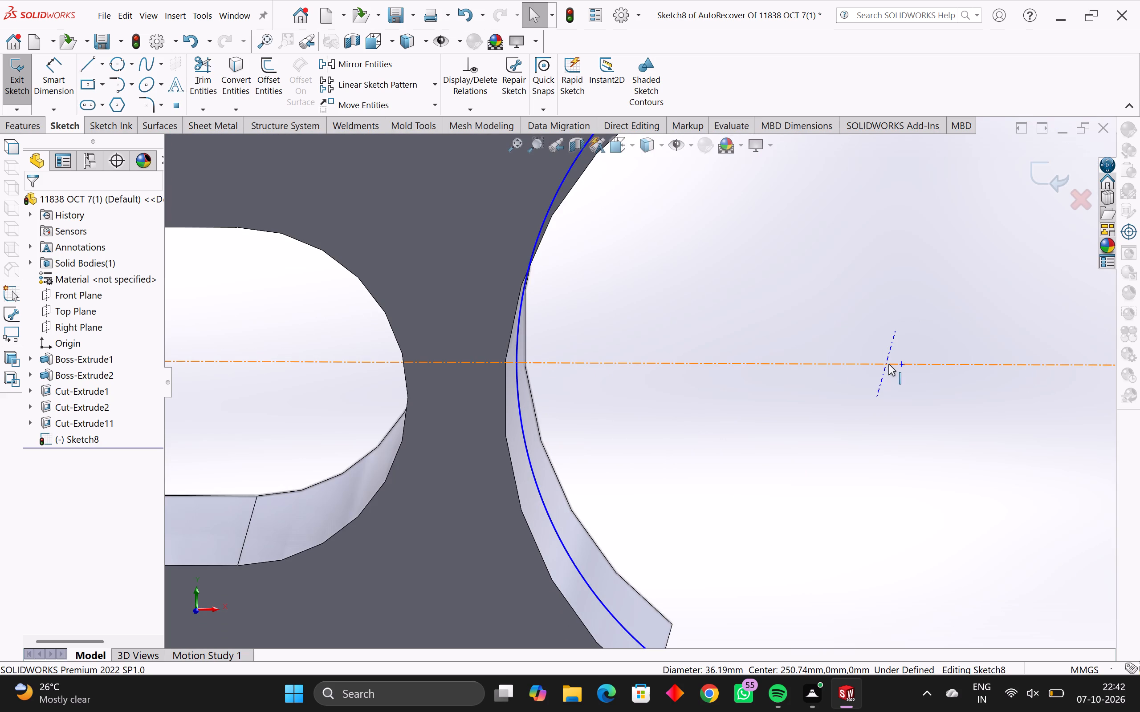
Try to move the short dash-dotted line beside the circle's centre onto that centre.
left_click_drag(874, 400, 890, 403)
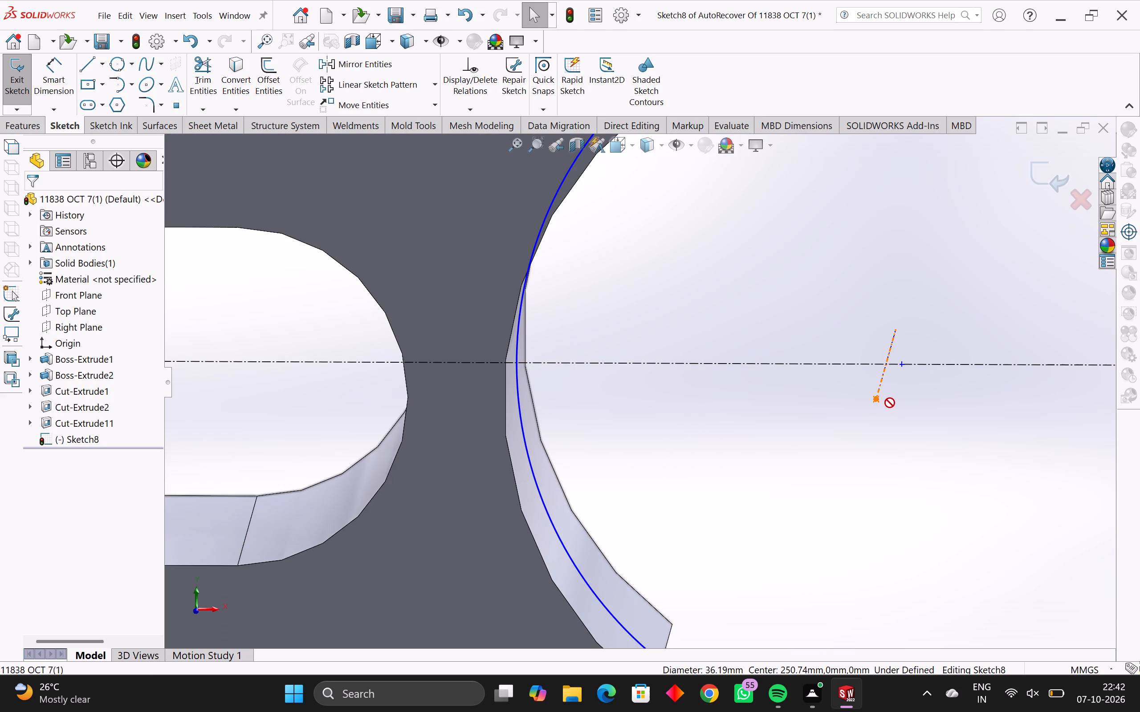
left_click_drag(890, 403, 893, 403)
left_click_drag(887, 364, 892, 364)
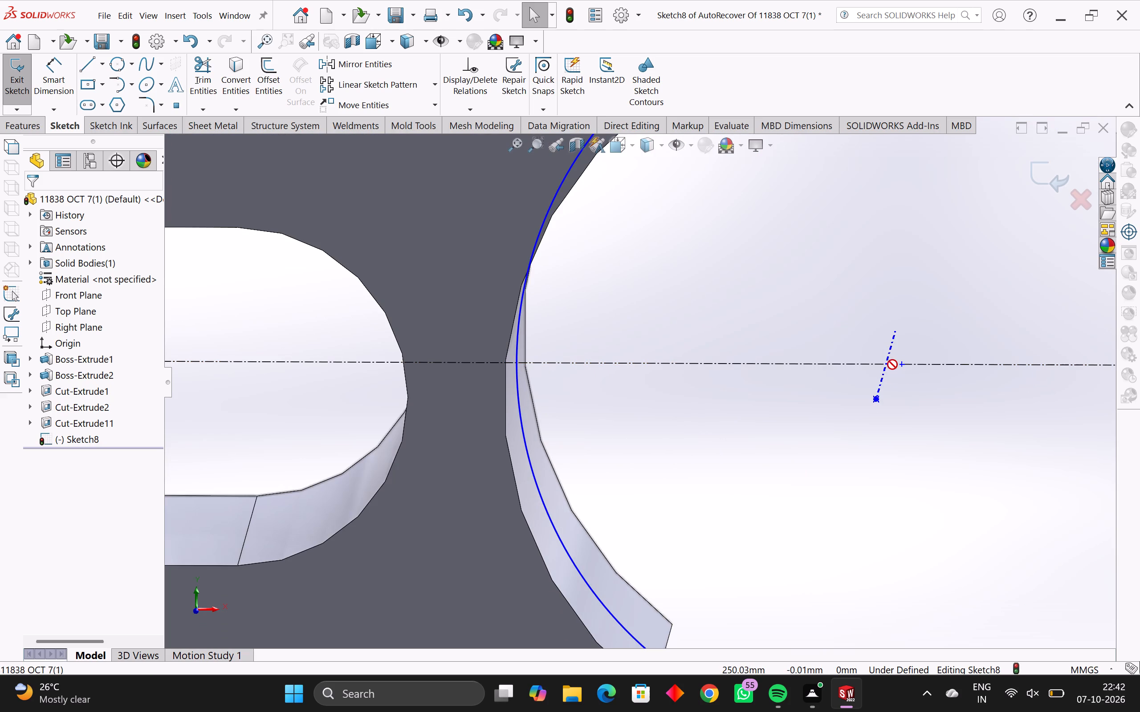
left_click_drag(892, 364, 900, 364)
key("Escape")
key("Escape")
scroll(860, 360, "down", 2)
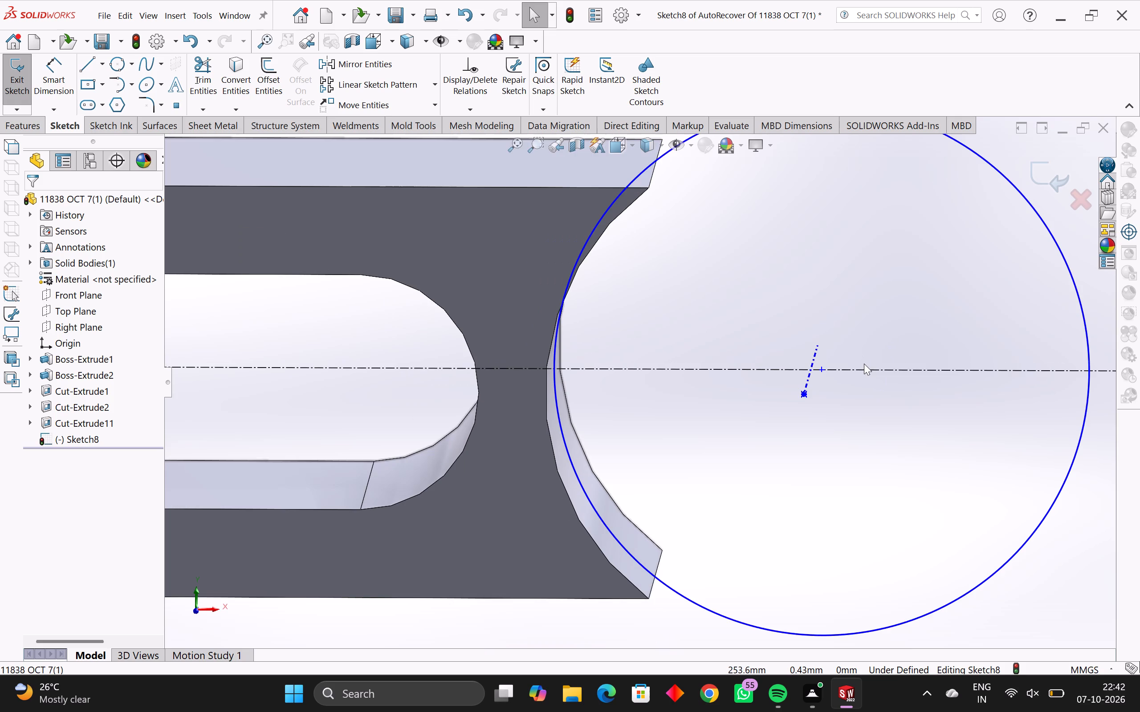
Undo the circle's resizing, its radius value and its creation, leaving only the centreline in the sketch.
key("ctrl+z")
key("ctrl+z")
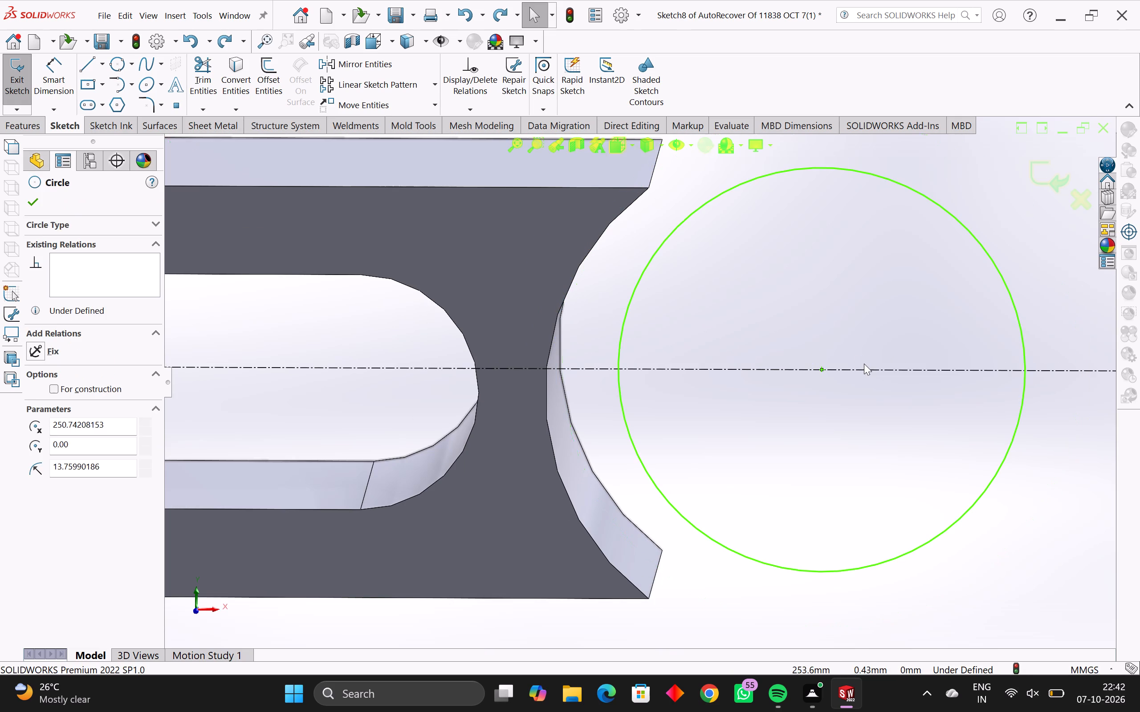
key("ctrl+z")
key("Escape")
key("Escape")
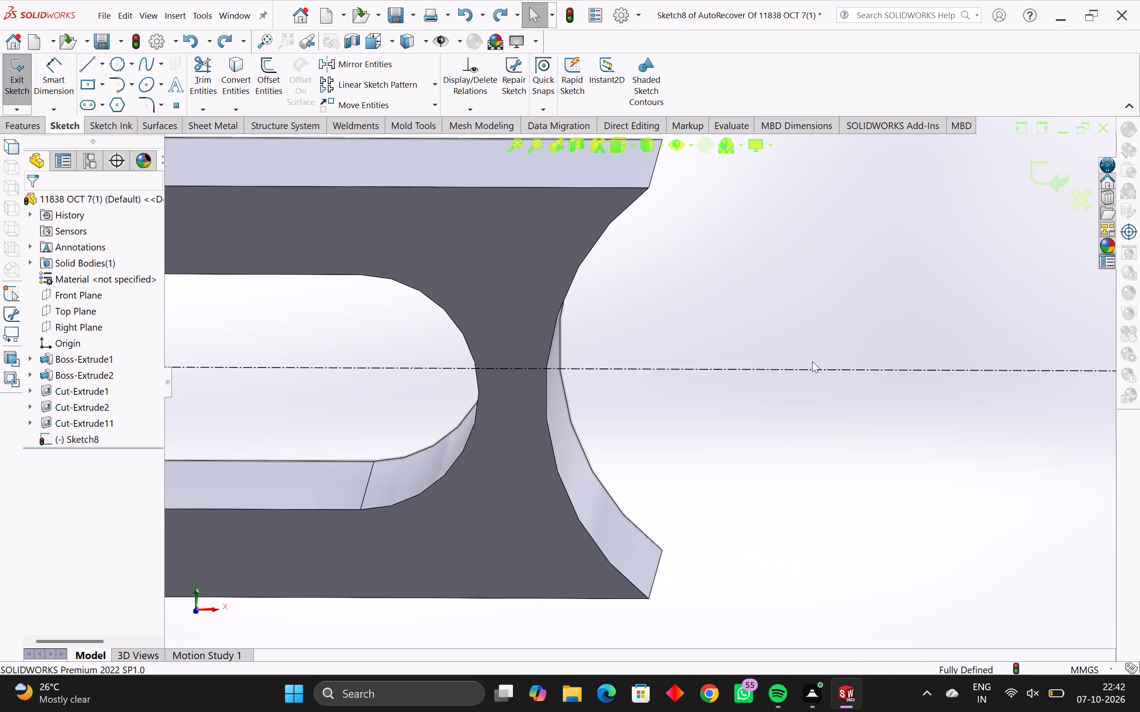
Delete the horizontal construction centreline running along the arm from the sketch.
scroll(740, 355, "down", 2)
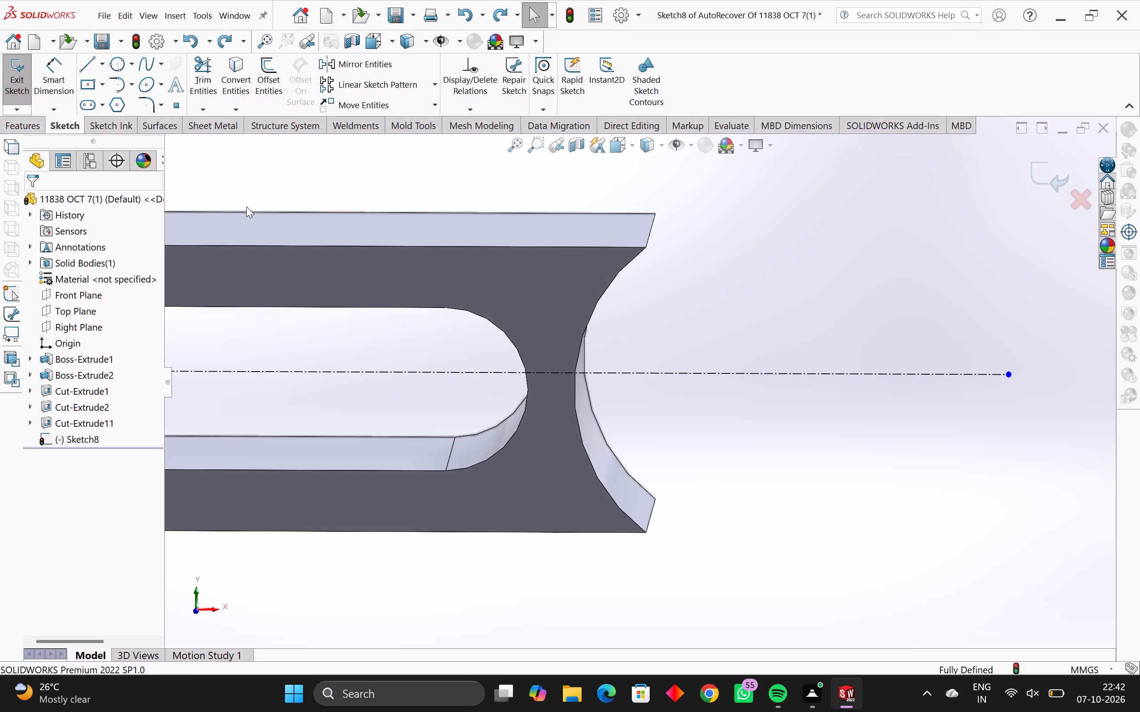
middle_click_drag(423, 327, 401, 318)
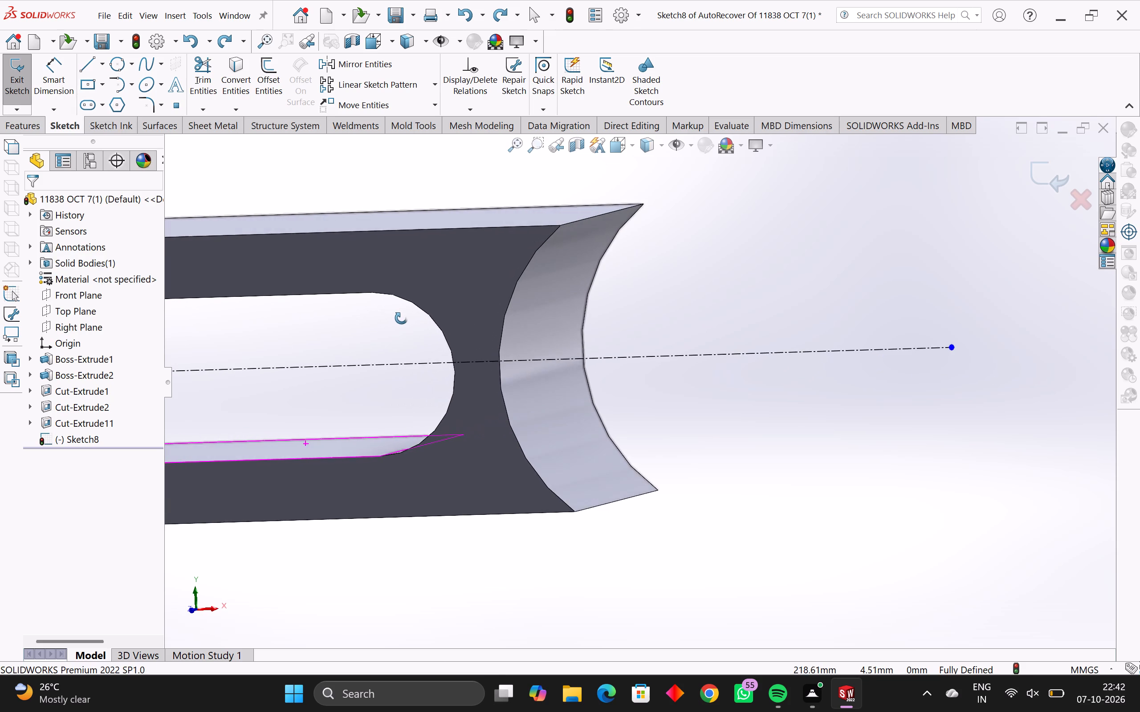
middle_click_drag(401, 318, 425, 333)
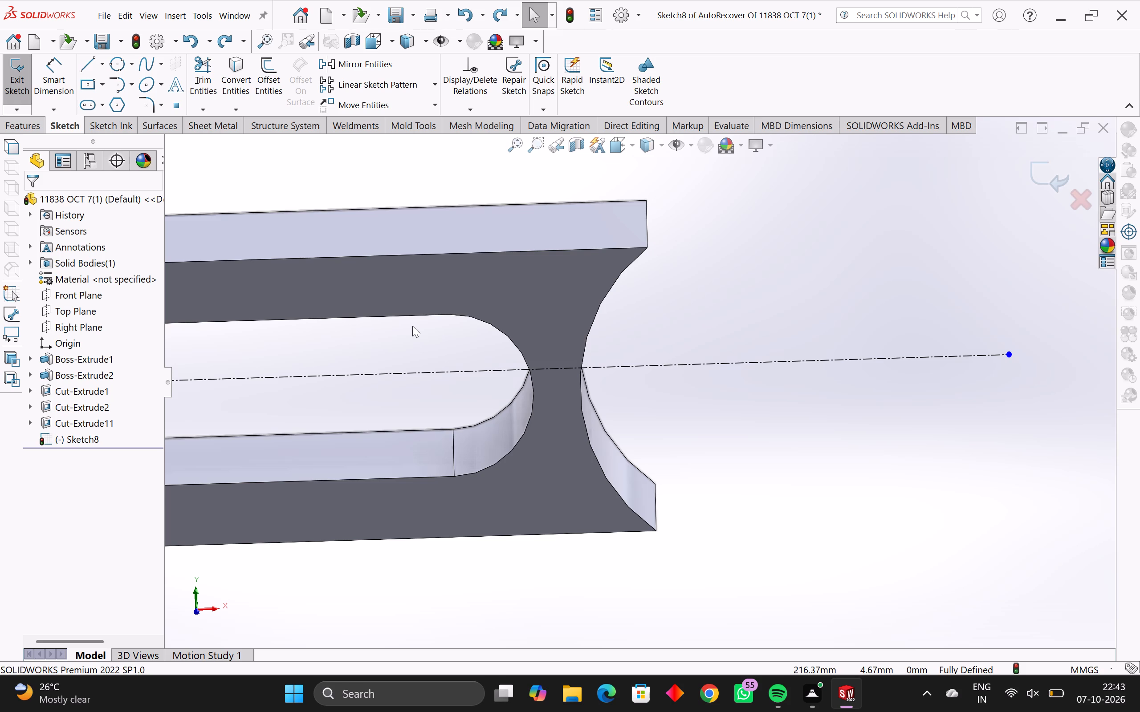
left_click_drag(808, 322, 773, 450)
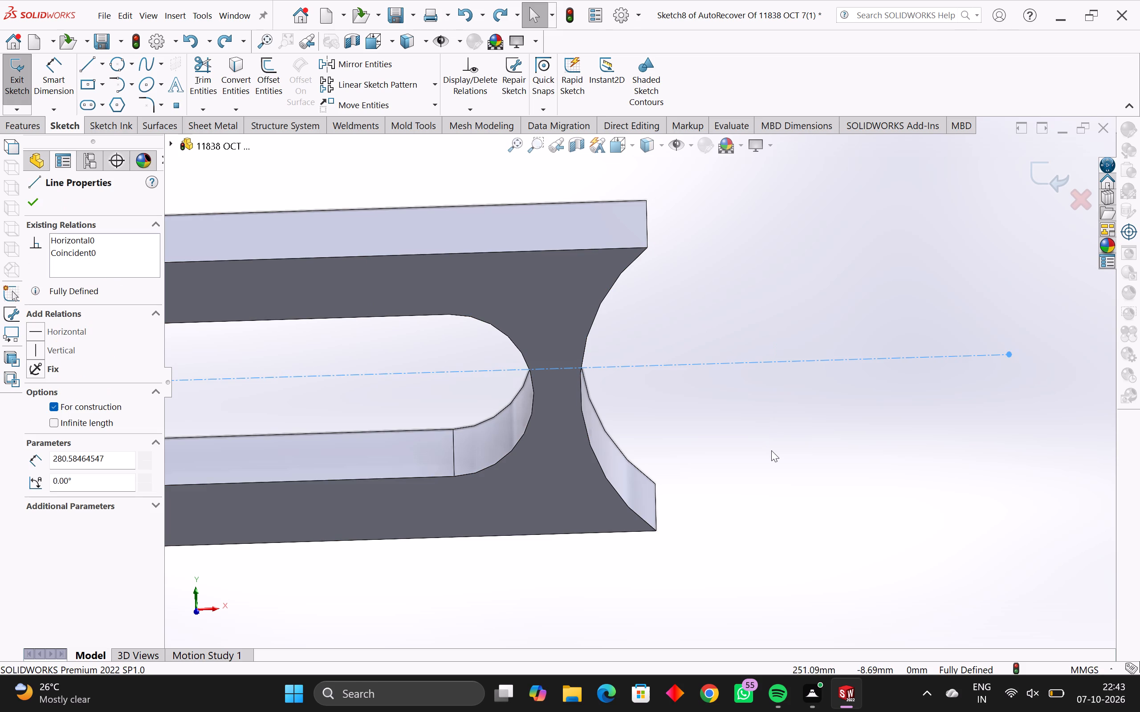
key("Delete")
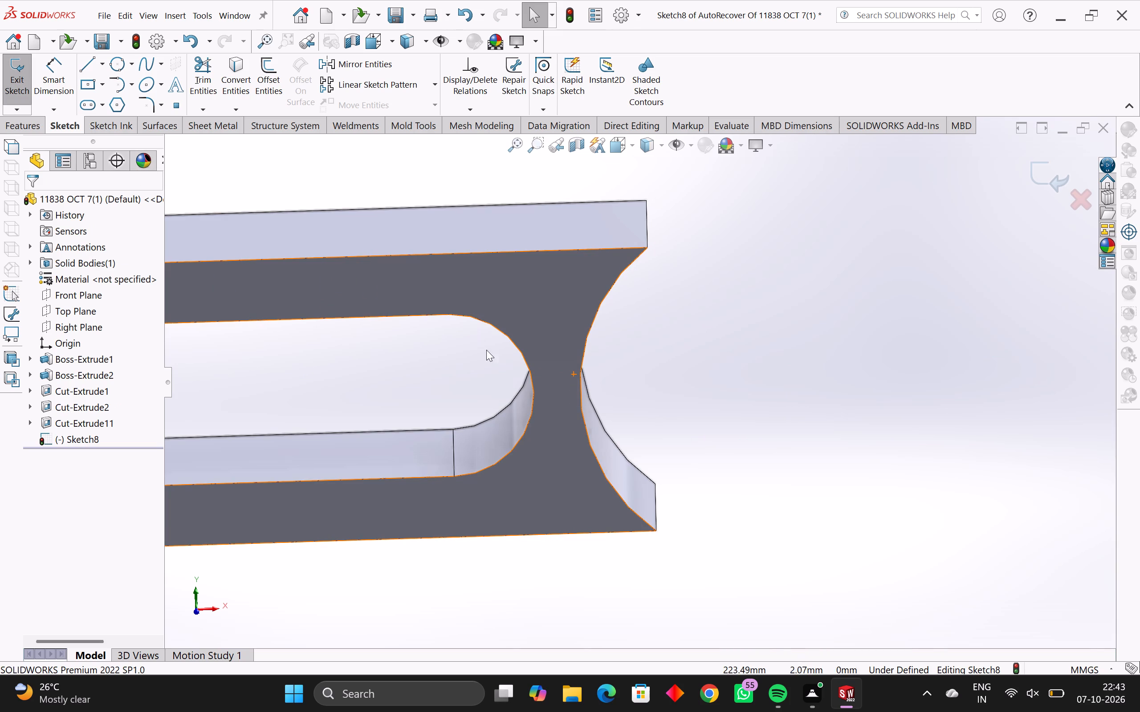
Sketch a centre-point circle on the centre of the arm's concave end arc and set its radius to 17.5 mm.
middle_click_drag(480, 356, 475, 340)
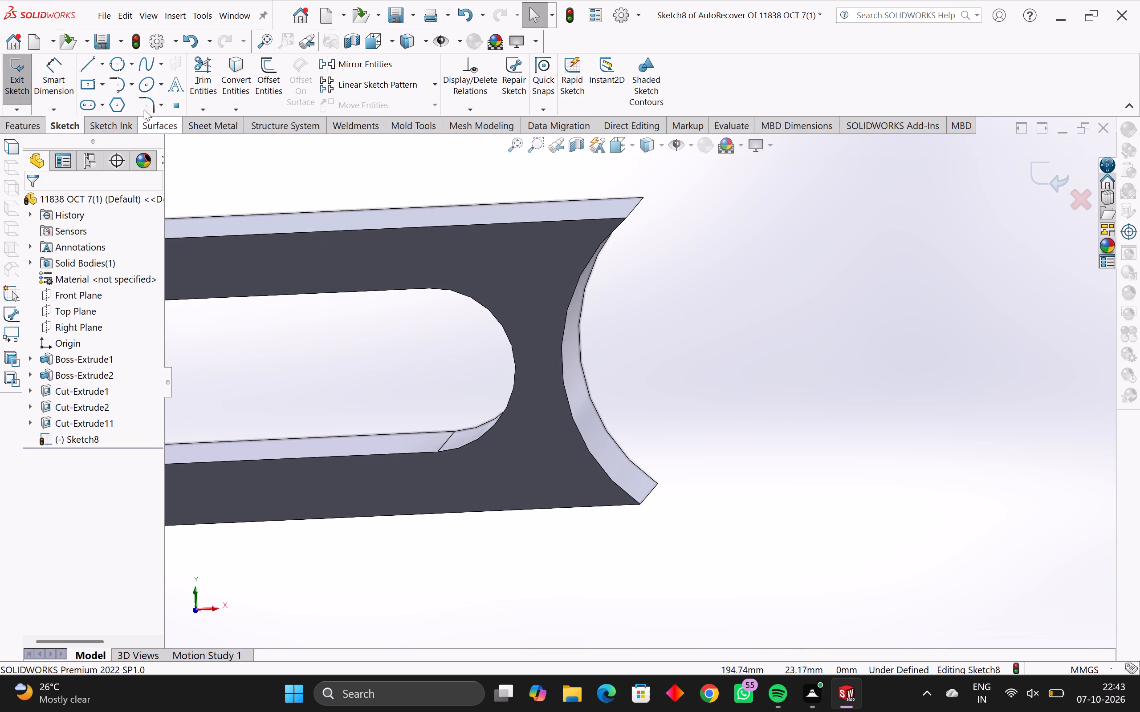
left_click(117, 65)
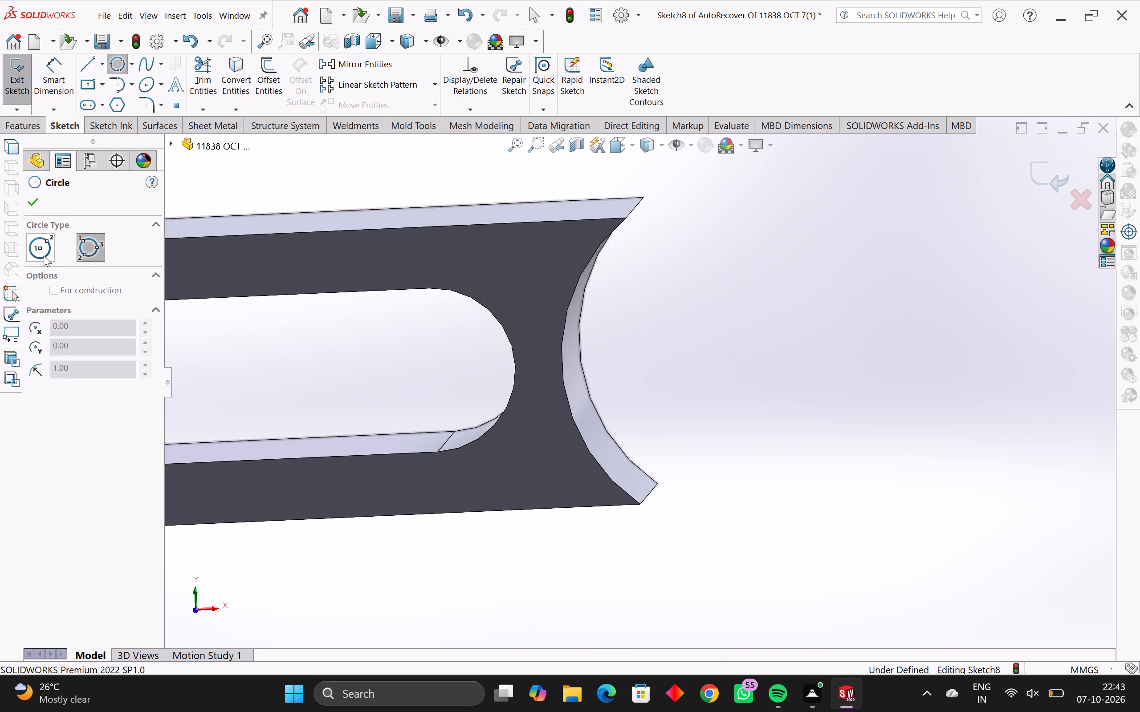
left_click(39, 250)
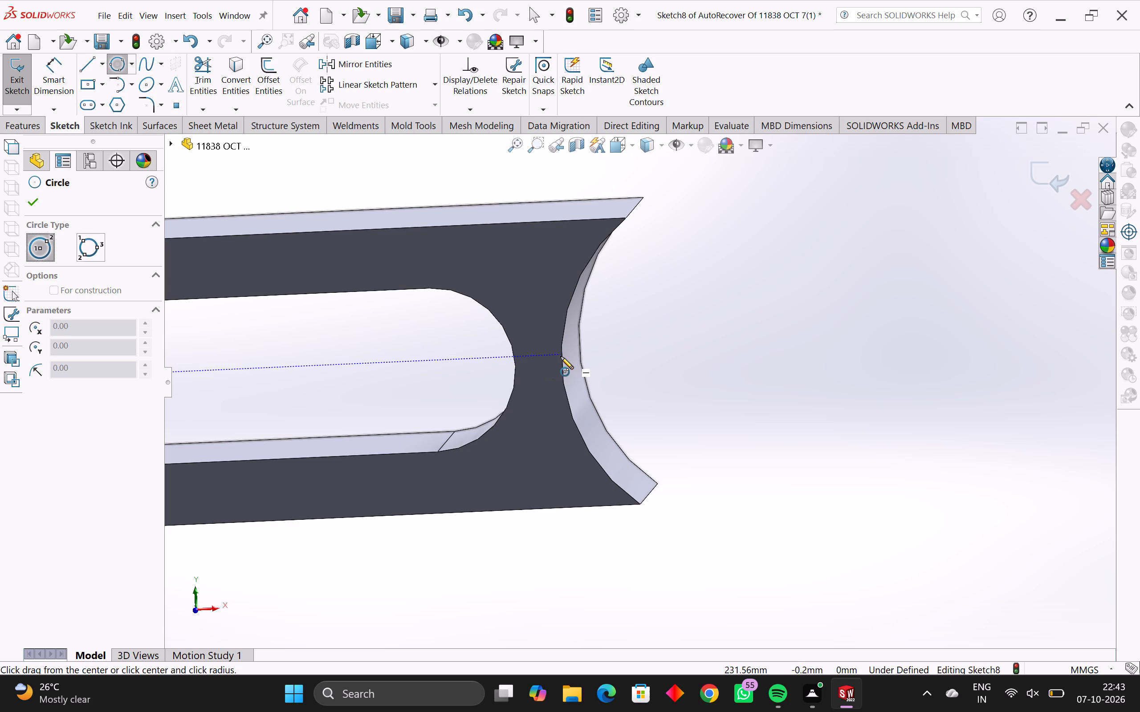
middle_click_drag(561, 356, 570, 359)
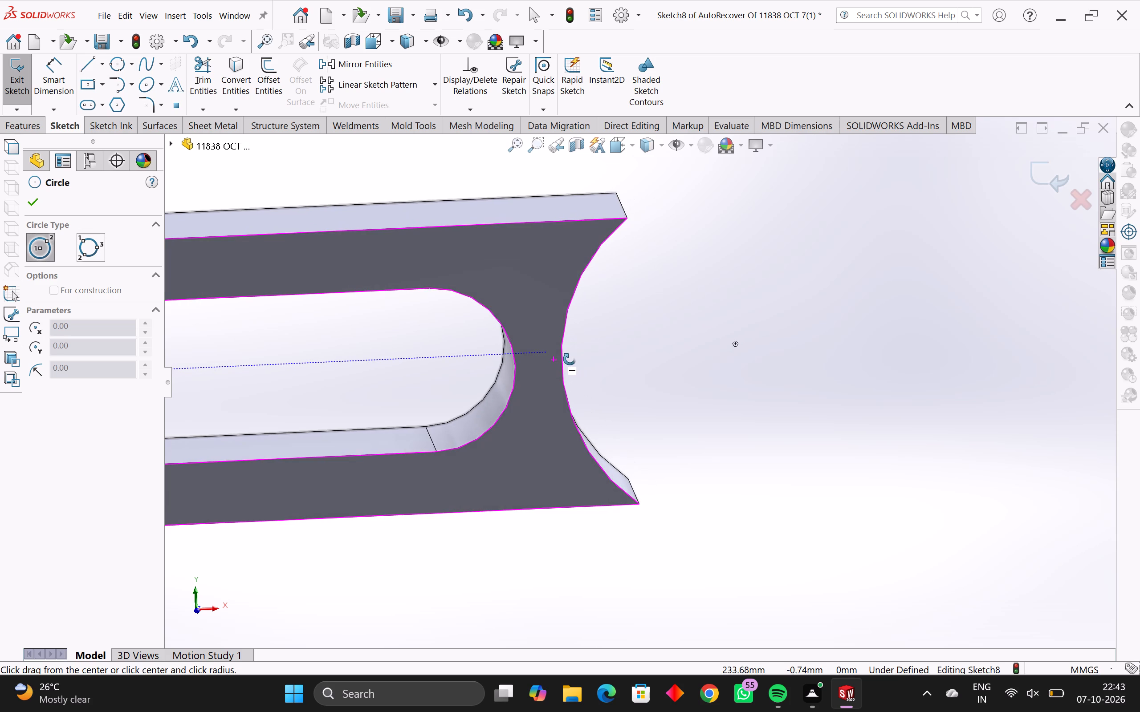
middle_click_drag(570, 359, 575, 362)
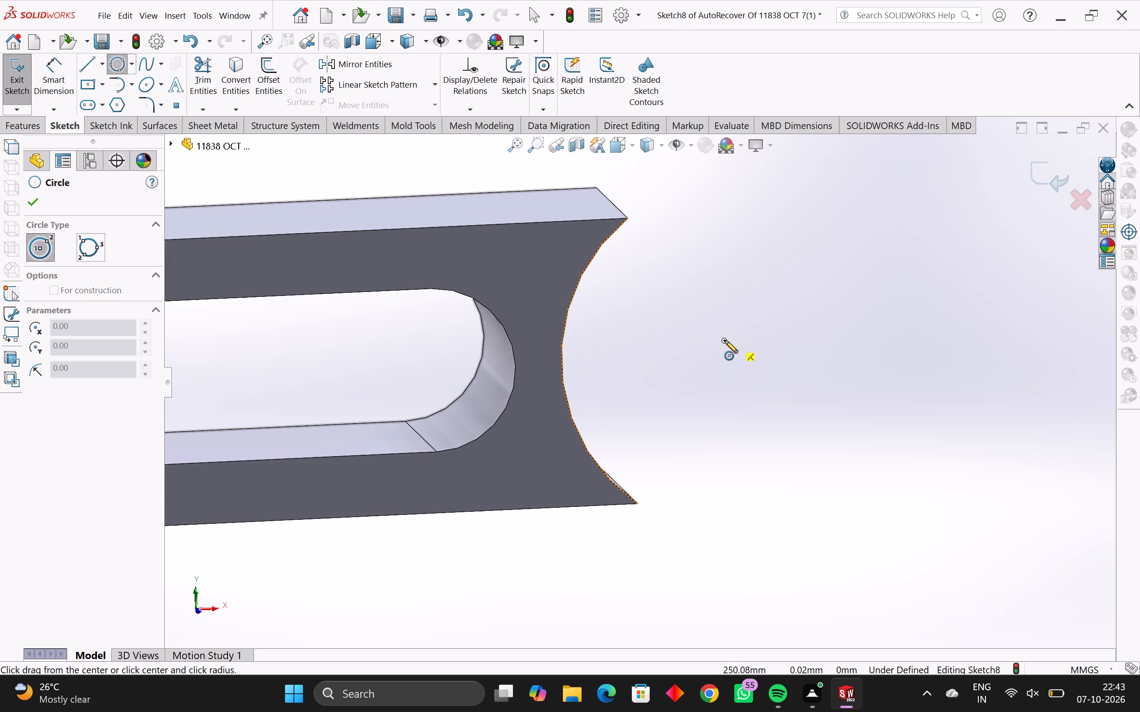
left_click(725, 340)
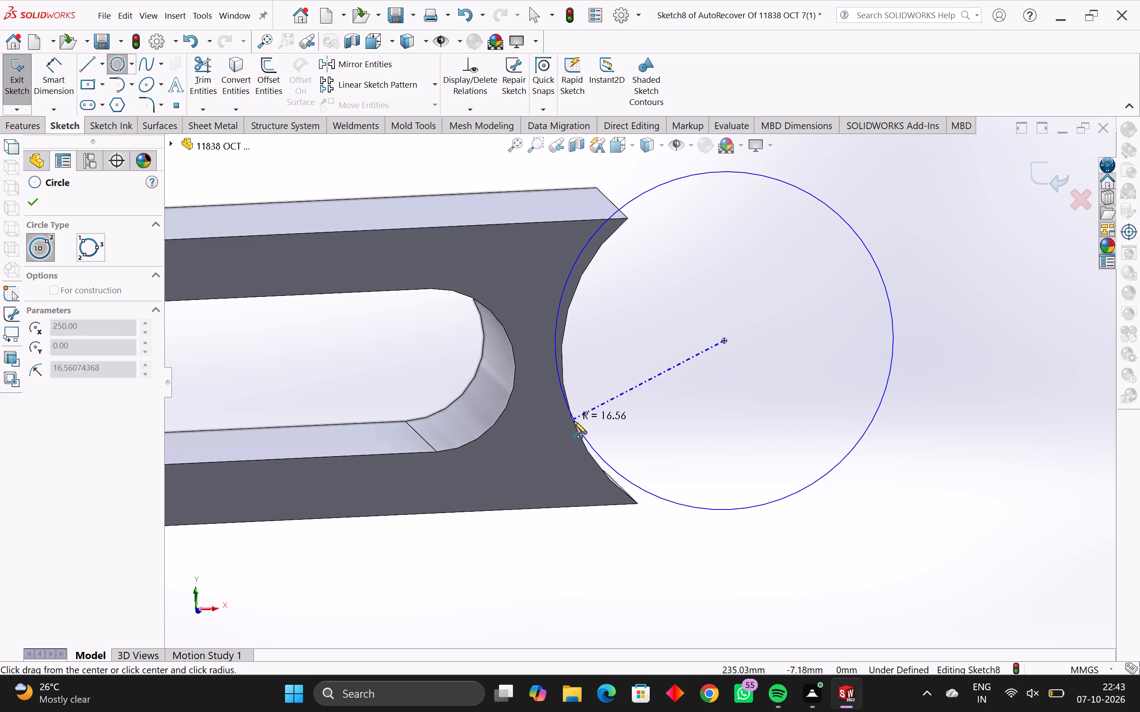
left_click(565, 467)
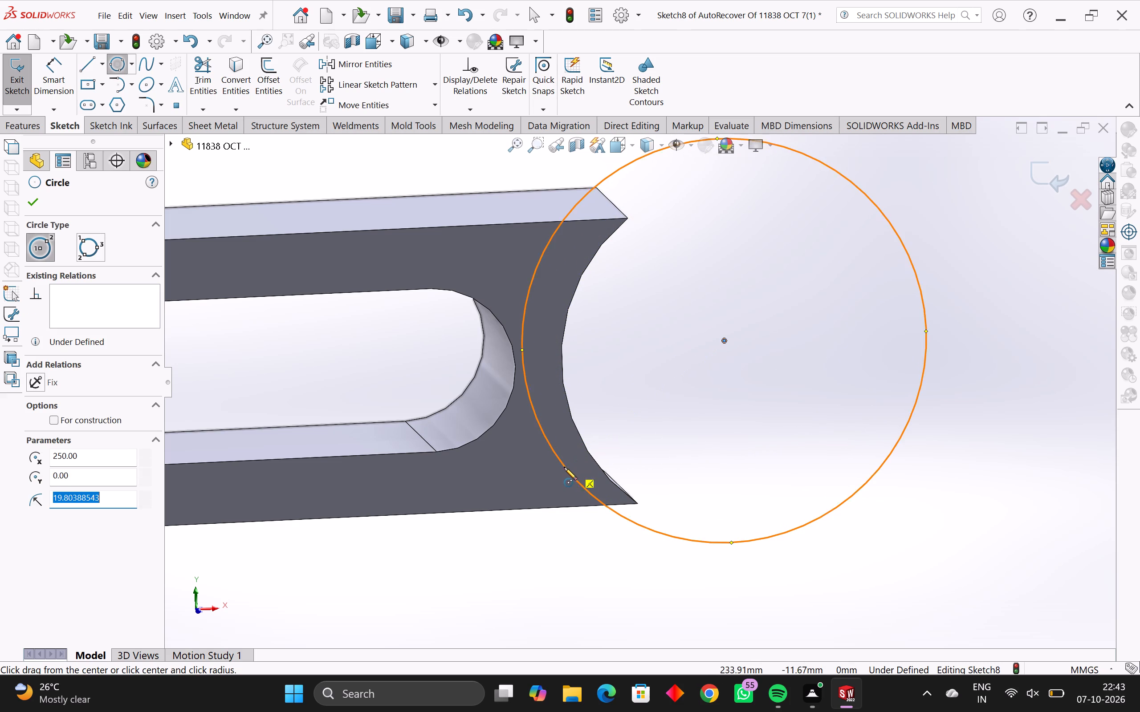
type("17.5")
key("Return")
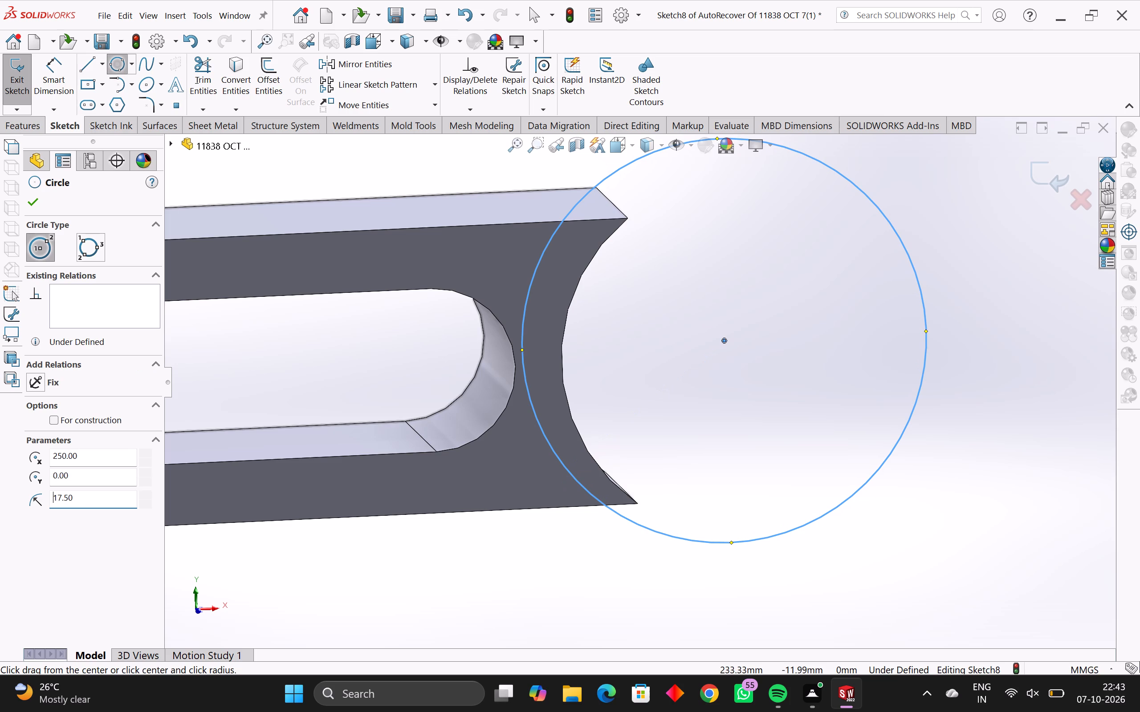
Sketch a second circle on the same centre with a radius of 12 mm.
middle_click_drag(593, 428, 574, 442)
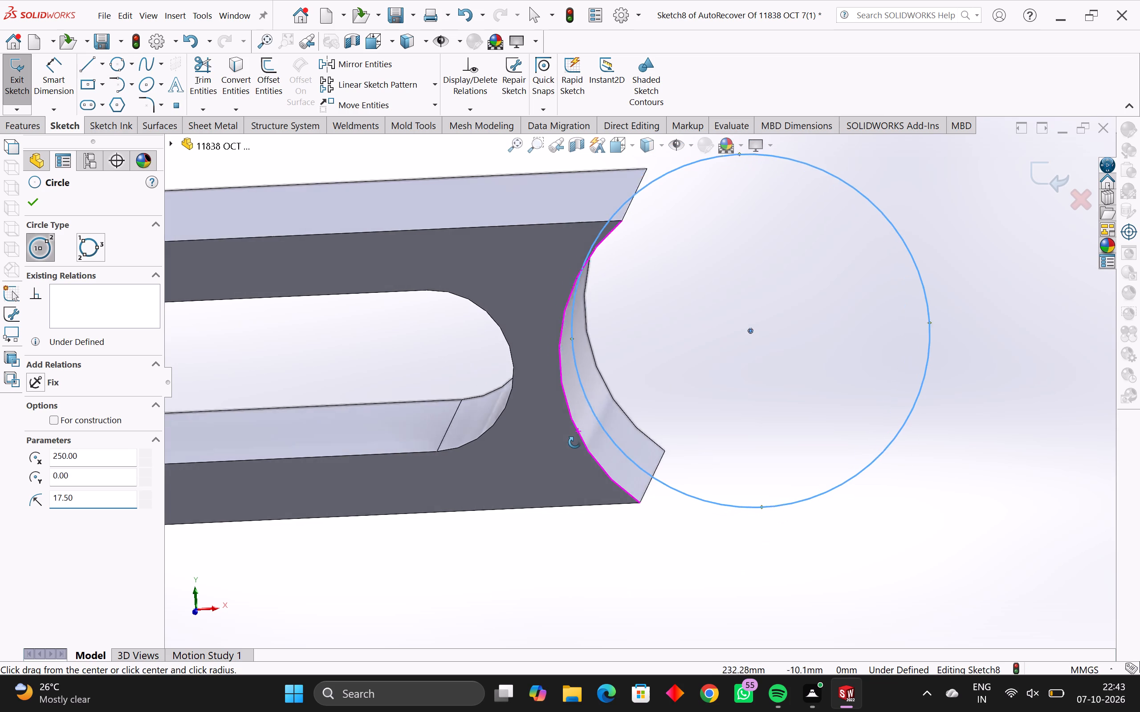
middle_click_drag(574, 442, 564, 426)
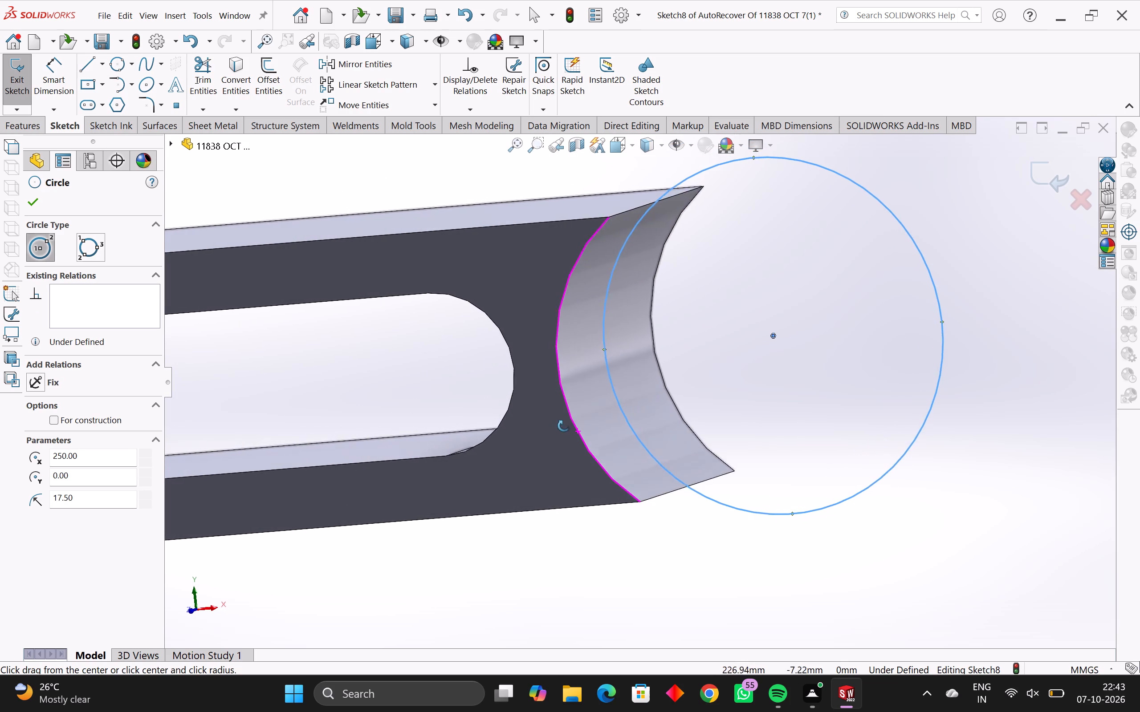
middle_click_drag(564, 426, 576, 445)
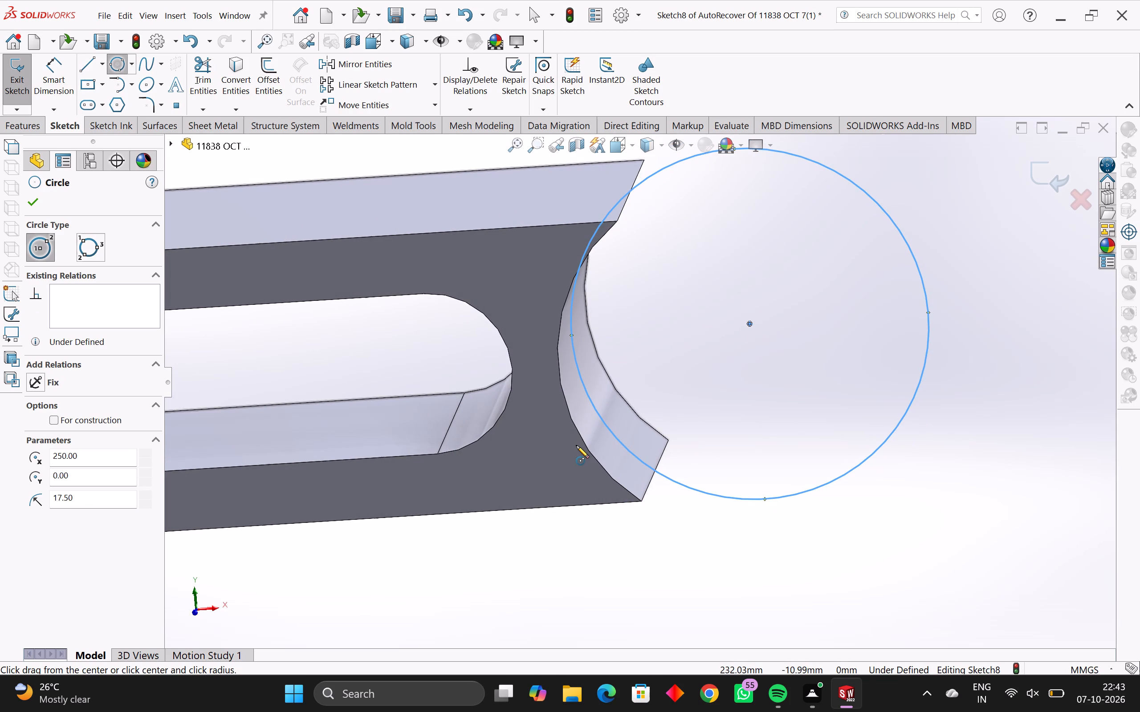
left_click(750, 323)
left_click(804, 392)
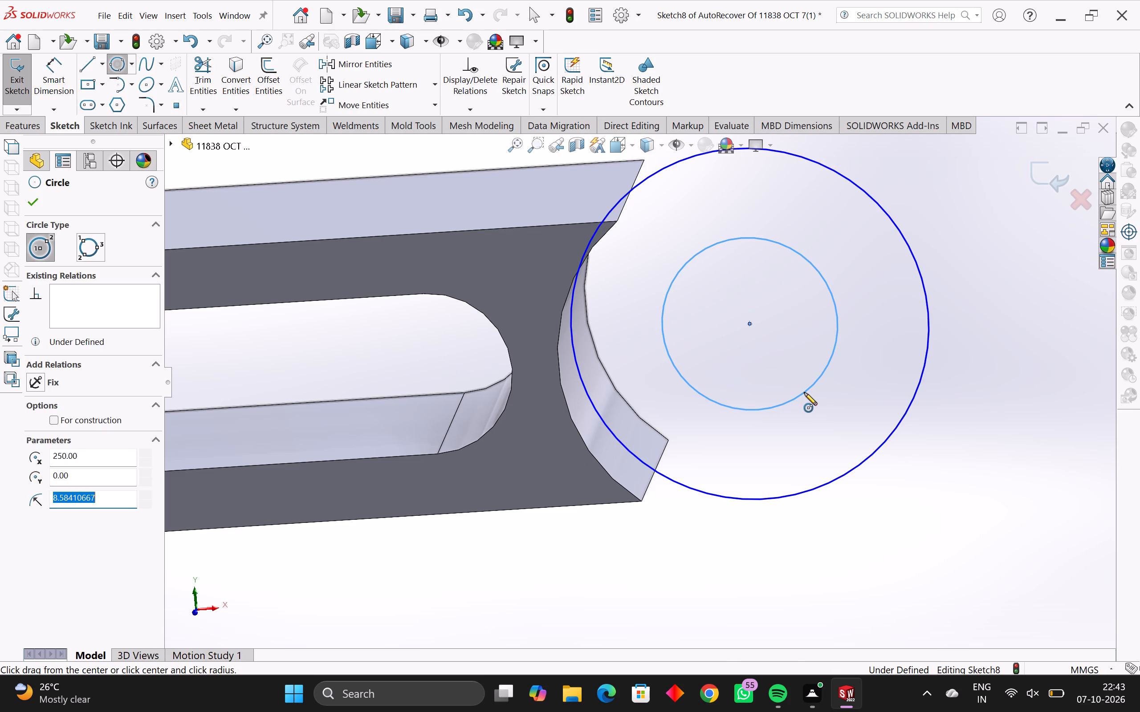
type("12")
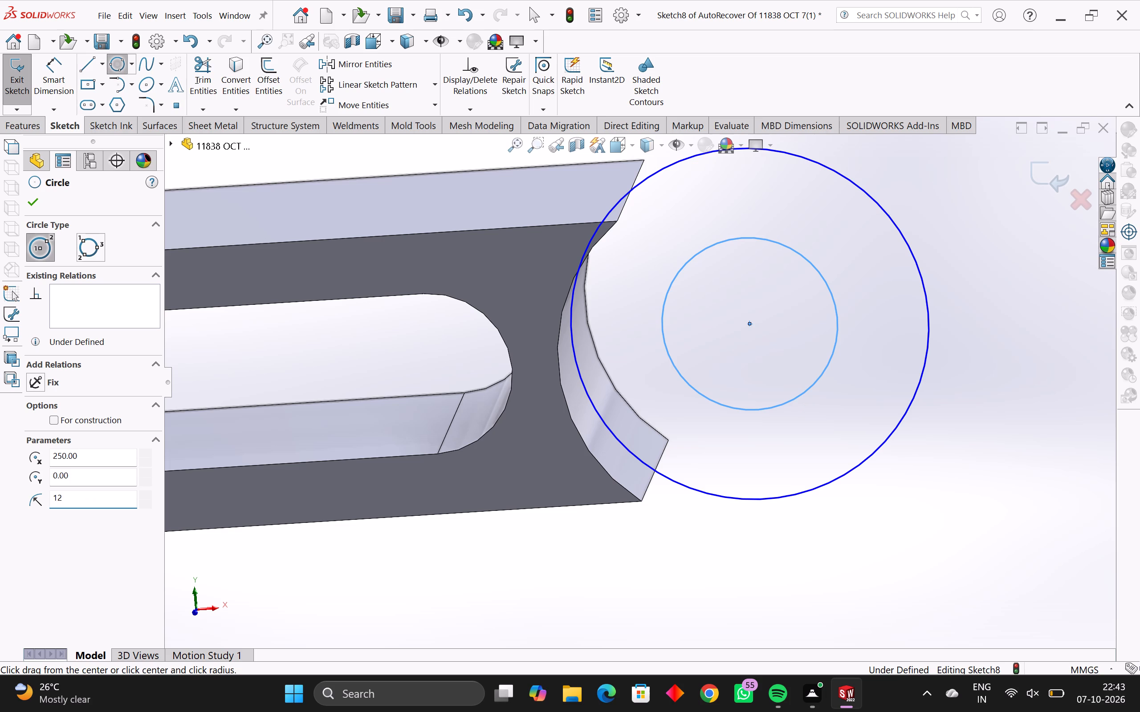
key("Return")
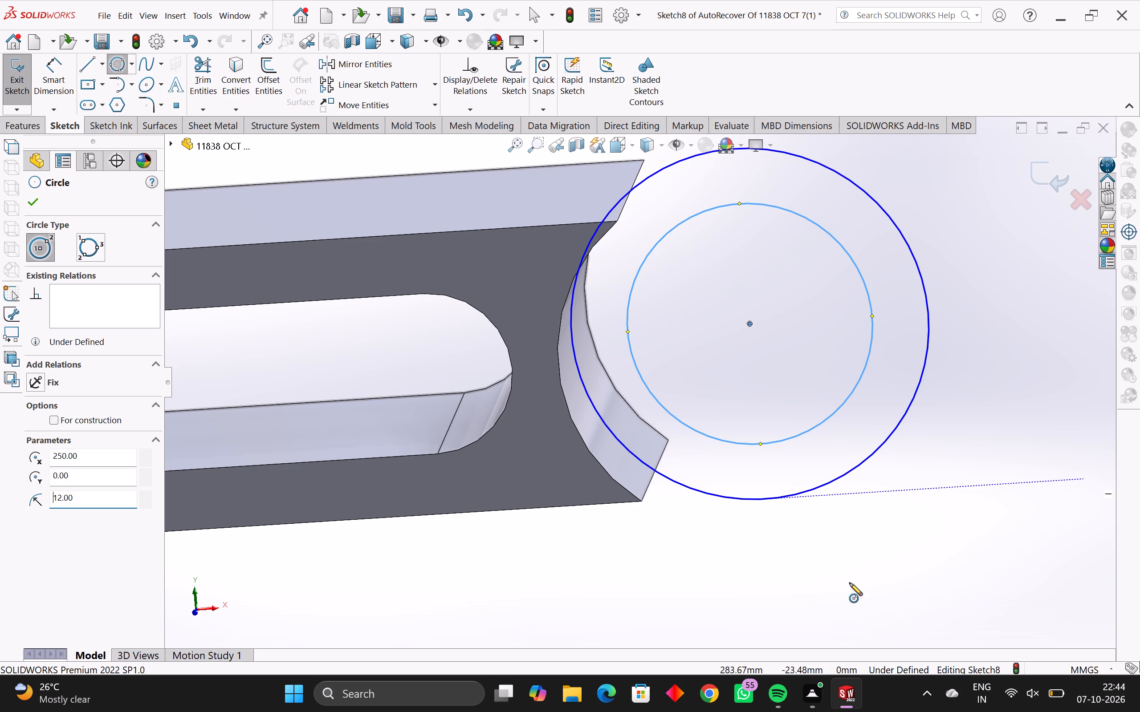
middle_click_drag(752, 318, 753, 413)
scroll(753, 413, "down", 1)
key("Escape")
key("Escape")
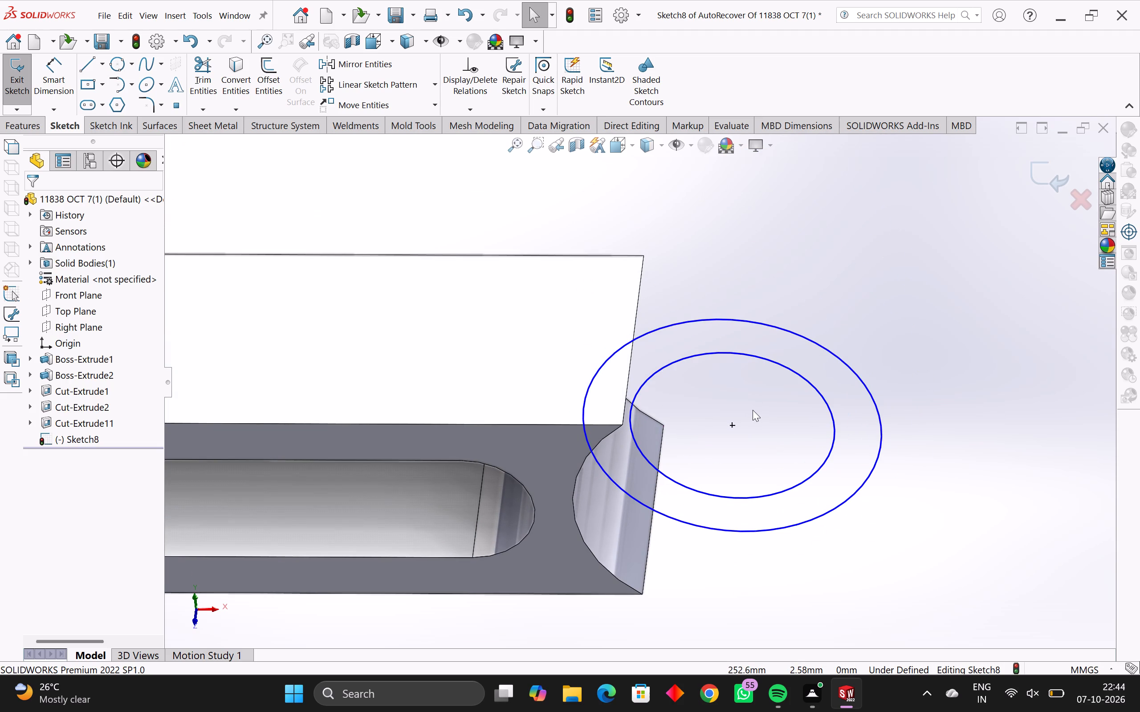
Extrude the two concentric circles as a ring-shaped boss, Mid Plane, 42 mm deep, merged with the arm.
left_click_drag(885, 332, 760, 520)
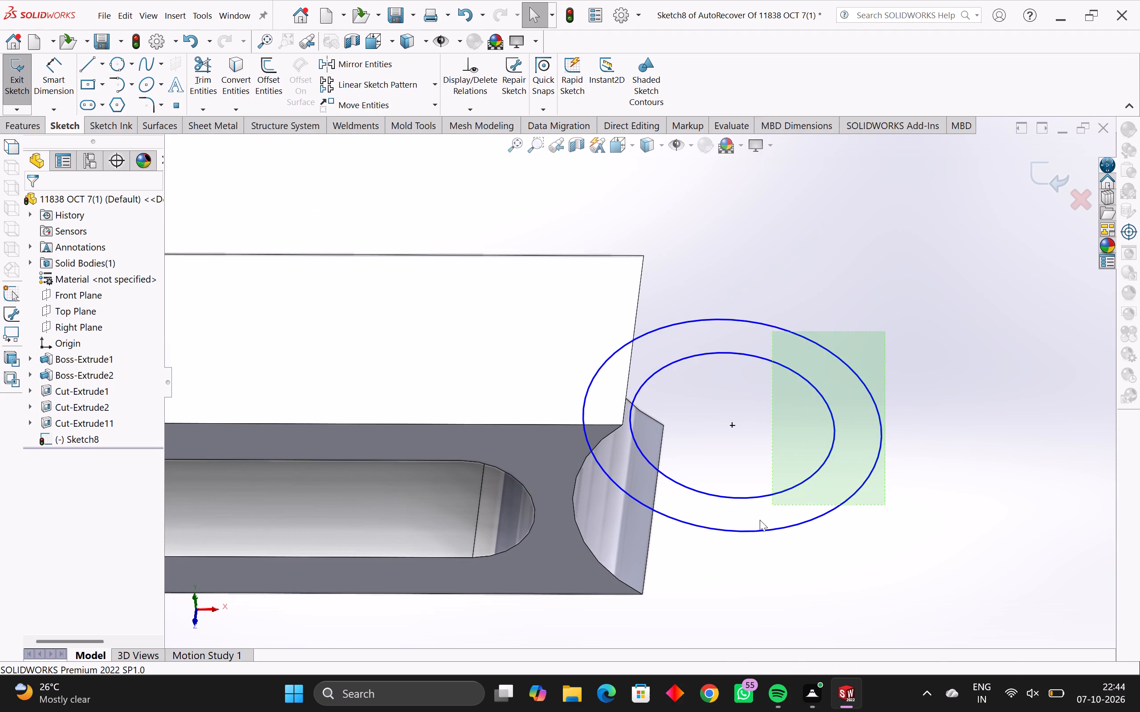
left_click_drag(760, 520, 751, 530)
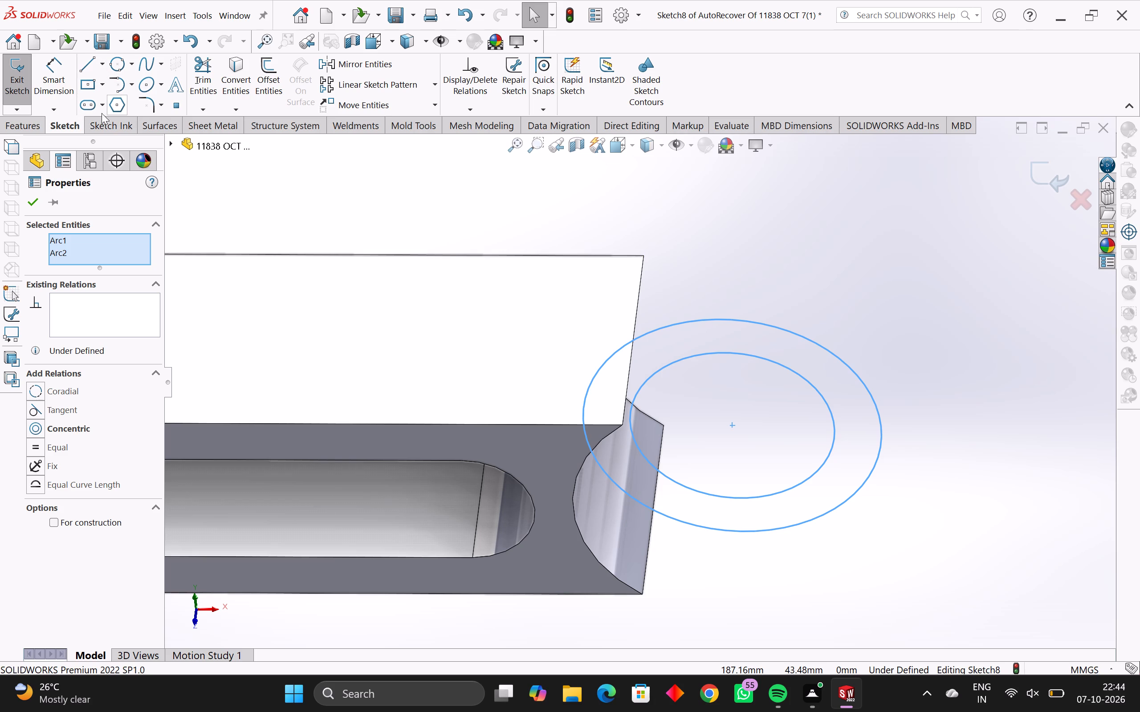
left_click(32, 128)
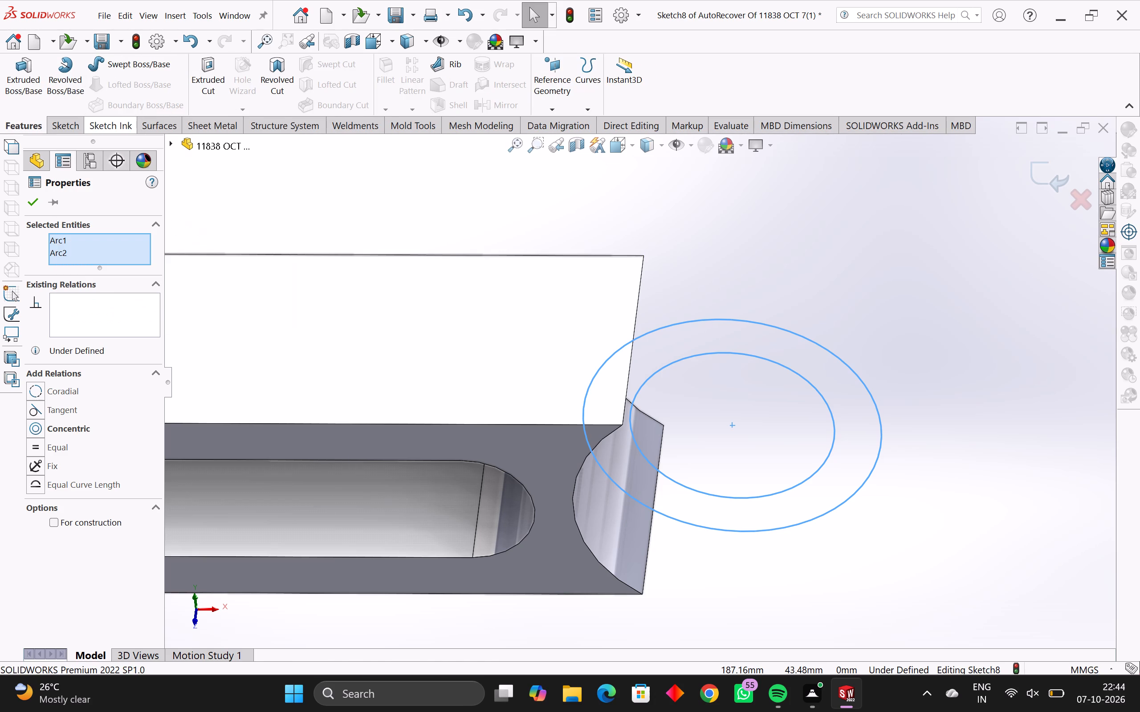
left_click(21, 75)
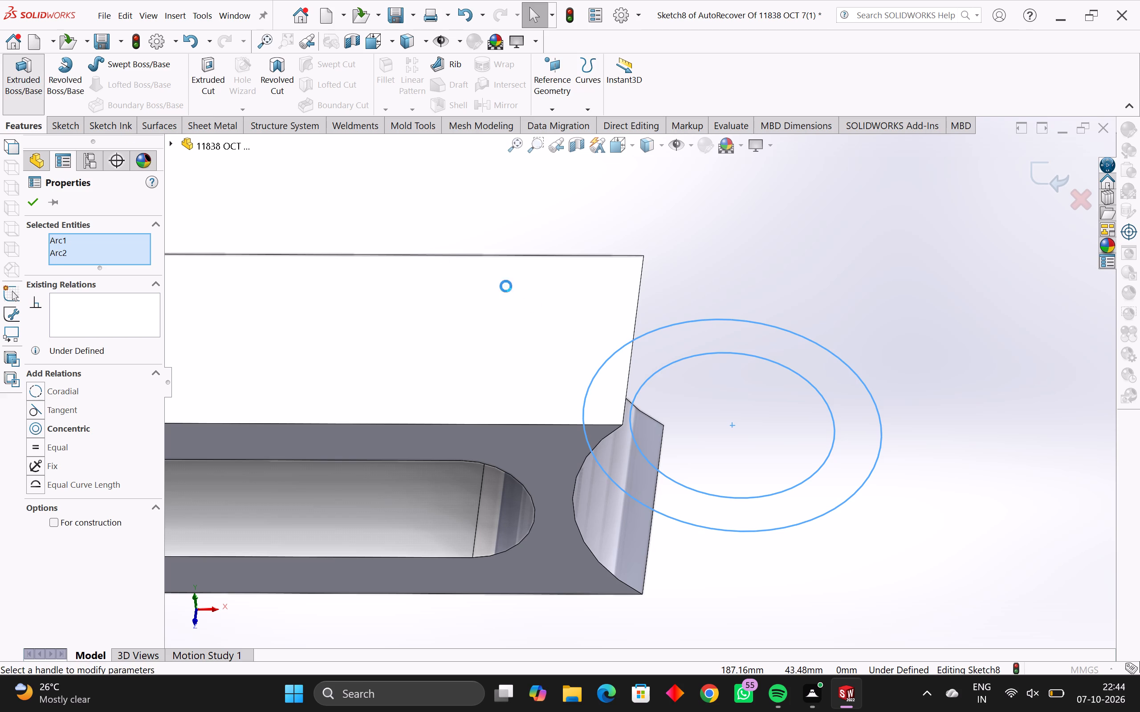
middle_click_drag(748, 315, 708, 358)
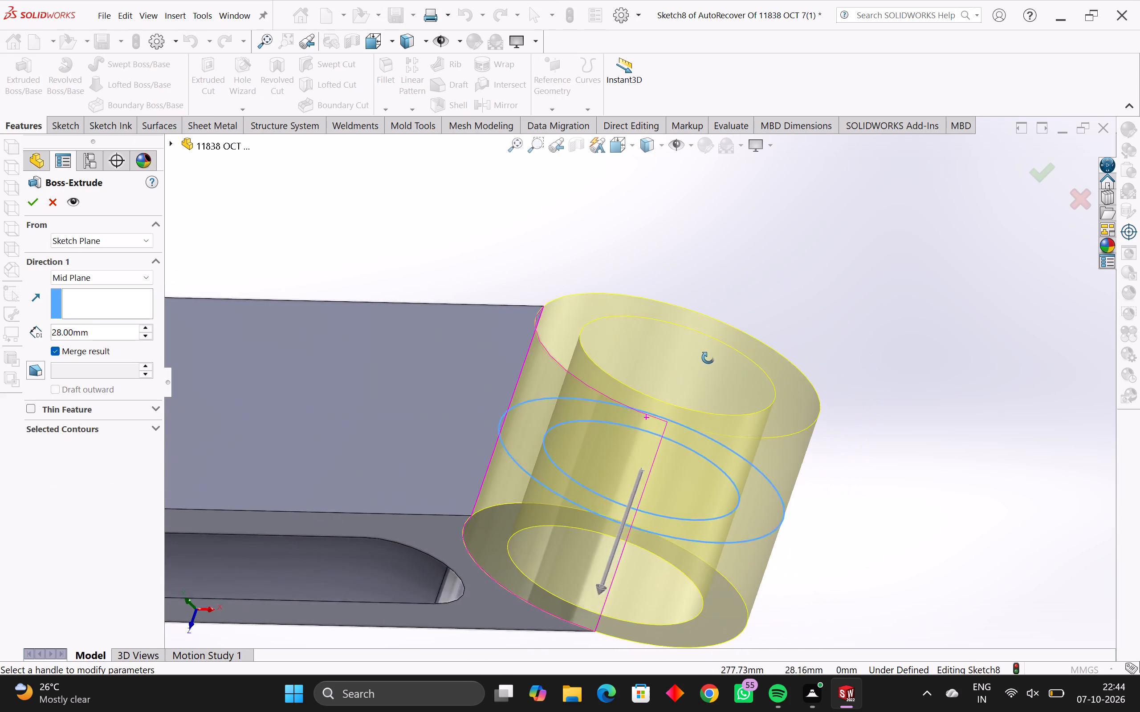
middle_click_drag(708, 358, 733, 354)
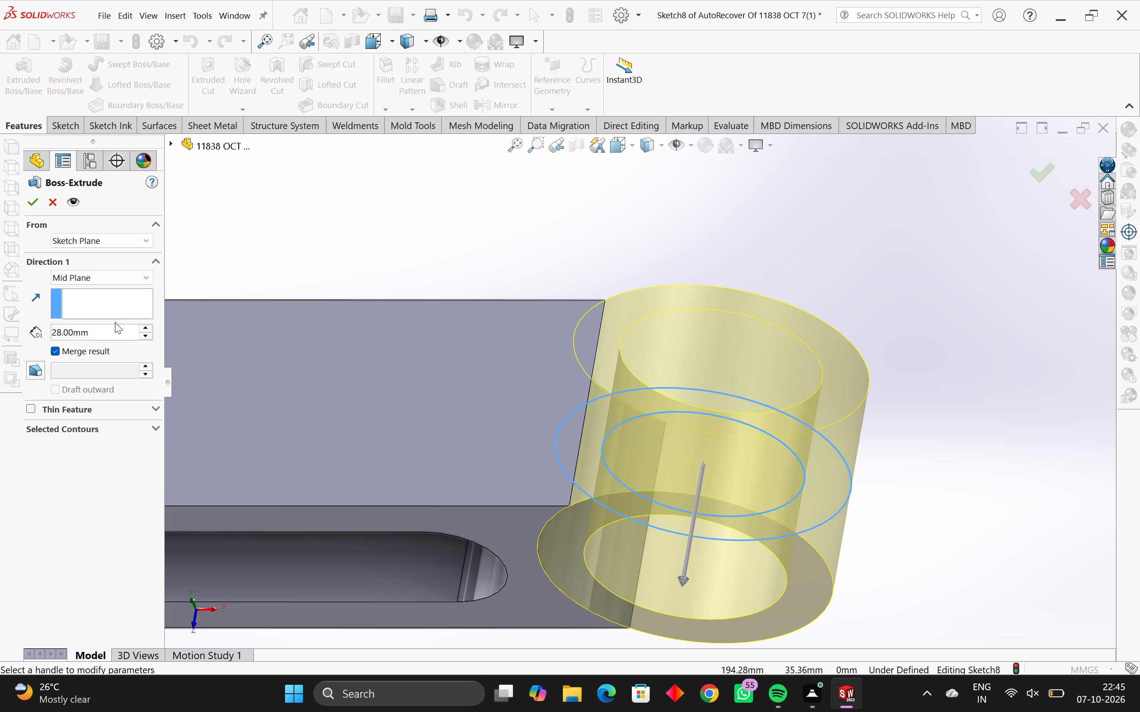
left_click_drag(101, 332, 22, 333)
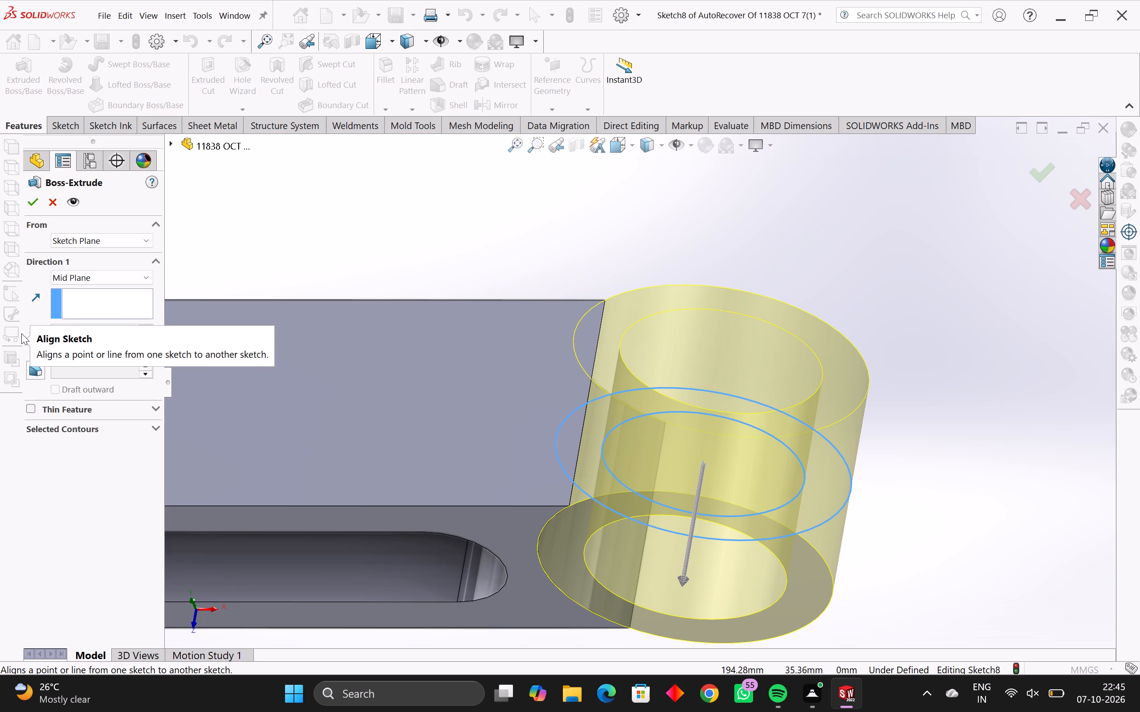
type("42")
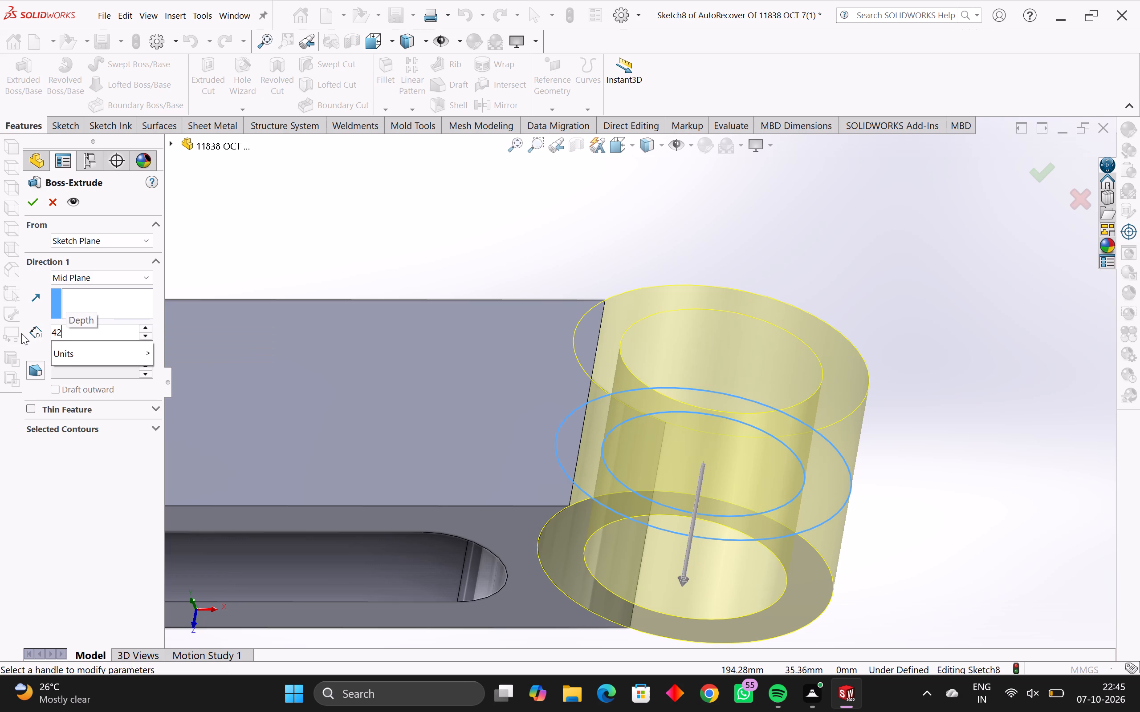
key("Return")
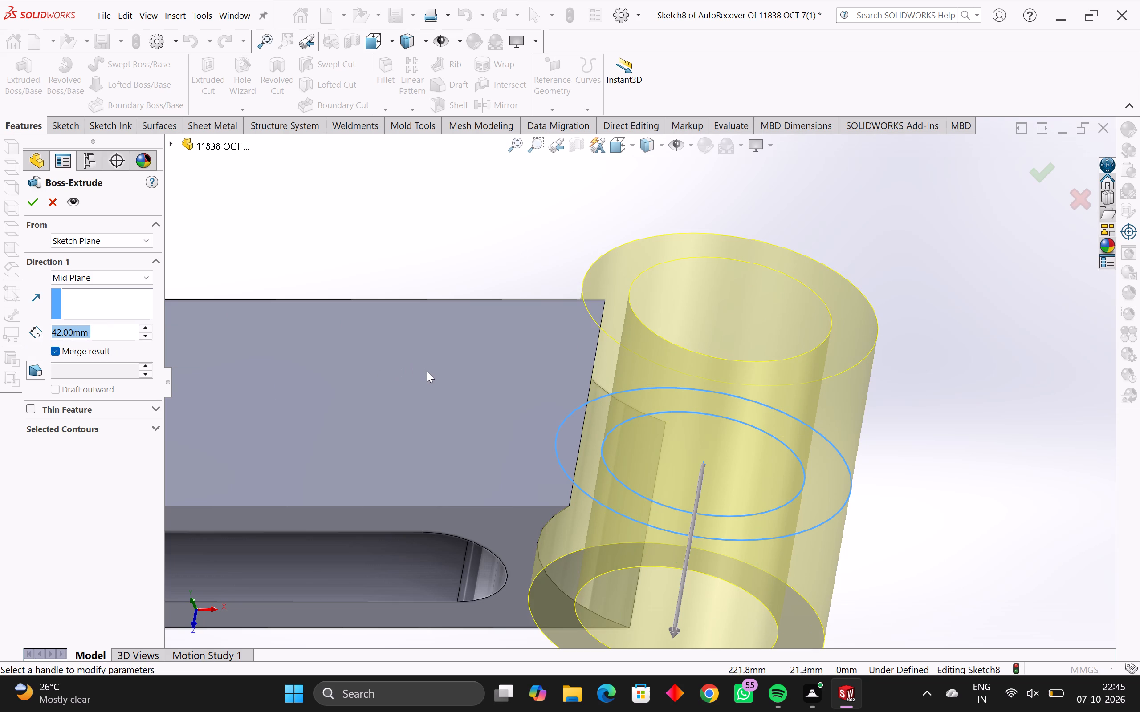
middle_click_drag(427, 378, 458, 255)
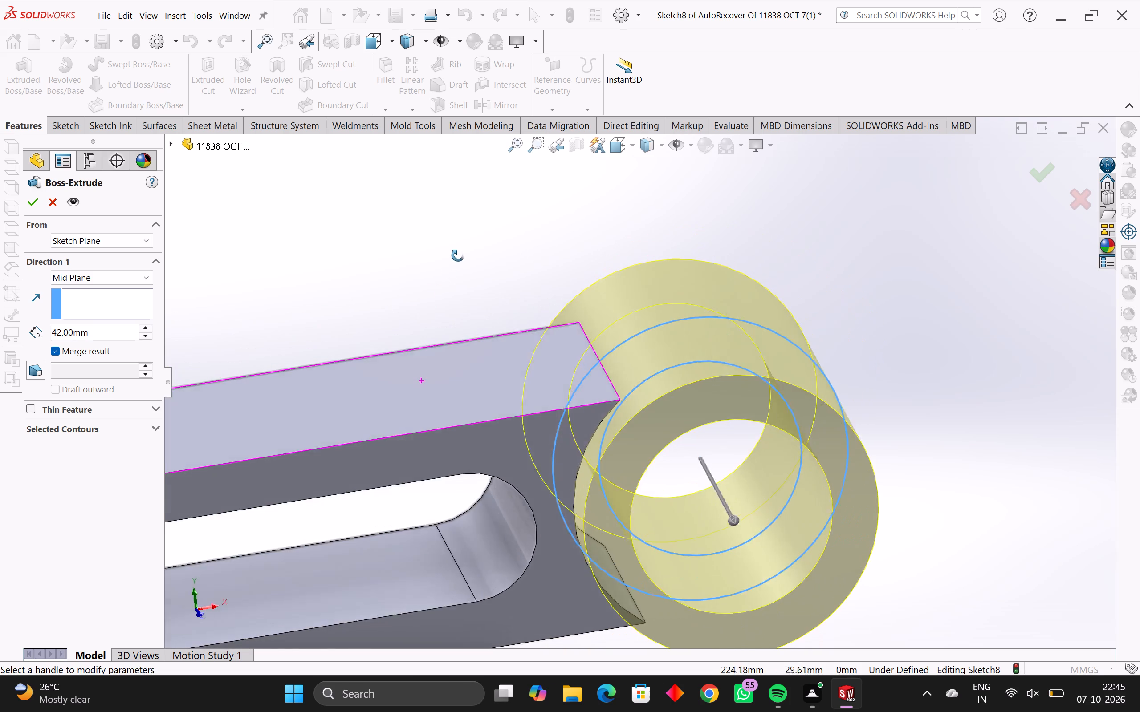
middle_click_drag(458, 255, 439, 281)
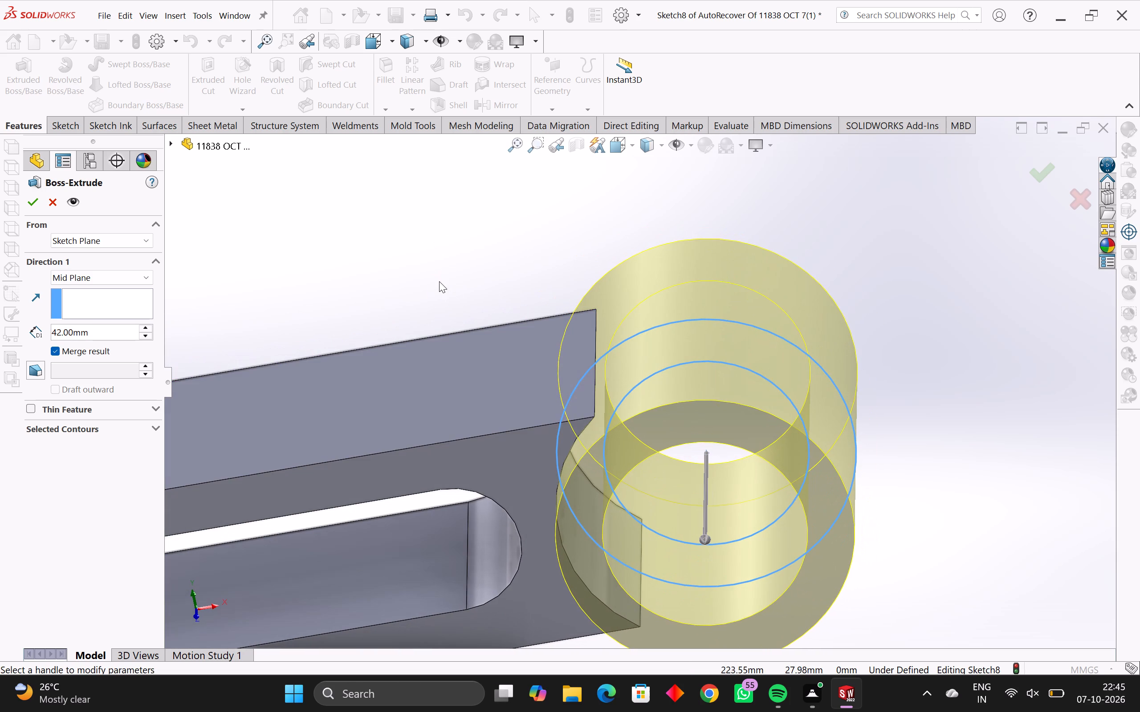
key("Return")
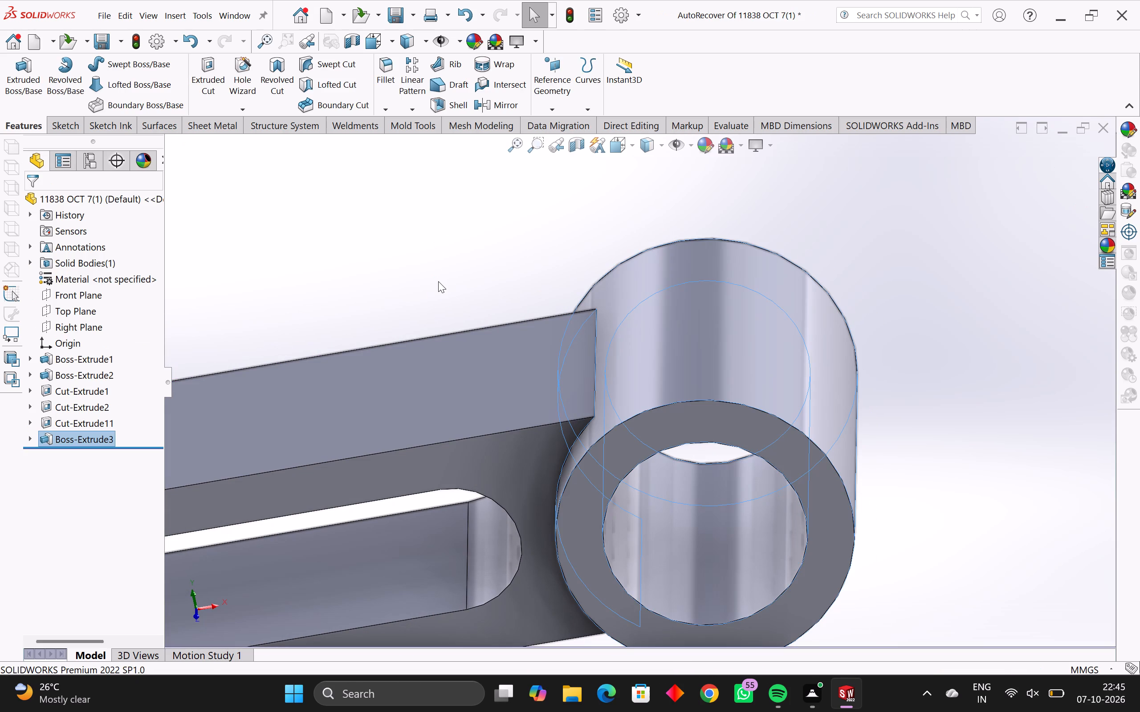
Examine the tubular boss at the arm's end and the whole connecting rod from several angles.
middle_click_drag(658, 395, 608, 346)
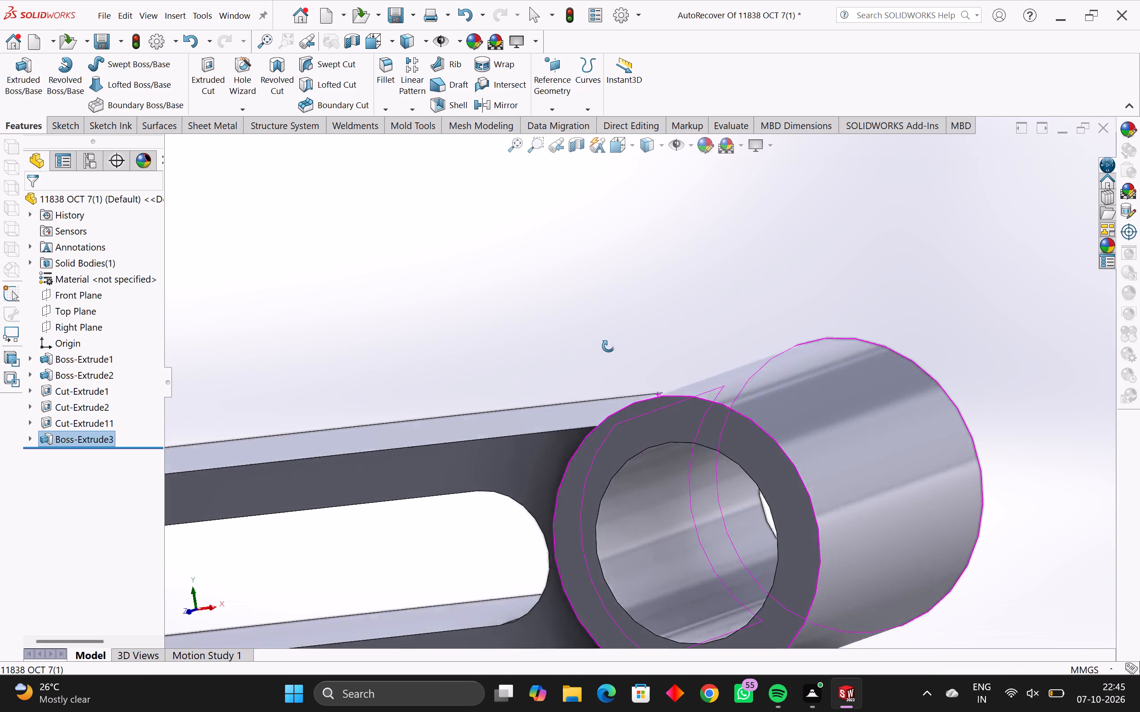
middle_click_drag(608, 346, 613, 416)
scroll(613, 416, "down", 3)
middle_click_drag(616, 414, 630, 416)
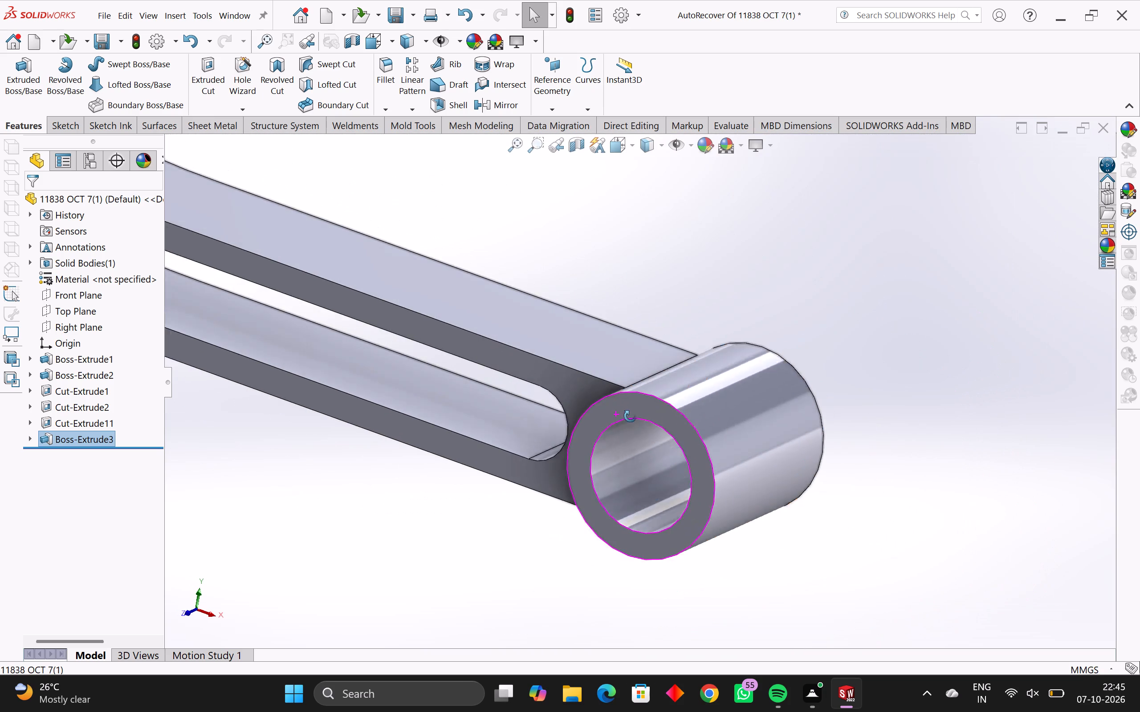
middle_click_drag(630, 416, 666, 426)
scroll(666, 426, "down", 2)
scroll(623, 413, "down", 2)
scroll(606, 411, "up", 2)
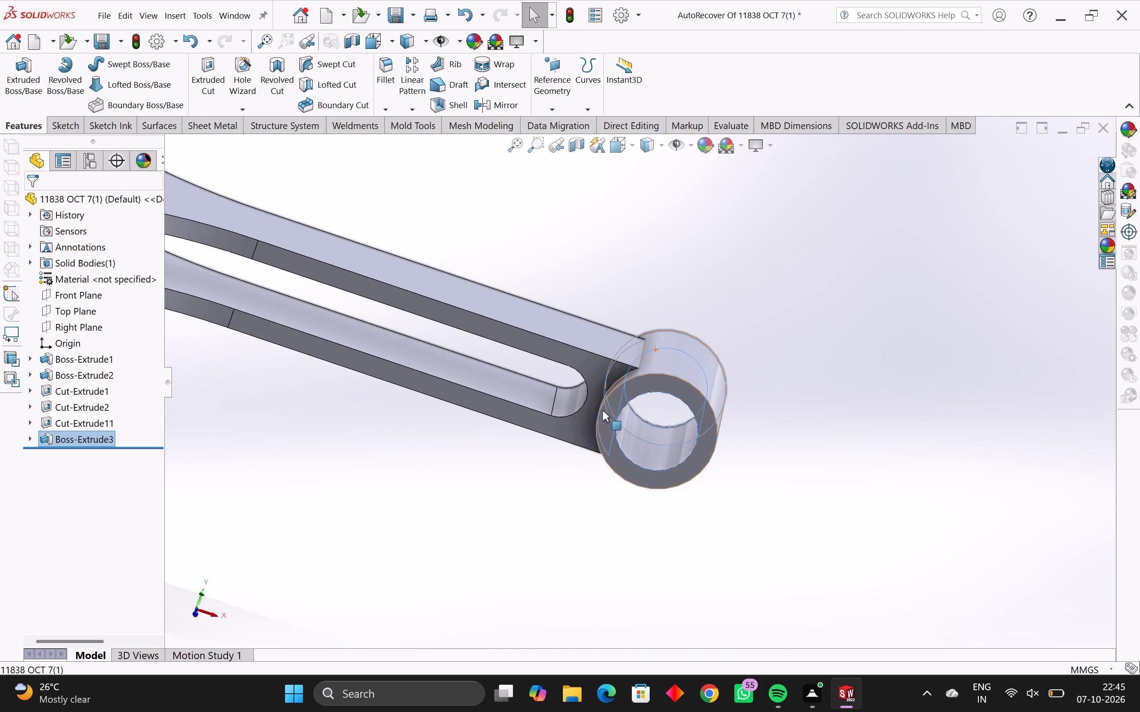
key("Escape")
key("Escape")
key("Escape")
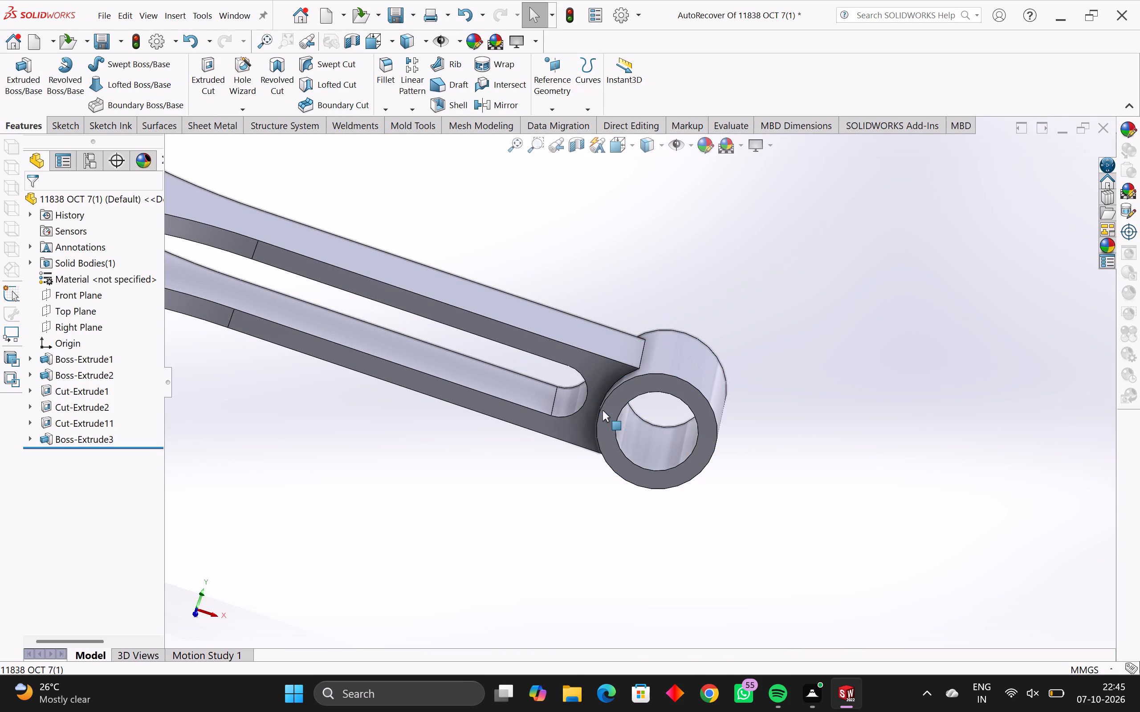
scroll(597, 409, "down", 4)
scroll(432, 384, "down", 2)
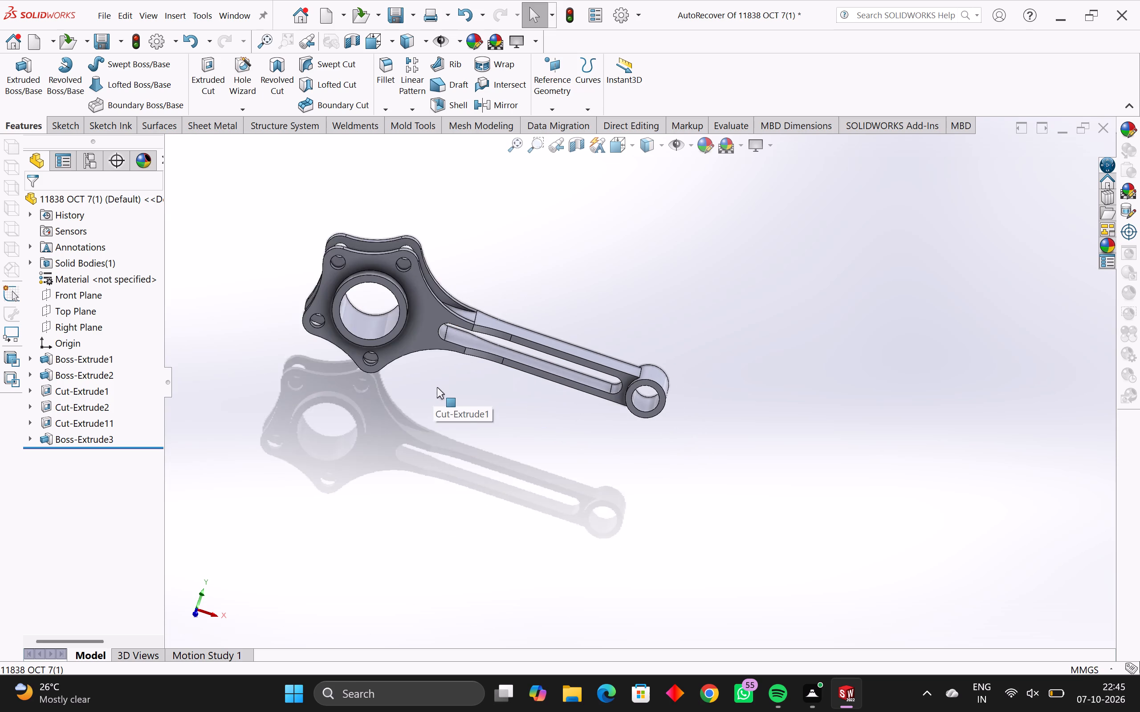
middle_click_drag(438, 387, 767, 519)
middle_click_drag(459, 363, 632, 422)
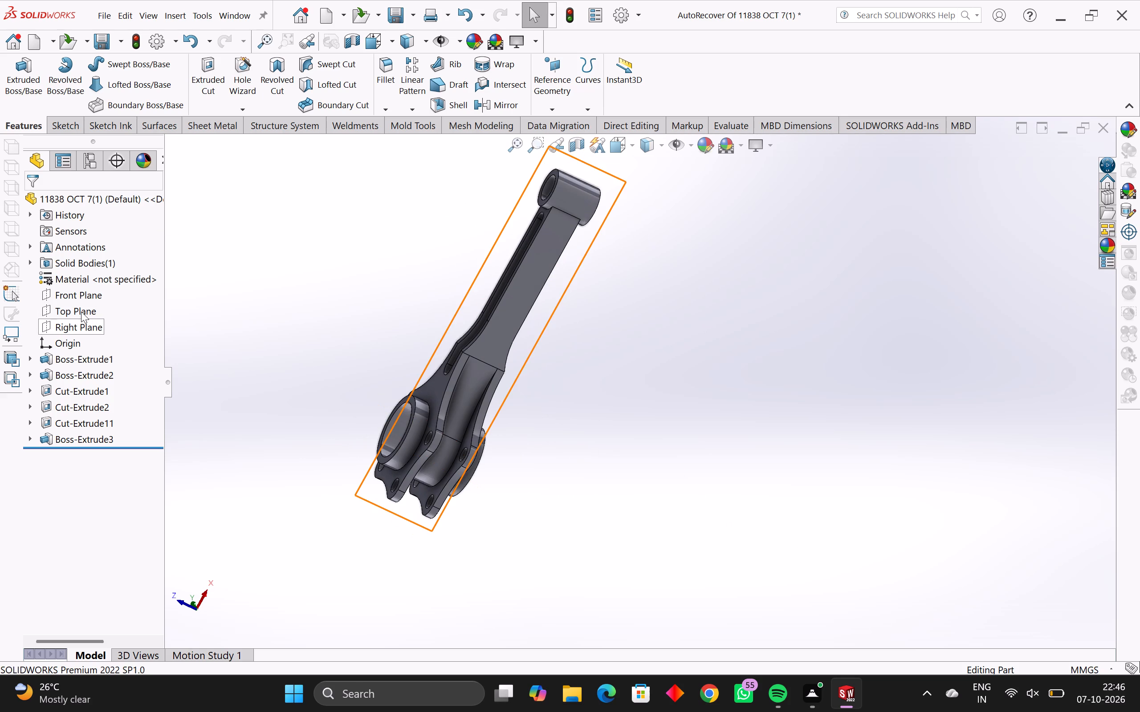
Start a new sketch on the Front Plane.
left_click(77, 294)
left_click(87, 280)
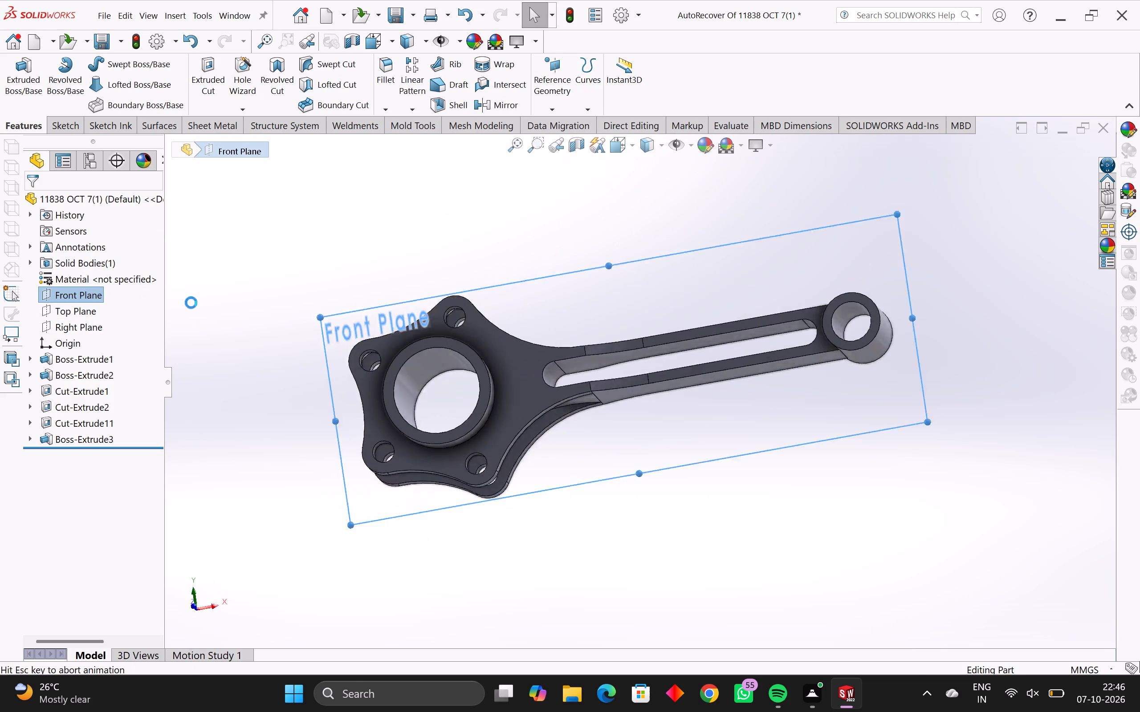
middle_click_drag(993, 395, 984, 437)
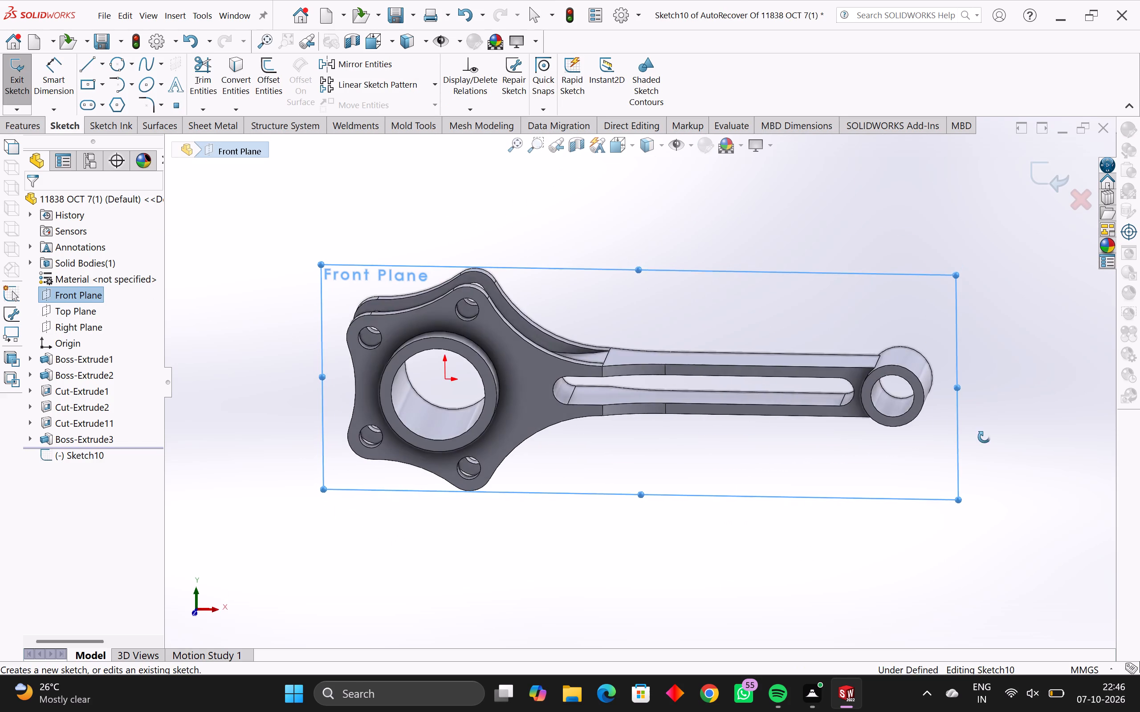
middle_click_drag(984, 437, 975, 546)
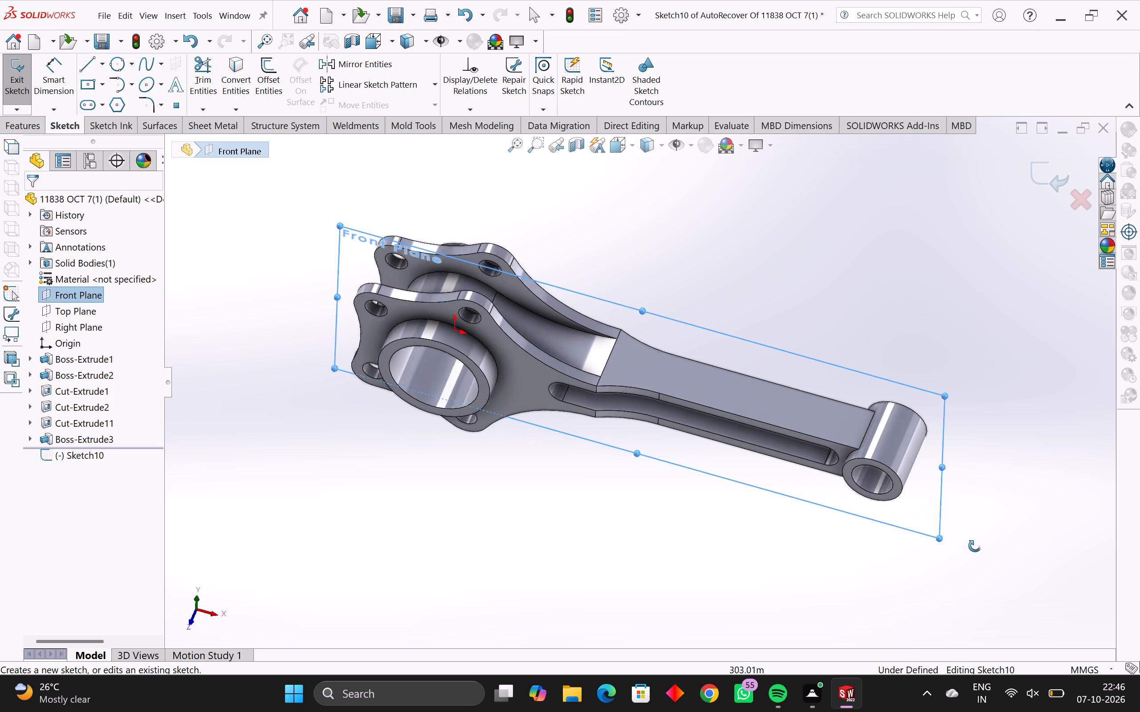
middle_click_drag(975, 546, 997, 499)
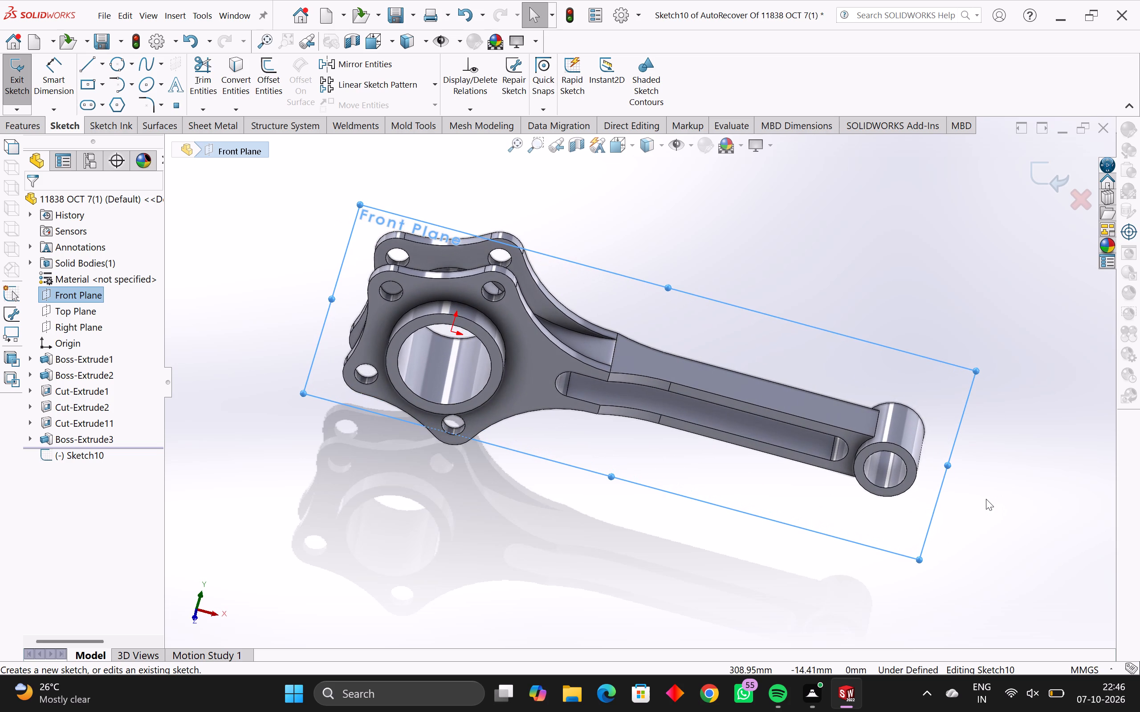
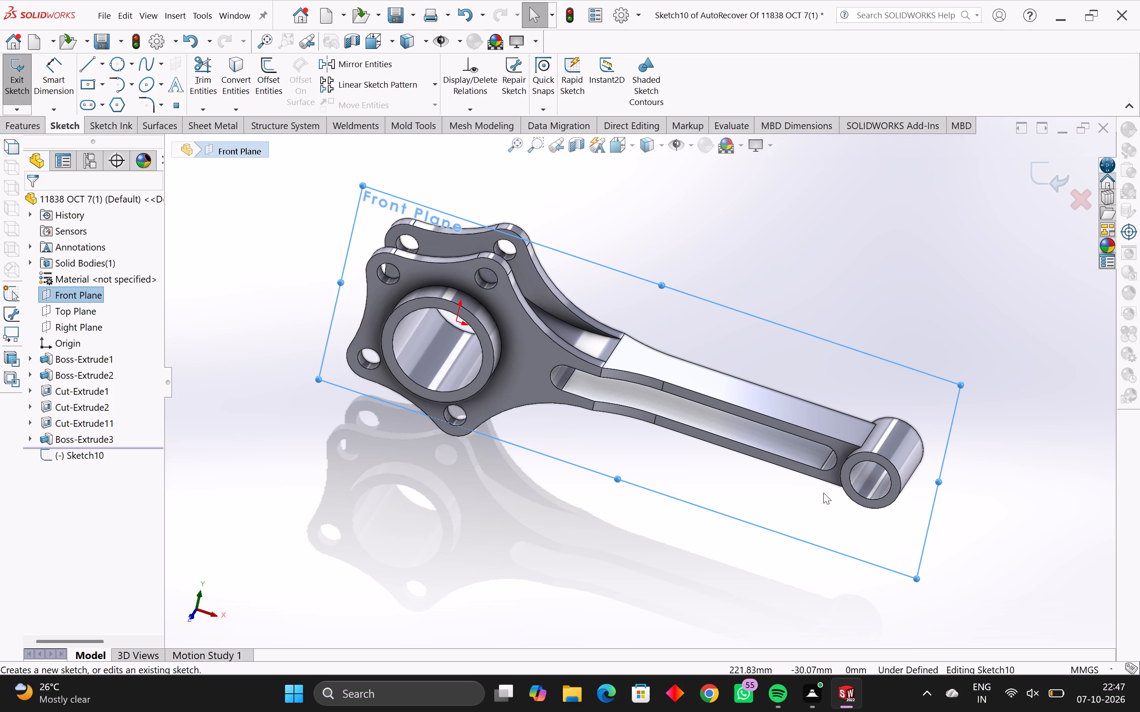
Examine the connecting rod's flange plates, bearing rings, slotted arm and tubular end boss from all sides with the Front Plane deselected.
middle_click_drag(919, 480, 881, 552)
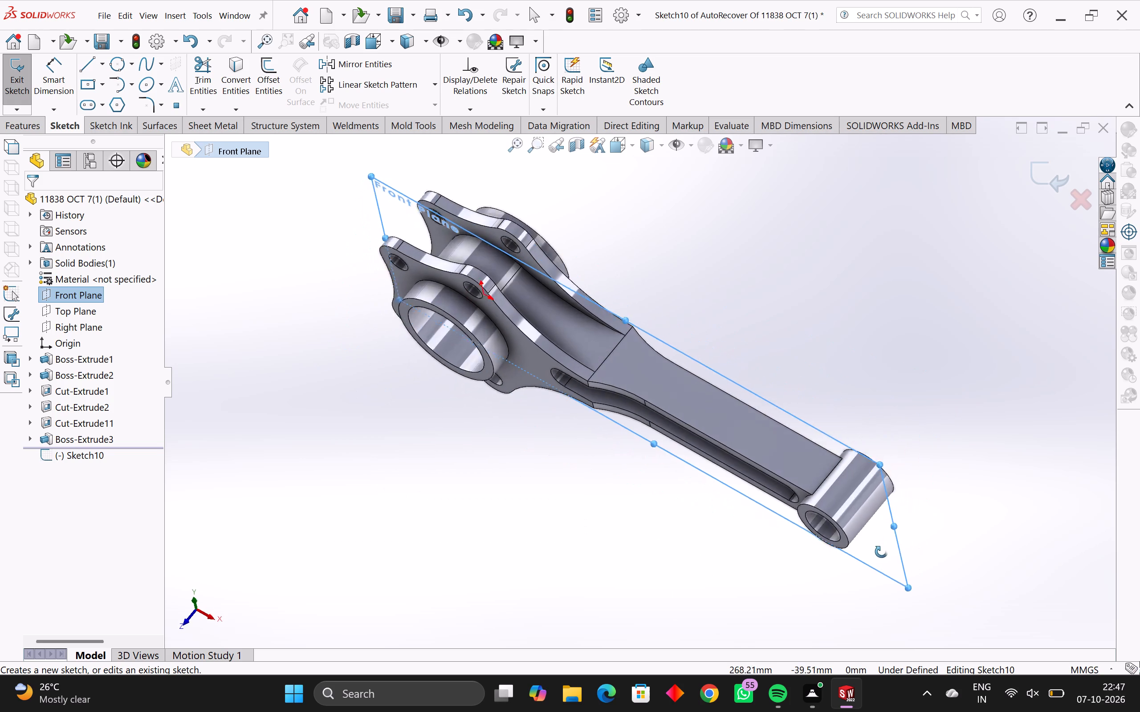
middle_click_drag(881, 552, 837, 593)
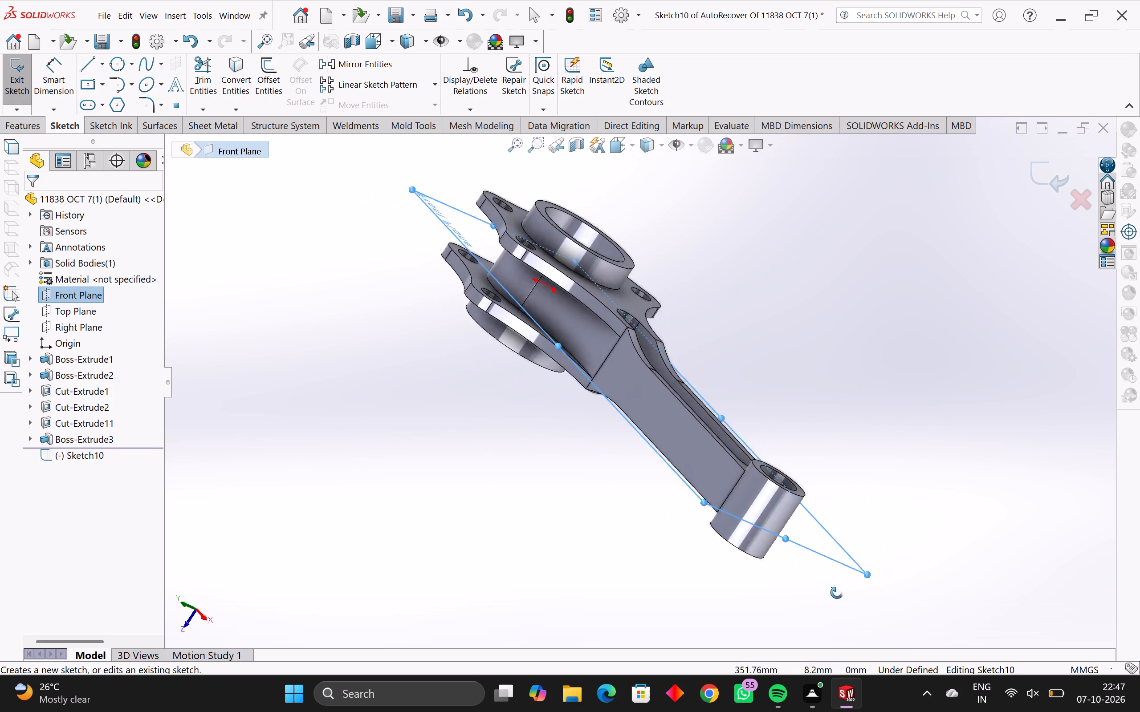
middle_click_drag(837, 593, 940, 487)
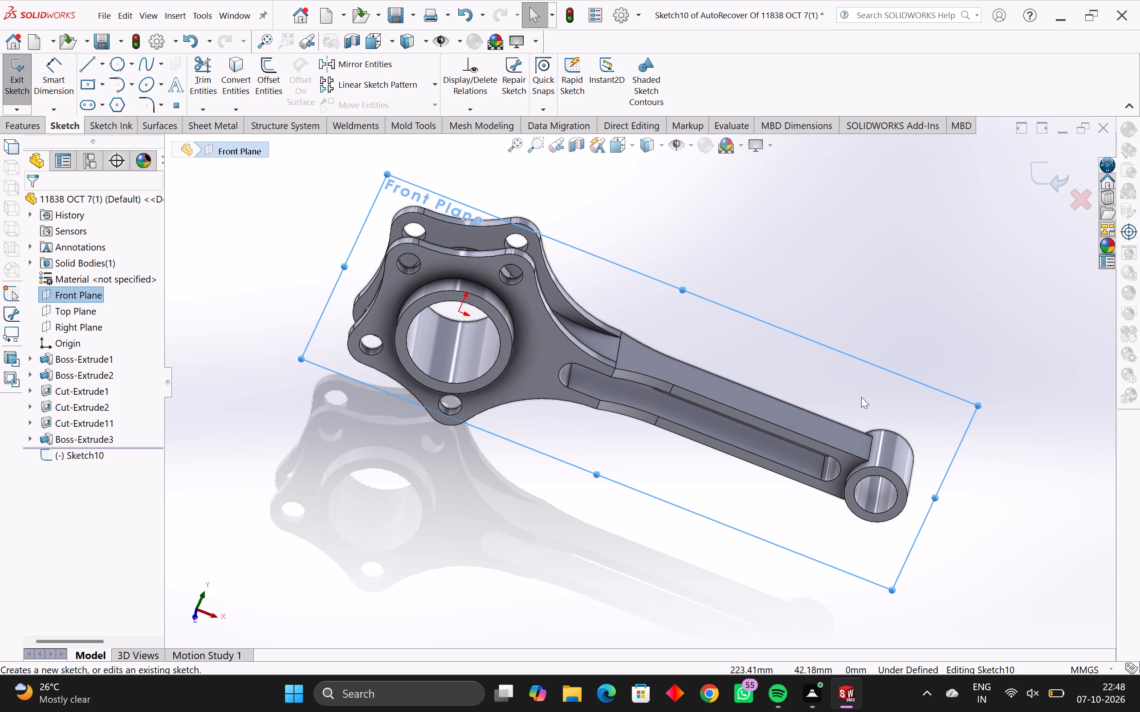
key("Escape")
key("Escape")
middle_click_drag(863, 396, 863, 397)
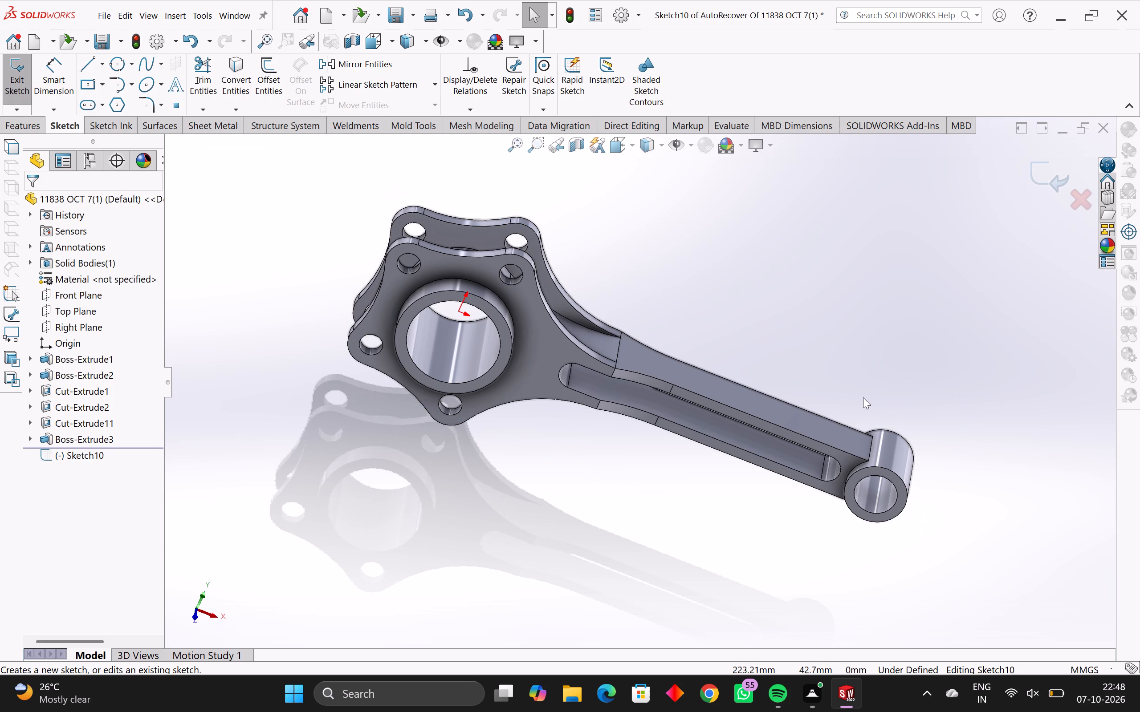
middle_click_drag(863, 397, 885, 413)
key("Escape")
key("Escape")
key("Escape")
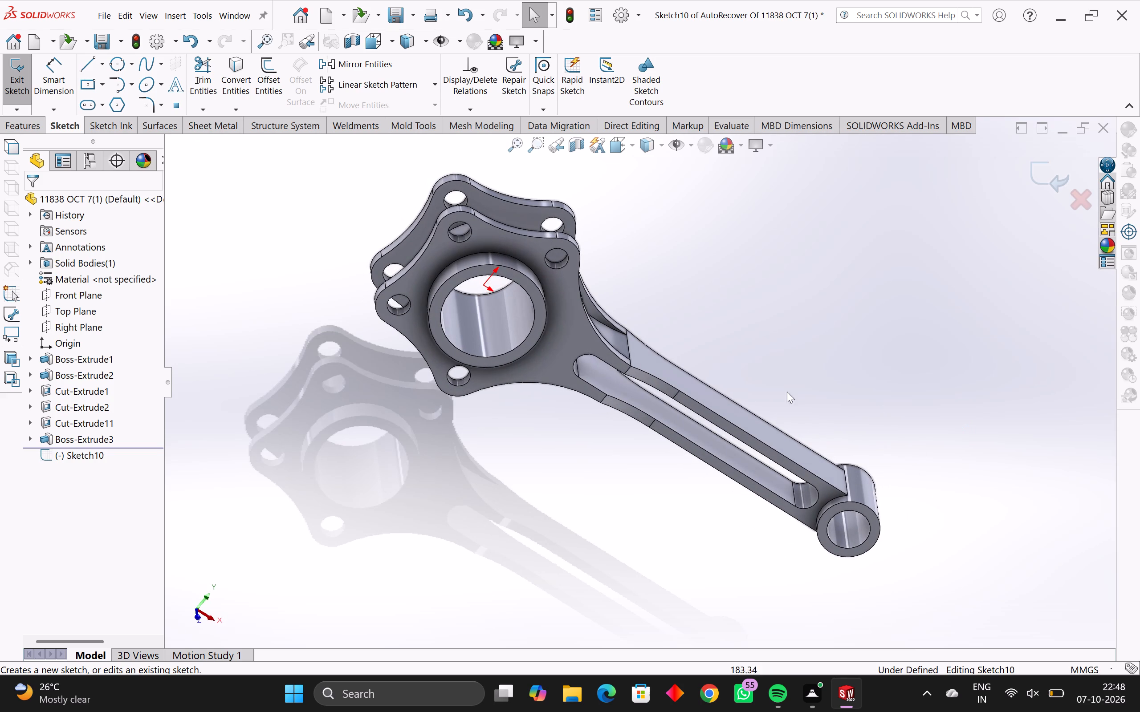
key("Escape")
key("Escape")
key("Escape")
middle_click_drag(677, 407, 577, 427)
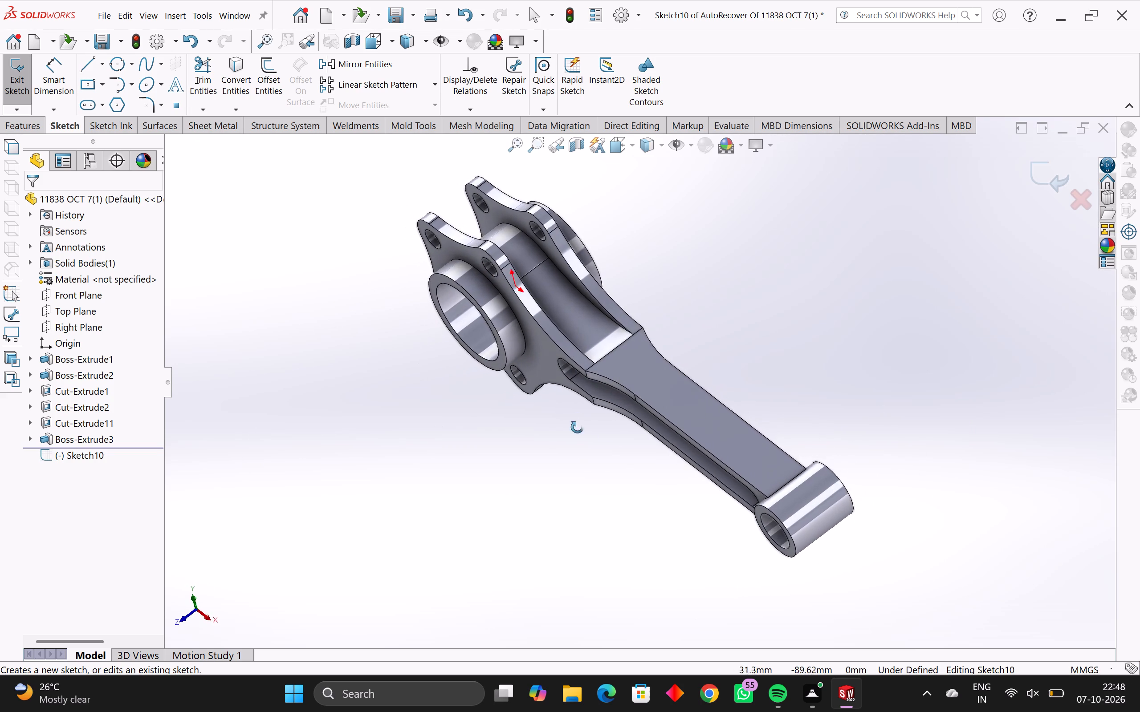
middle_click_drag(577, 427, 563, 473)
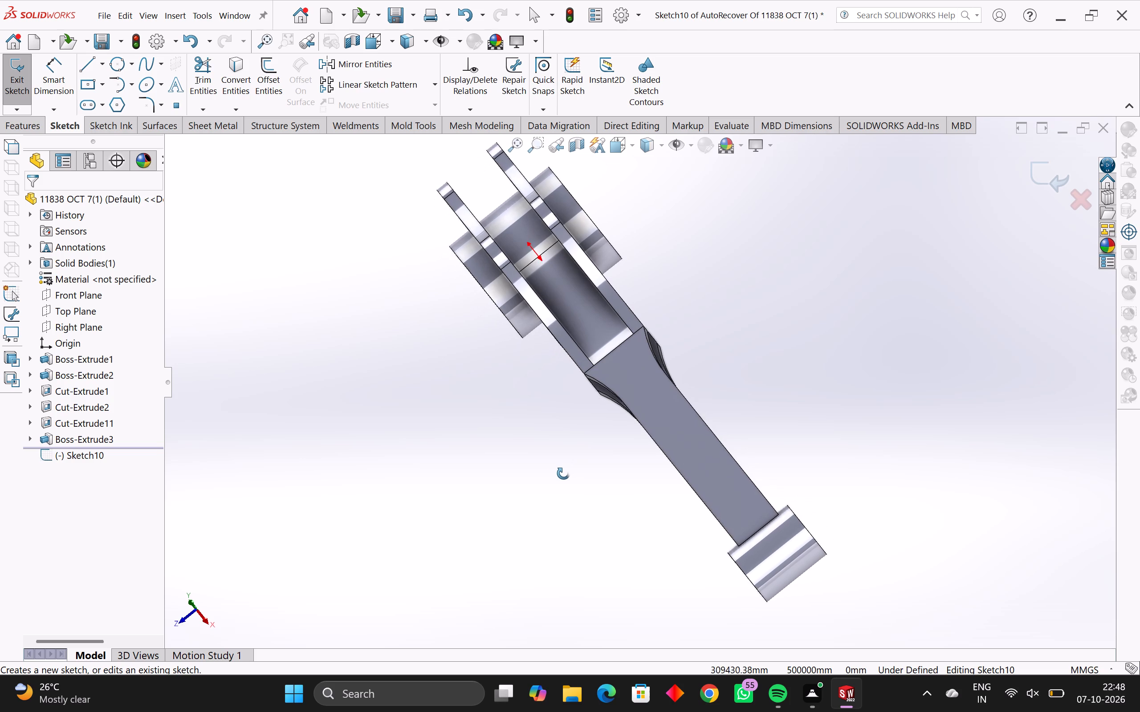
middle_click_drag(563, 473, 651, 286)
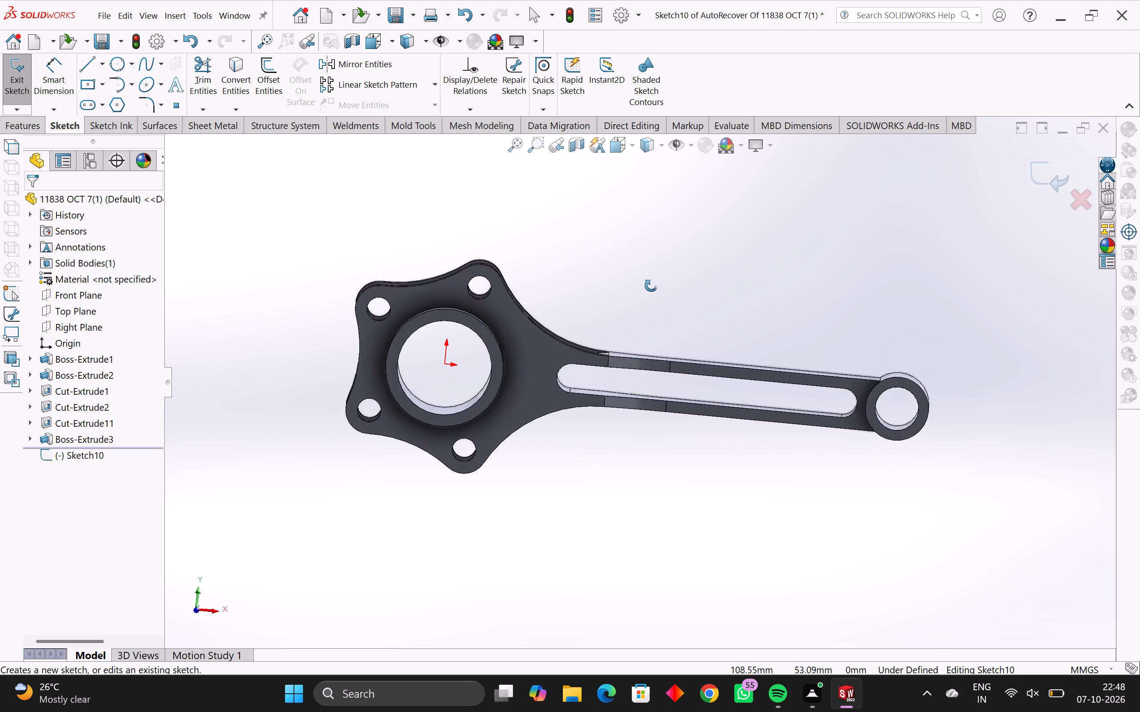
middle_click_drag(651, 286, 377, 418)
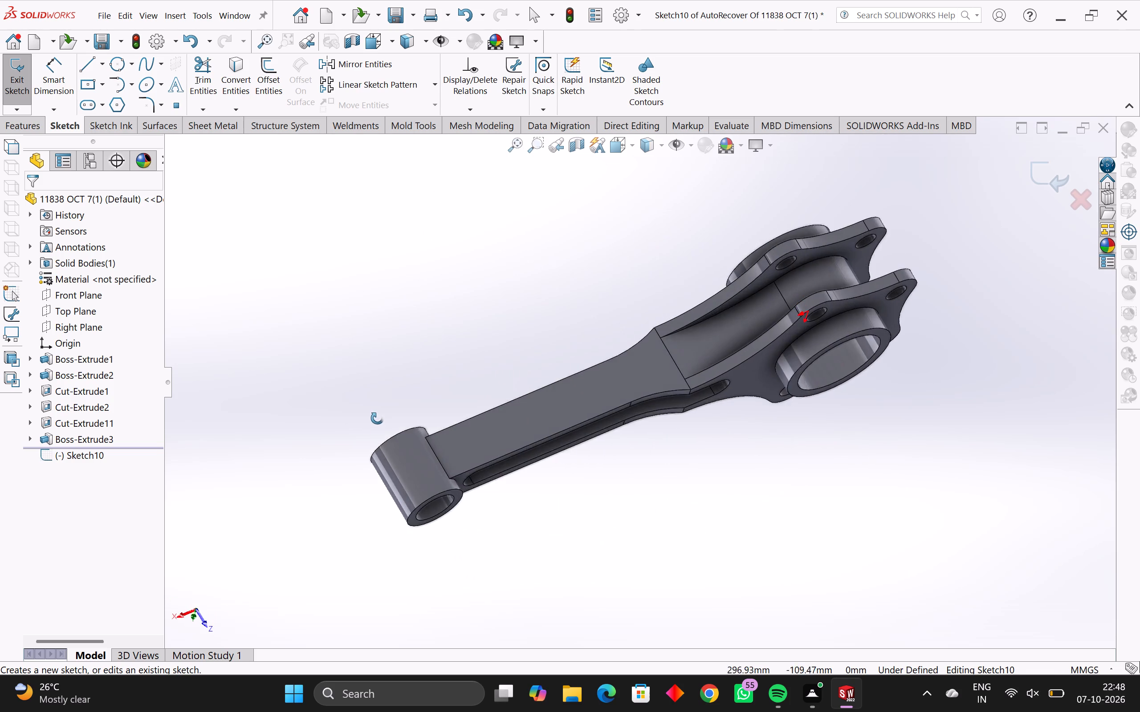
middle_click_drag(377, 418, 649, 216)
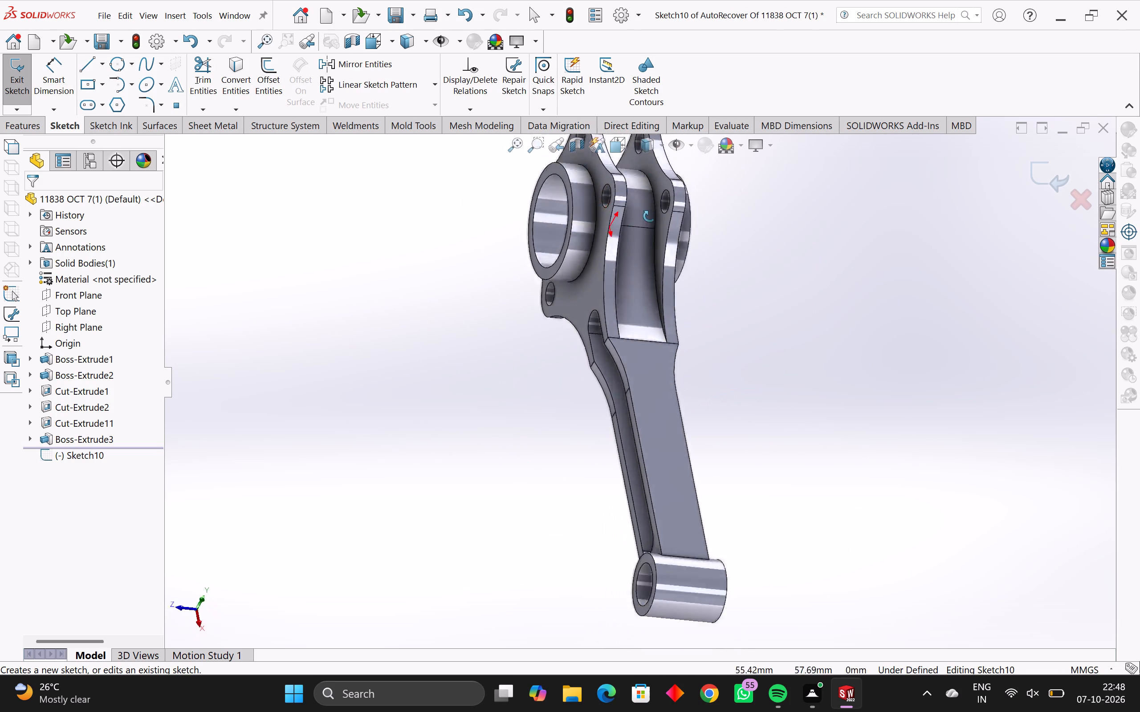
middle_click_drag(649, 216, 782, 239)
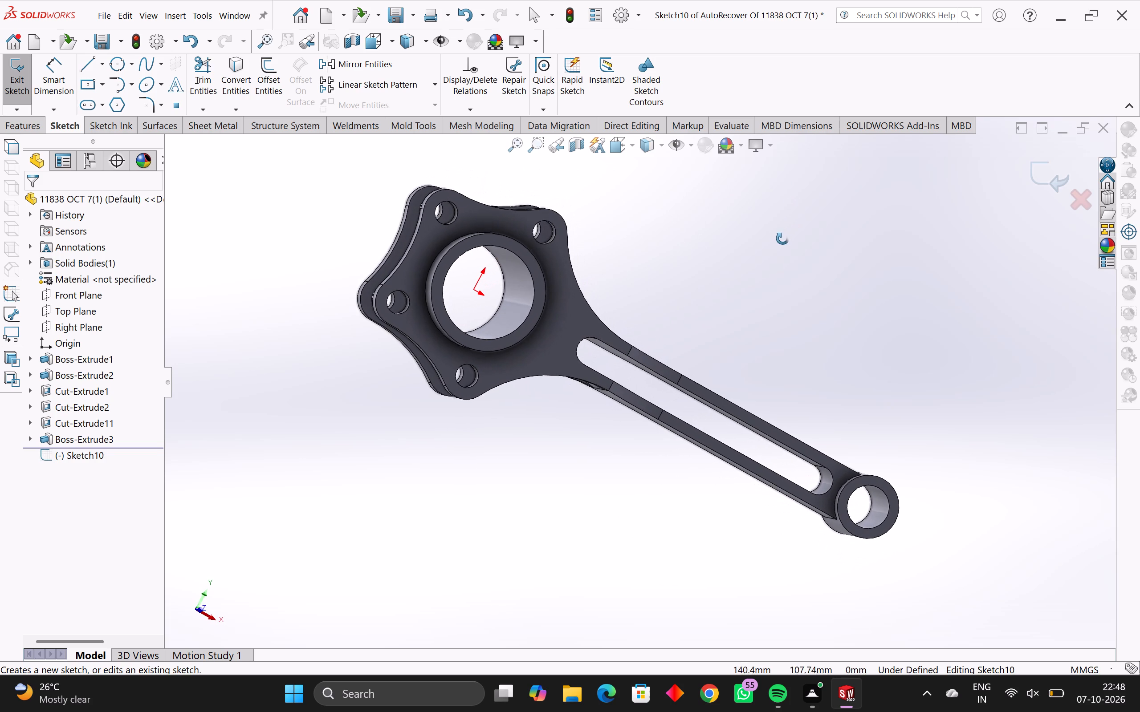
middle_click_drag(782, 239, 781, 239)
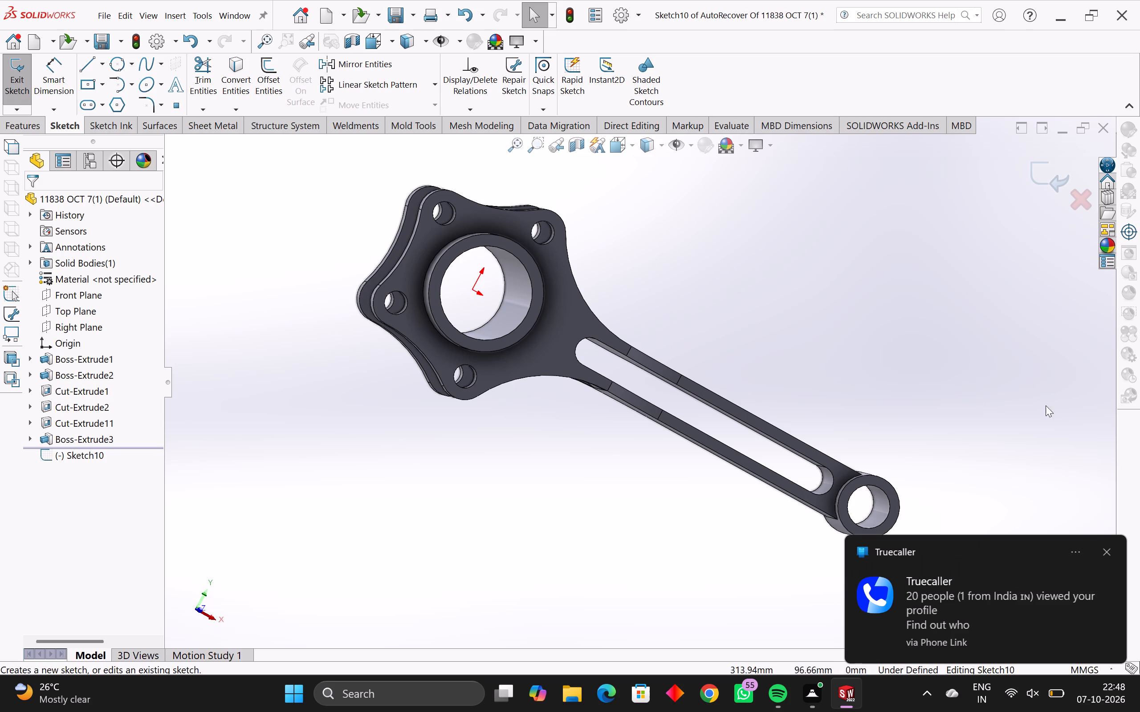
left_click(1103, 550)
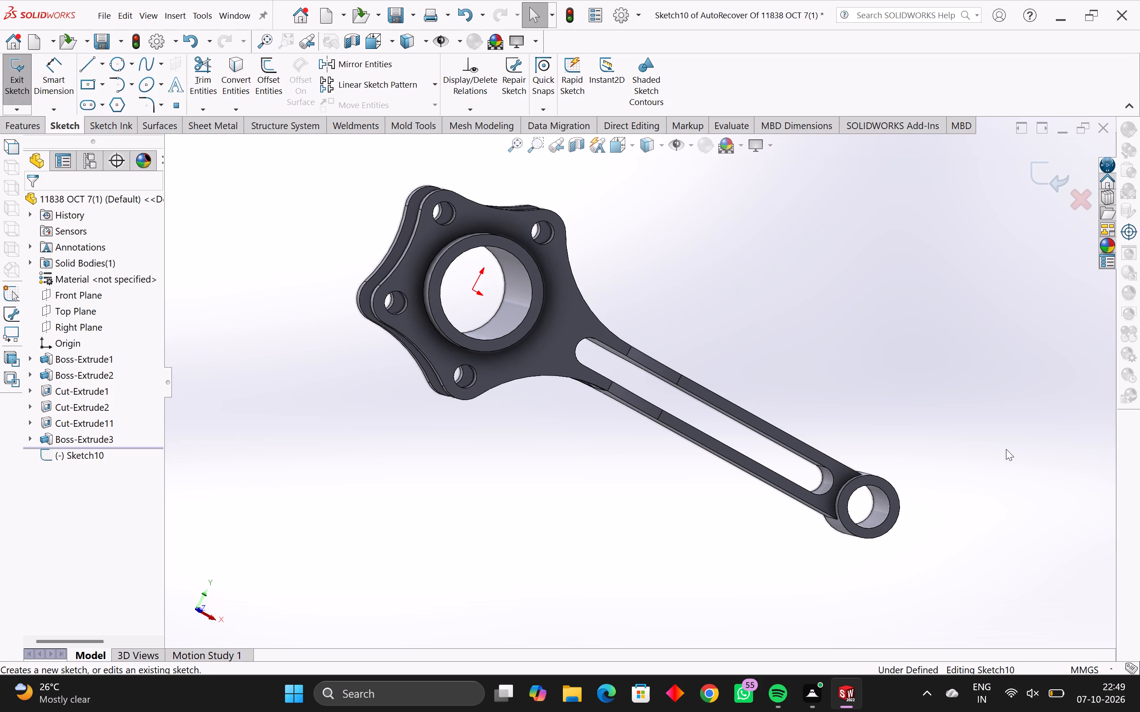
middle_click_drag(1006, 449, 895, 481)
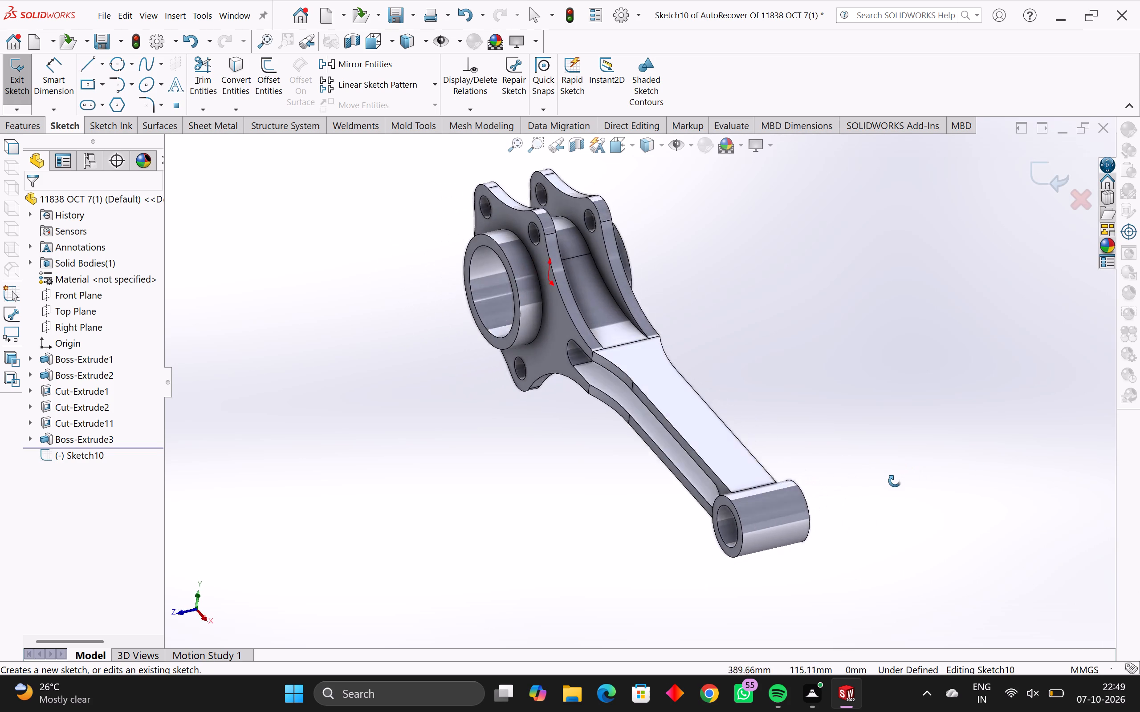
middle_click_drag(895, 481, 723, 462)
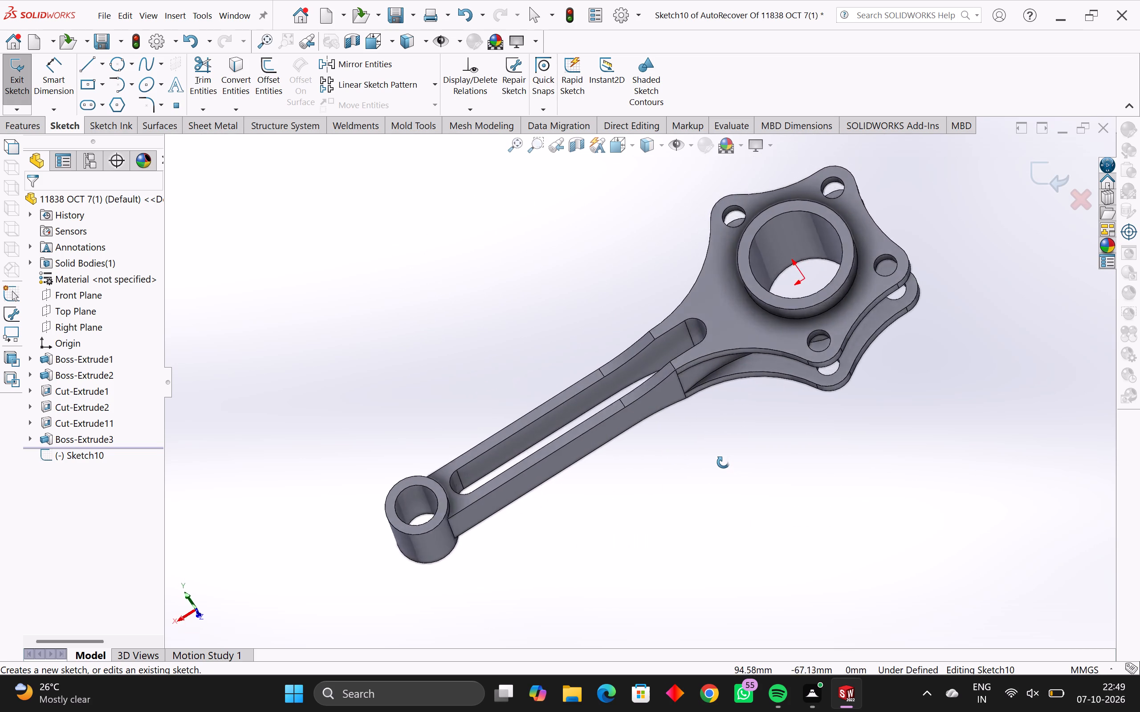
middle_click_drag(723, 462, 574, 302)
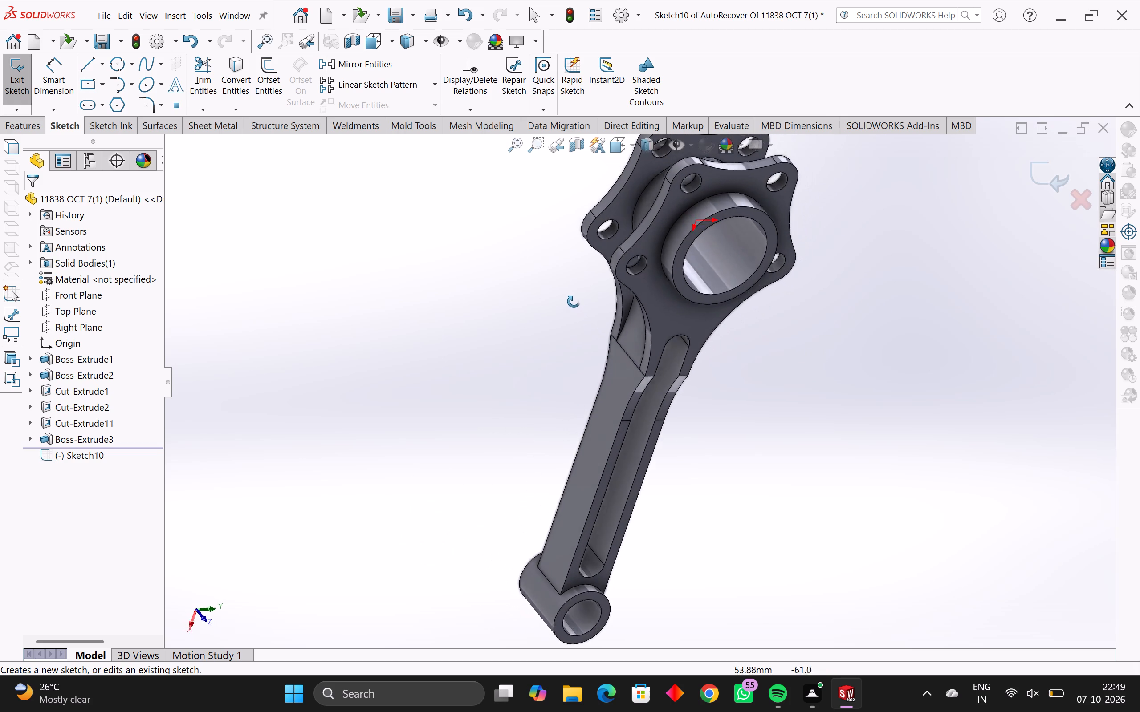
middle_click_drag(574, 302, 554, 288)
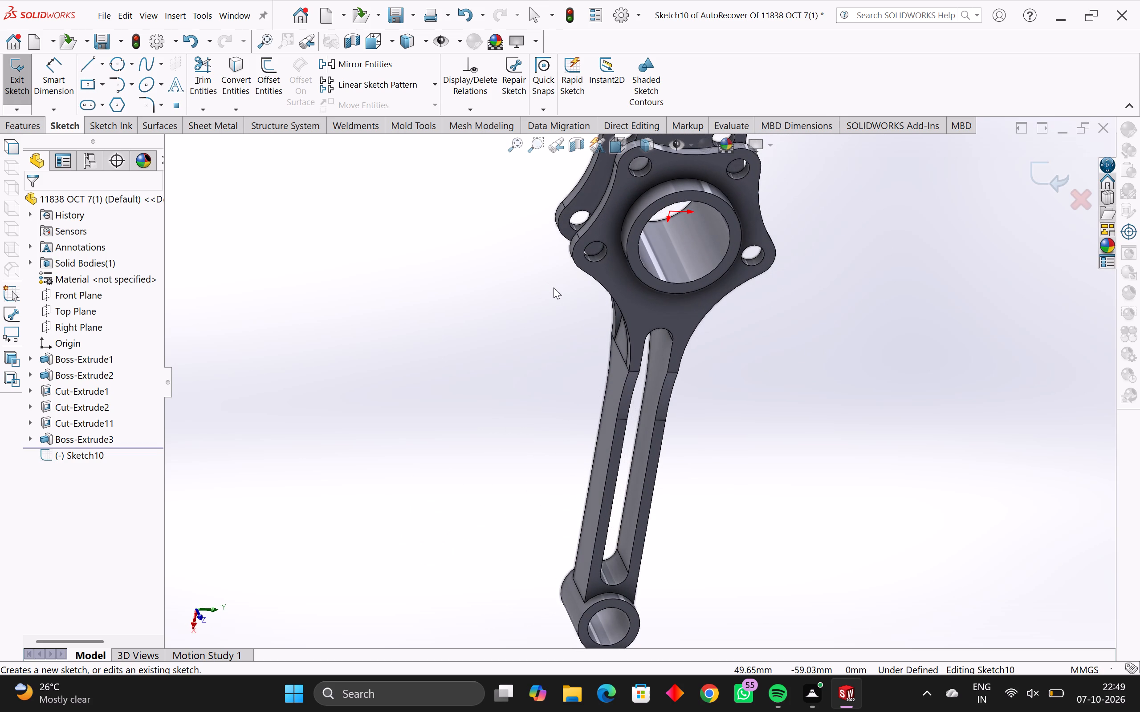
middle_click_drag(688, 239, 721, 251)
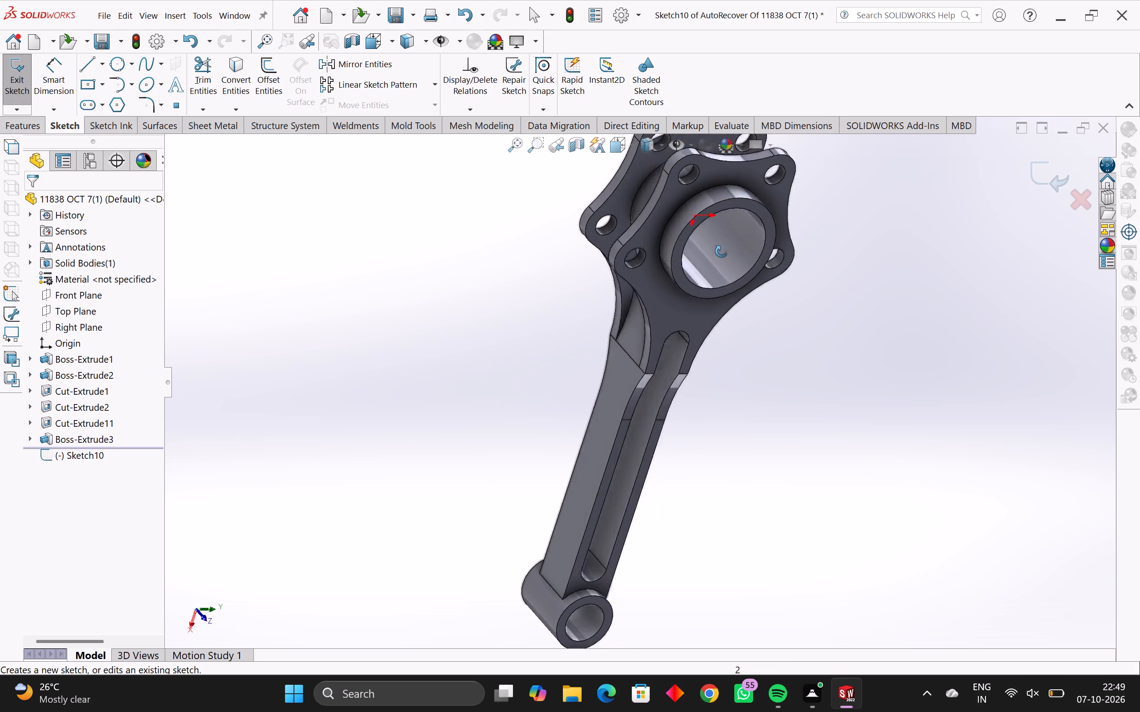
middle_click_drag(721, 251, 872, 484)
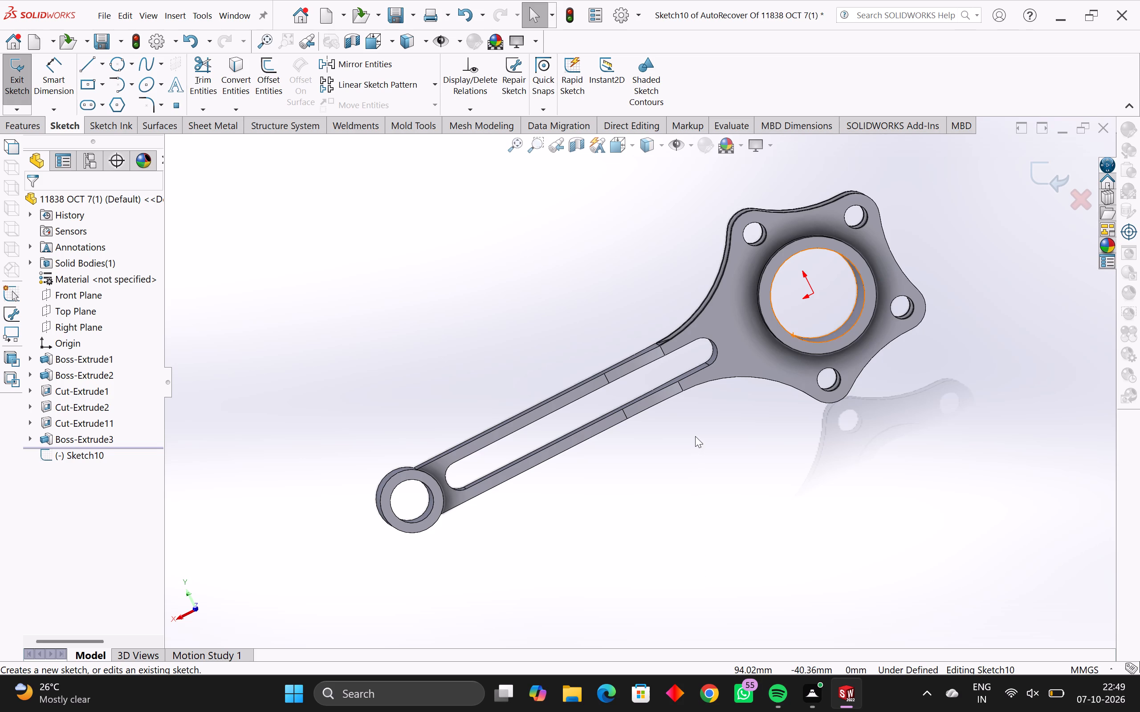
middle_click_drag(695, 436, 835, 648)
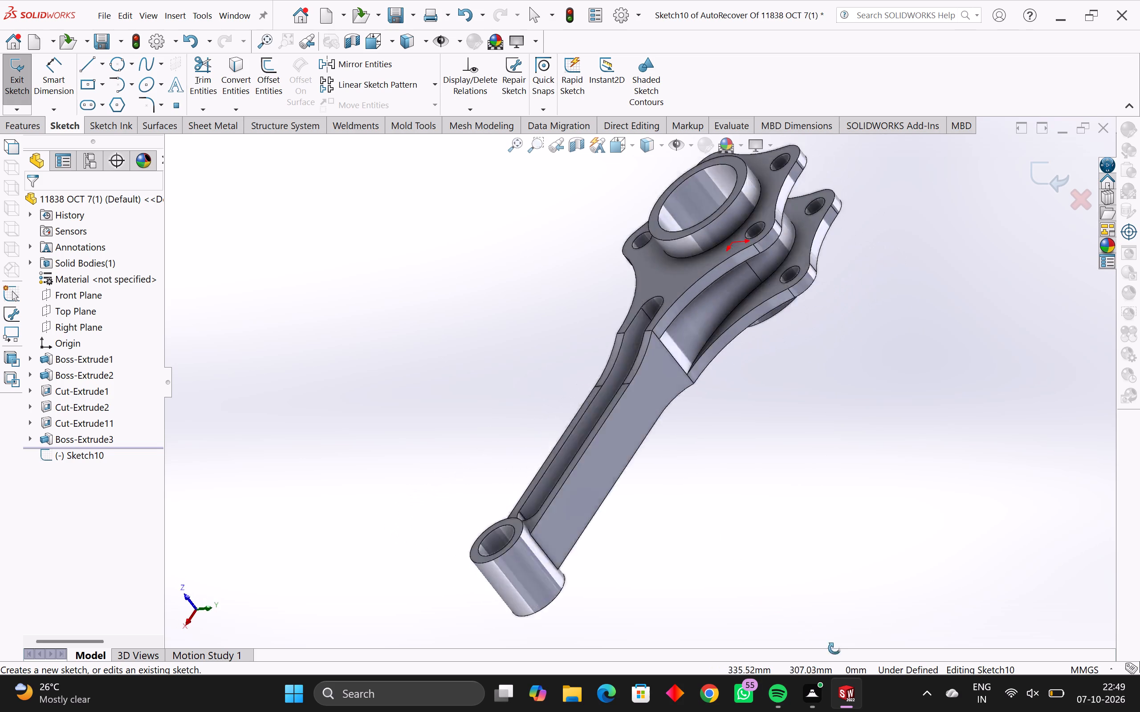
middle_click_drag(835, 648, 1090, 444)
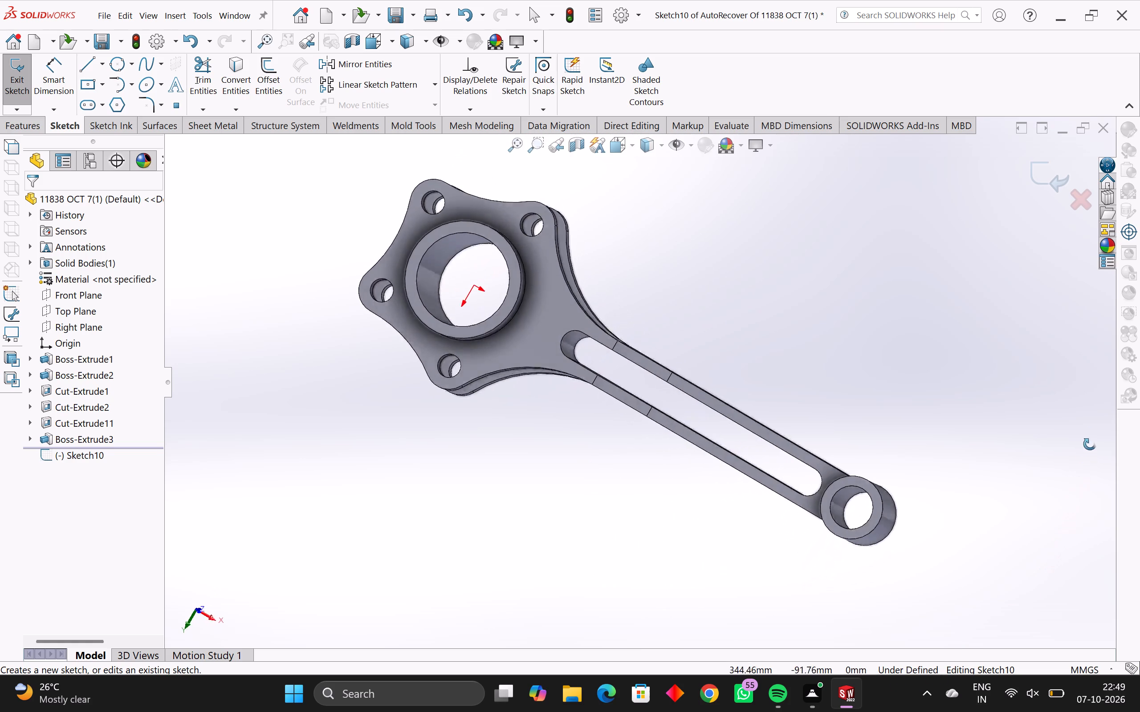
middle_click_drag(1090, 444, 1134, 159)
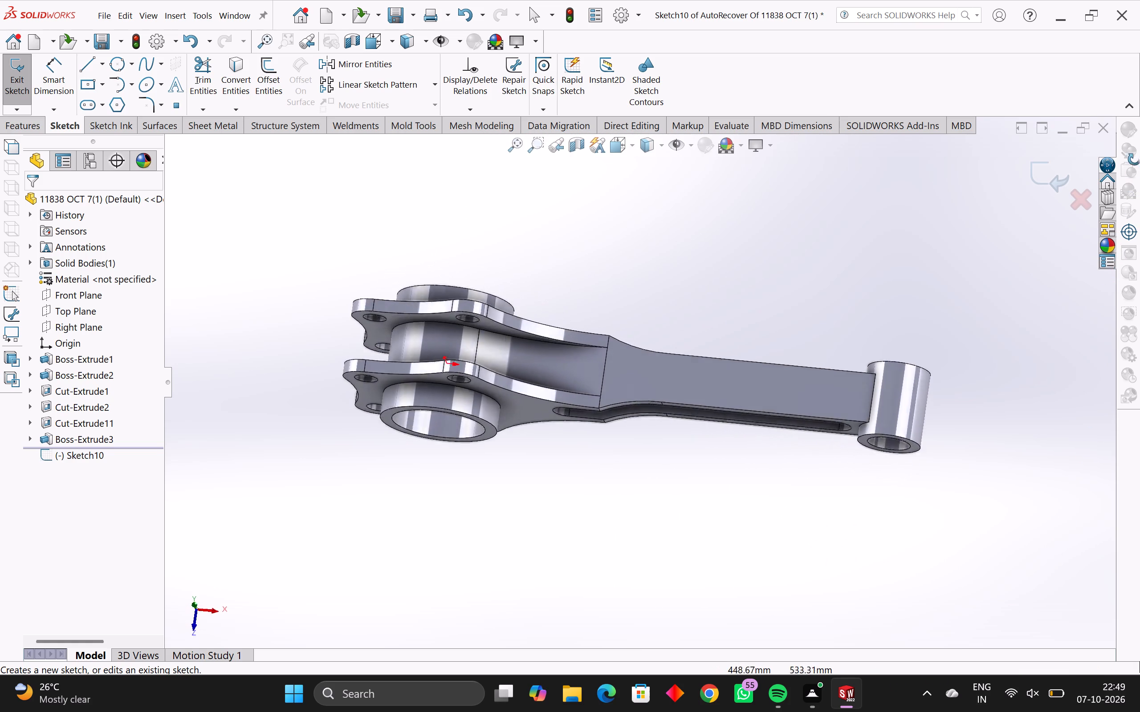
middle_click_drag(1134, 159, 1117, 9)
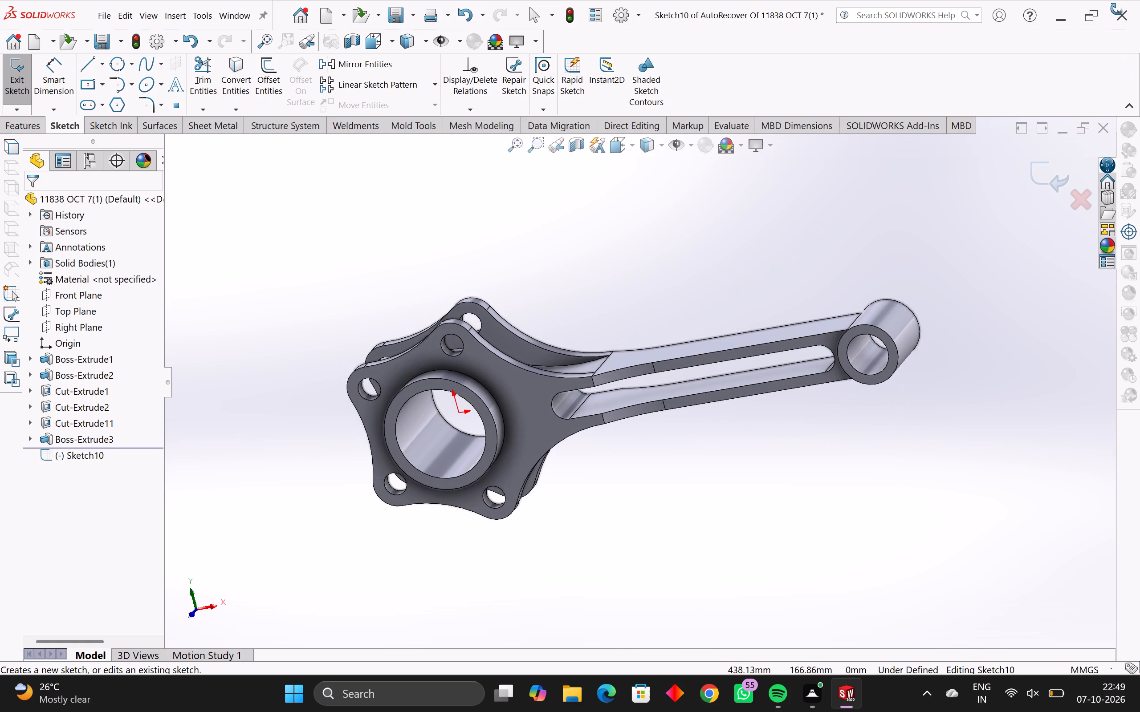
middle_click_drag(1117, 9, 1124, 0)
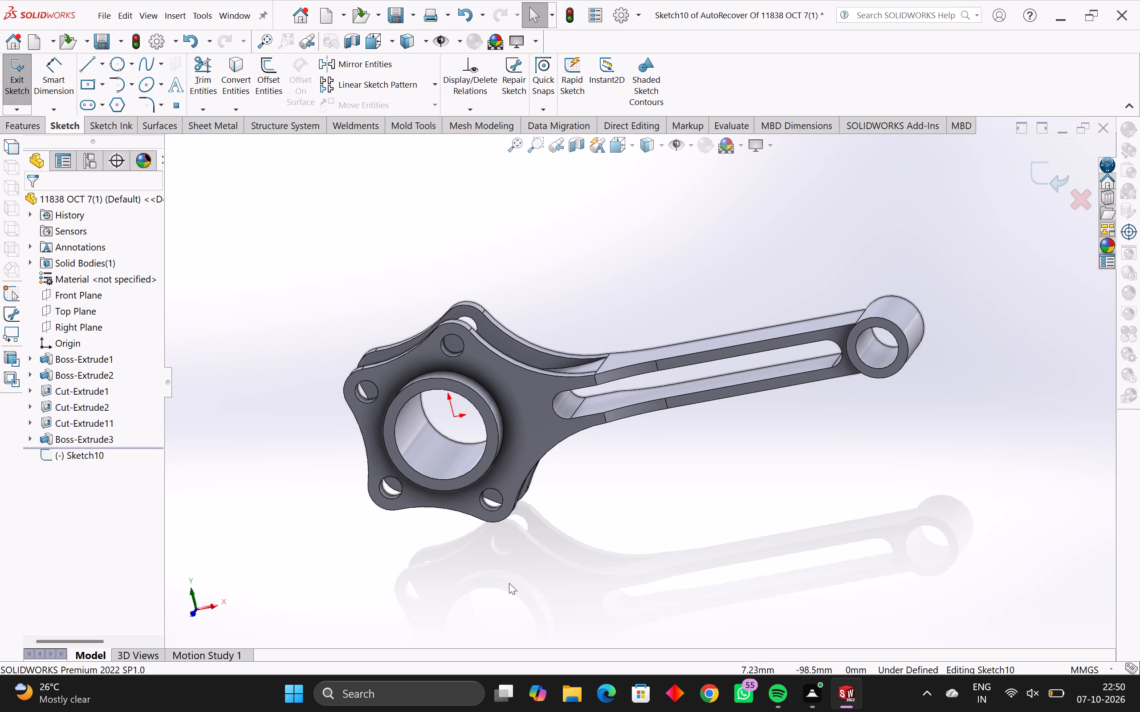
middle_click_drag(960, 323, 968, 456)
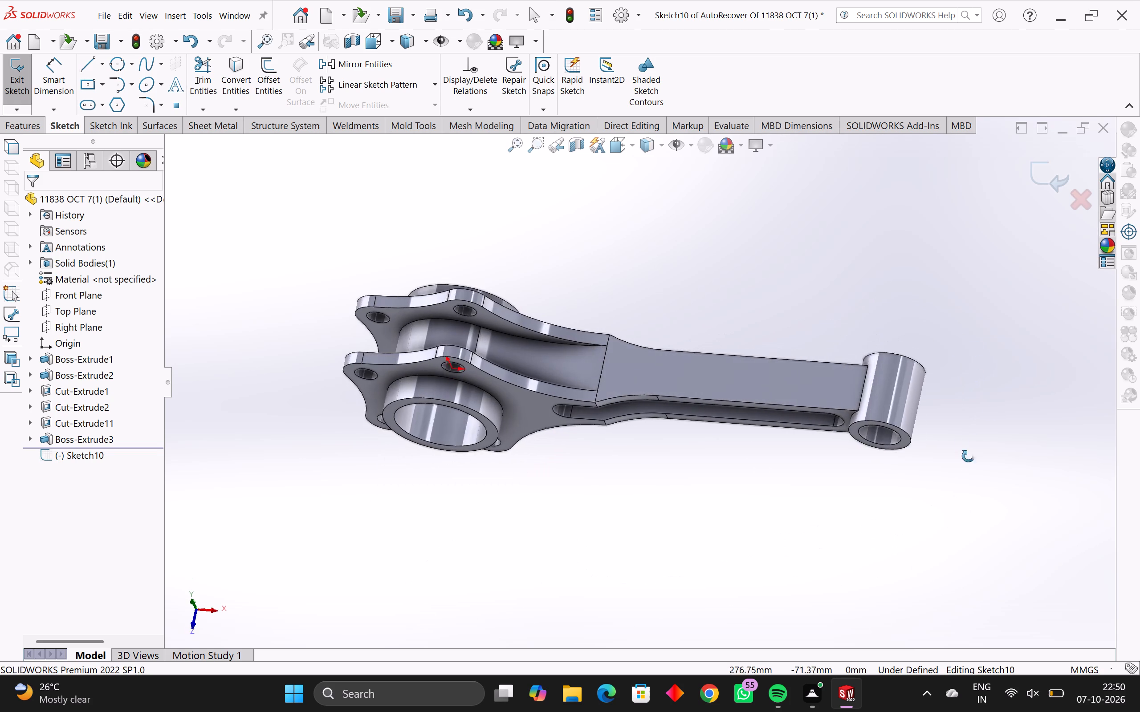
middle_click_drag(968, 456, 985, 487)
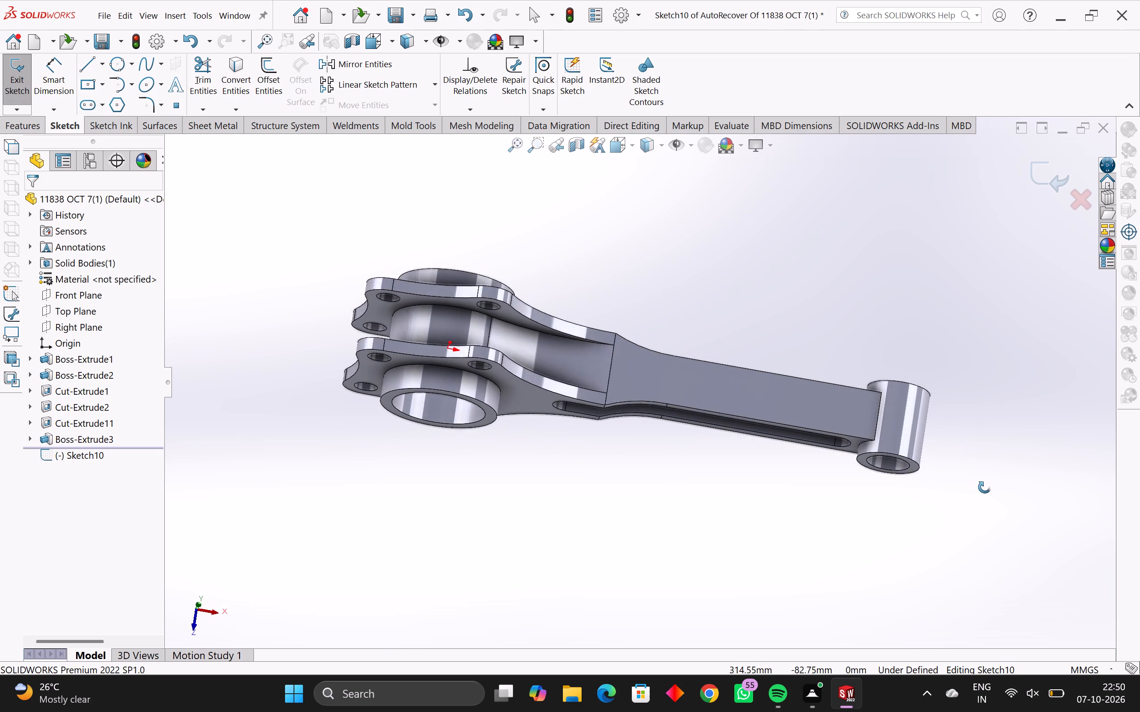
middle_click_drag(985, 487, 1036, 343)
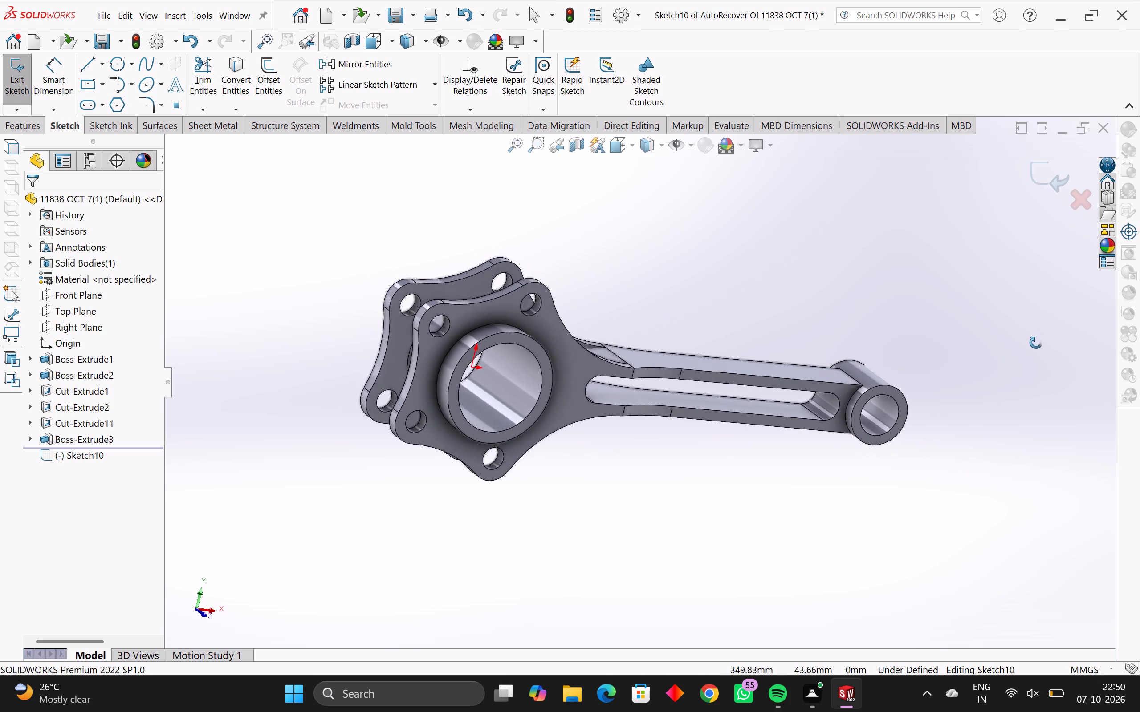
middle_click_drag(1036, 343, 961, 421)
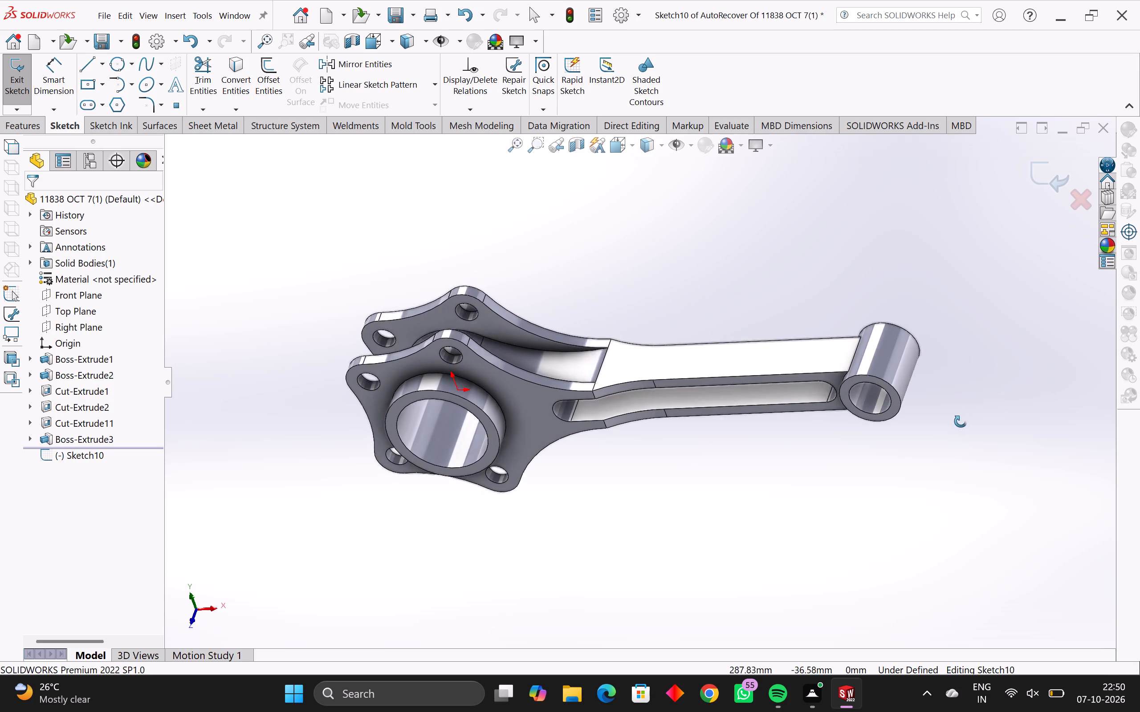
middle_click_drag(961, 421, 1047, 301)
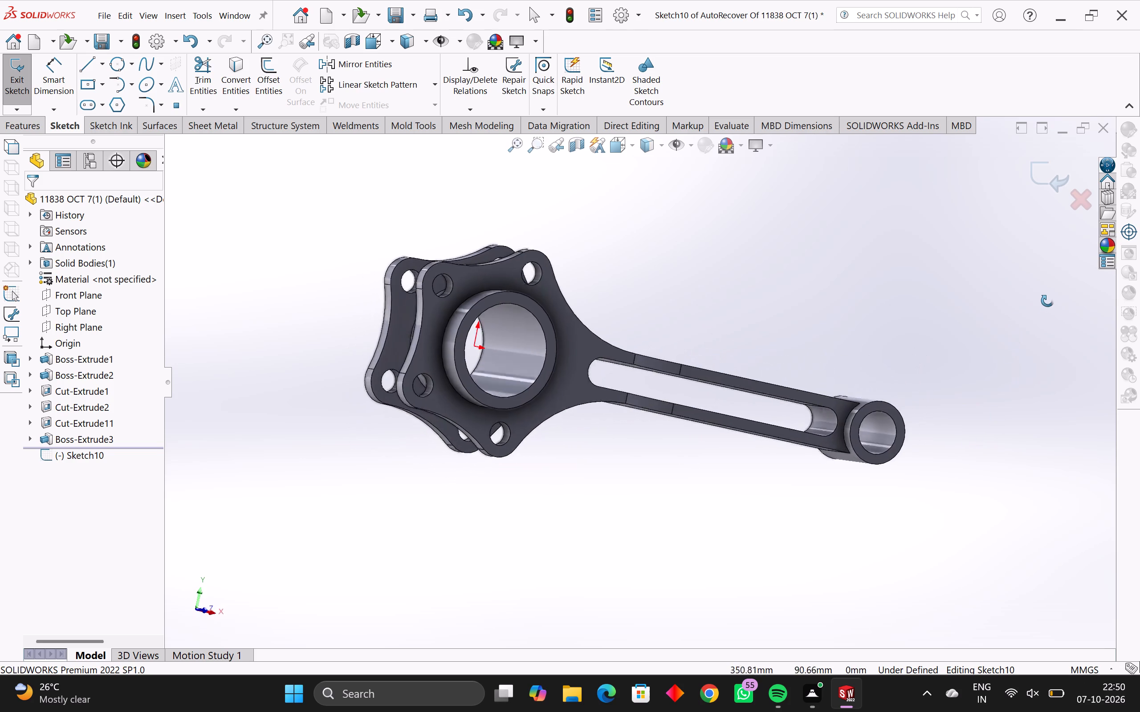
middle_click_drag(1047, 301, 996, 403)
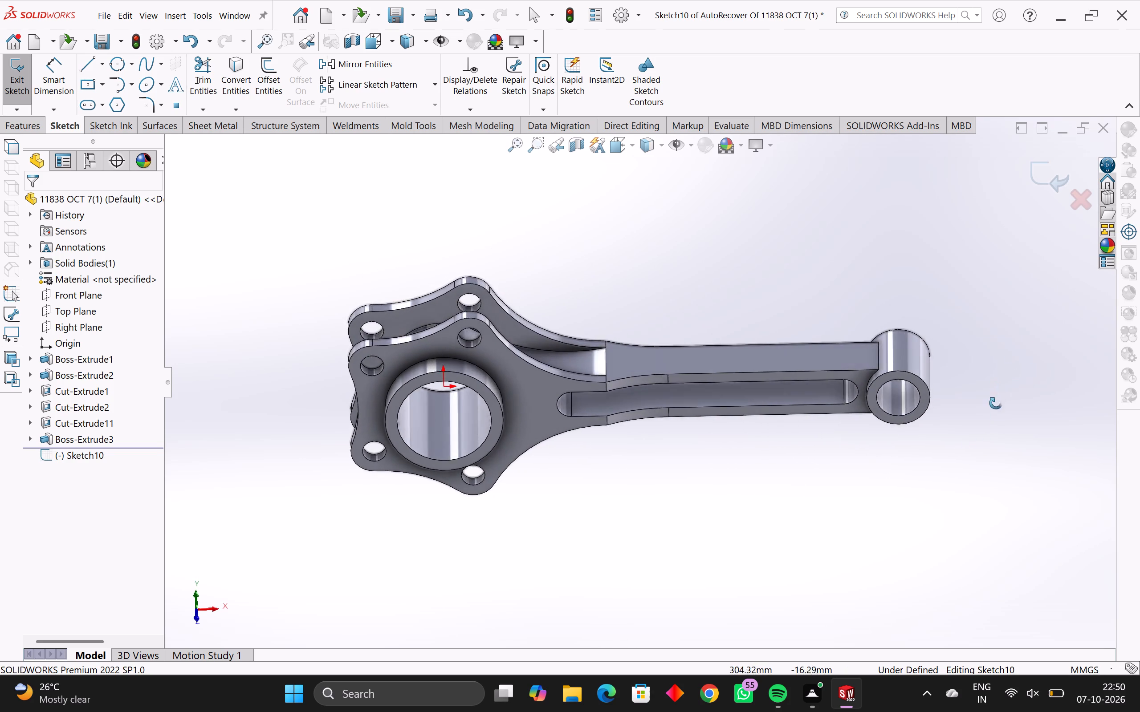
middle_click_drag(996, 403, 980, 471)
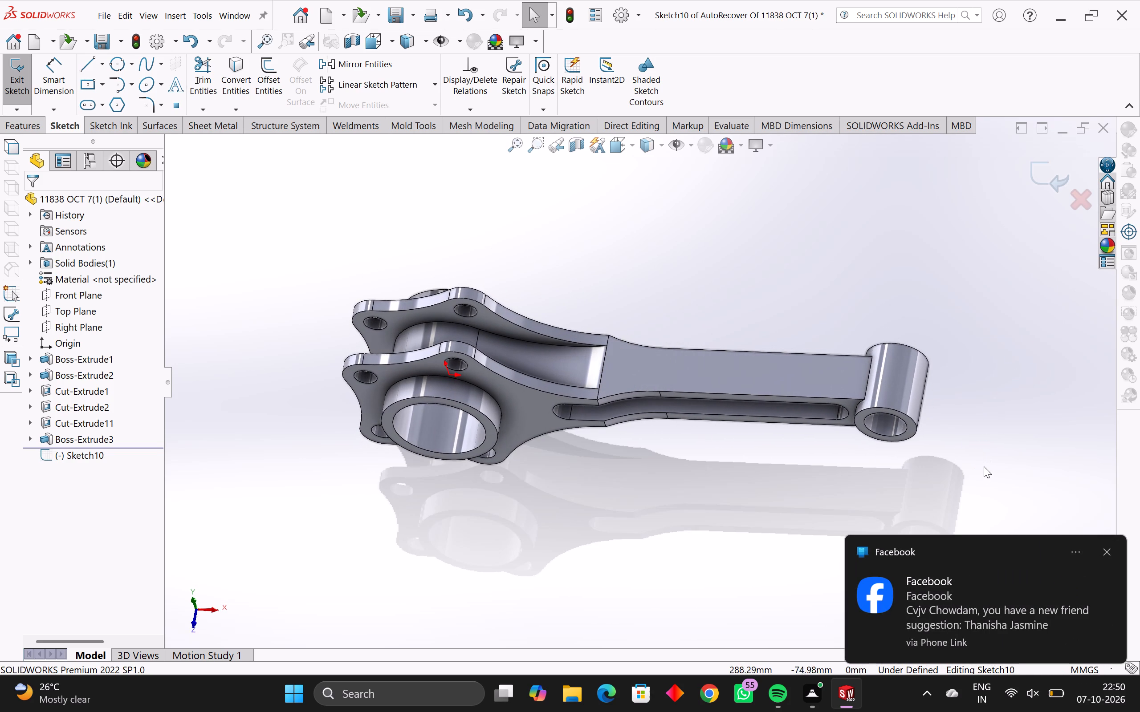
middle_click_drag(990, 457, 993, 419)
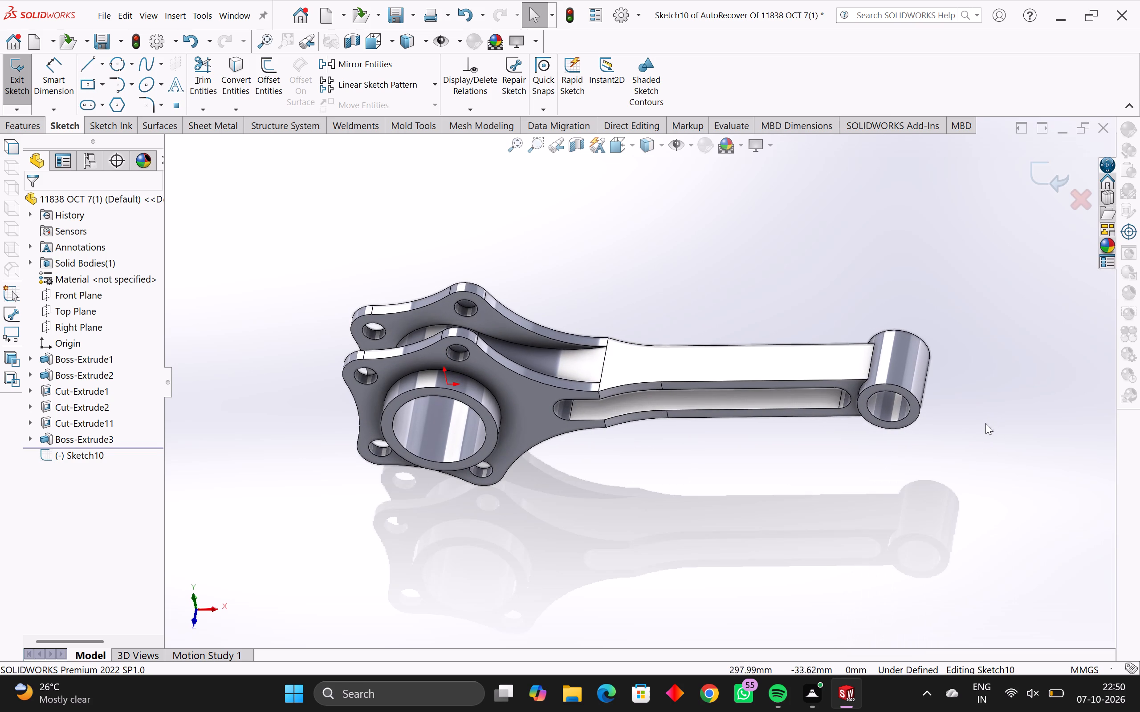
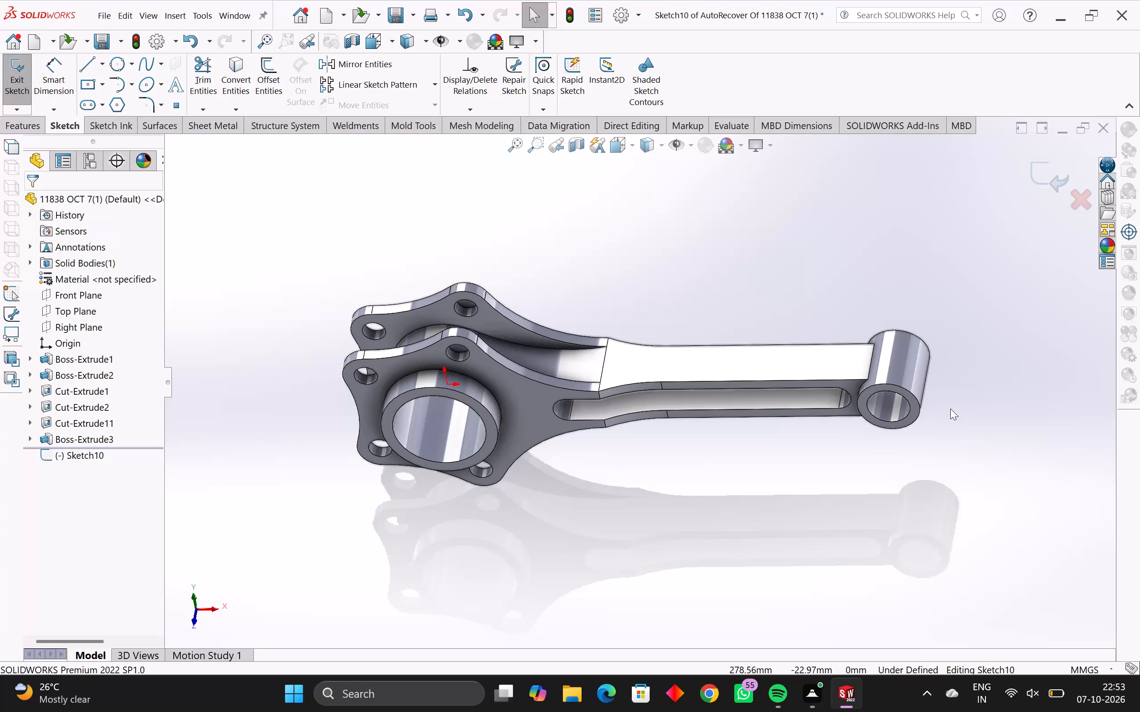
Preview the current screen image and print it with Microsoft Print to PDF, saving it in Documents as 11838 OCT 7(1).
key("ctrl+p")
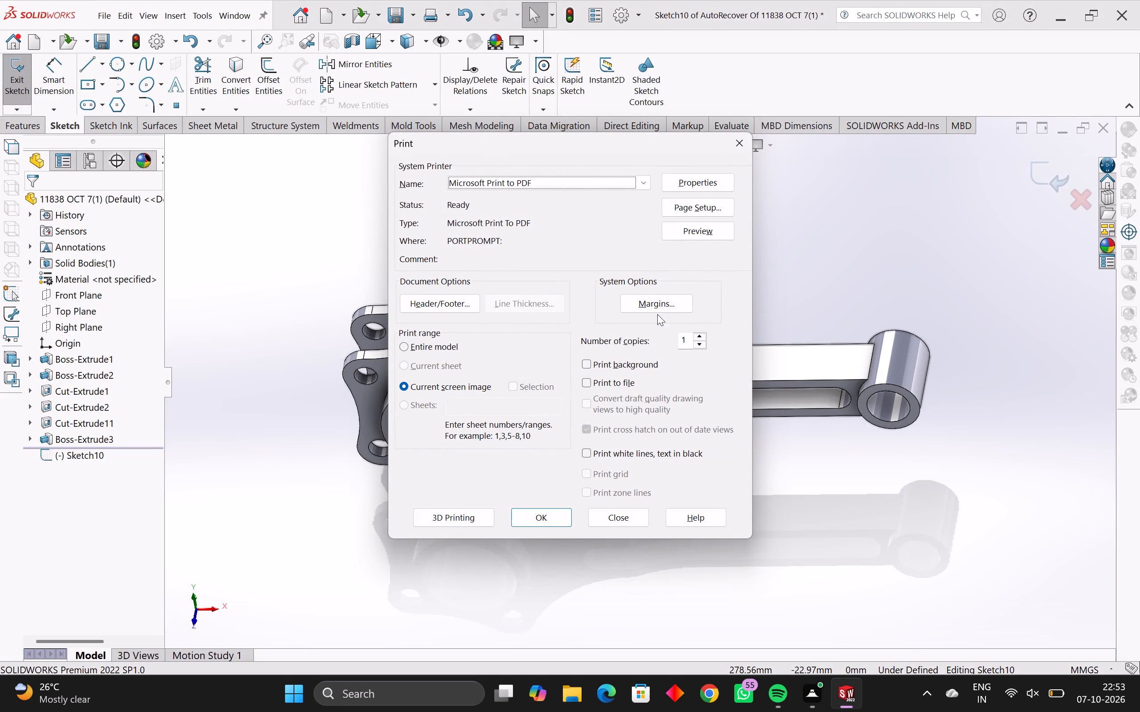
left_click(690, 232)
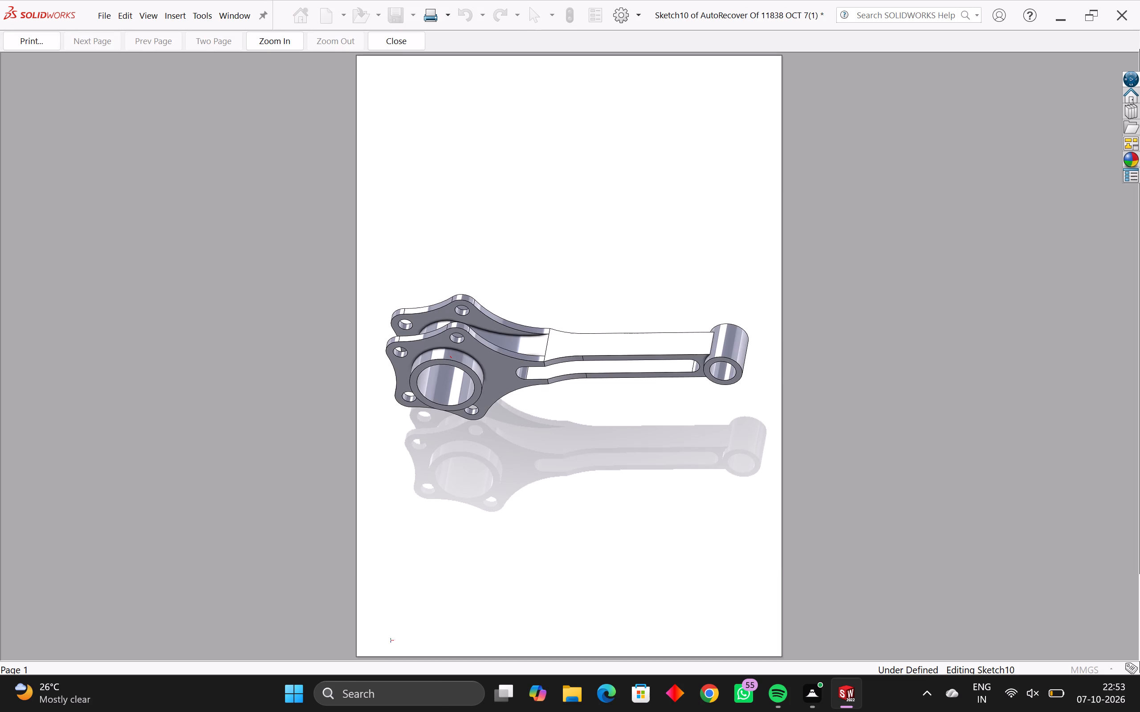
left_click(38, 44)
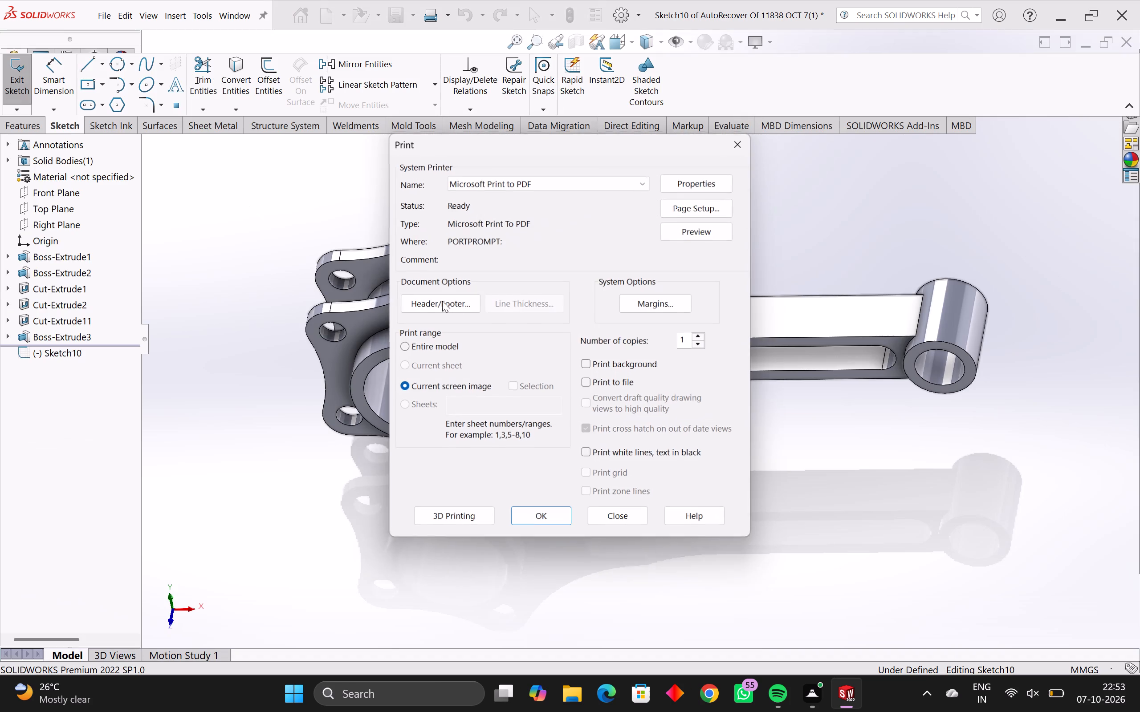
left_click(539, 520)
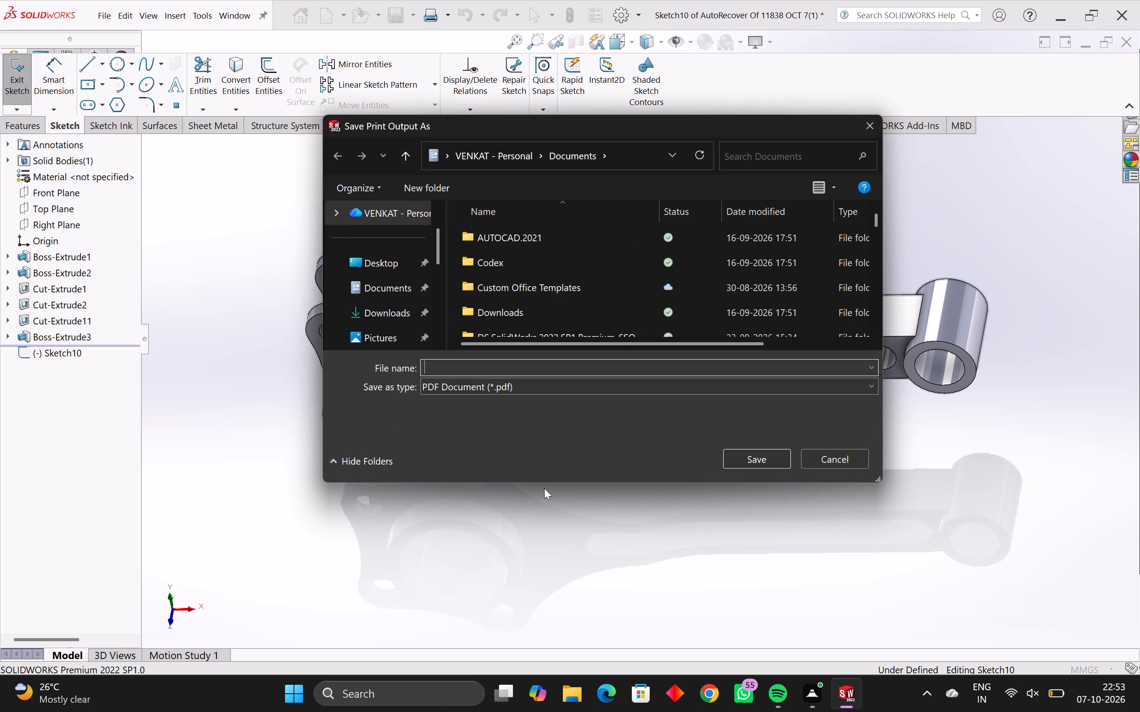
type("11838")
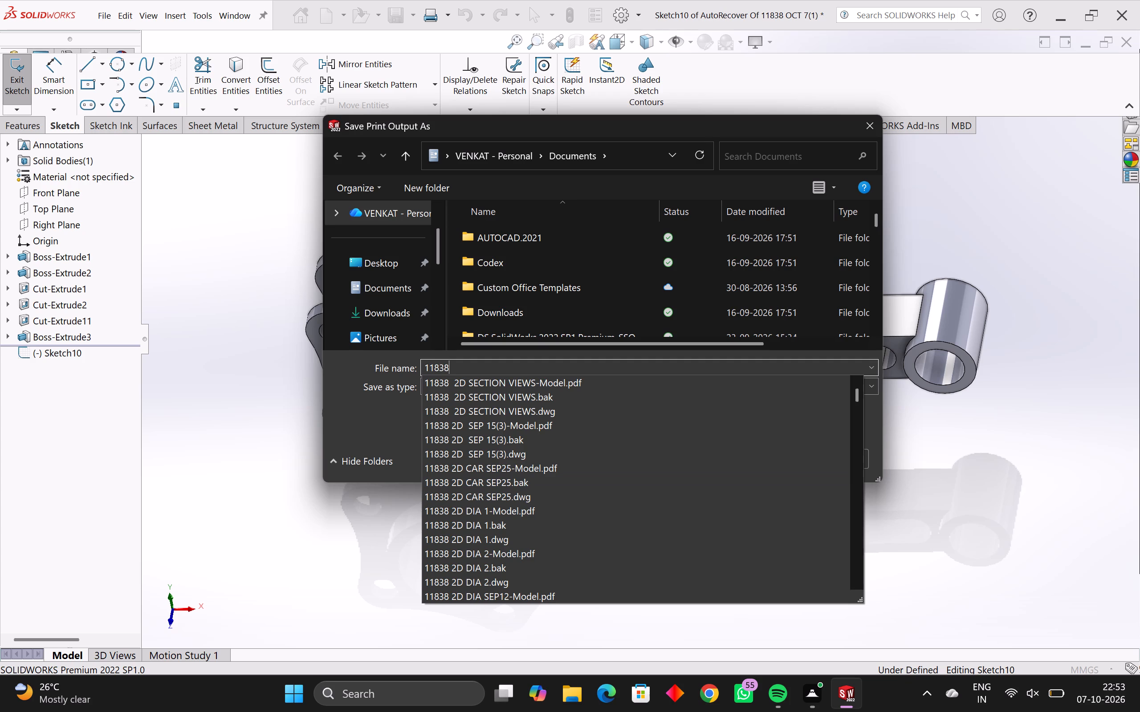
key("space")
type("OCT")
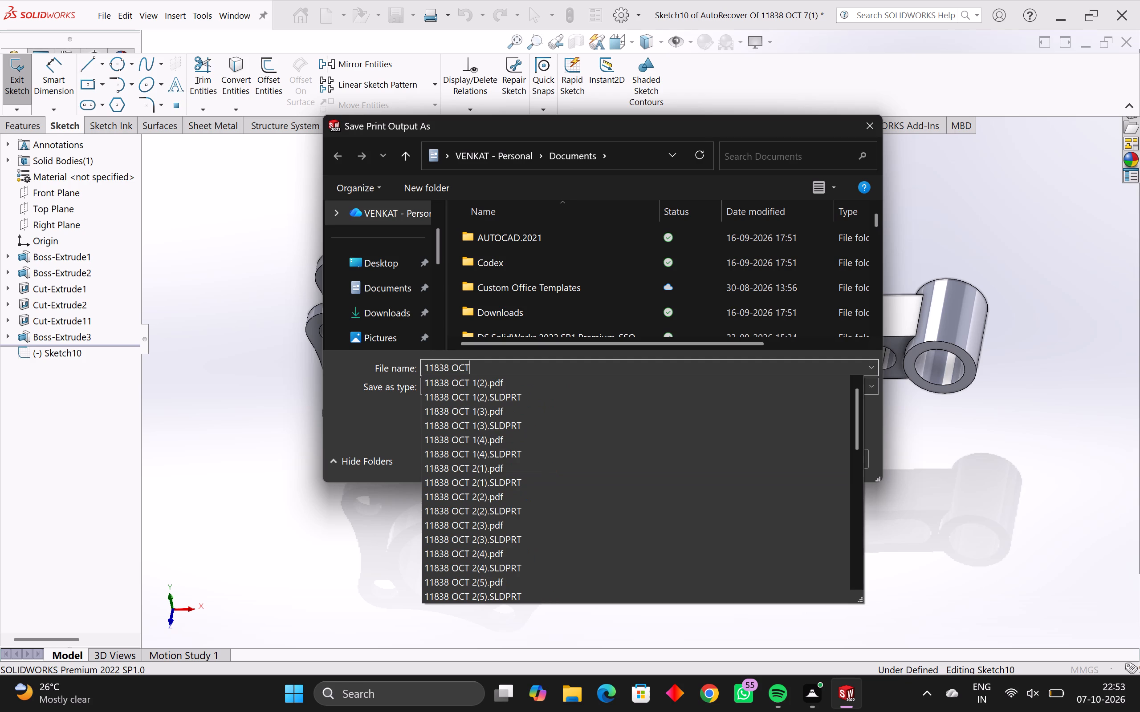
key("space")
key("7")
key("shift+parenleft")
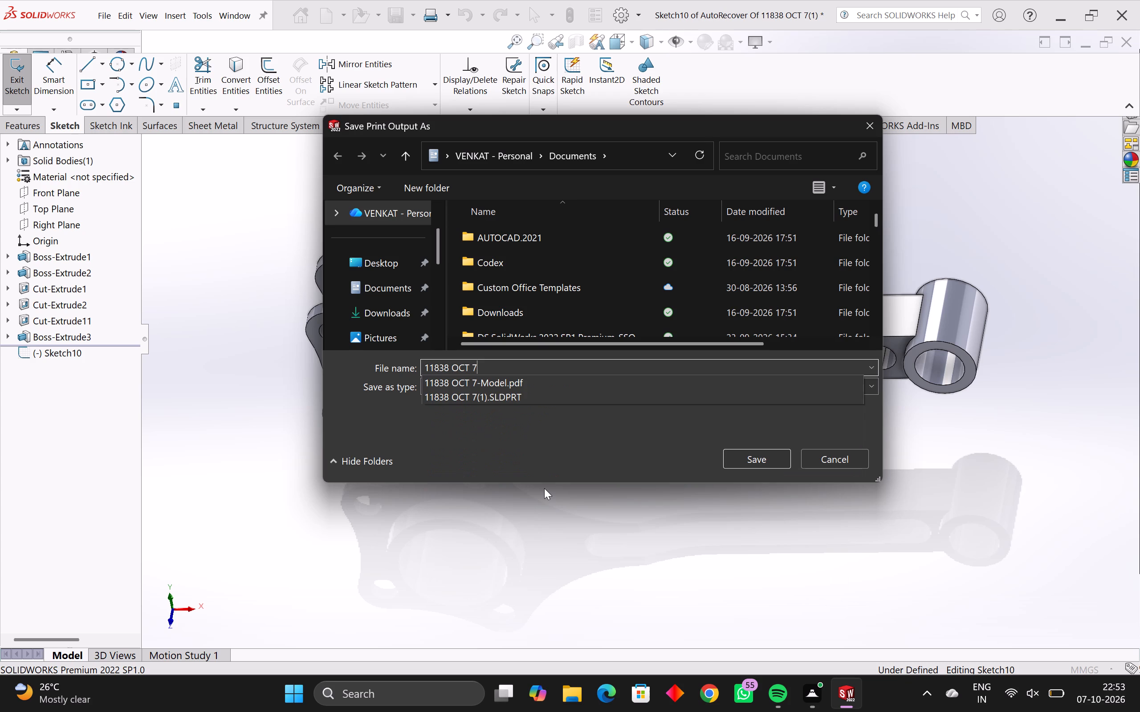
key("1")
key("shift+parenright")
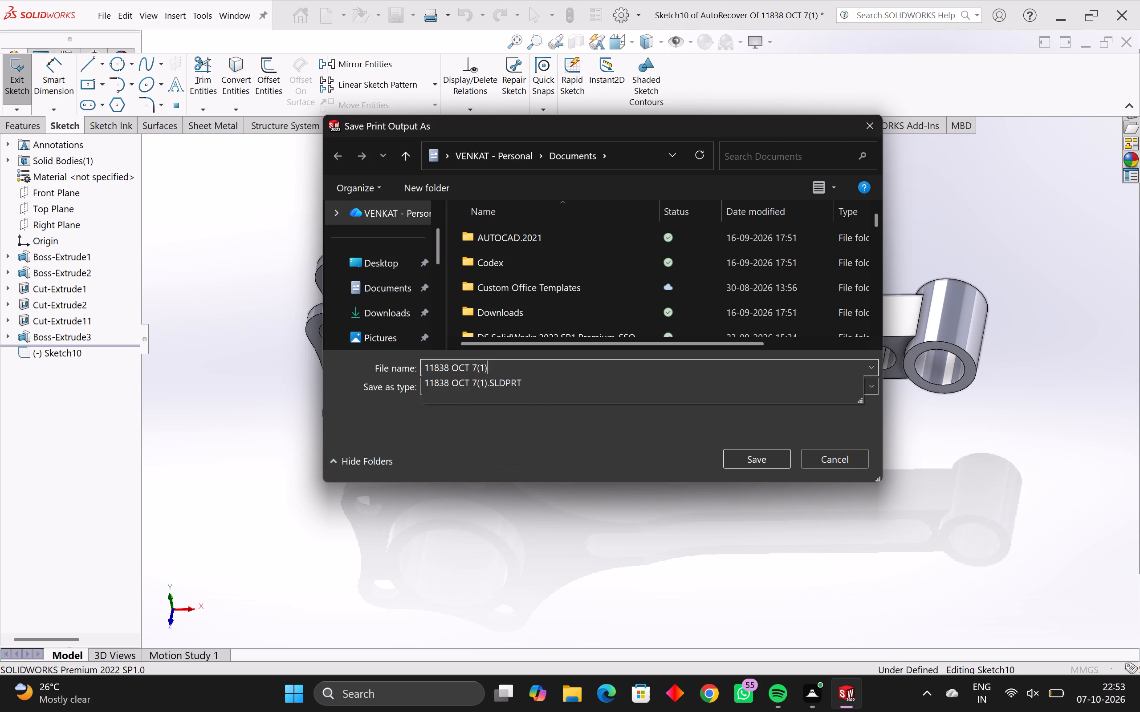
key("Return")
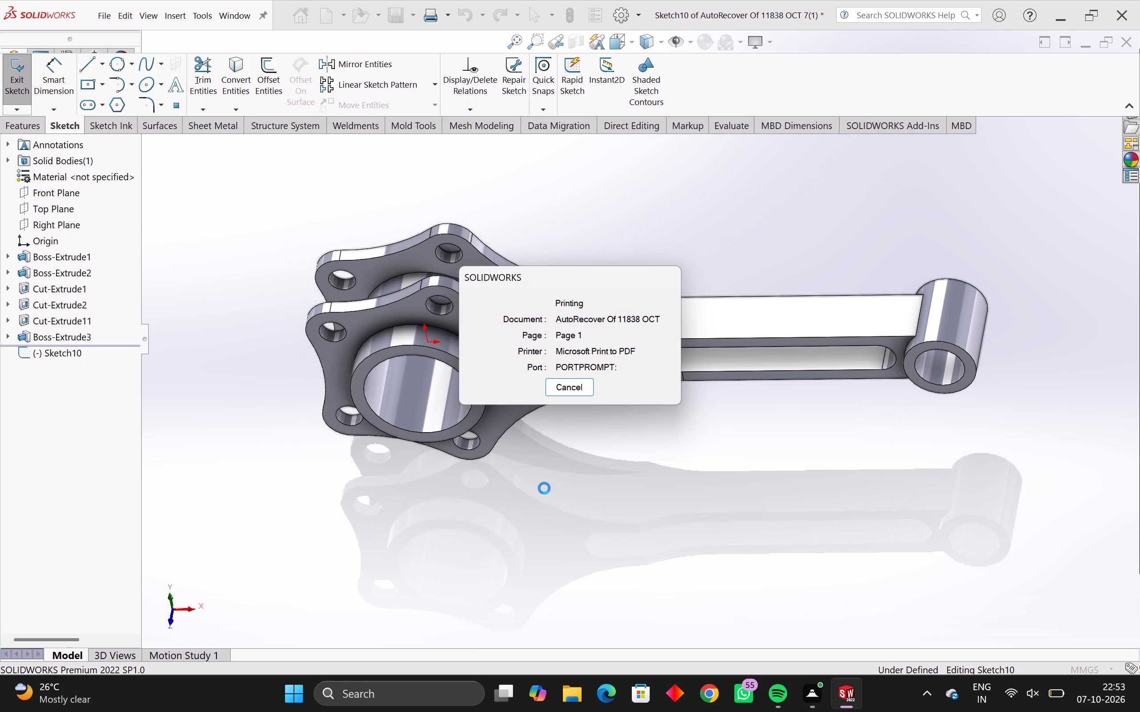